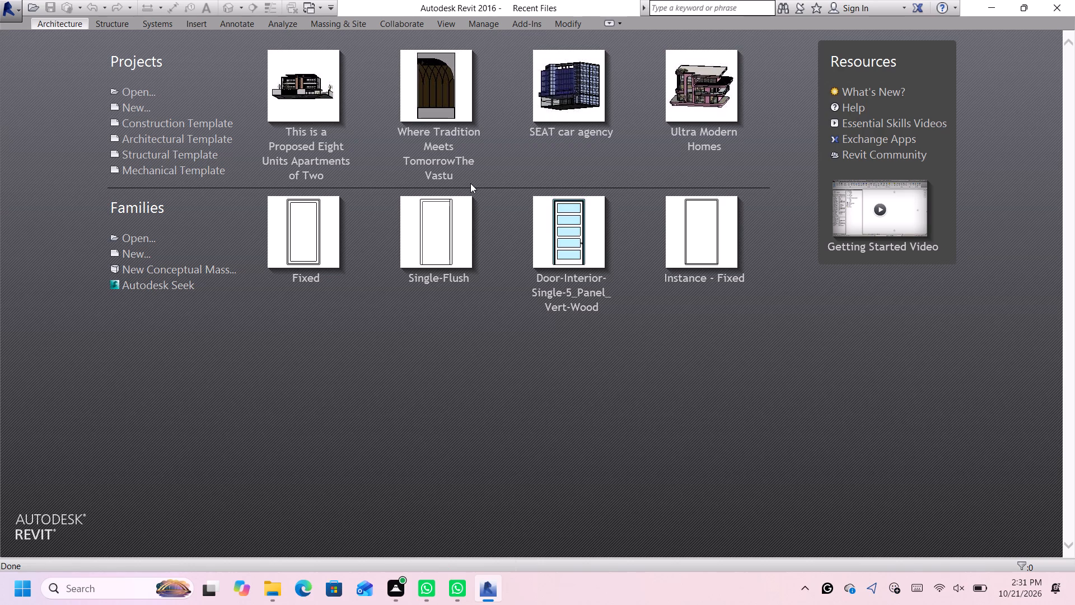
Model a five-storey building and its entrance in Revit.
Start a new project from the Architectural Template.
click(190, 136)
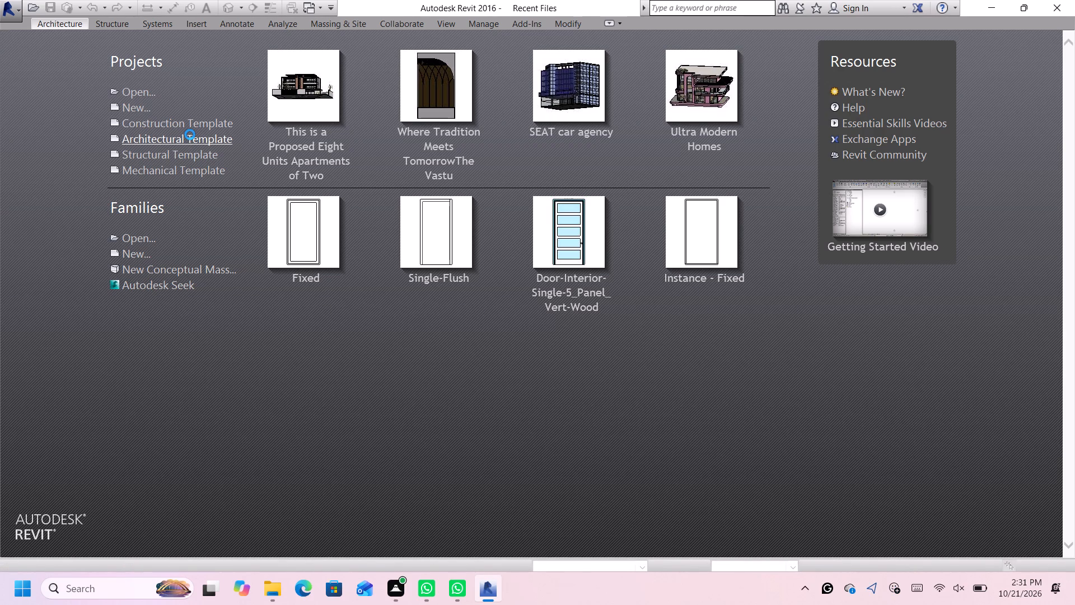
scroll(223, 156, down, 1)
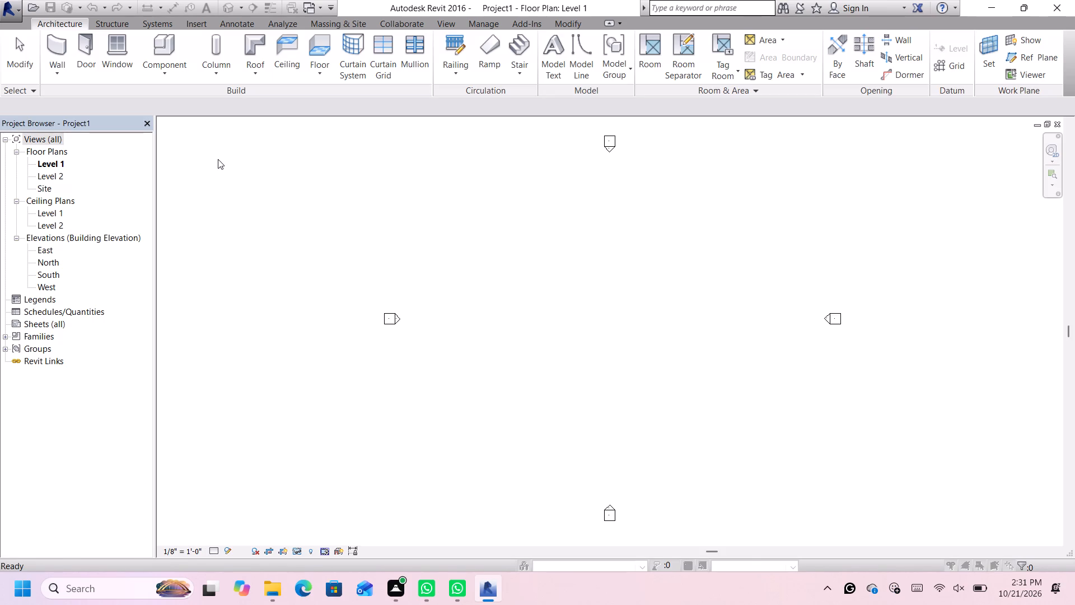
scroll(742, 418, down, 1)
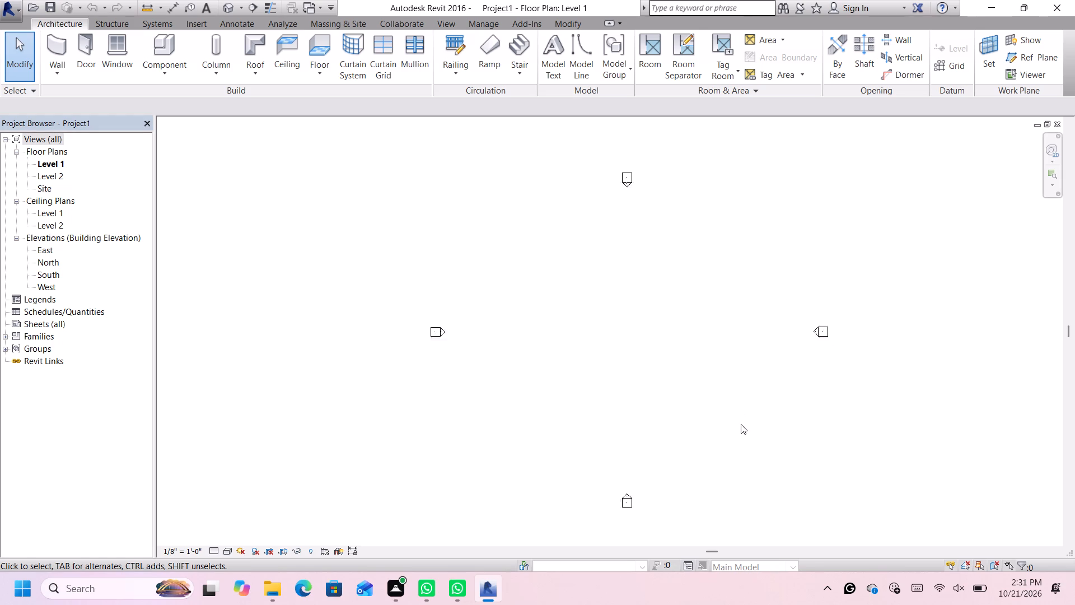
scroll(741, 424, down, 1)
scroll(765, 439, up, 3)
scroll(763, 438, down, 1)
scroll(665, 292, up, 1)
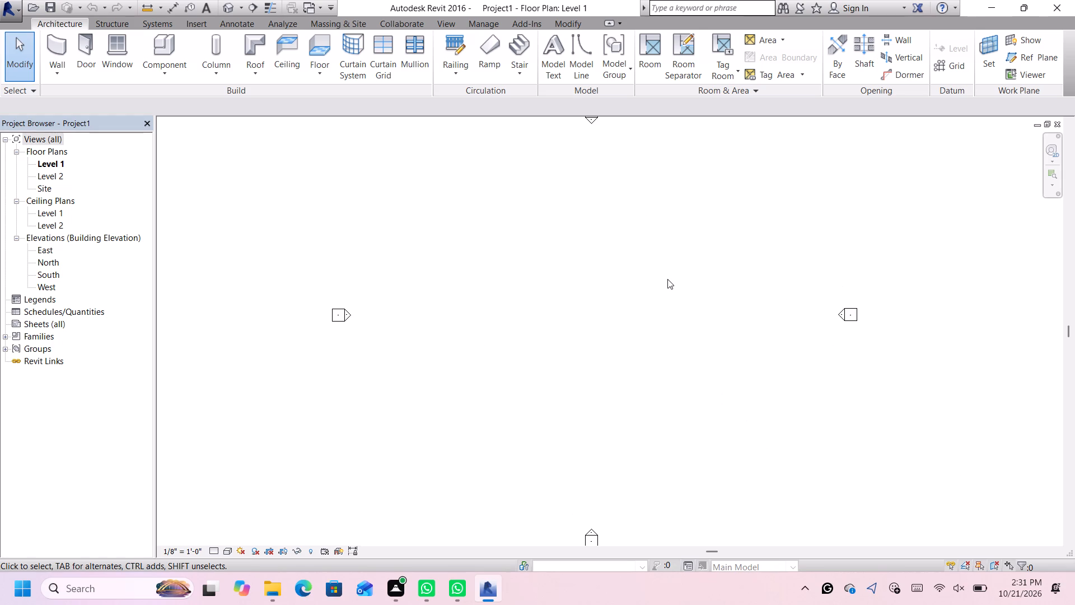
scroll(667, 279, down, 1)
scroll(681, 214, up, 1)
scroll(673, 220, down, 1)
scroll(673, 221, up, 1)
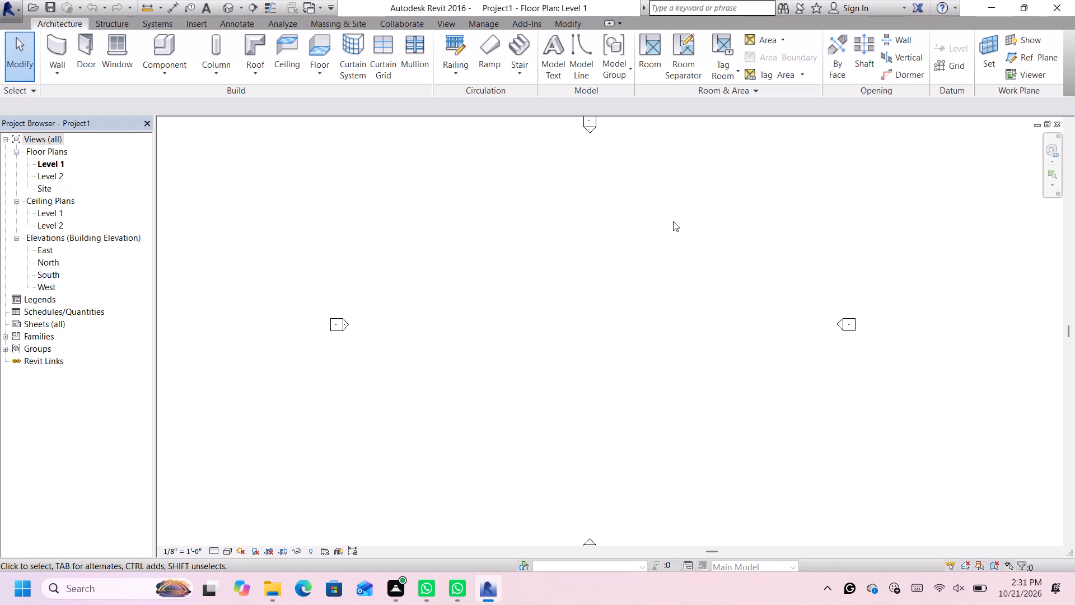
Draw a rectangle of walls, 10' high and about 89'-6" by 58'-6", between the elevation markers on Level 1.
click(48, 55)
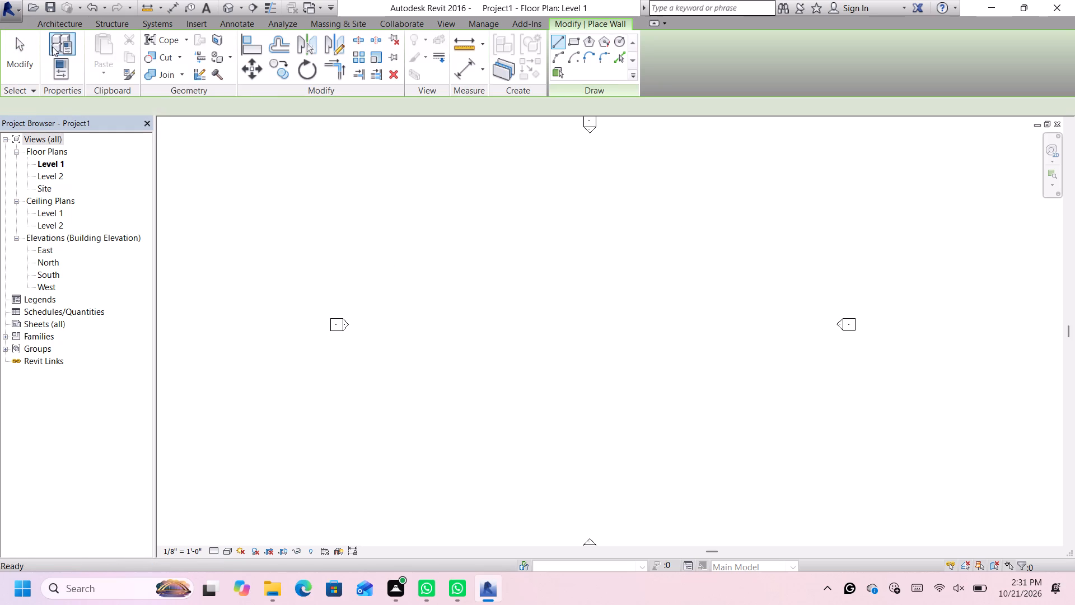
click(576, 43)
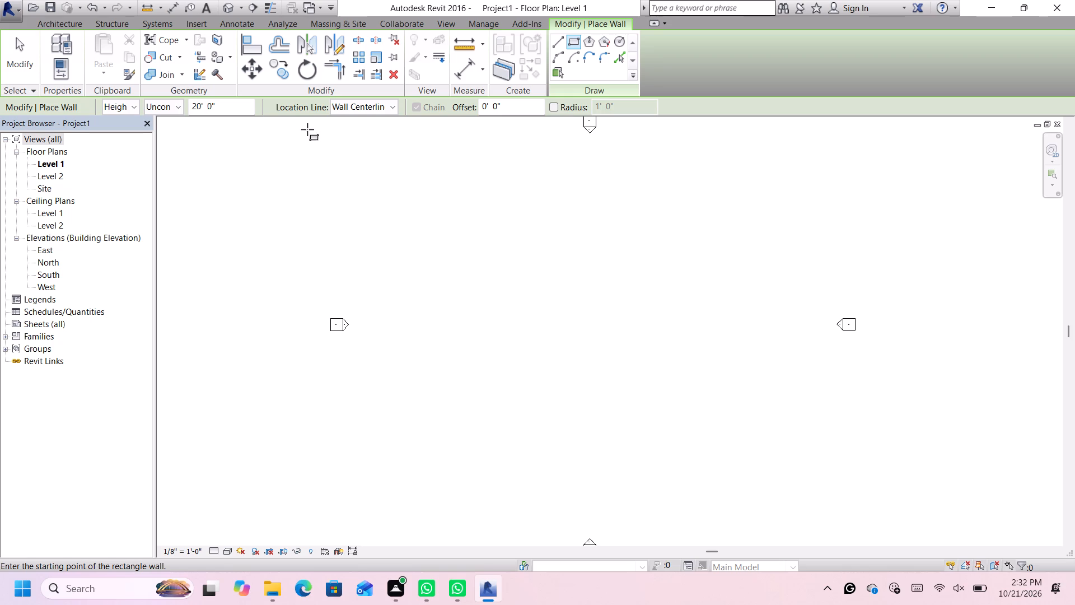
drag(223, 105, 179, 103)
key(BackSpace)
text(10')
key(Return)
scroll(479, 193, down, 4)
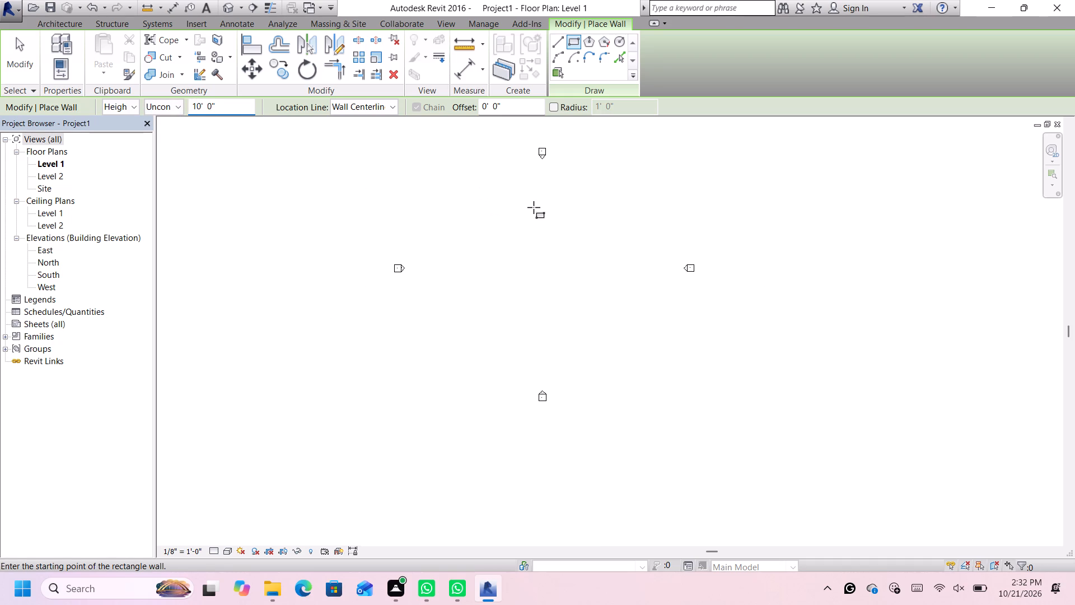
scroll(500, 172, up, 5)
scroll(499, 172, down, 3)
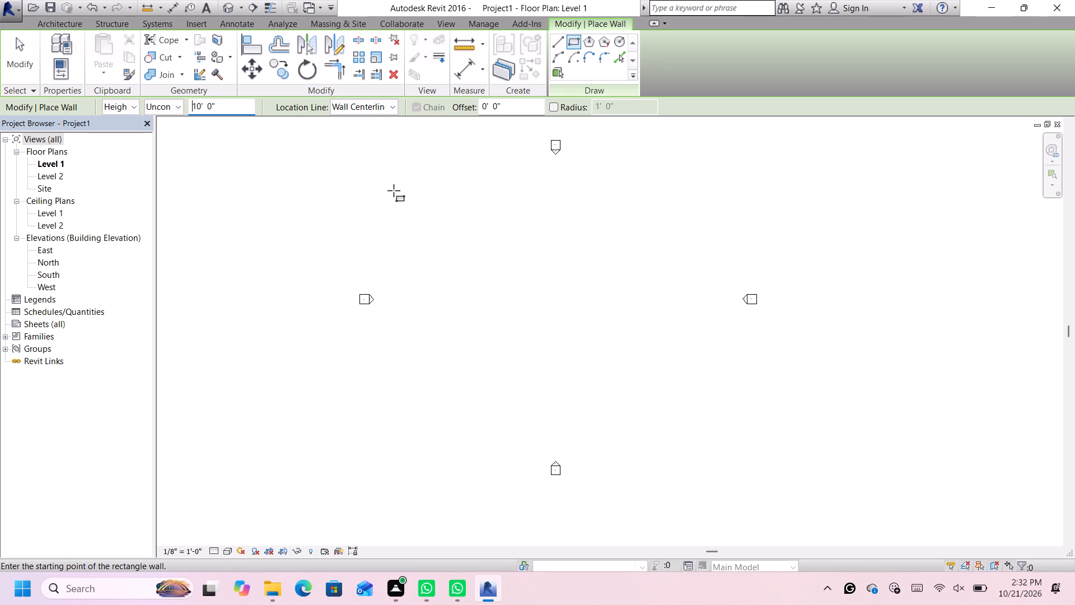
click(402, 185)
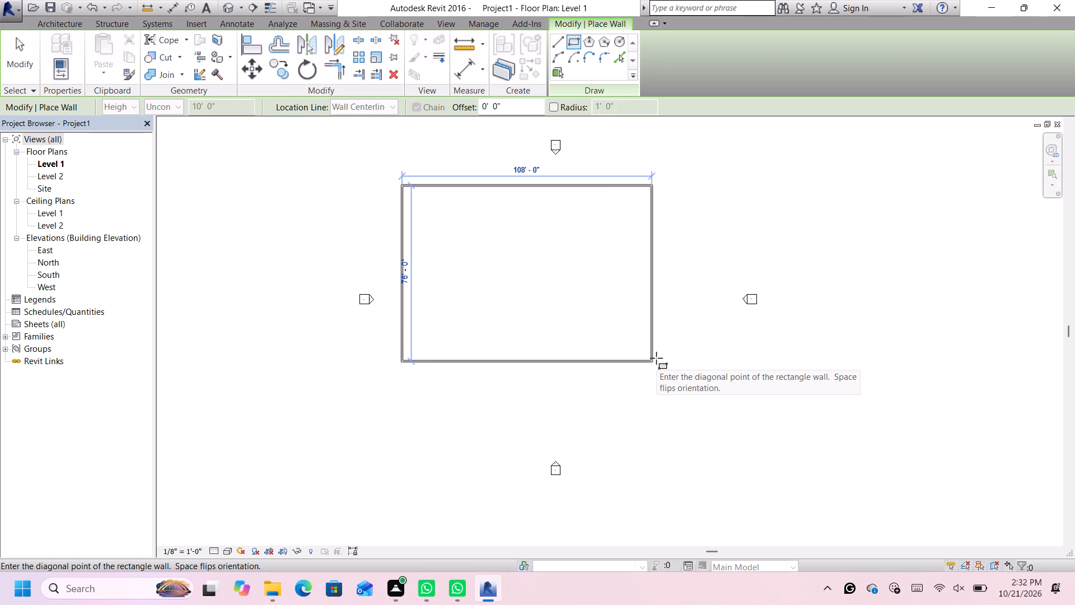
scroll(656, 358, up, 1)
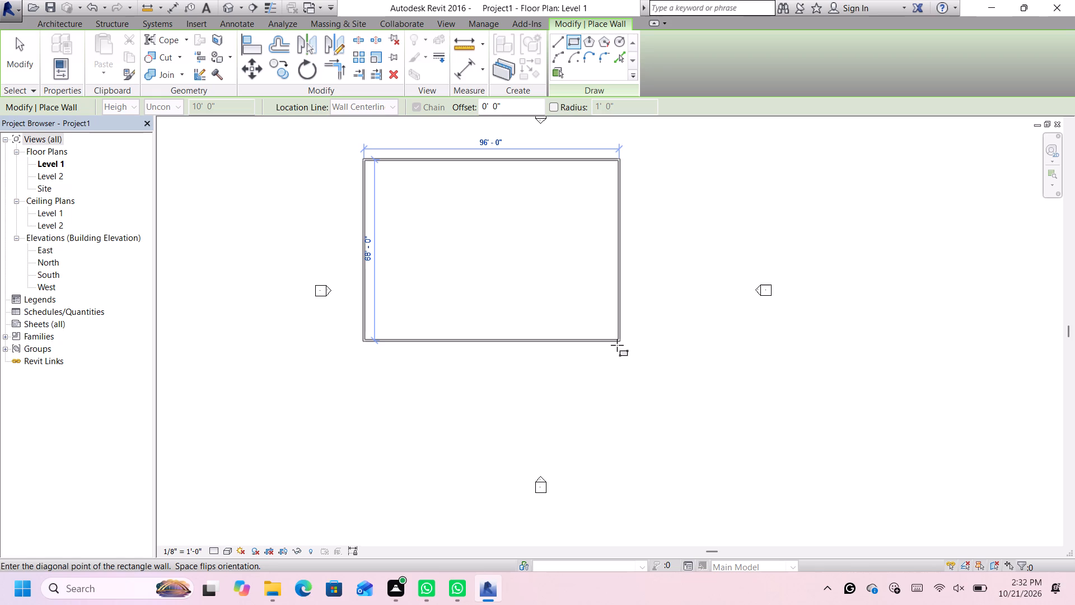
scroll(608, 345, up, 2)
scroll(608, 345, down, 3)
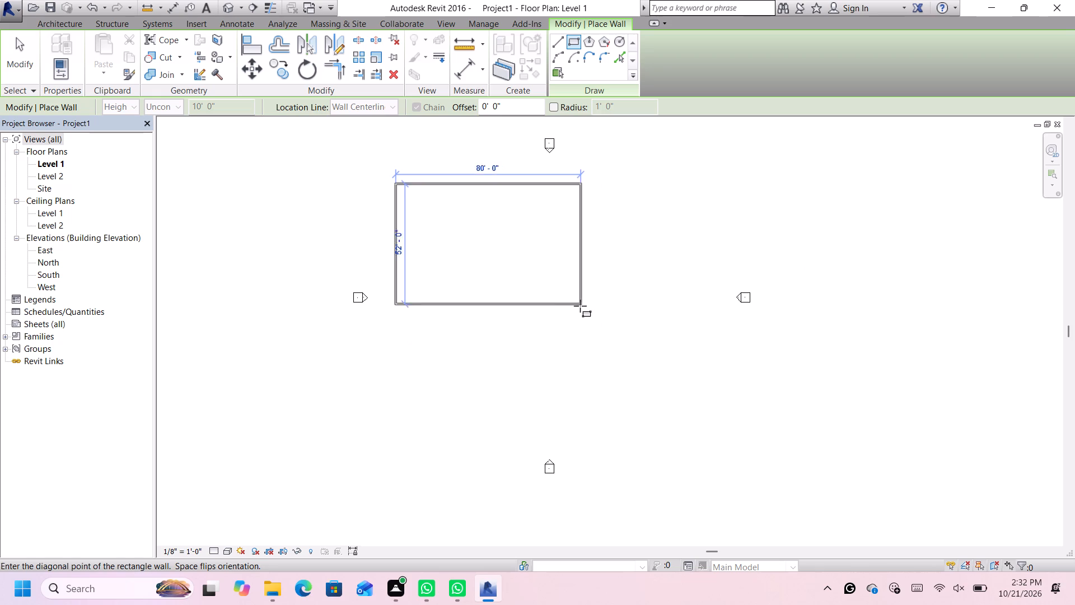
scroll(546, 263, up, 3)
scroll(545, 262, down, 1)
middle_drag(545, 263, 562, 292)
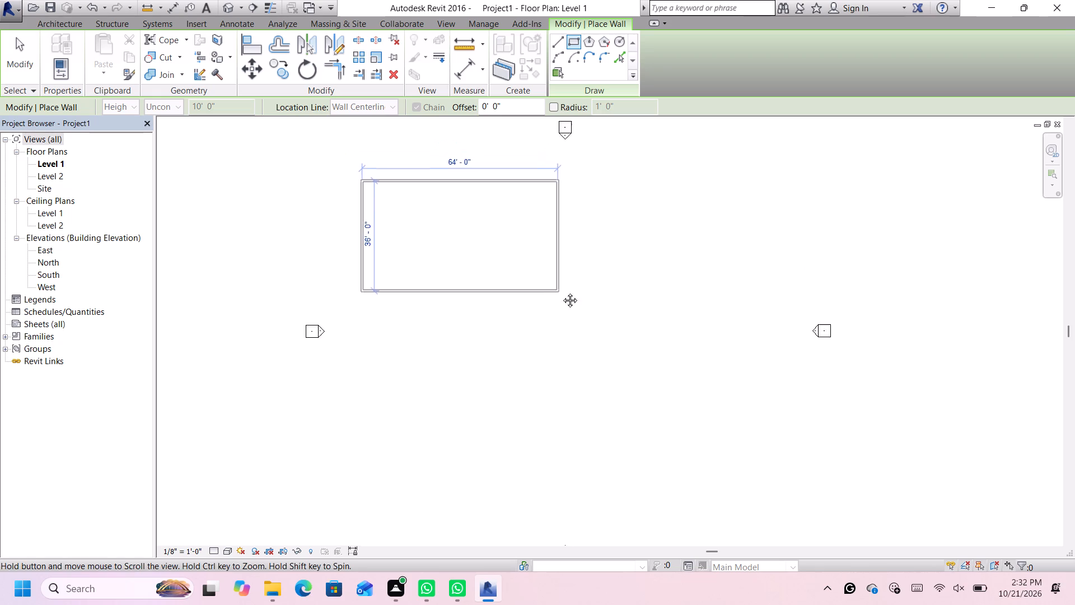
middle_drag(562, 292, 584, 378)
scroll(582, 375, up, 2)
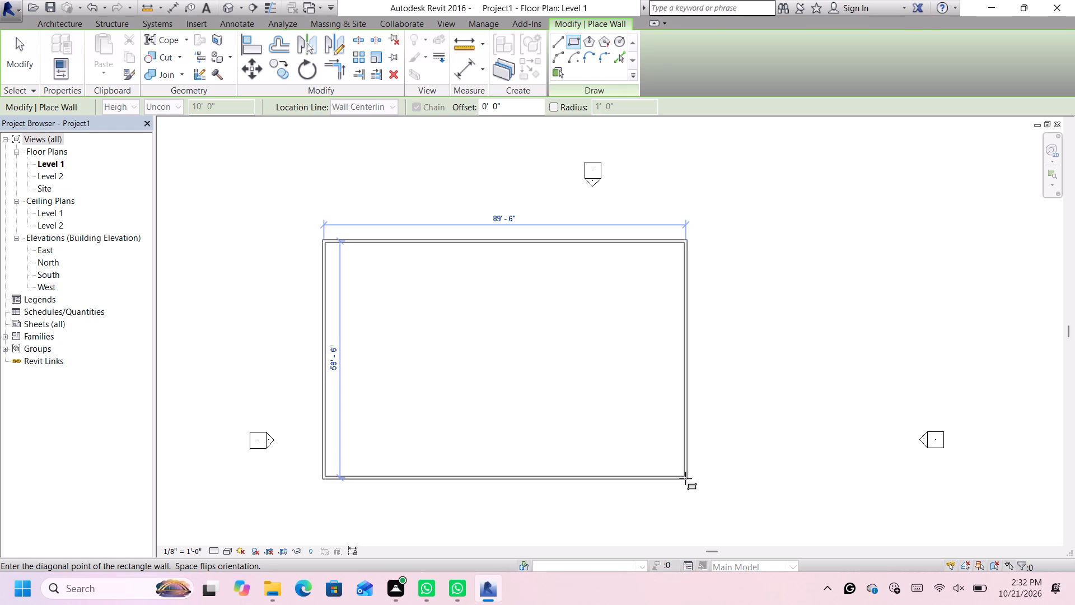
click(685, 478)
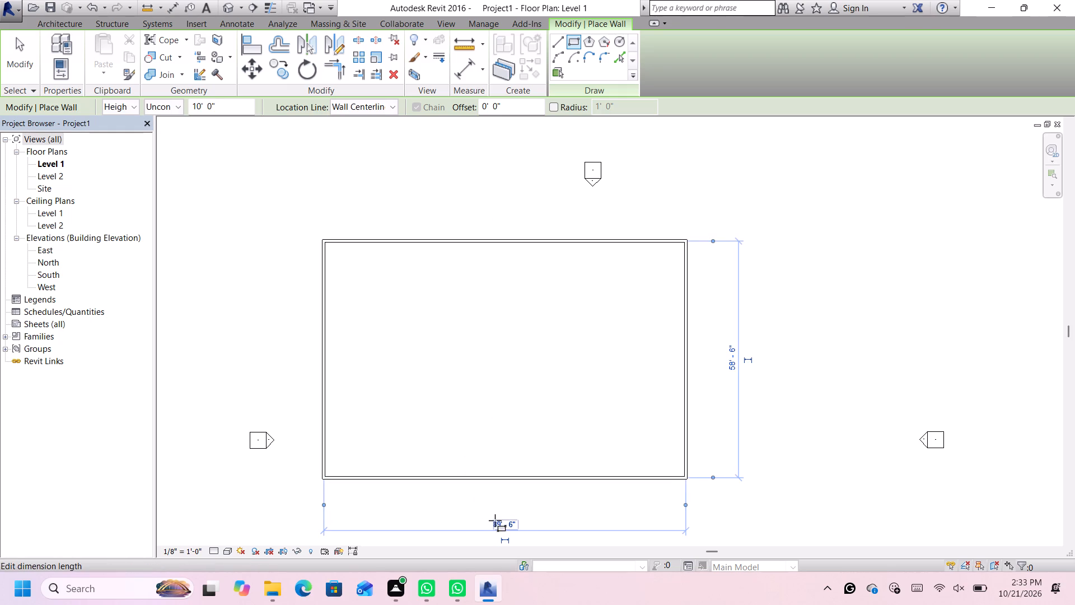
Set the wall rectangle's horizontal length to 90' and its vertical length to 60', and finish placing walls.
click(495, 520)
text(90')
key(Return)
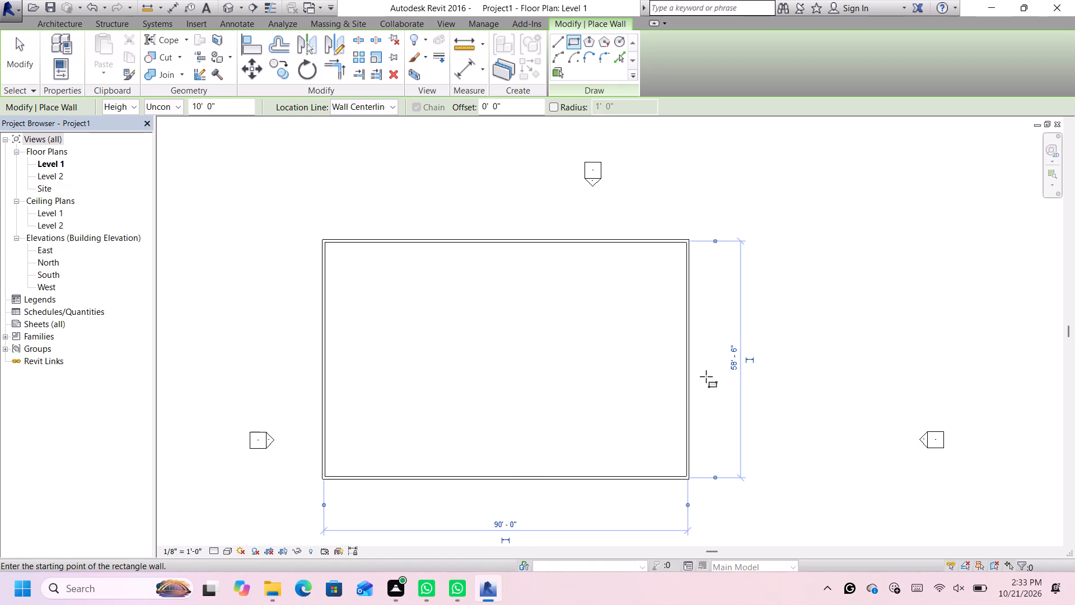
click(735, 365)
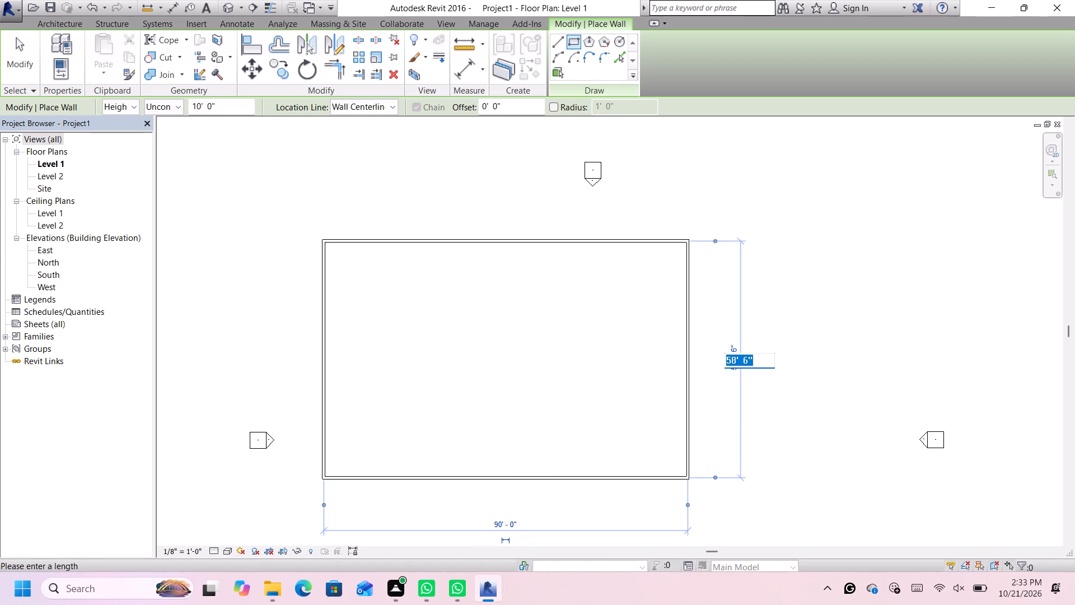
key(6)
key(0)
key(apostrophe)
key(Return)
scroll(735, 379, down, 4)
scroll(734, 379, up, 1)
scroll(734, 379, down, 2)
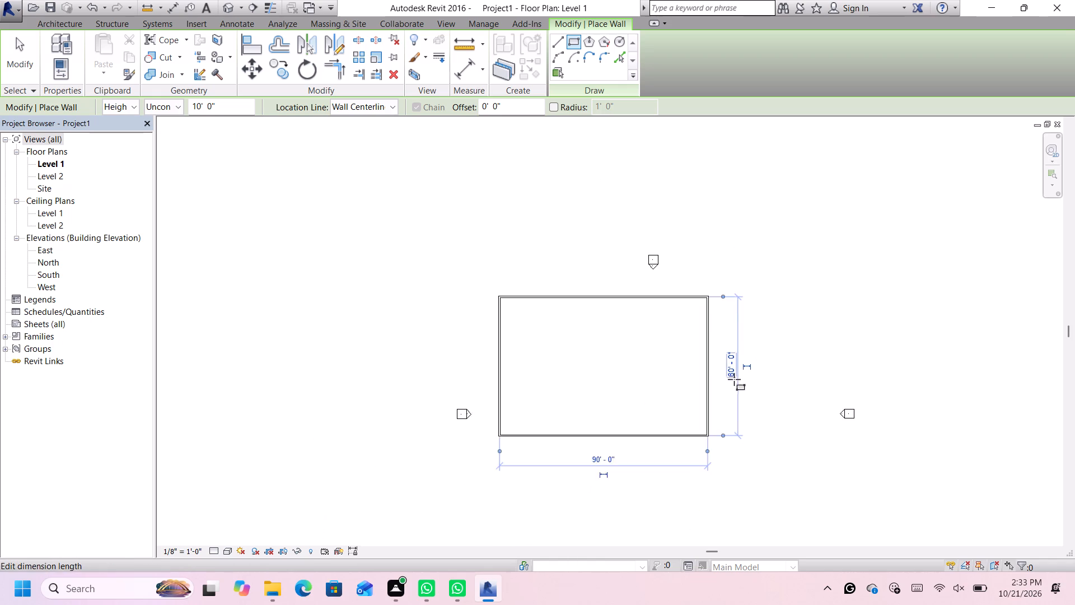
scroll(734, 379, down, 3)
scroll(750, 402, up, 5)
scroll(759, 445, down, 3)
scroll(759, 459, up, 5)
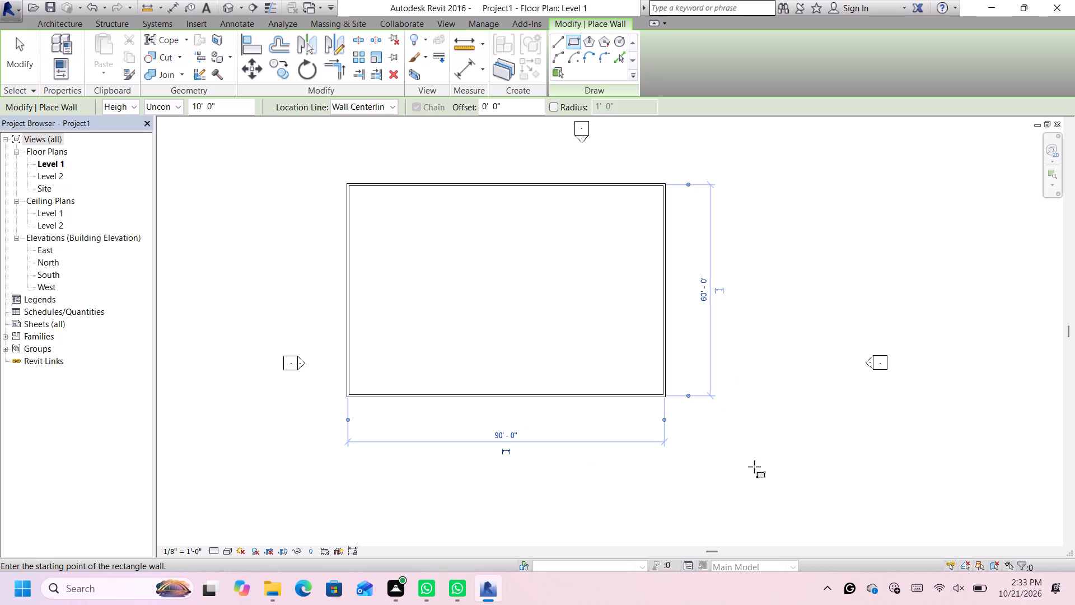
key(space)
key(Escape)
key(Escape)
Open the default 3D view and examine the walls from the front and from the top-front-left corner.
scroll(691, 421, down, 4)
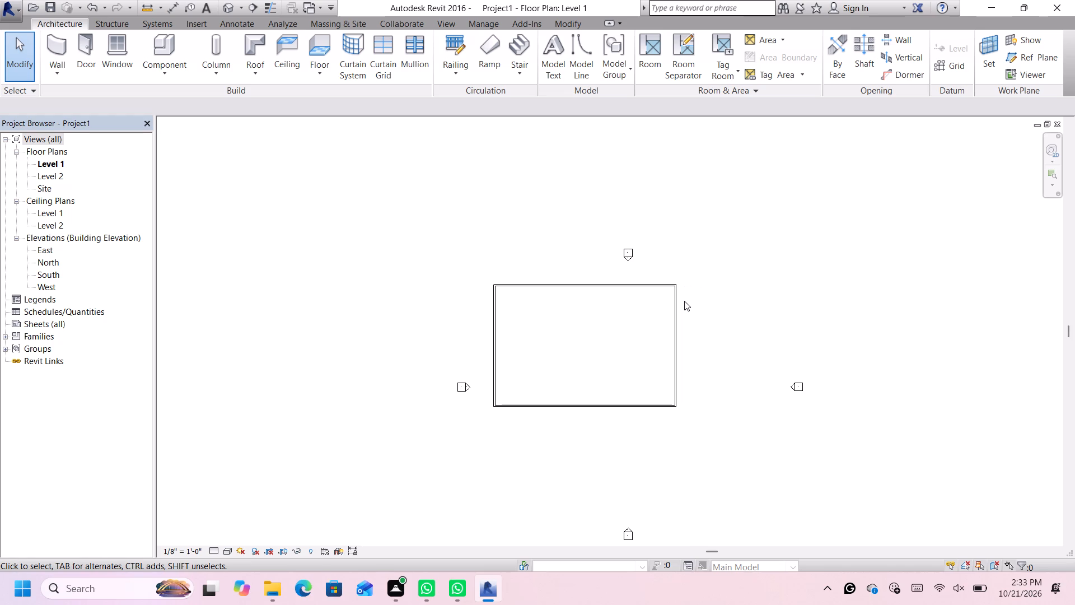
scroll(684, 301, down, 1)
scroll(714, 324, up, 2)
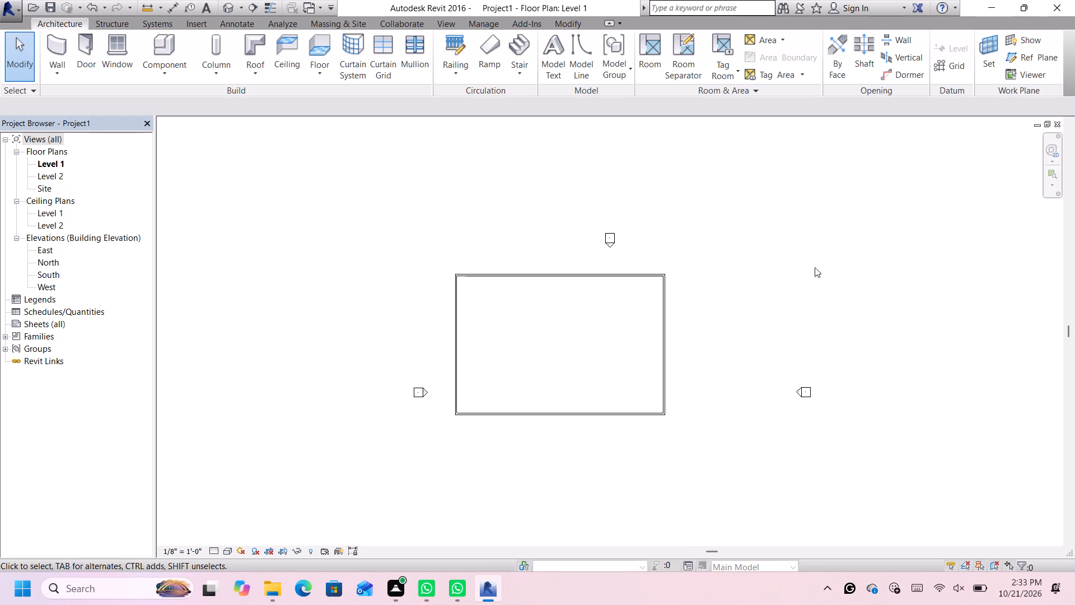
click(223, 2)
scroll(523, 280, down, 5)
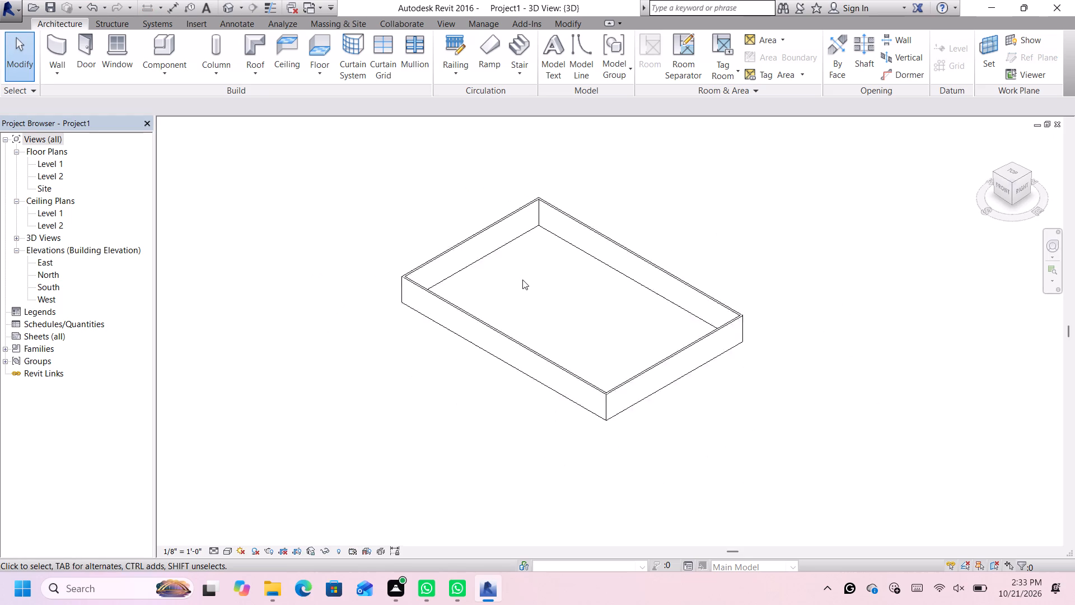
scroll(528, 284, down, 2)
scroll(620, 297, up, 1)
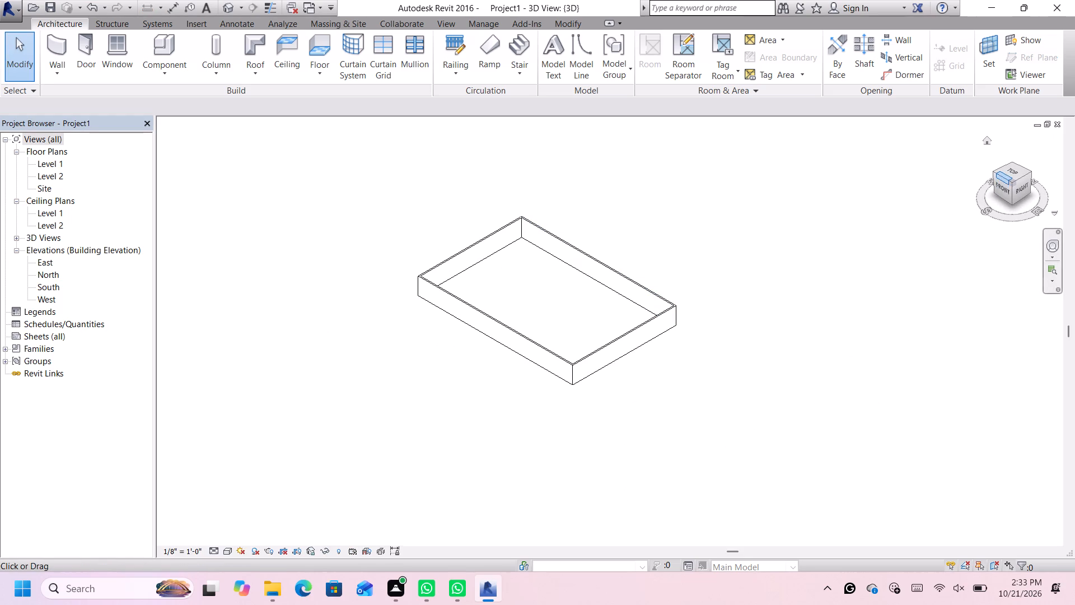
click(995, 174)
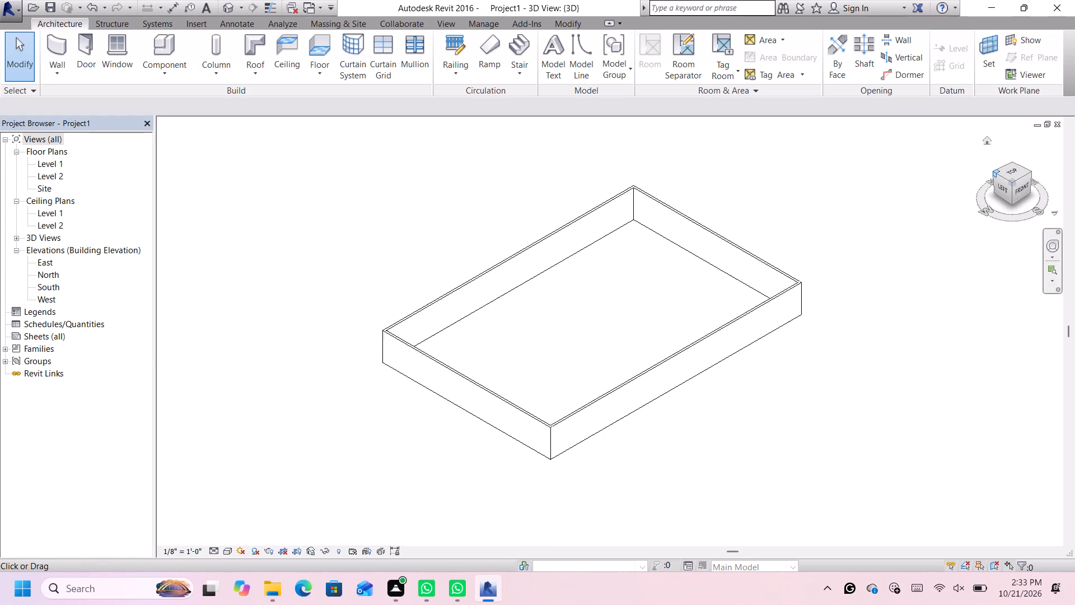
click(1025, 187)
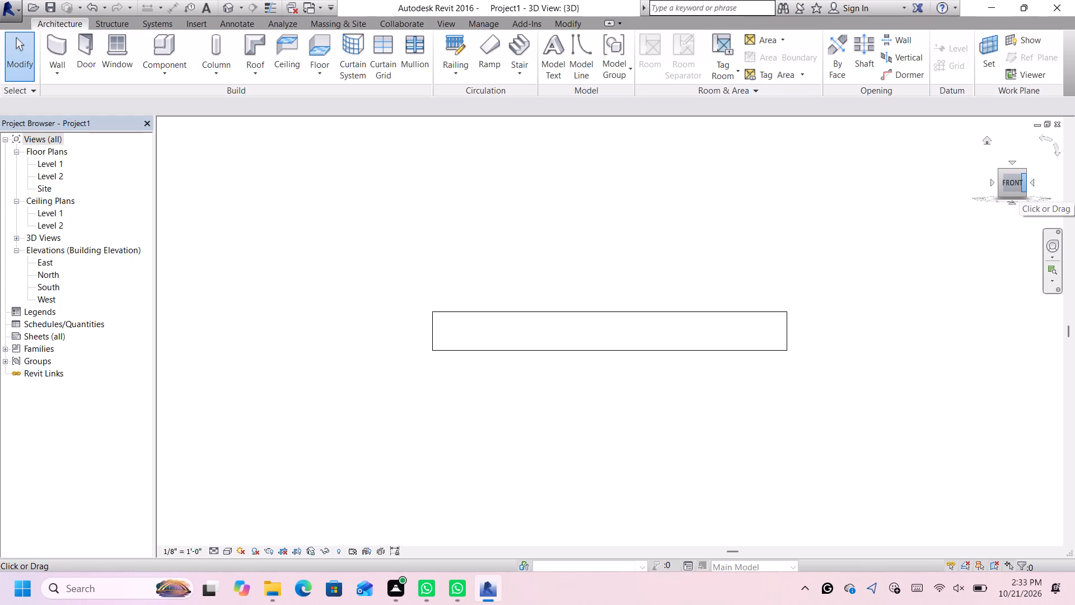
scroll(774, 226, down, 2)
scroll(937, 208, up, 1)
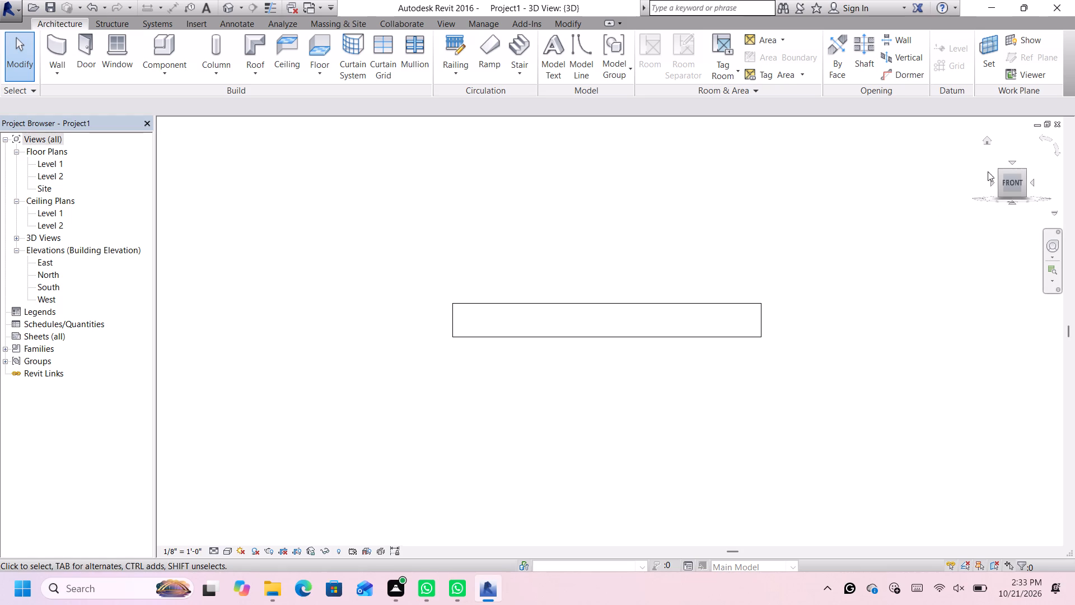
click(1001, 170)
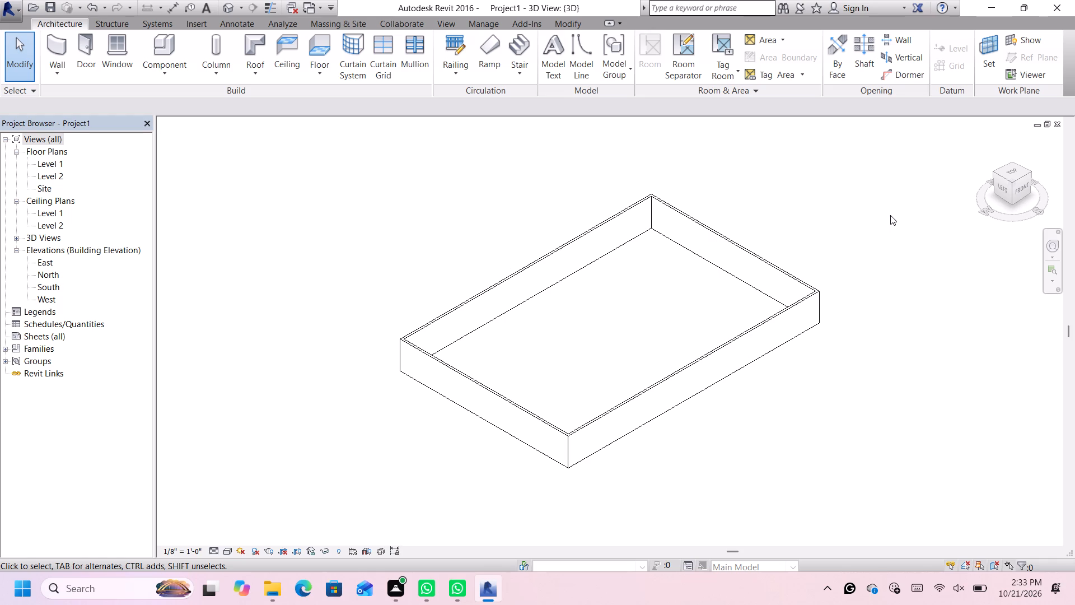
scroll(796, 245, up, 1)
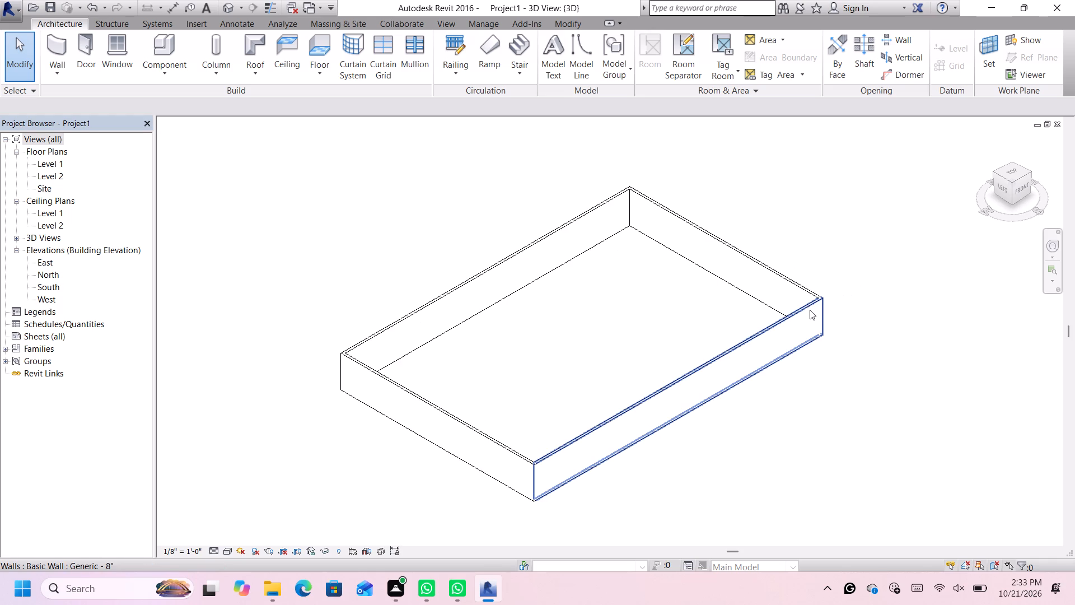
Open the properties of the 90' front wall and set its unconnected height to 15'.
click(810, 310)
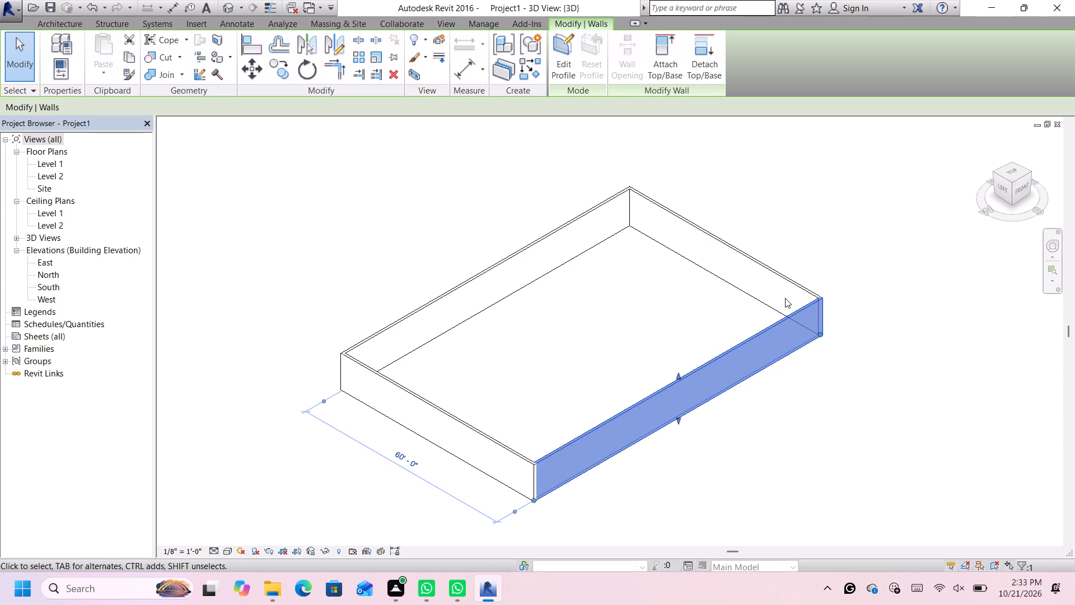
right_click(742, 355)
click(790, 347)
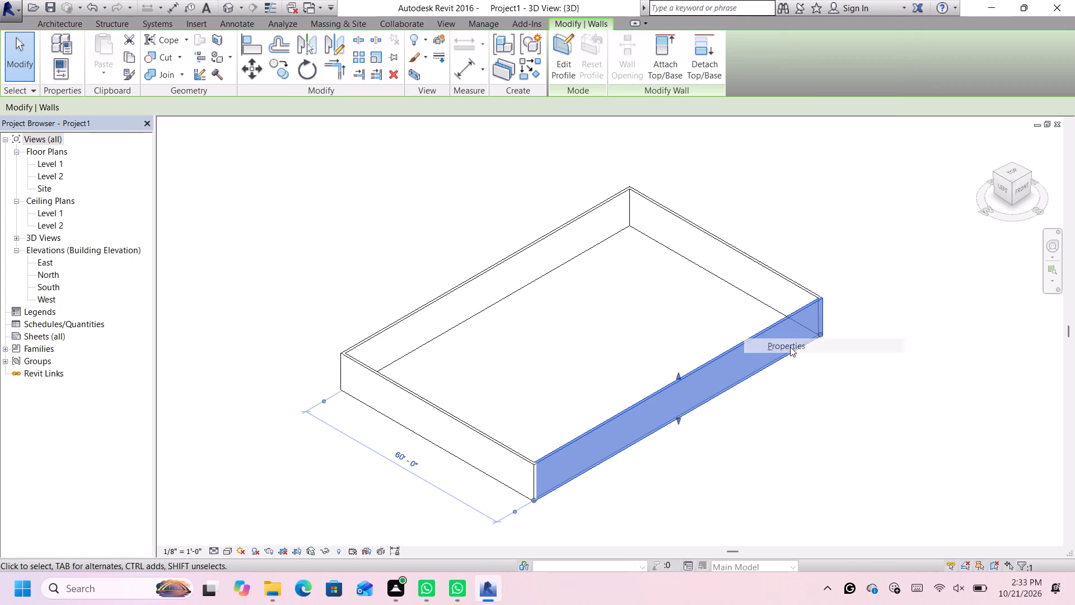
scroll(800, 332, down, 1)
scroll(803, 342, up, 4)
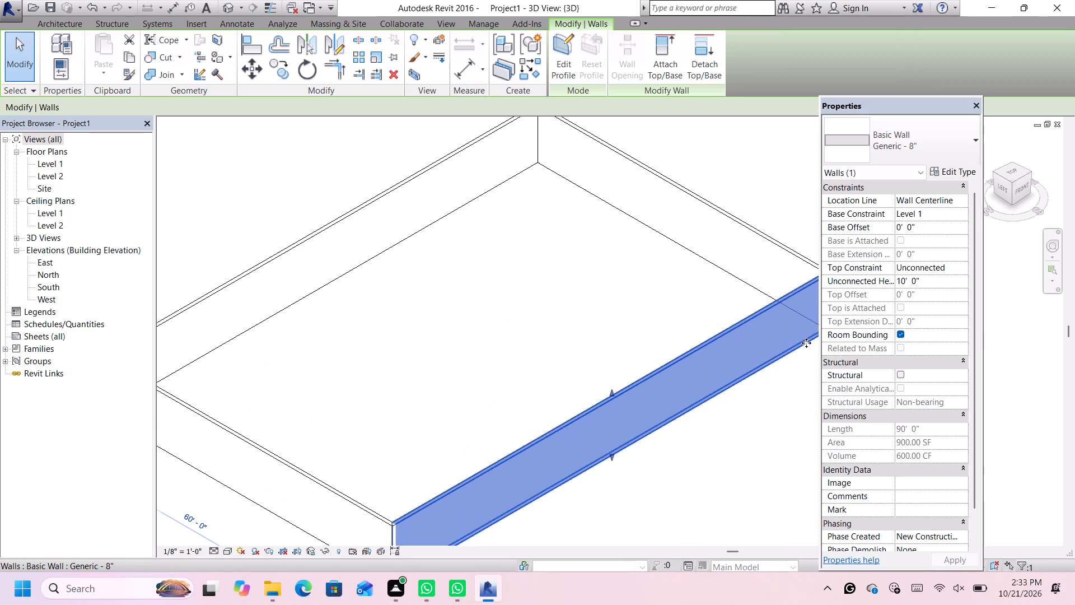
click(906, 283)
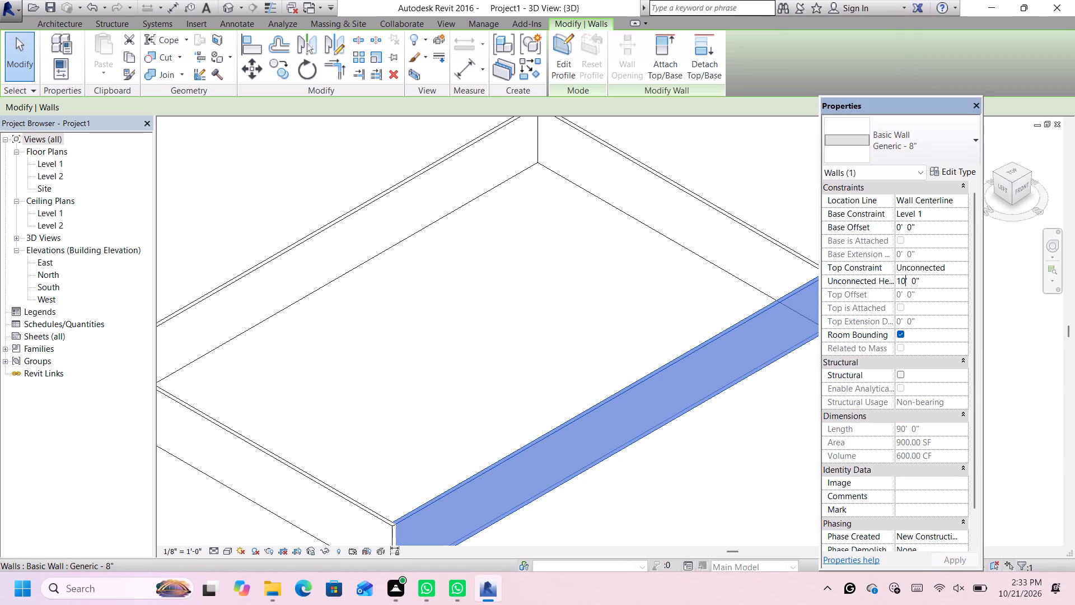
key(BackSpace)
key(5)
key(Return)
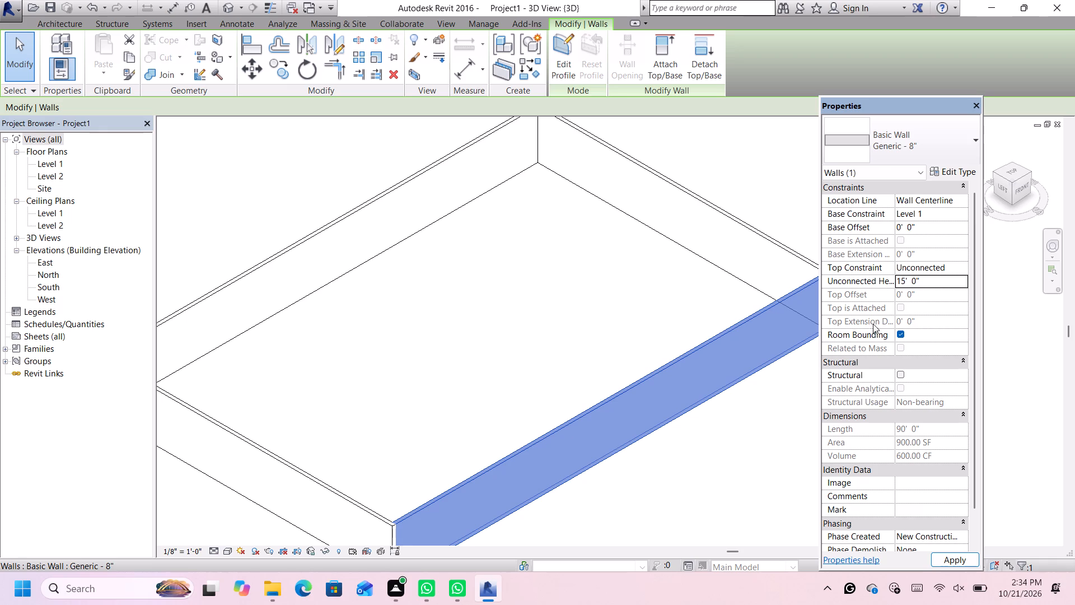
Set the unconnected height of the 60' wall on the building's left side to 15'.
scroll(725, 382, down, 5)
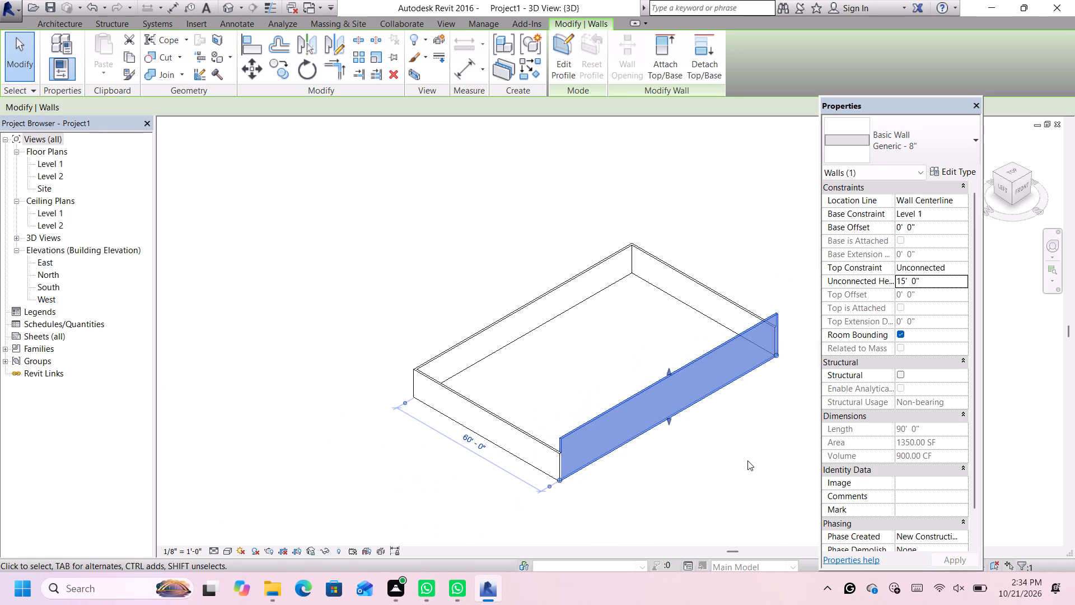
scroll(747, 460, up, 2)
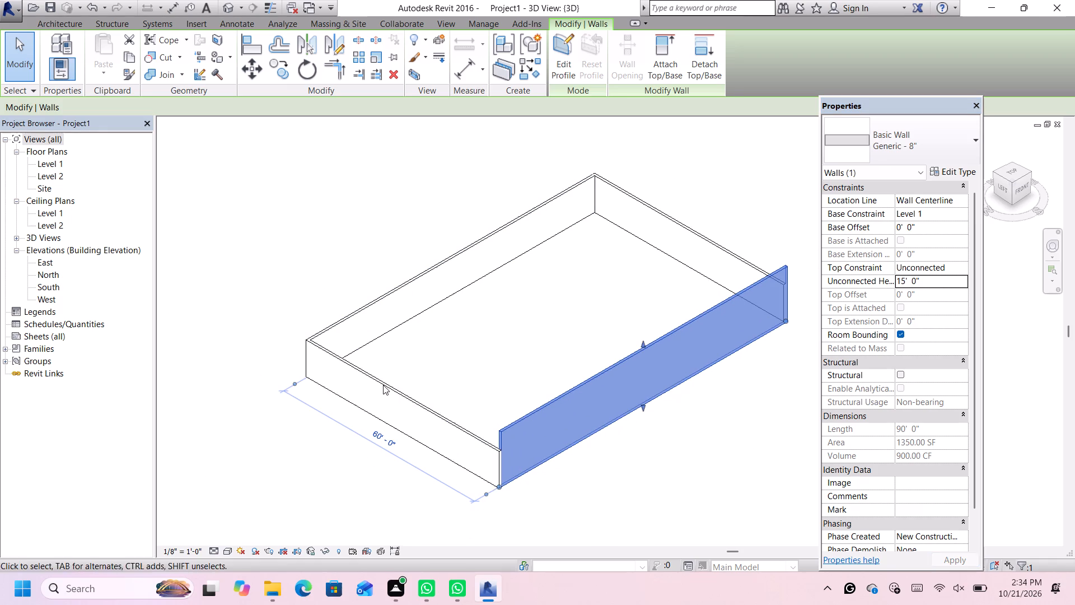
click(383, 384)
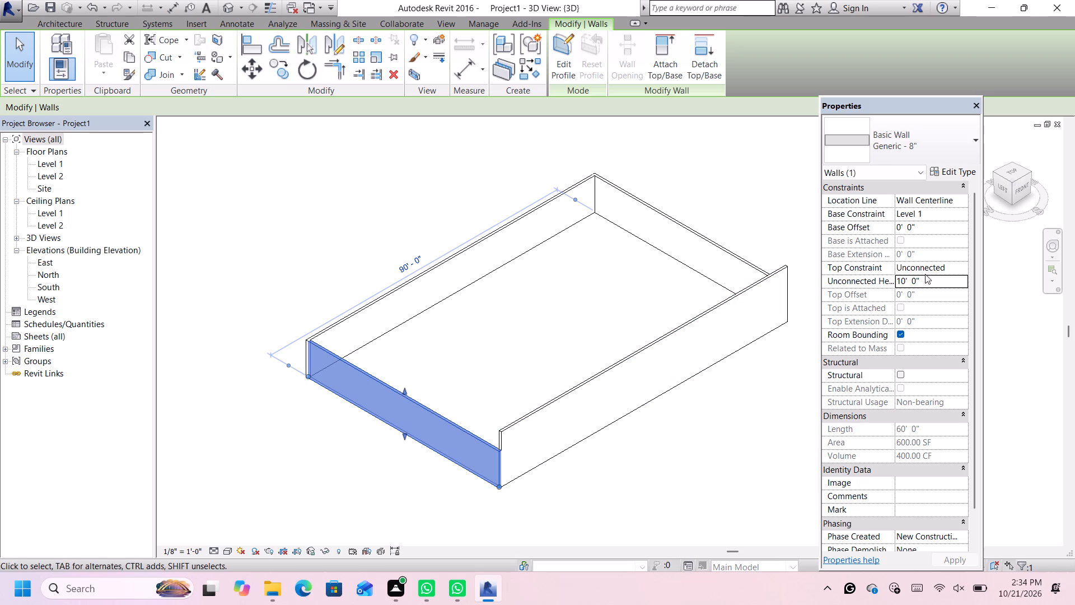
click(906, 280)
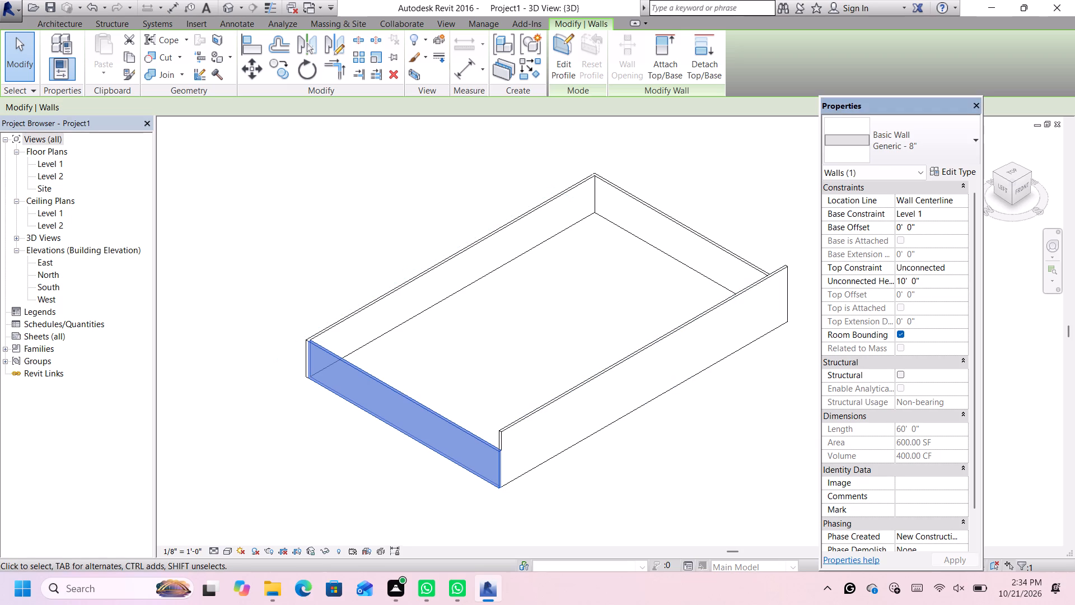
key(BackSpace)
key(5)
key(Return)
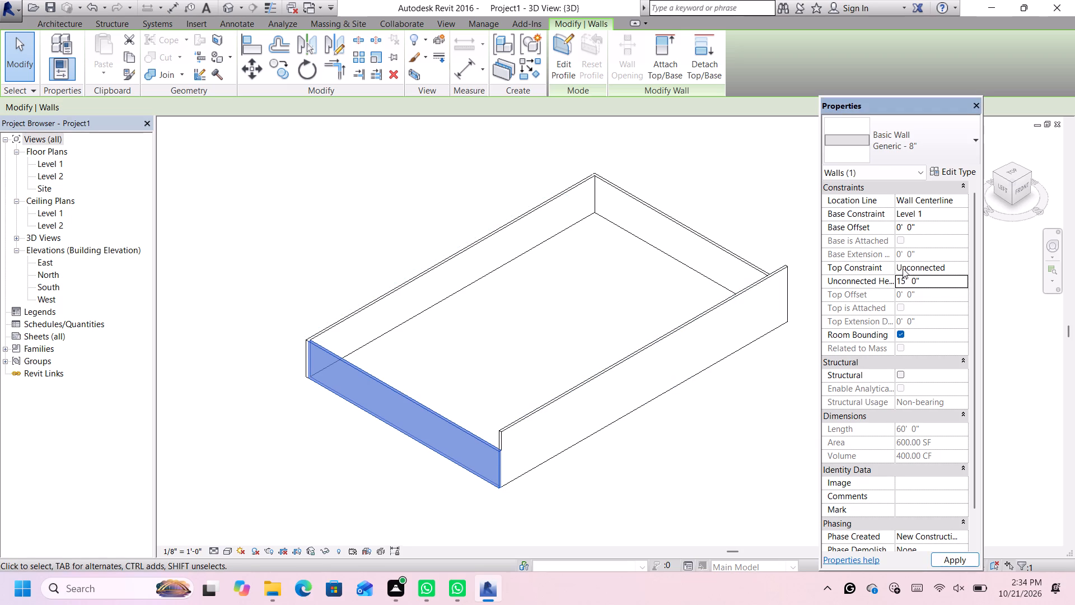
Set the unconnected height of the 60' wall on the building's right side to 15'.
click(697, 233)
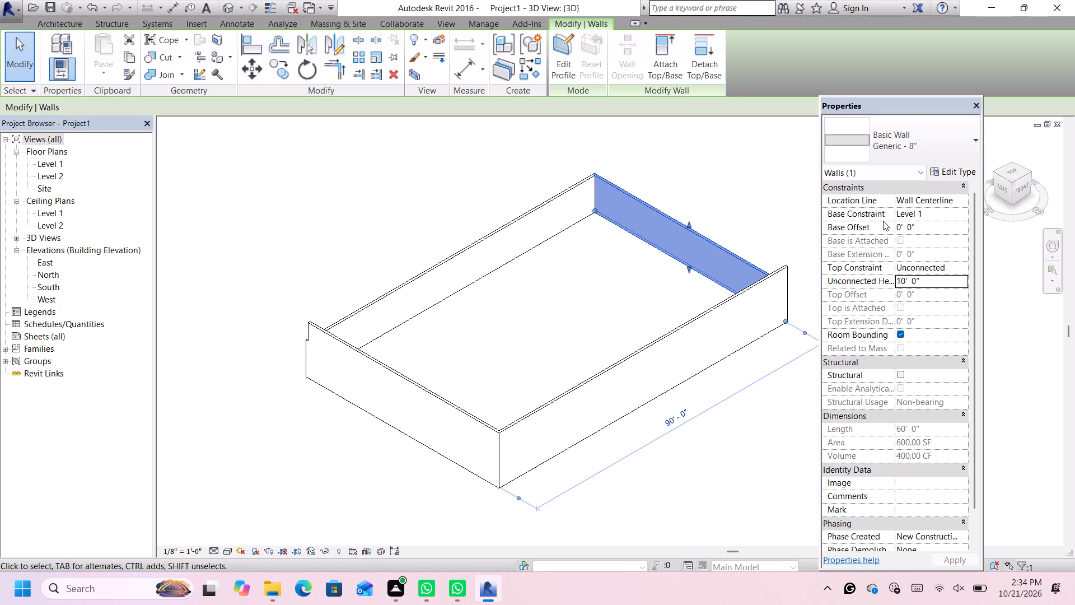
click(907, 281)
click(904, 282)
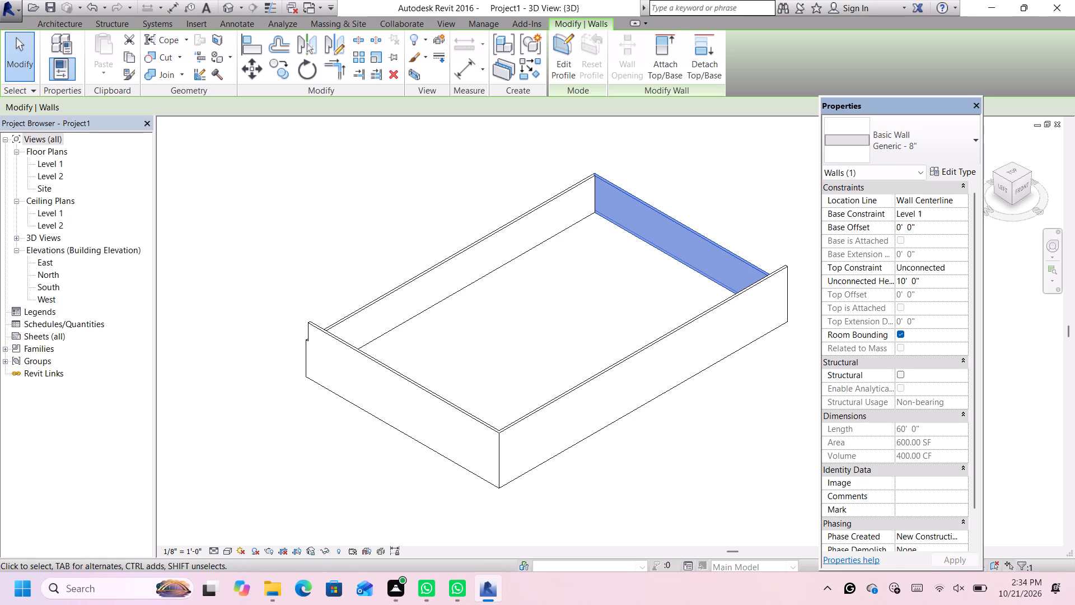
key(BackSpace)
key(5)
key(Return)
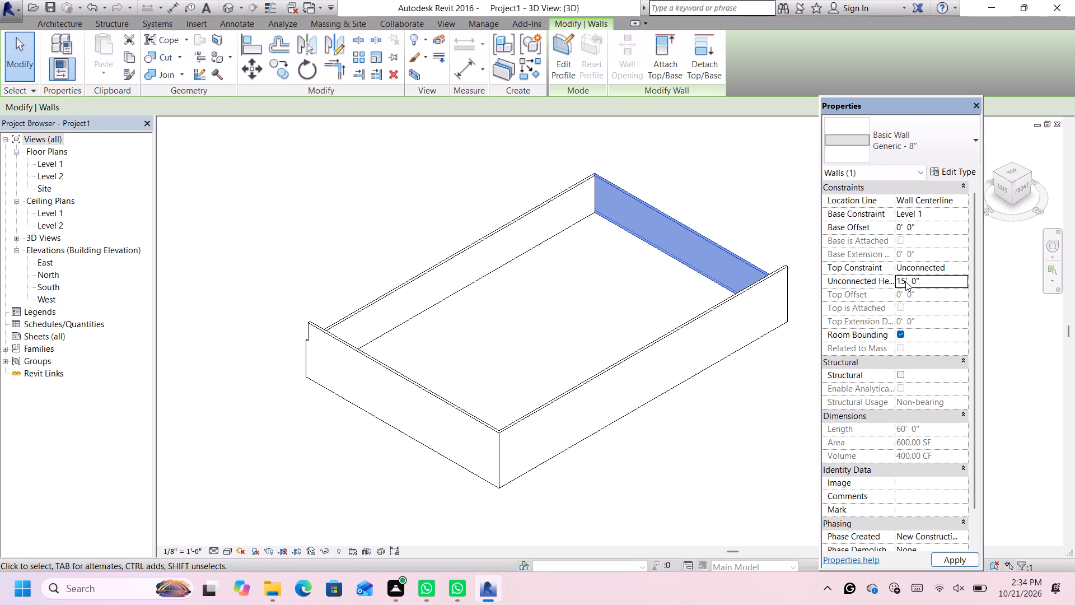
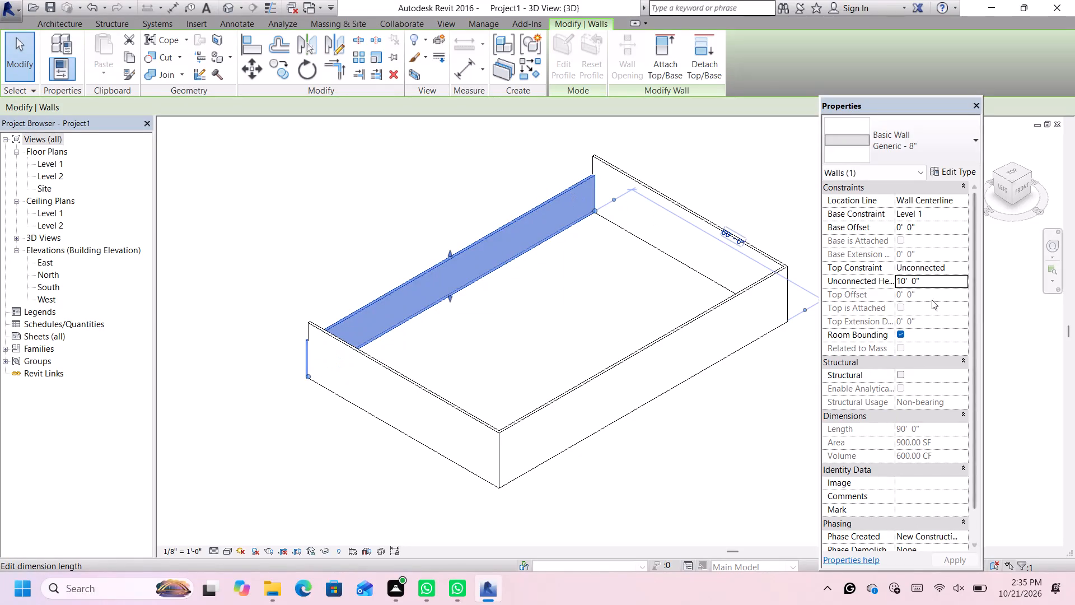
Set the unconnected height of the rear 90' wall to 15'.
click(906, 281)
key(BackSpace)
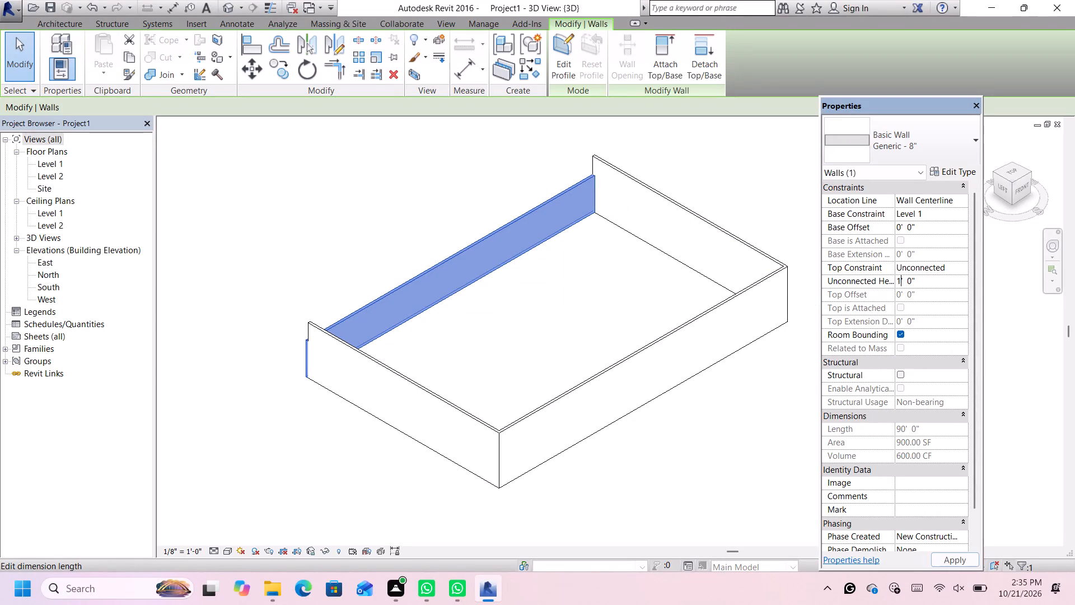
key(5)
click(627, 466)
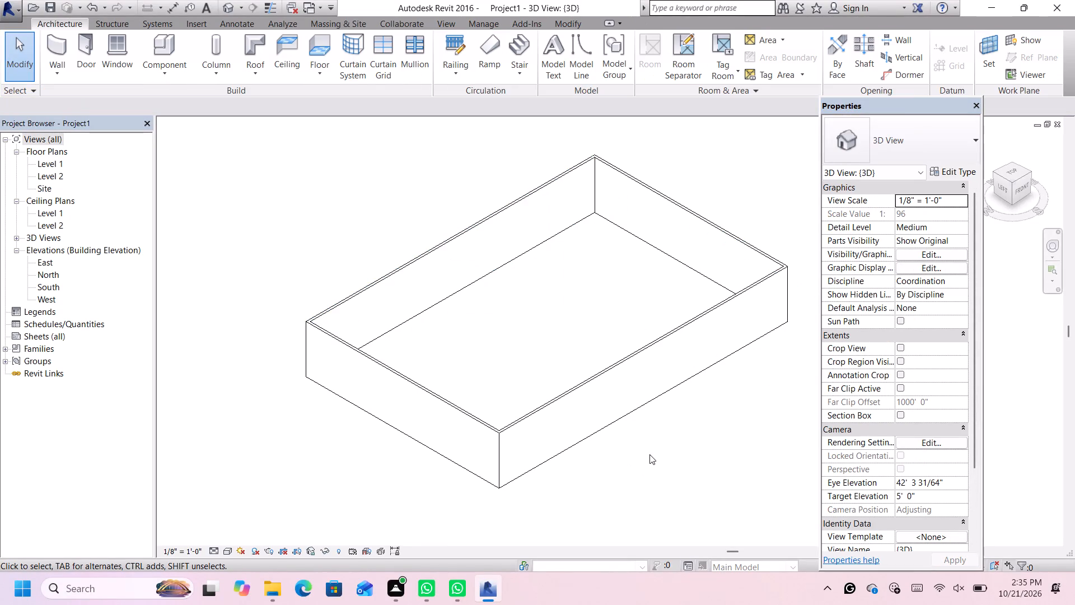
Change the 3D view's visual style to Realistic.
scroll(649, 454, down, 5)
scroll(716, 436, down, 1)
scroll(701, 440, up, 2)
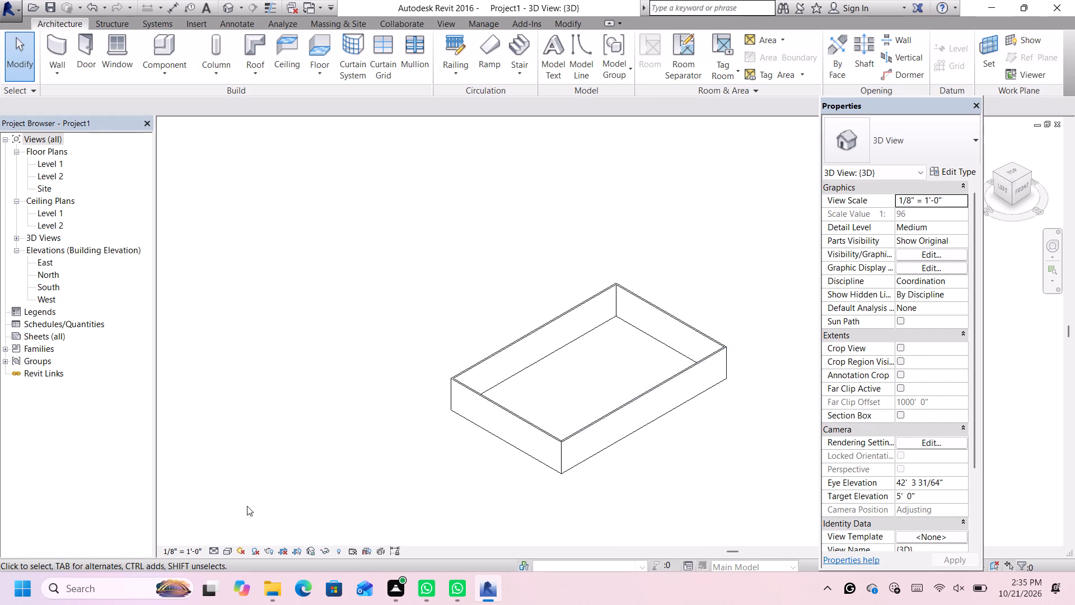
scroll(246, 520, up, 1)
scroll(850, 449, up, 2)
scroll(773, 398, up, 2)
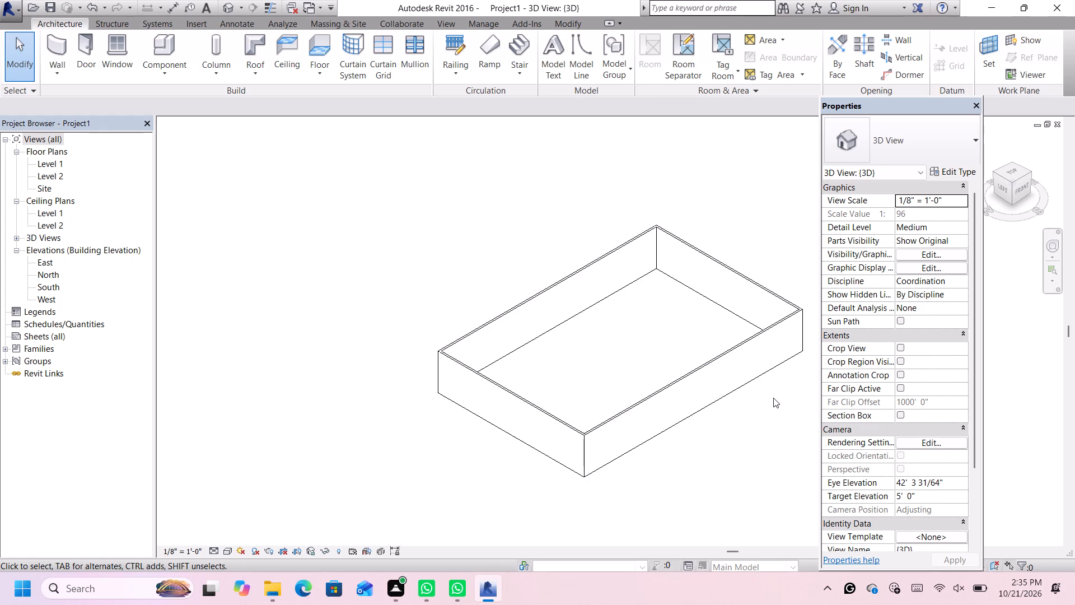
scroll(773, 398, up, 2)
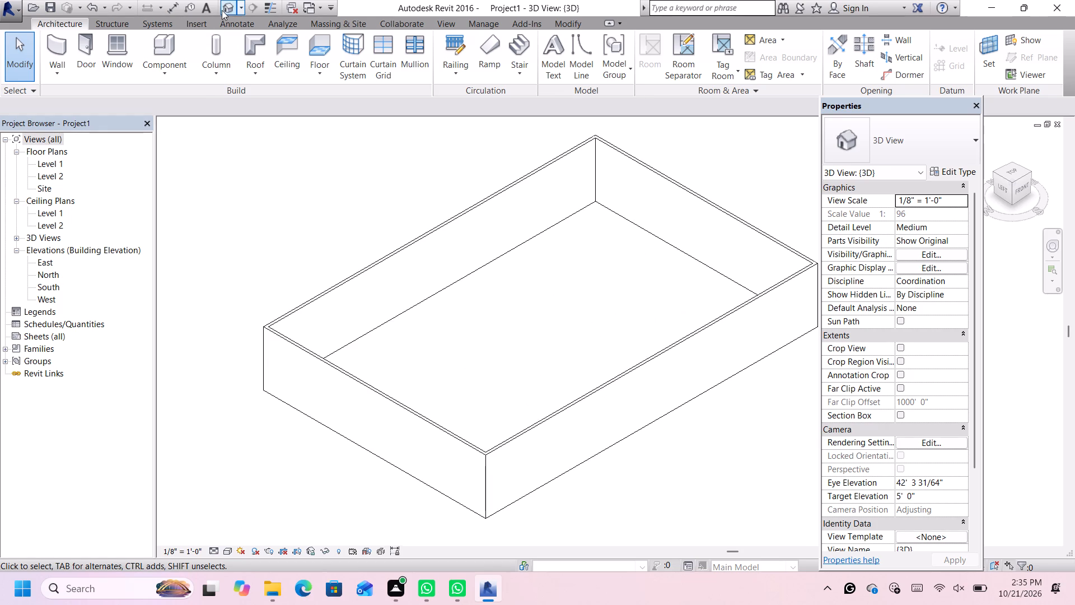
click(222, 10)
click(230, 553)
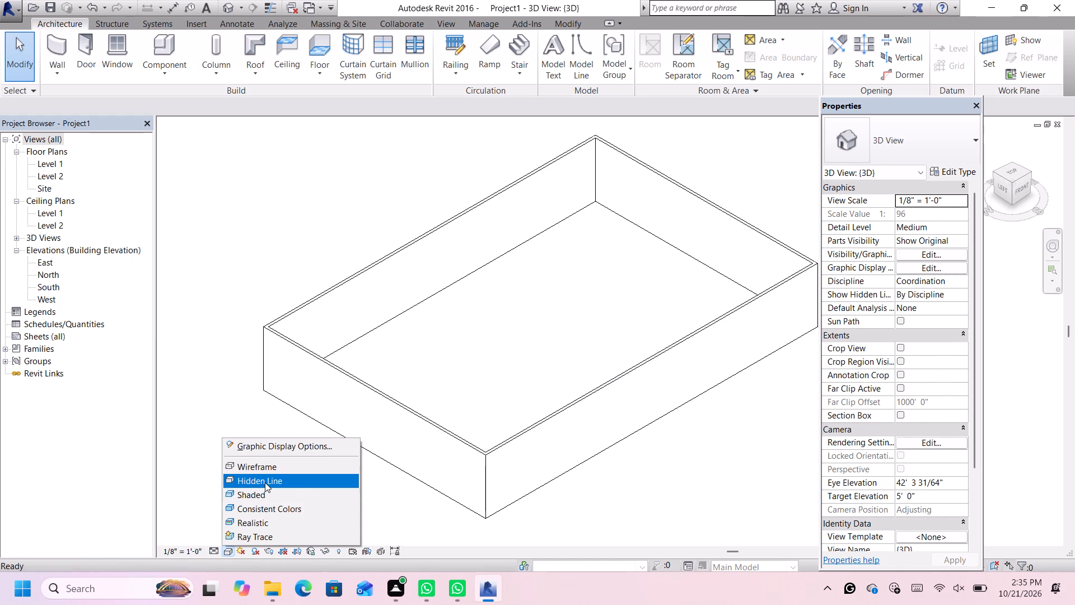
click(256, 523)
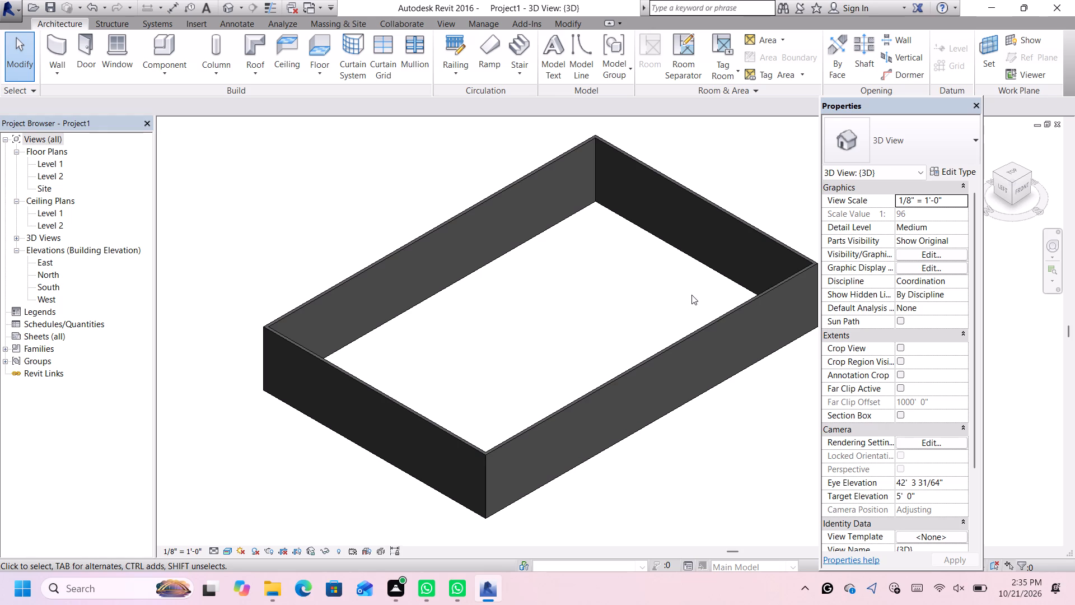
Examine the shaded walls, checking the properties of the right-side 60' wall and the front 90' wall.
scroll(691, 295, down, 4)
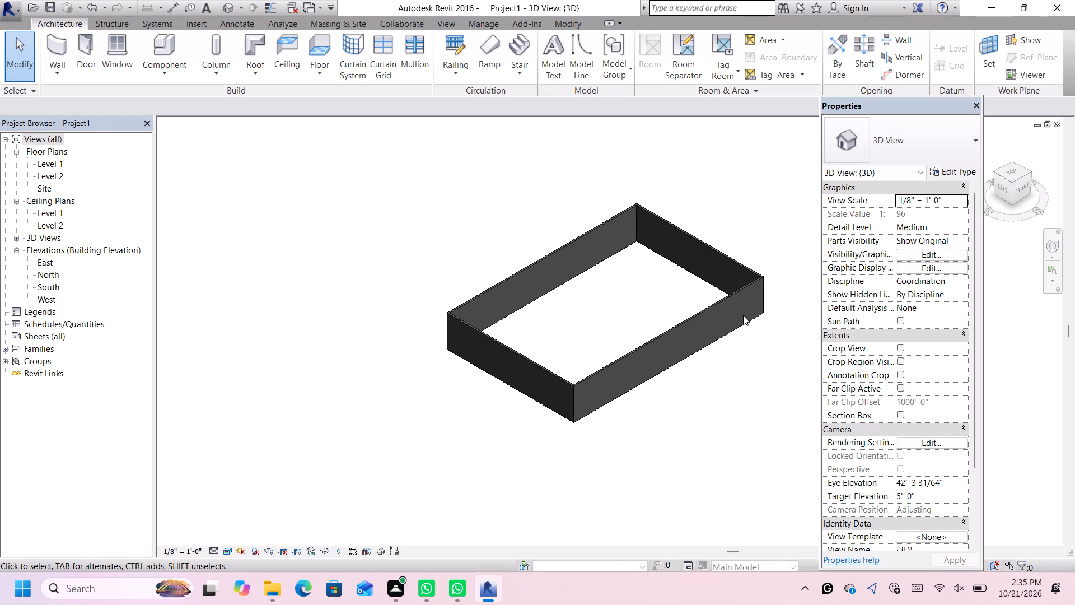
scroll(771, 323, up, 1)
middle_drag(770, 323, 722, 312)
scroll(700, 242, up, 2)
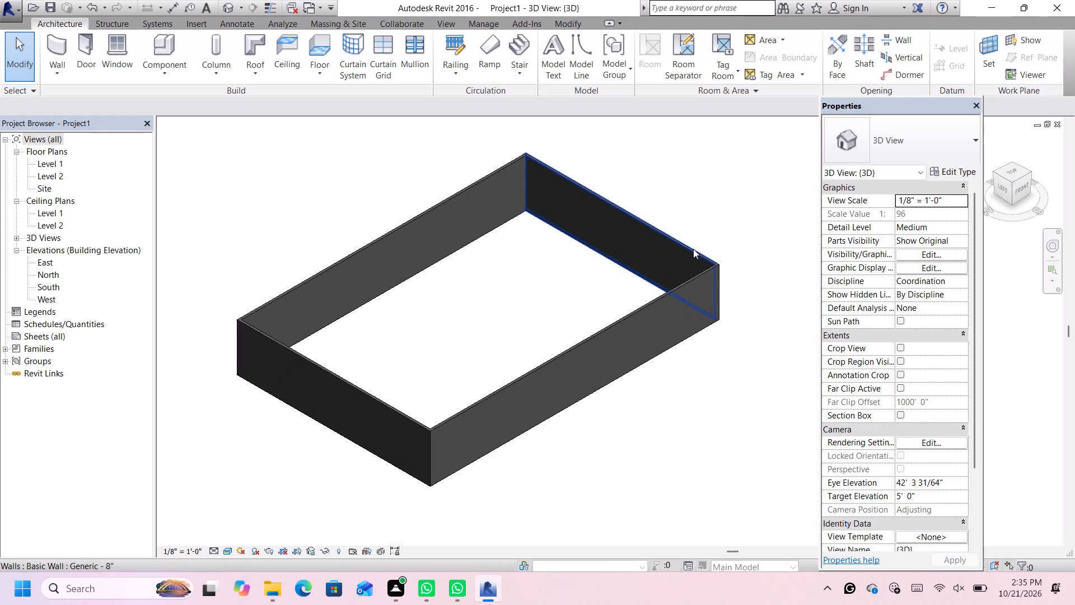
click(693, 249)
scroll(694, 249, down, 5)
middle_drag(733, 260, 664, 269)
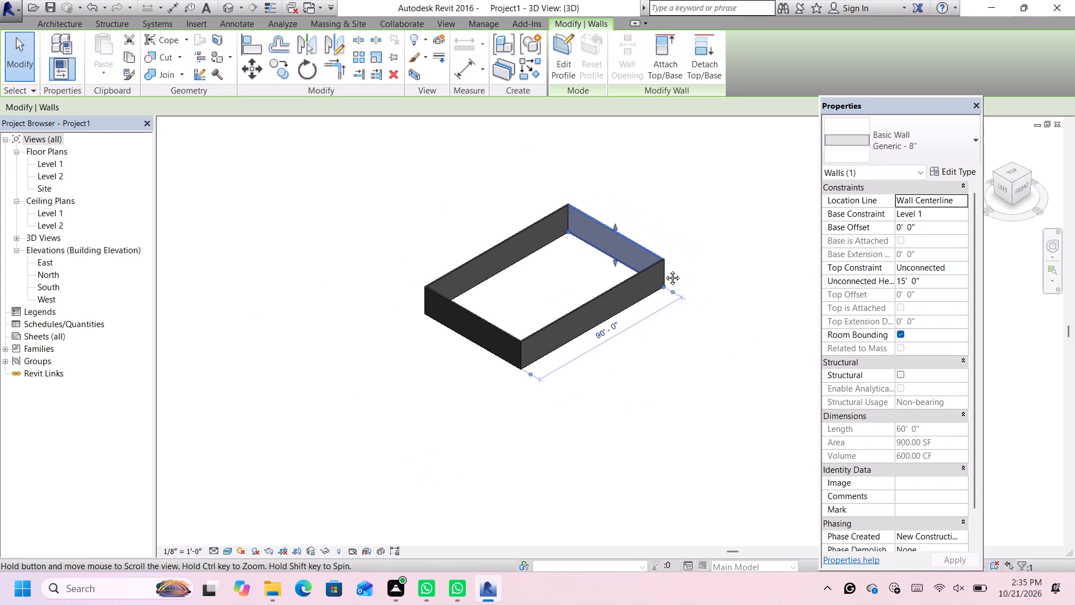
middle_drag(664, 269, 641, 282)
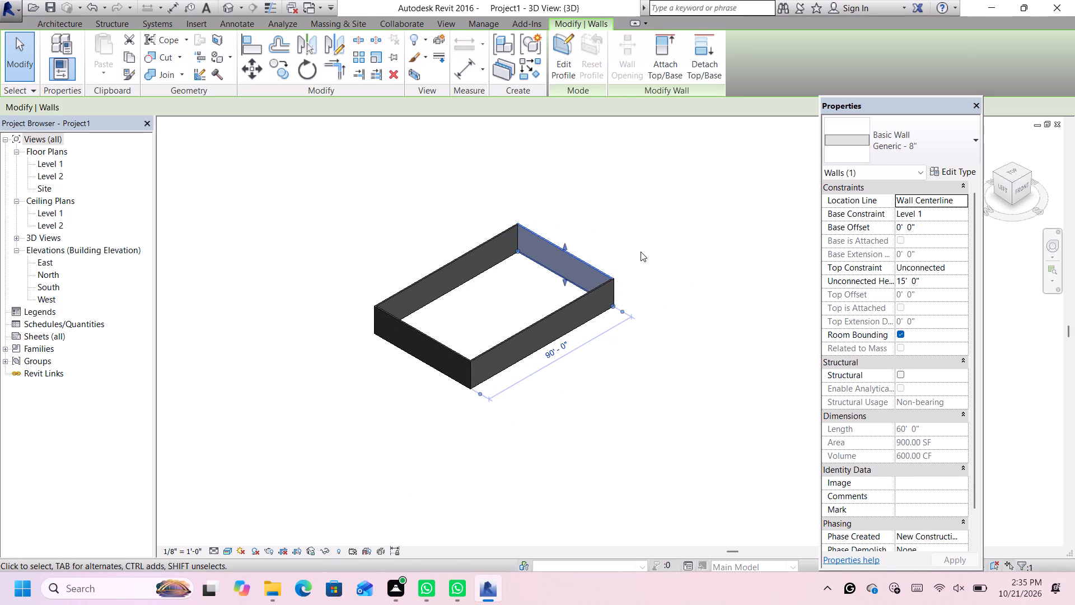
scroll(633, 255, up, 2)
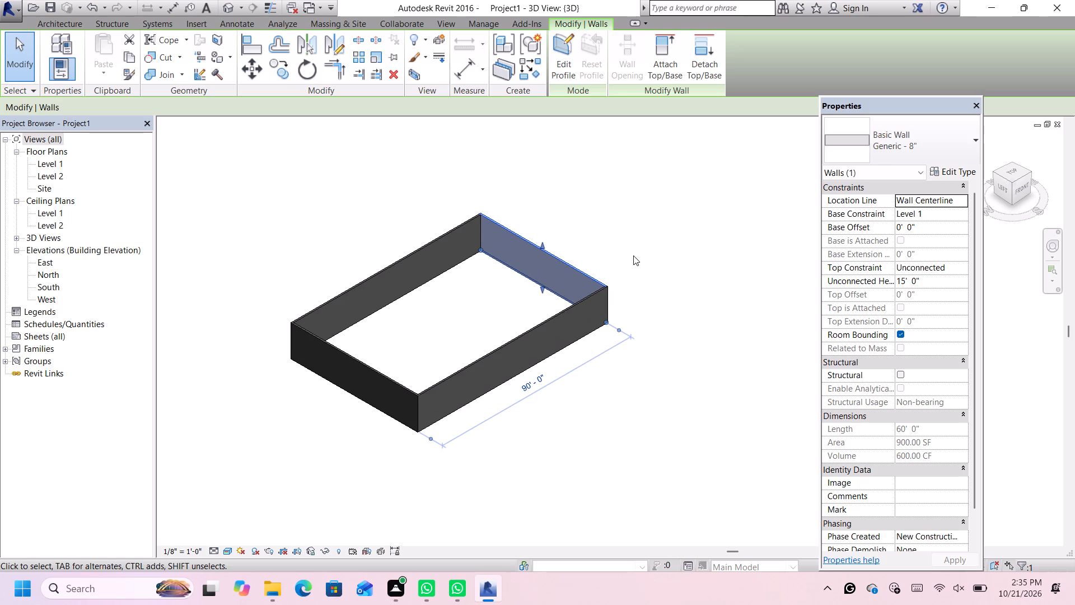
scroll(630, 266, up, 1)
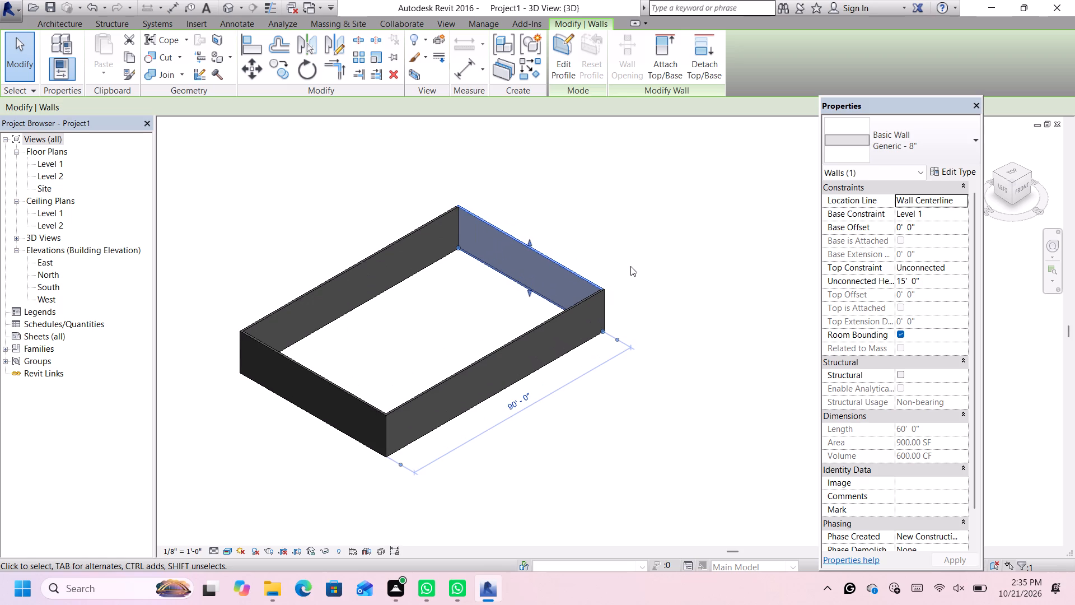
click(513, 348)
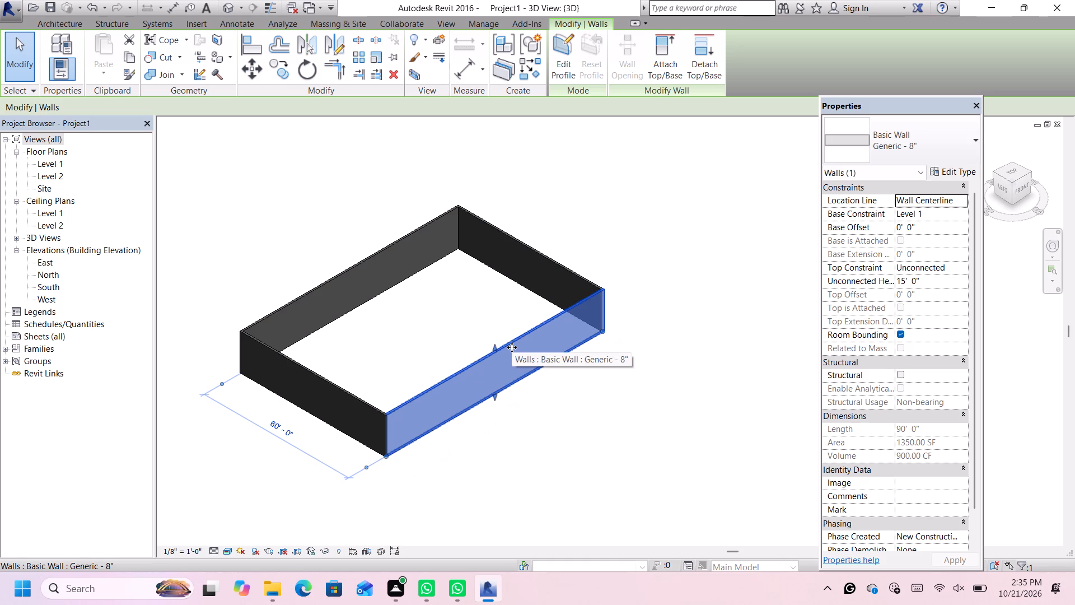
scroll(543, 327, down, 3)
scroll(633, 302, down, 1)
scroll(633, 302, up, 3)
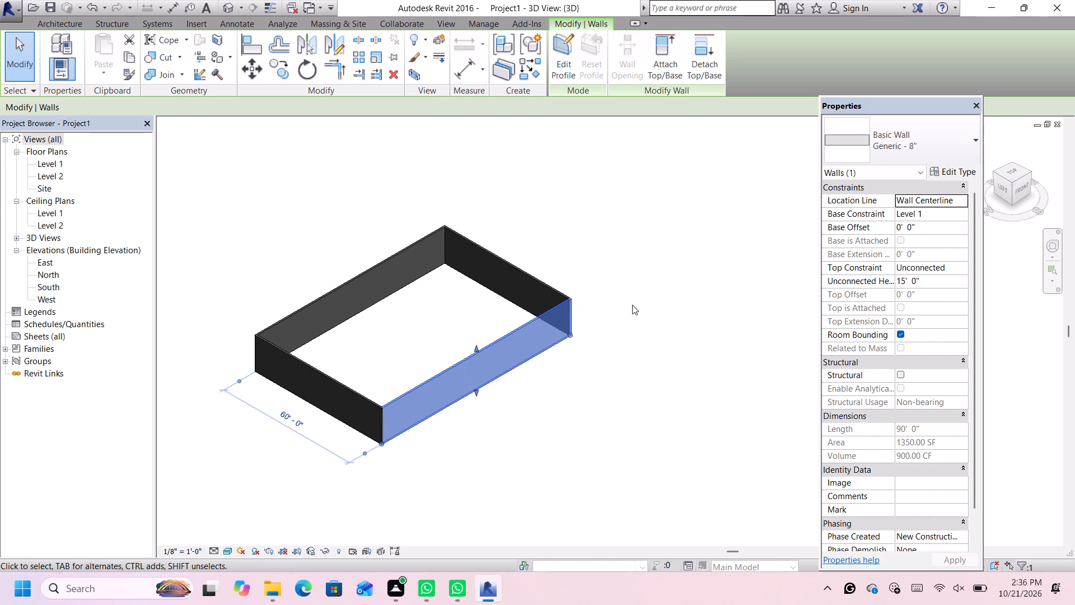
Delete the 60' wall on the building's right side.
click(537, 277)
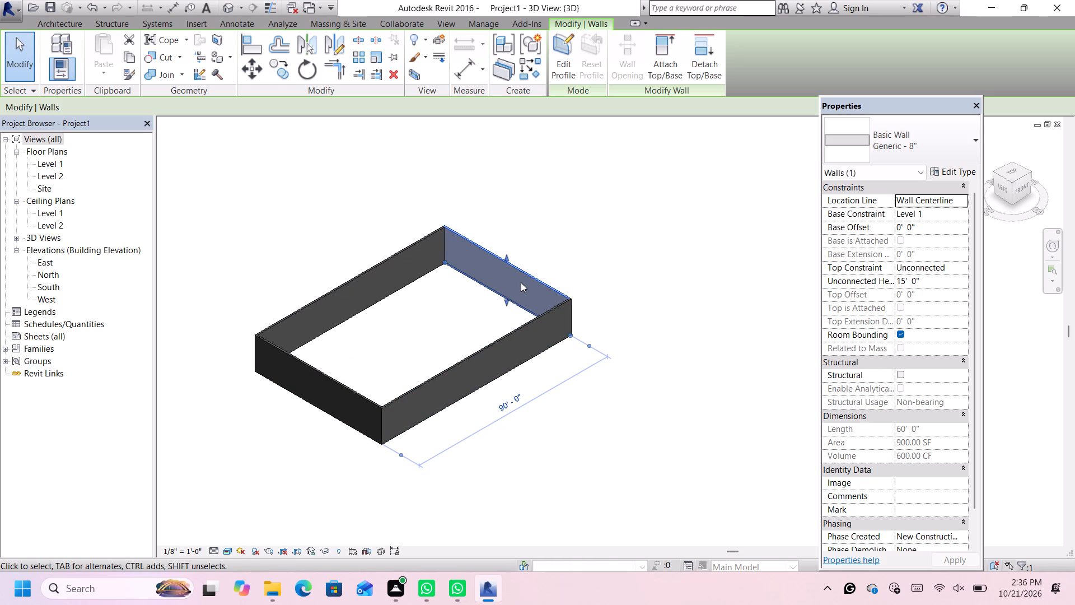
key(Delete)
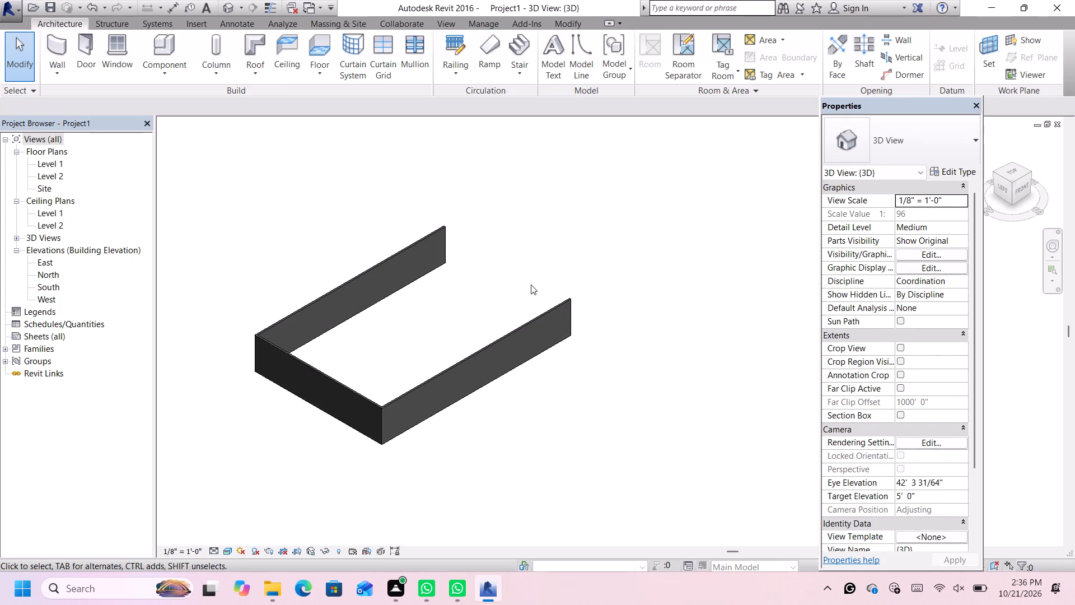
In the top view, draw a straight 75' Generic - 8" wall from the rear wall's open east end southward past the front wall.
click(1014, 169)
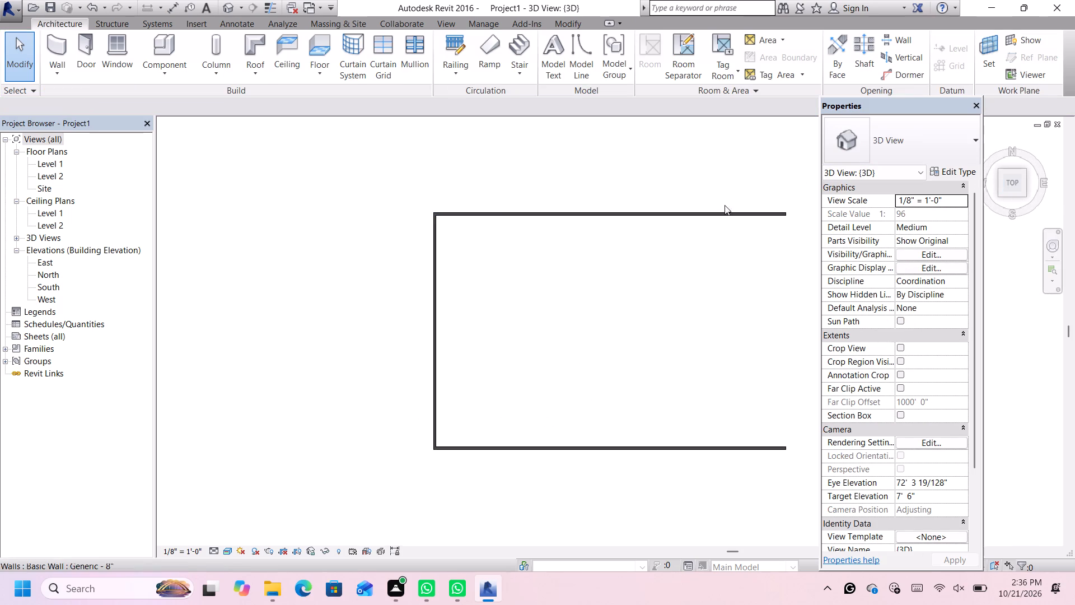
scroll(729, 206, down, 3)
scroll(785, 246, up, 1)
middle_drag(780, 244, 559, 253)
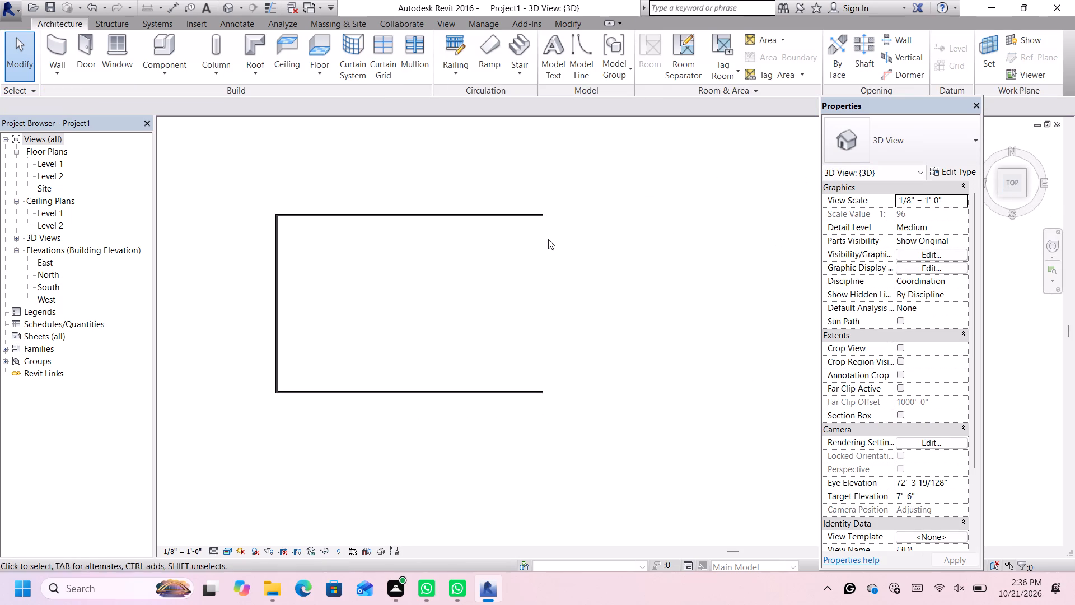
click(63, 47)
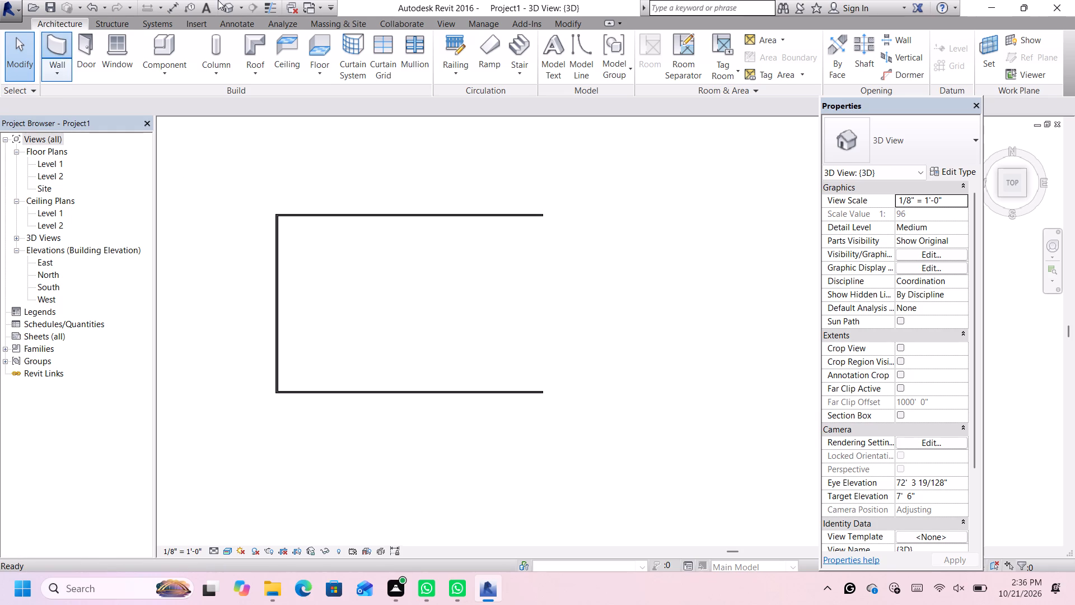
scroll(548, 217, up, 1)
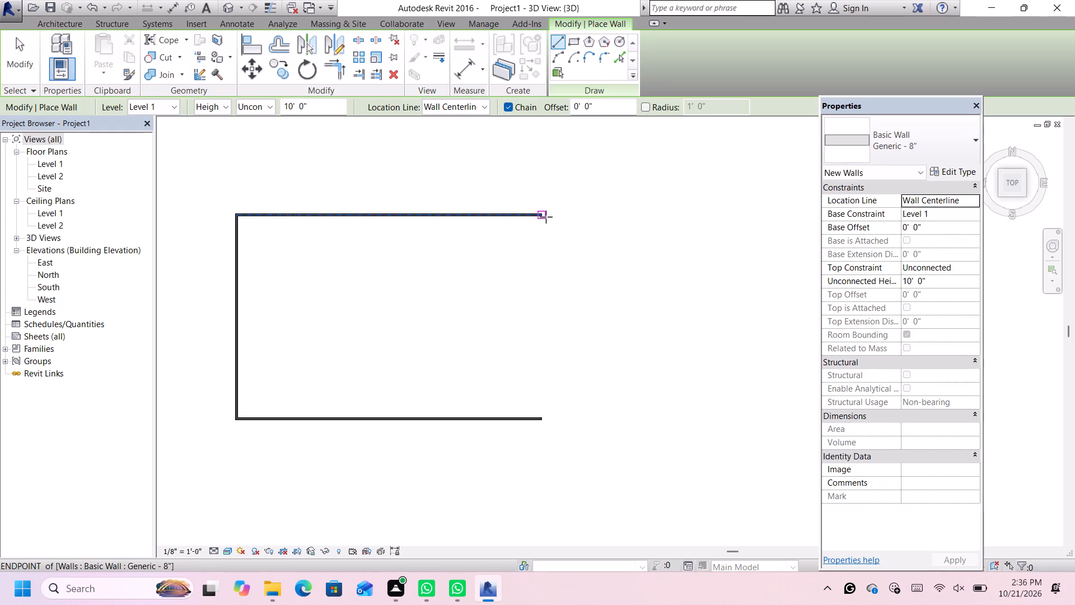
scroll(542, 215, up, 4)
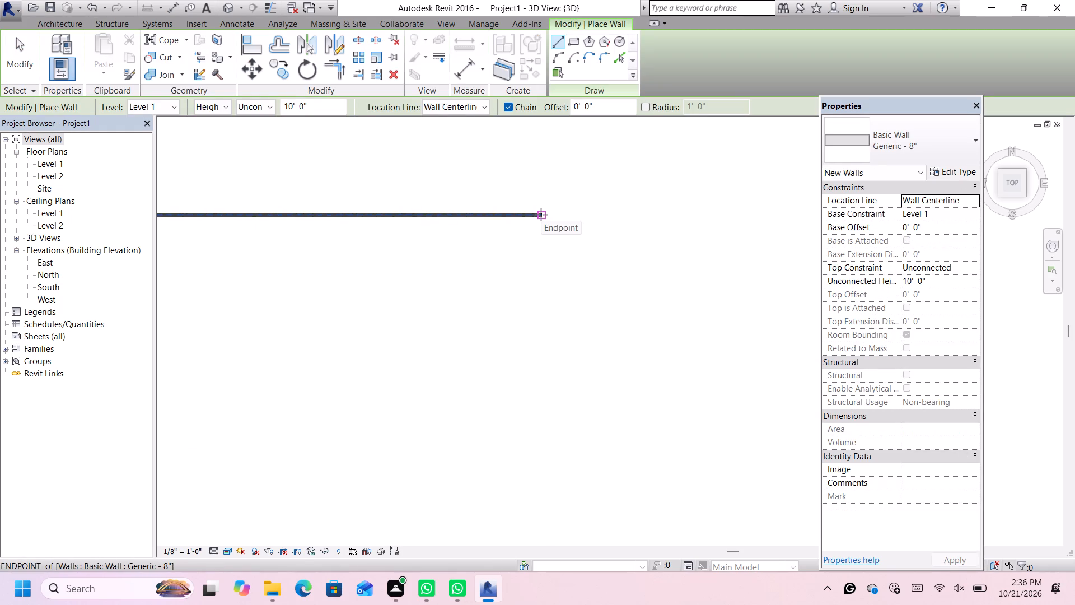
click(541, 215)
scroll(541, 215, down, 9)
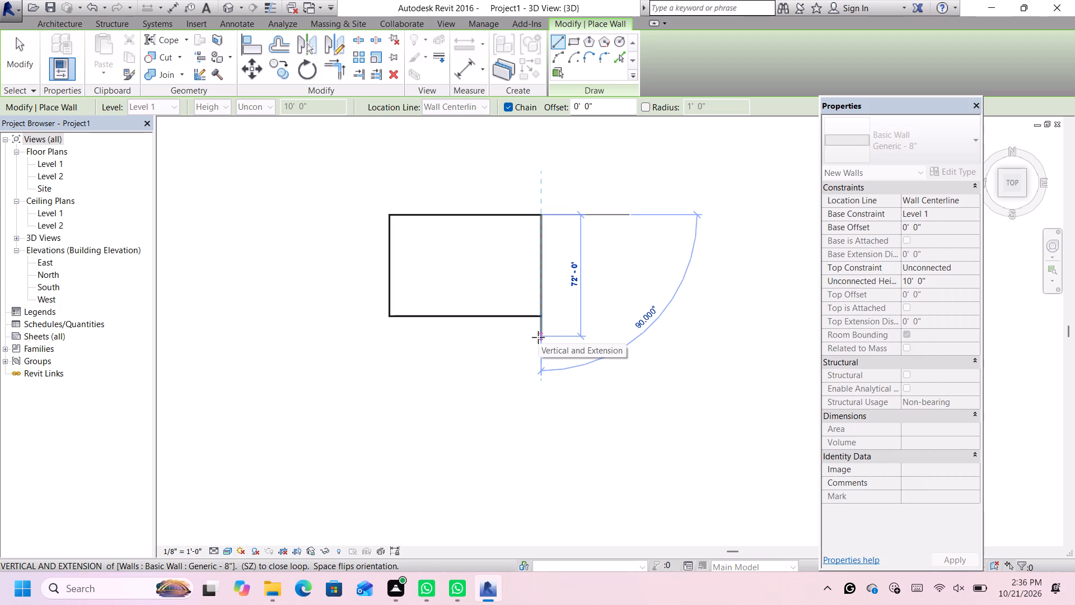
scroll(538, 337, down, 2)
scroll(538, 337, up, 1)
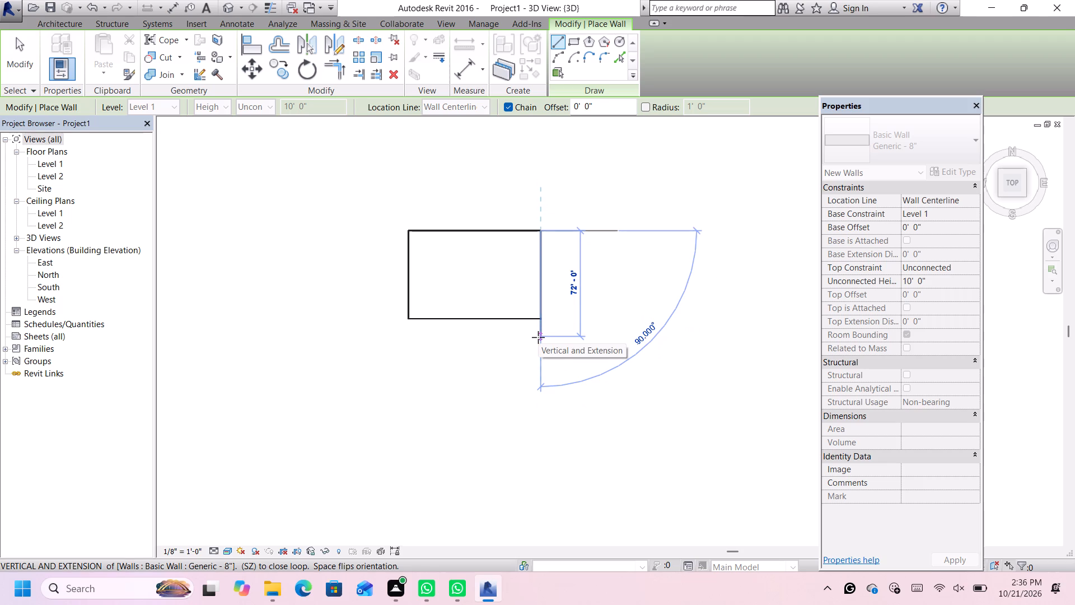
scroll(538, 337, up, 4)
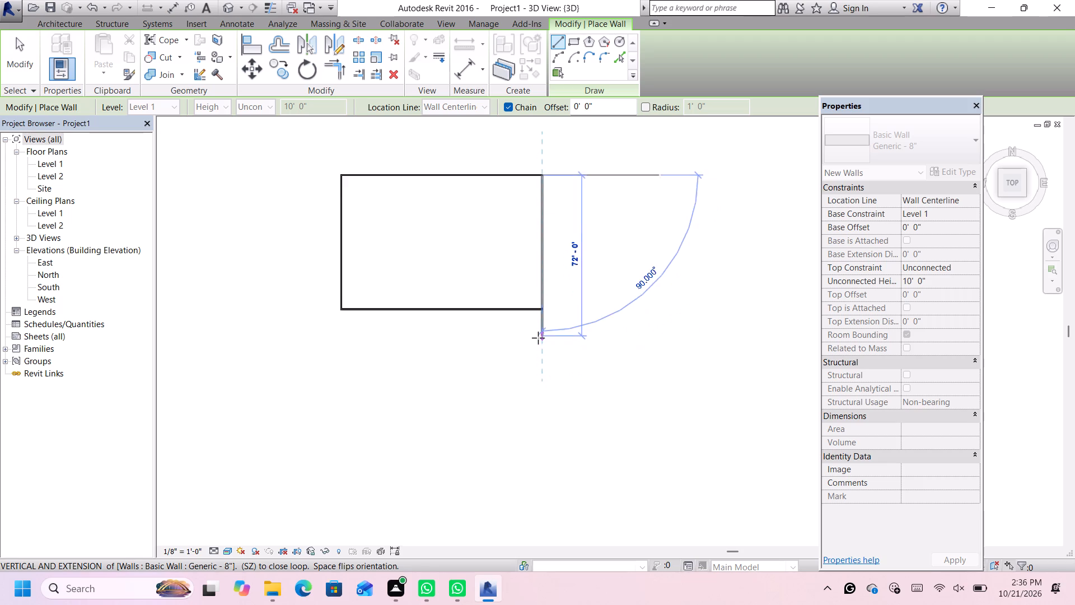
scroll(538, 338, up, 2)
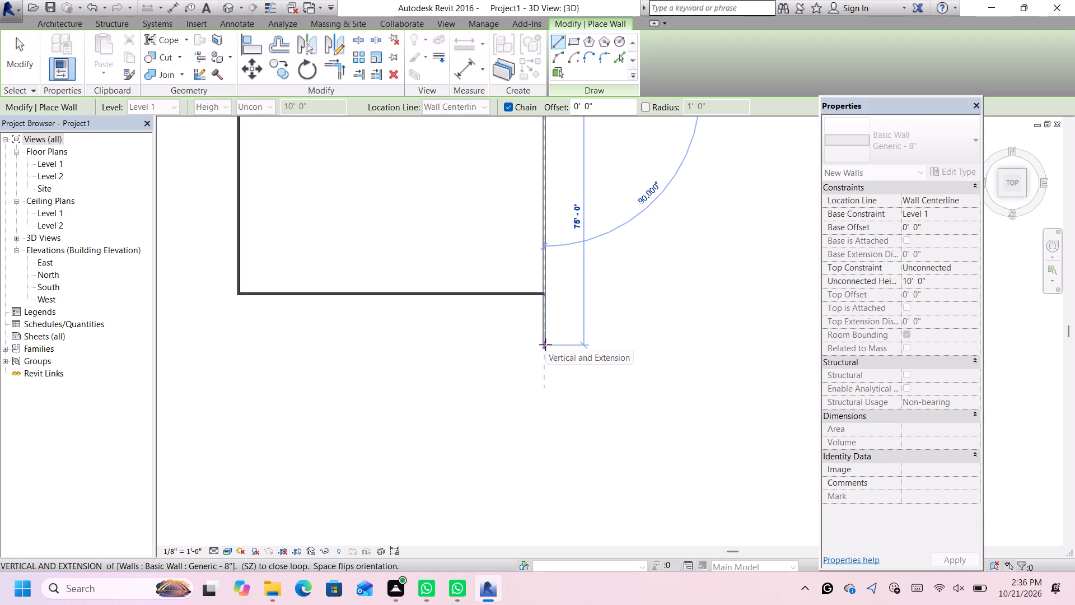
click(545, 345)
scroll(553, 339, down, 9)
scroll(583, 336, up, 1)
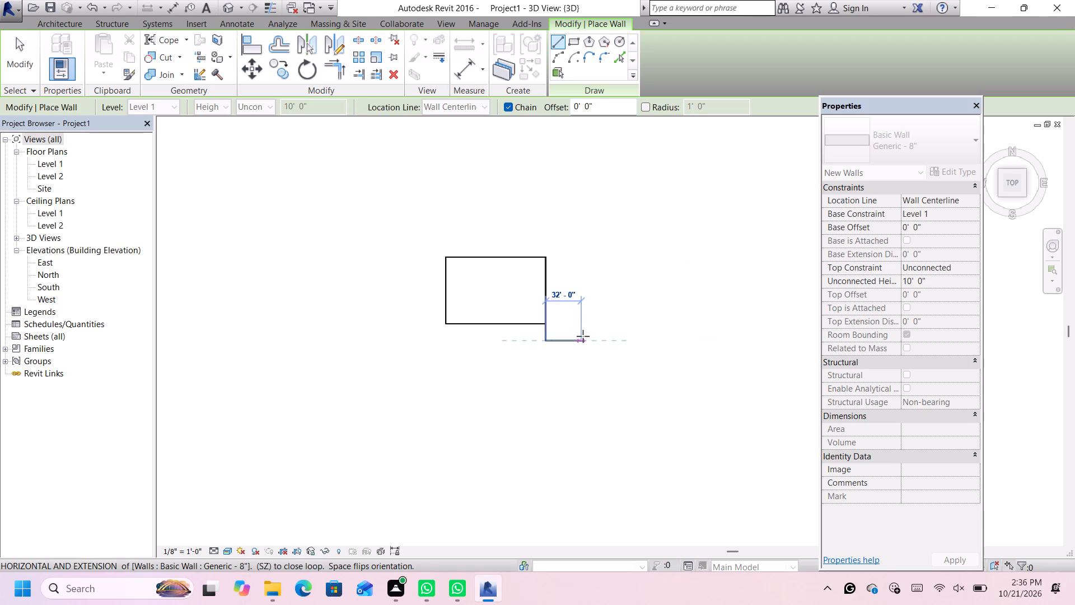
scroll(583, 336, down, 1)
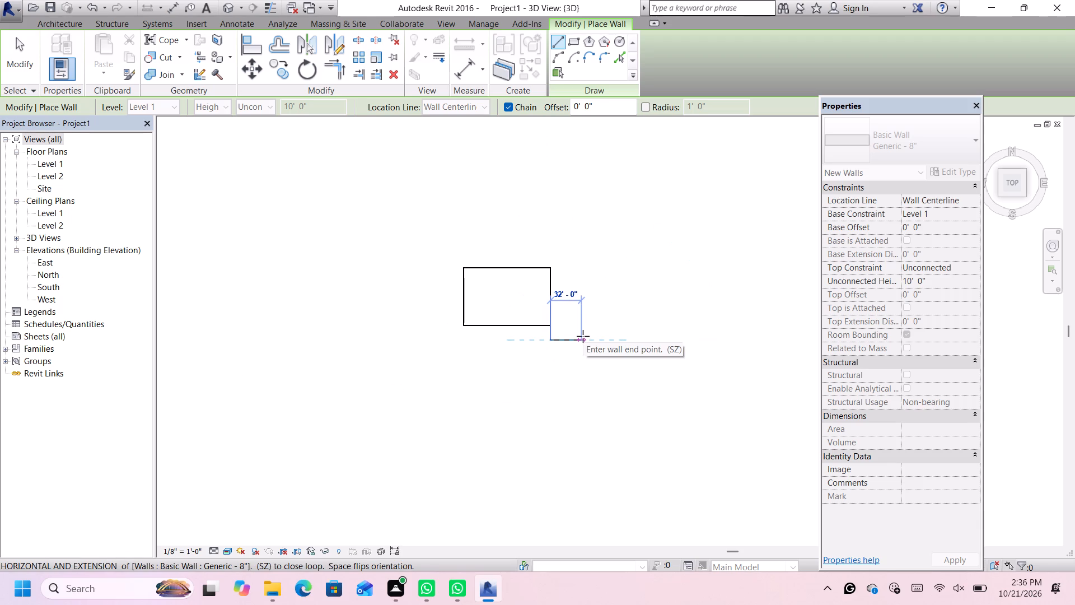
key(space)
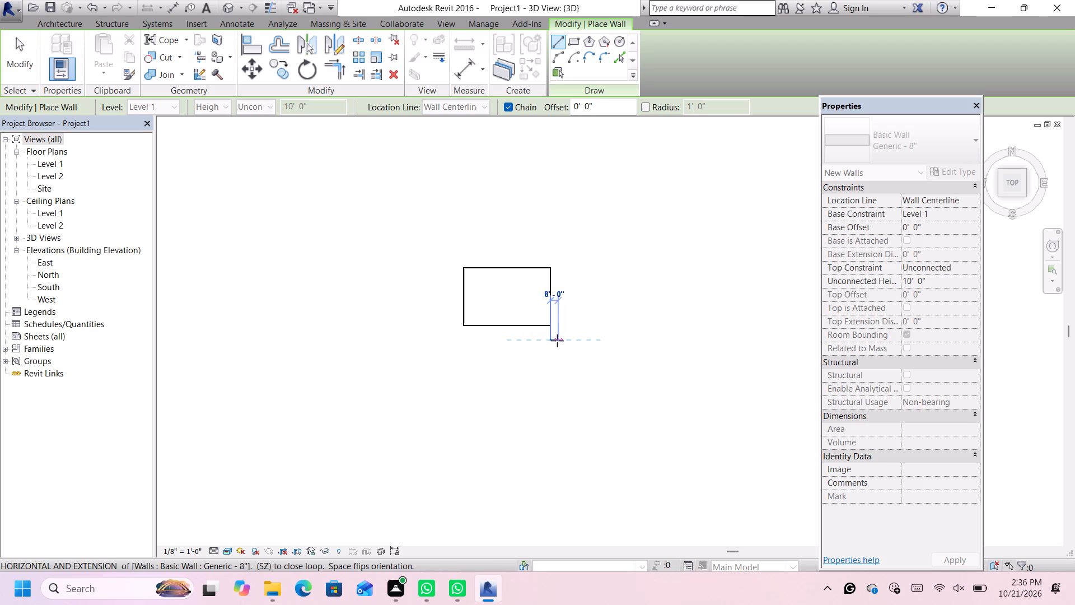
key(Escape)
scroll(556, 341, up, 4)
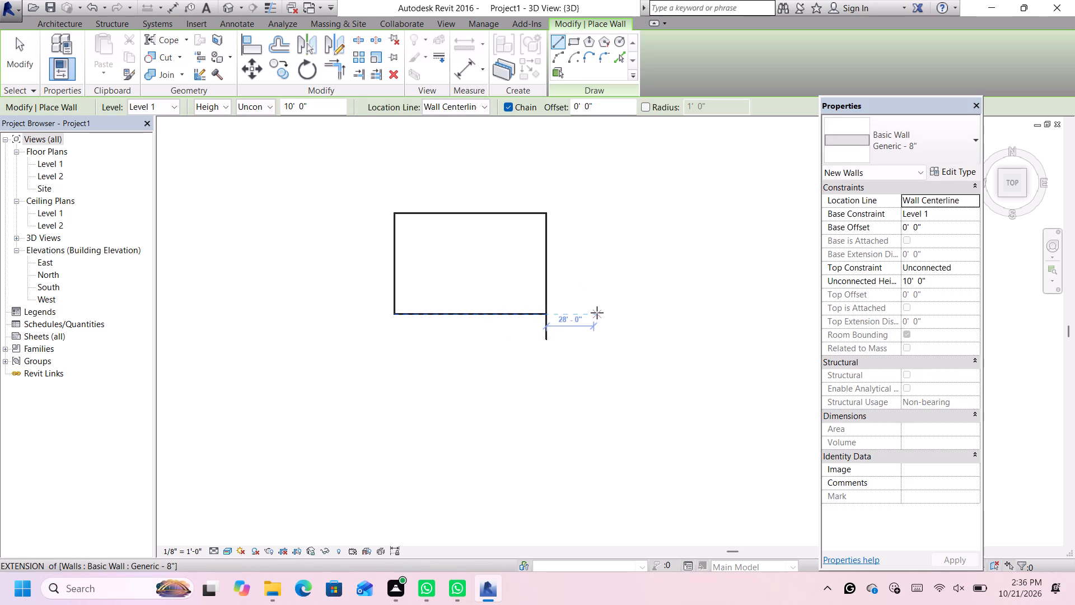
key(space)
key(Escape)
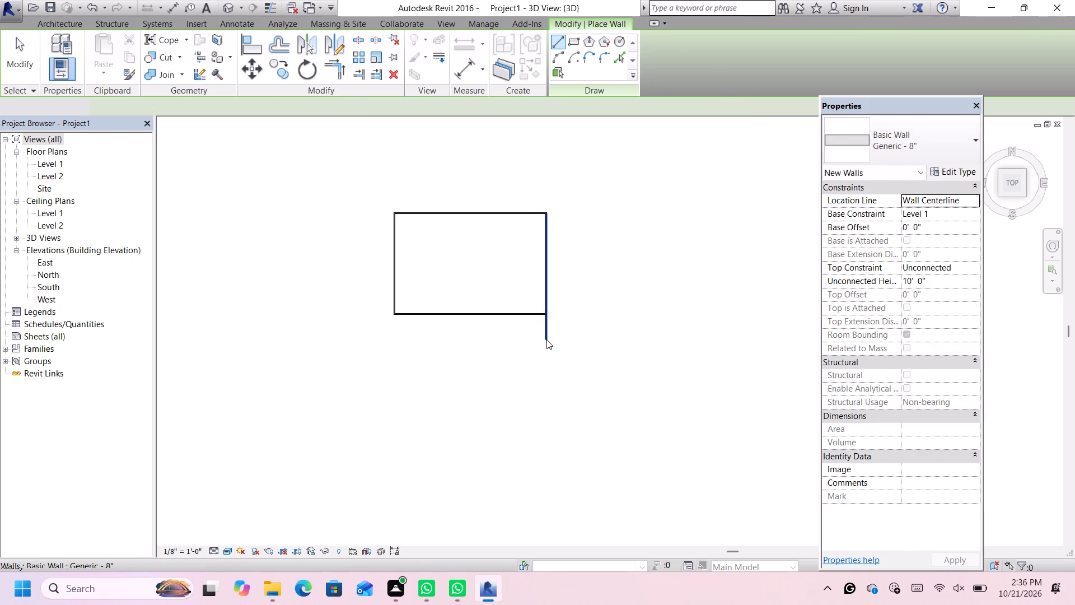
Change the new 75' east wall's type to Generic - 12".
scroll(546, 335, up, 4)
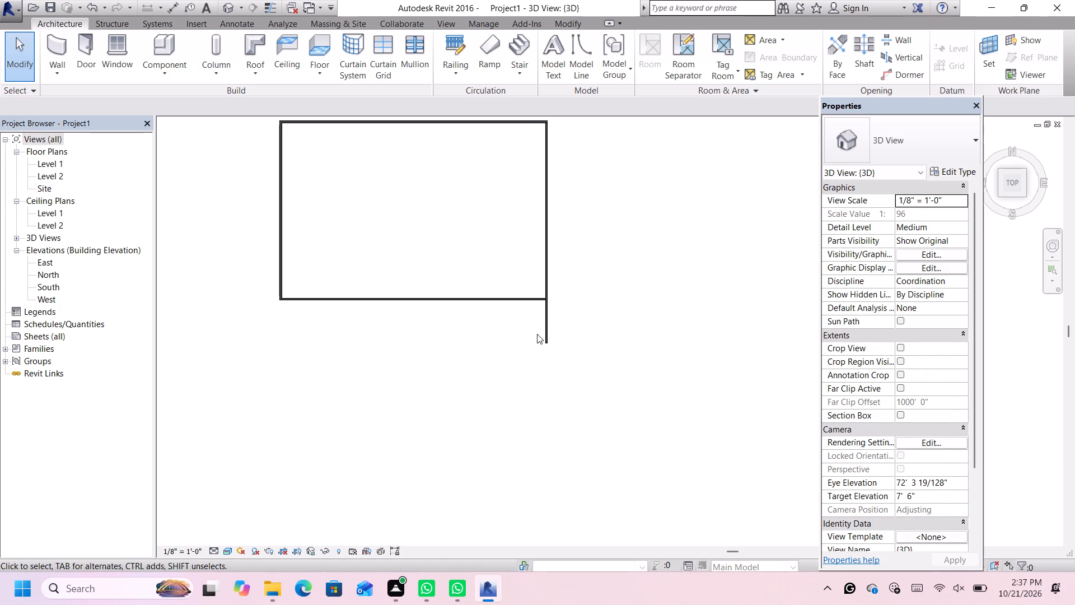
click(545, 329)
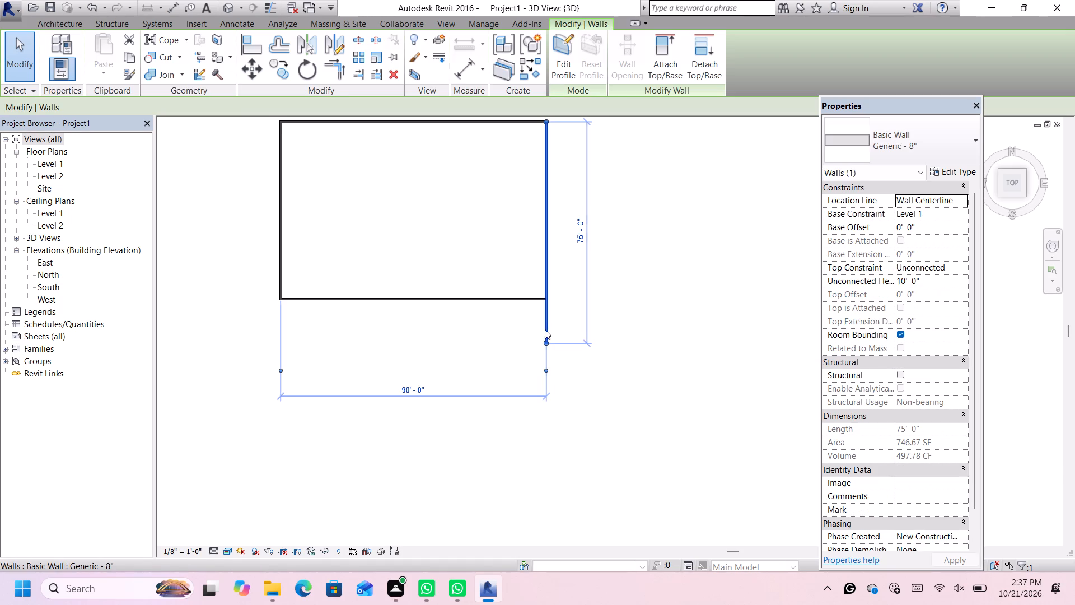
click(956, 140)
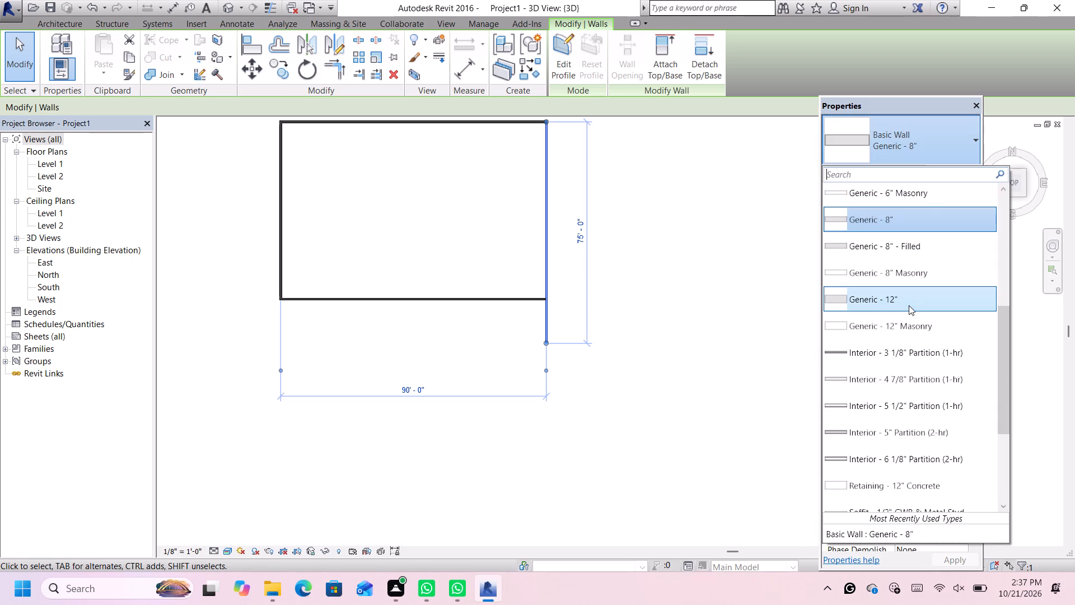
click(909, 305)
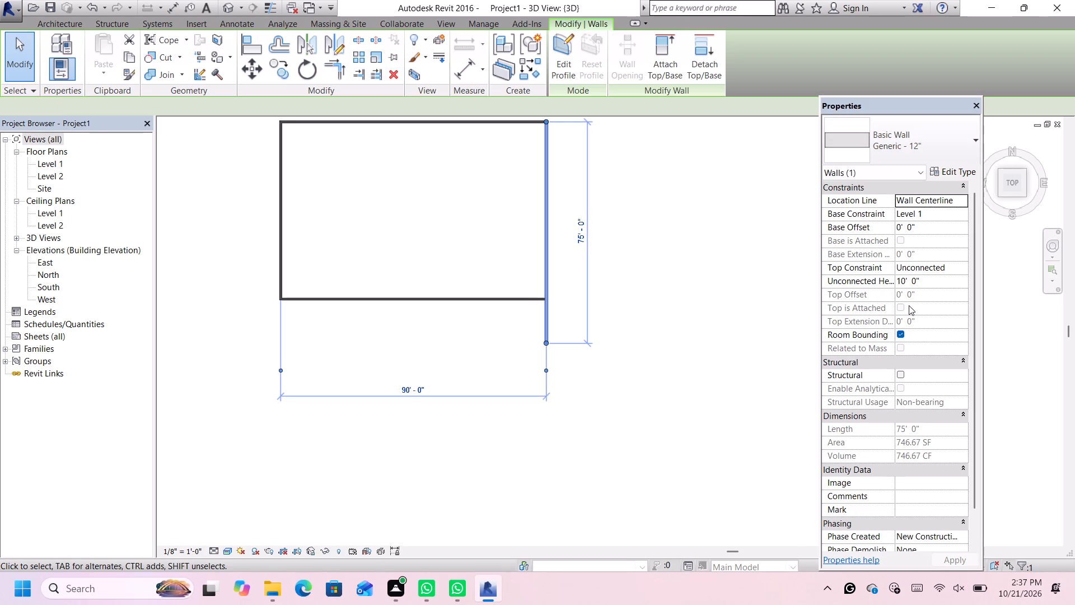
click(949, 148)
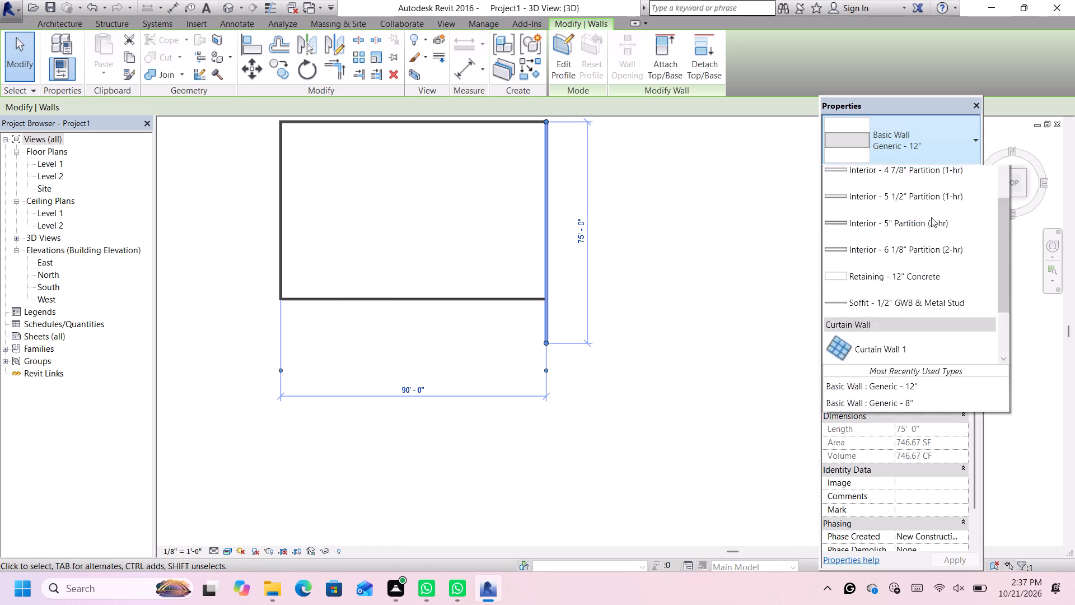
click(949, 142)
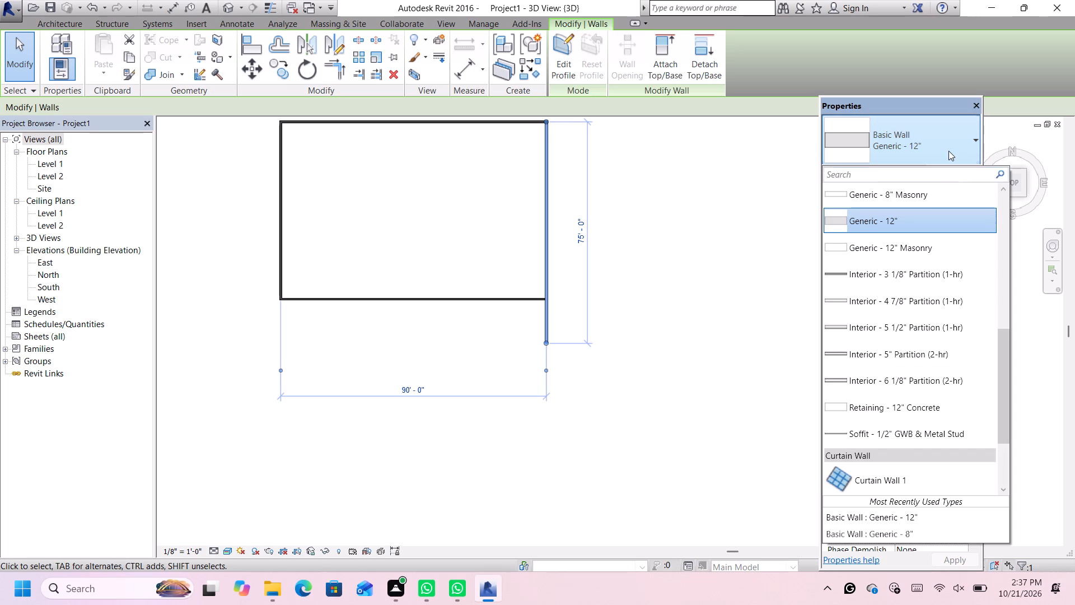
click(948, 148)
Duplicate the selected wall's type under the name Generic - 3'.
click(934, 175)
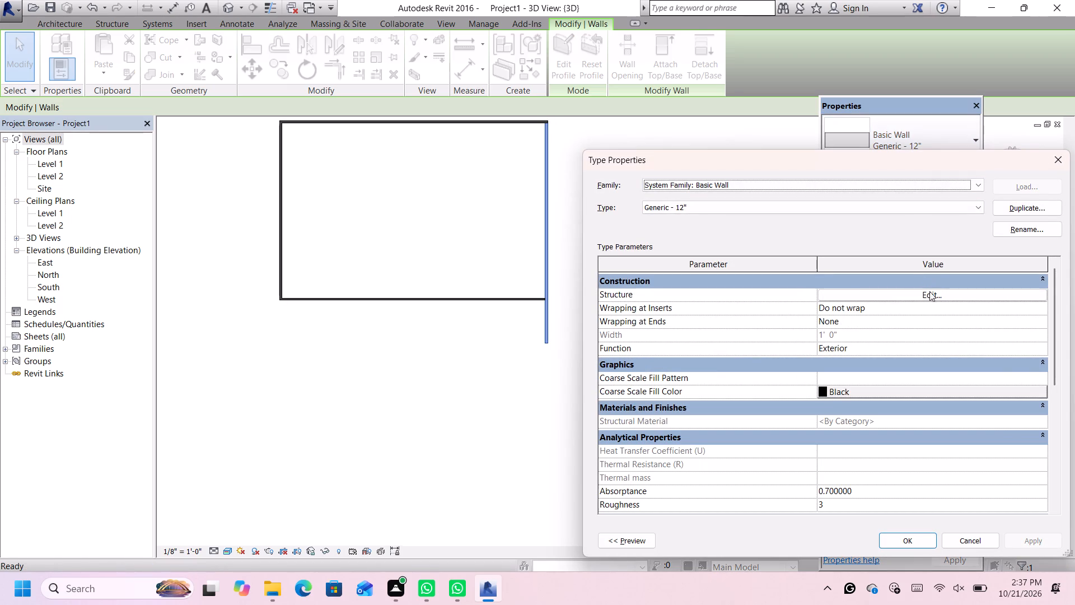
click(1014, 210)
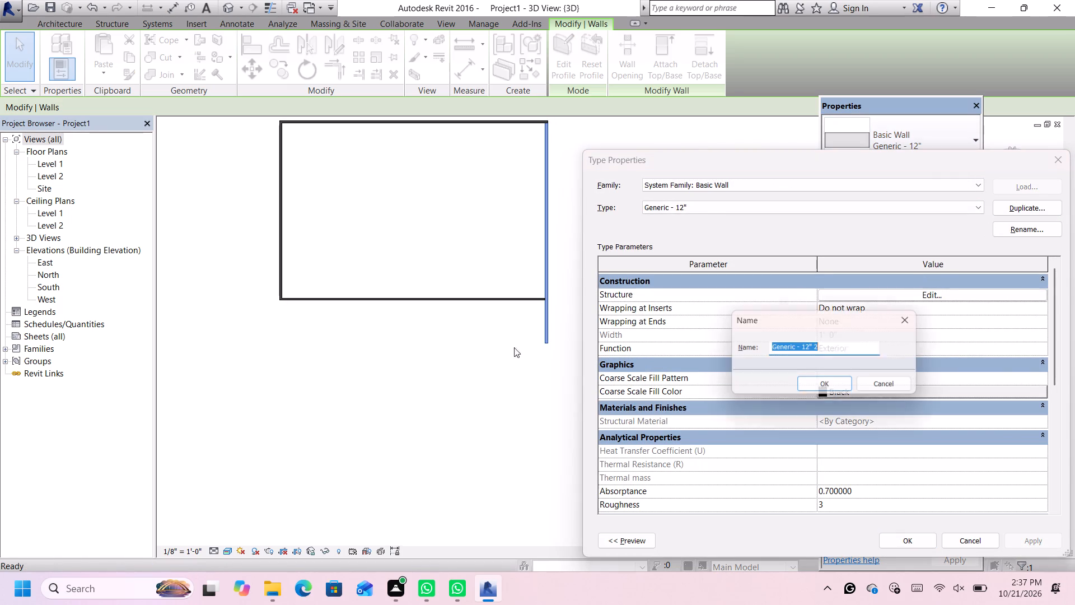
click(824, 346)
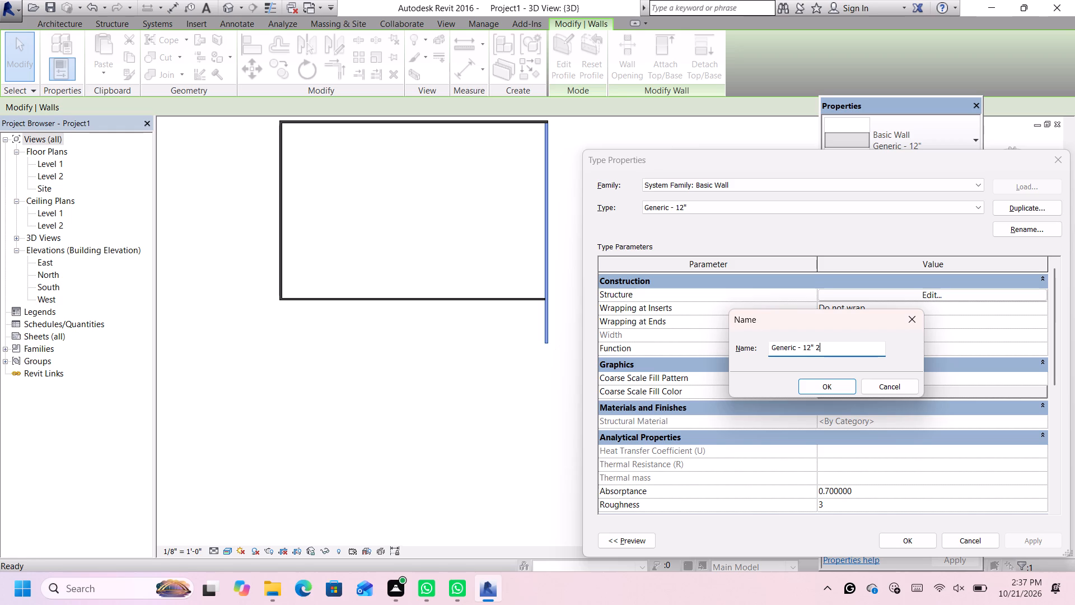
key(BackSpace)
key(BackSpace)
key(BackSpace)
key(BackSpace)
key(BackSpace)
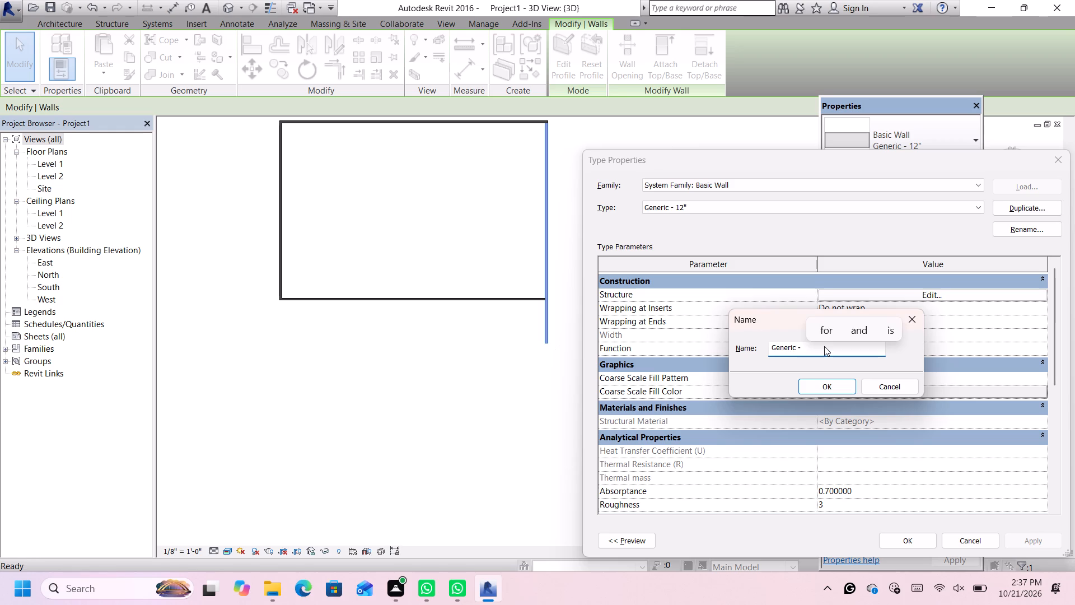
text(3')
key(Return)
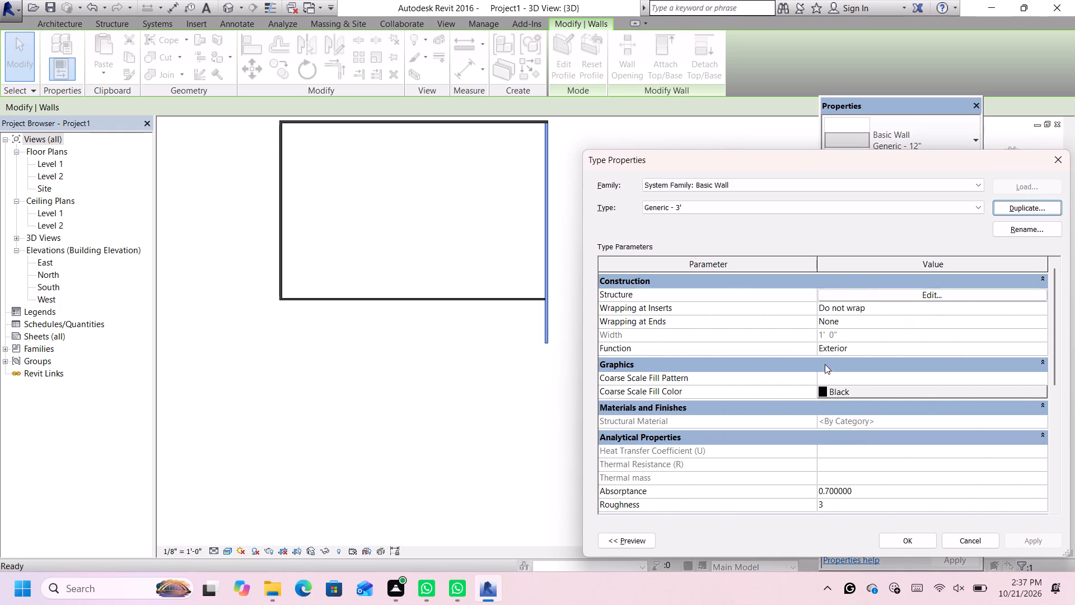
Set the structure layer's thickness to 3' in the Generic - 3' wall assembly.
click(880, 295)
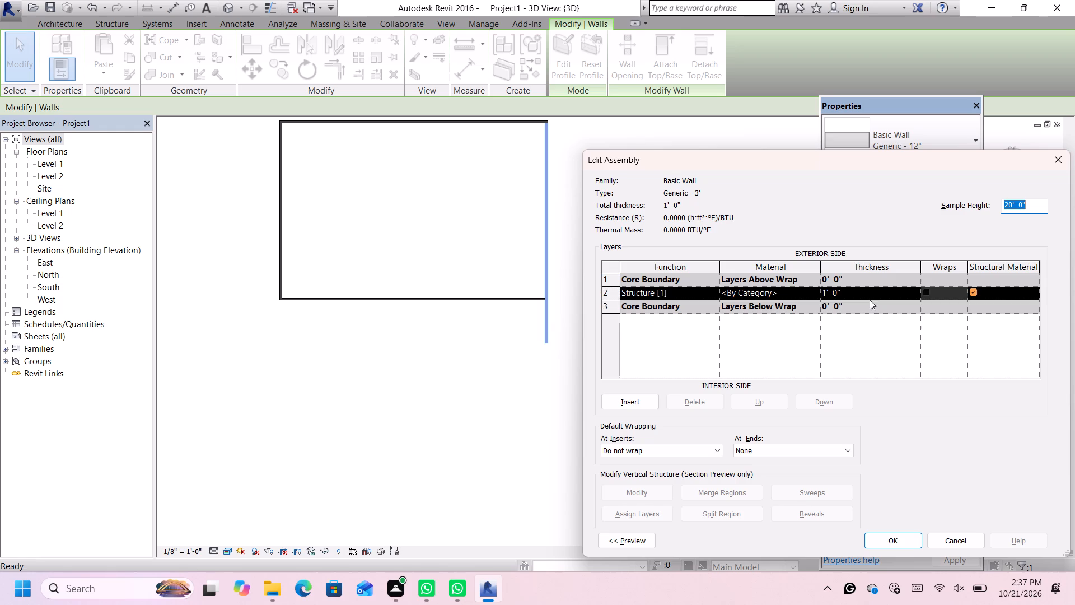
click(870, 299)
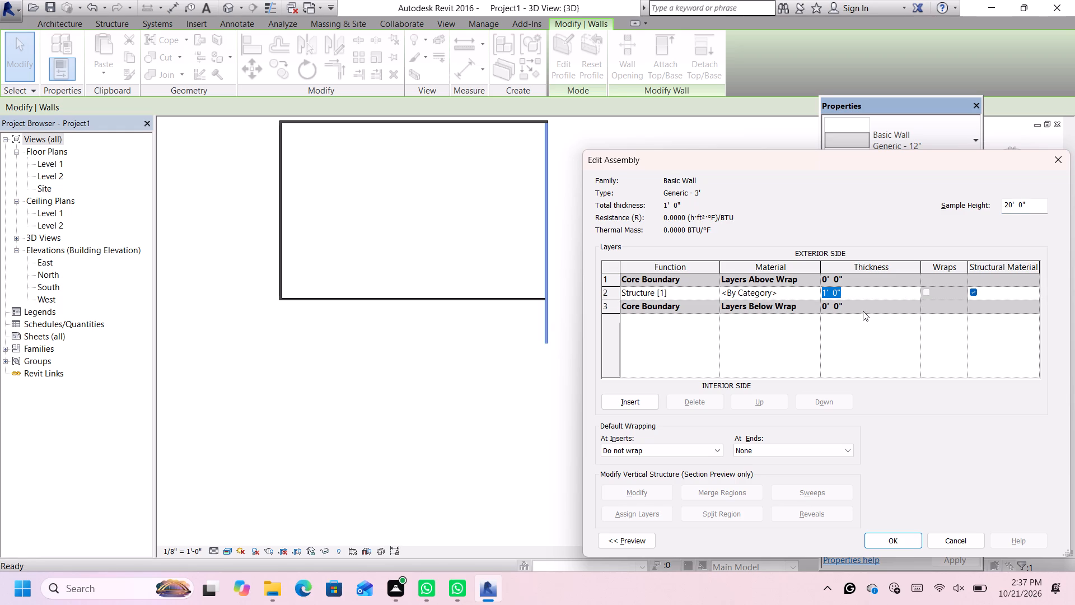
key(BackSpace)
text(3')
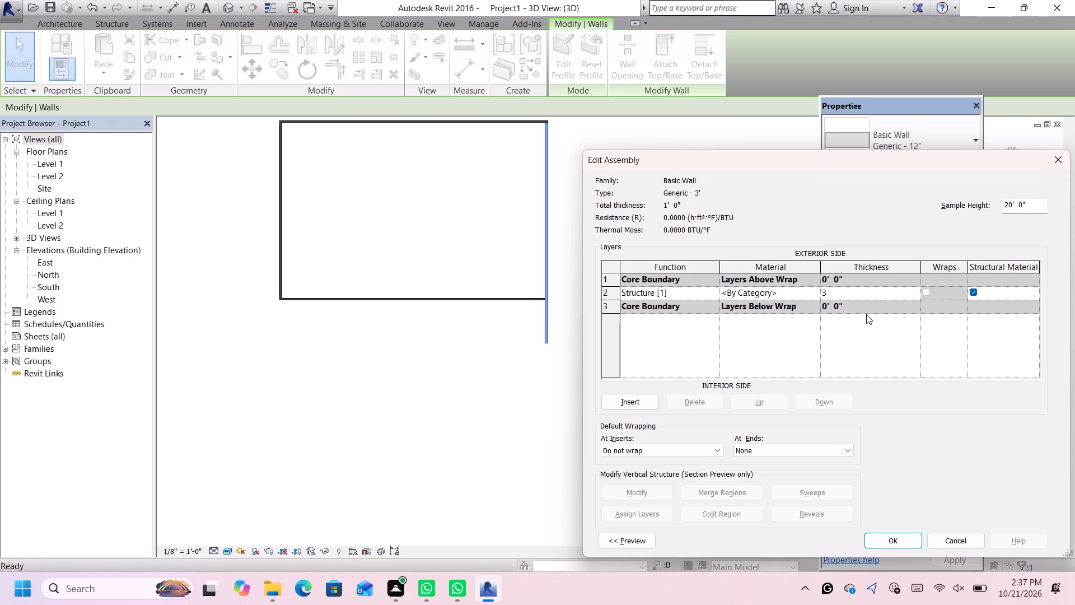
key(Return)
Browse the project materials and pick Parking Stripe for the wall's structure layer.
click(814, 294)
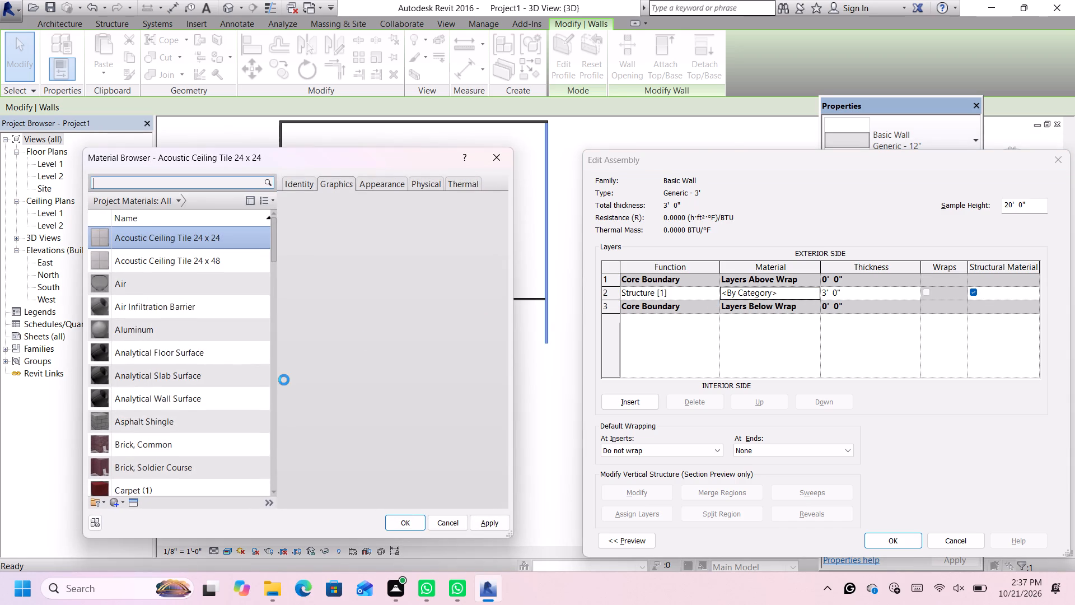
scroll(178, 333, down, 3)
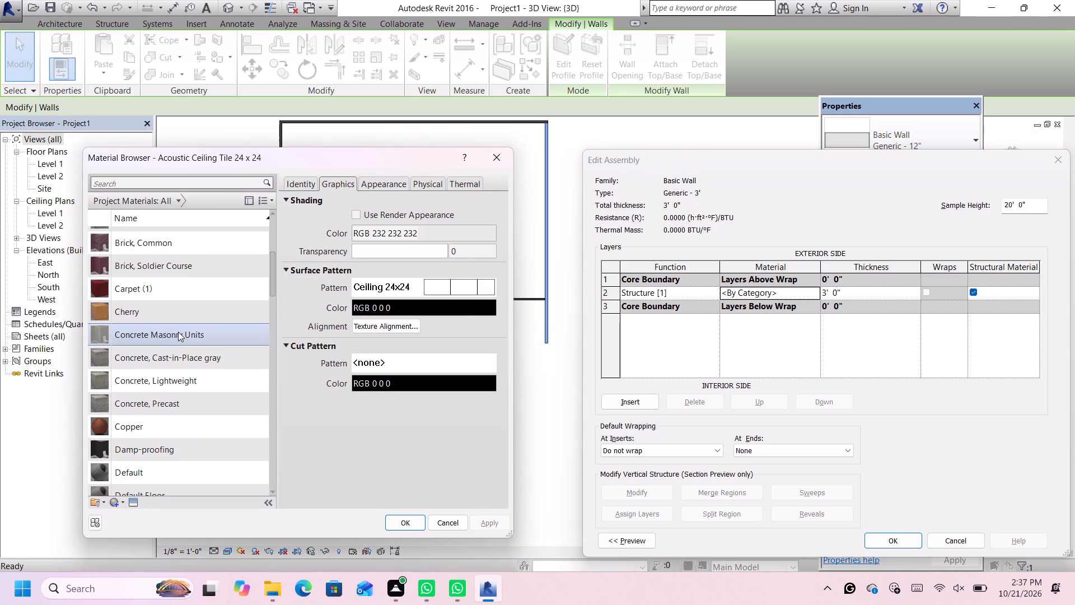
click(179, 336)
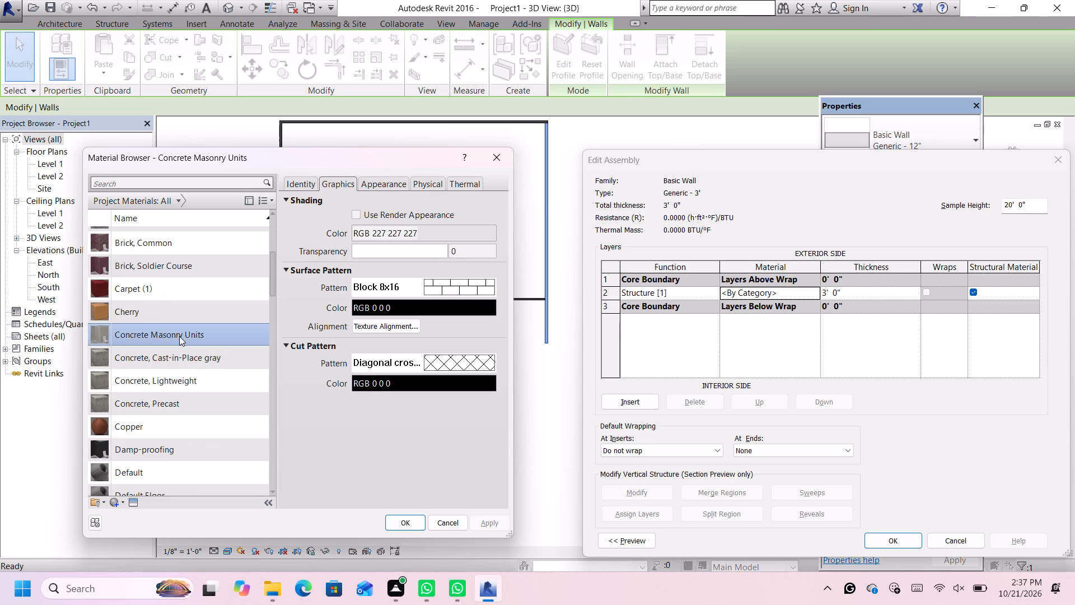
scroll(171, 343, down, 4)
scroll(171, 341, up, 4)
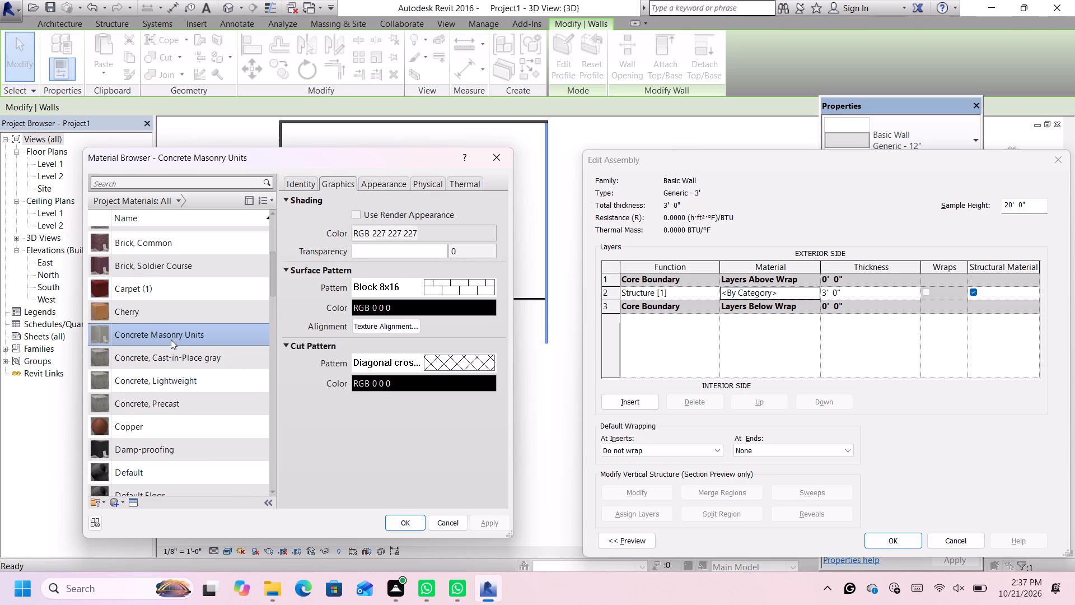
scroll(171, 333, down, 7)
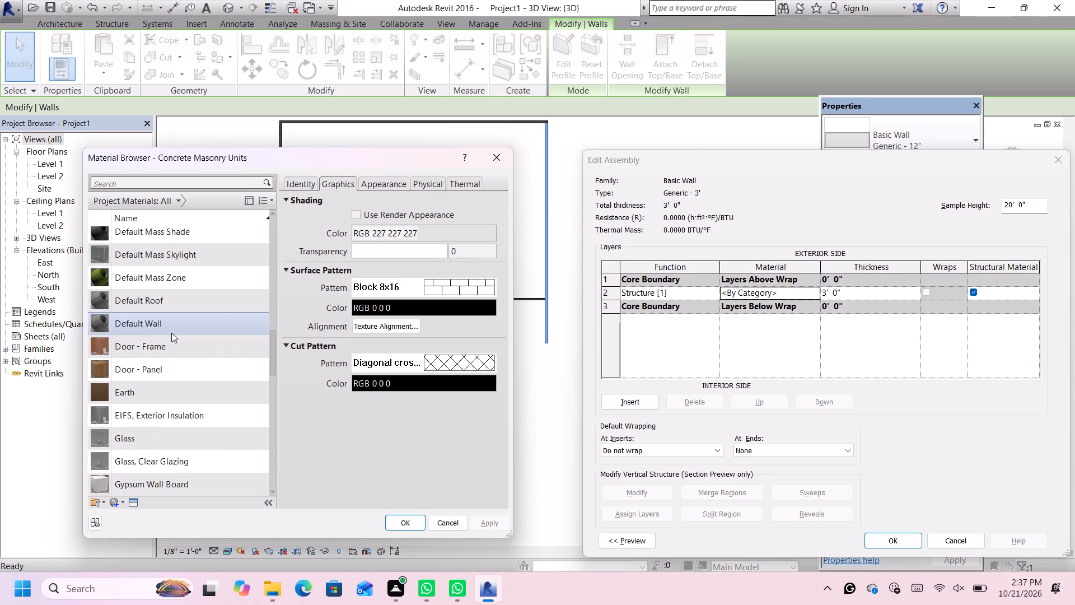
click(166, 417)
click(364, 179)
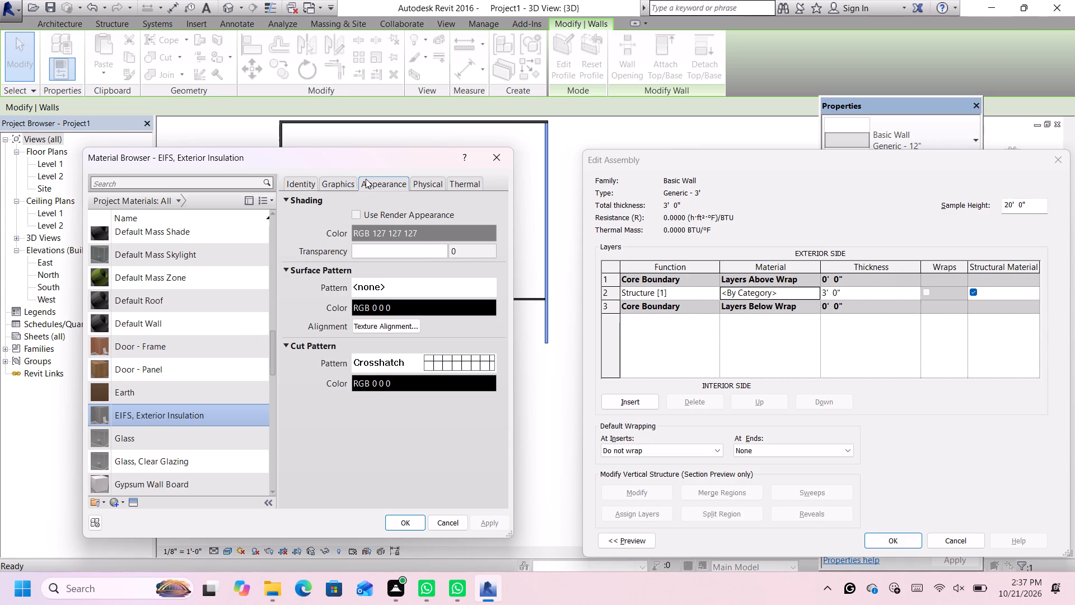
scroll(172, 362, down, 3)
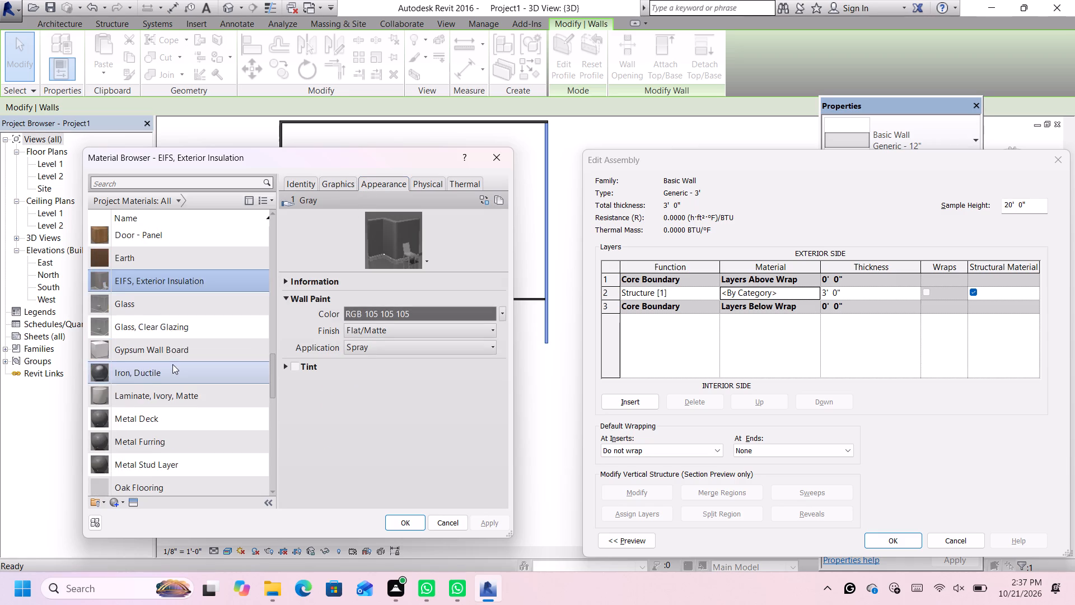
scroll(172, 364, down, 2)
click(212, 303)
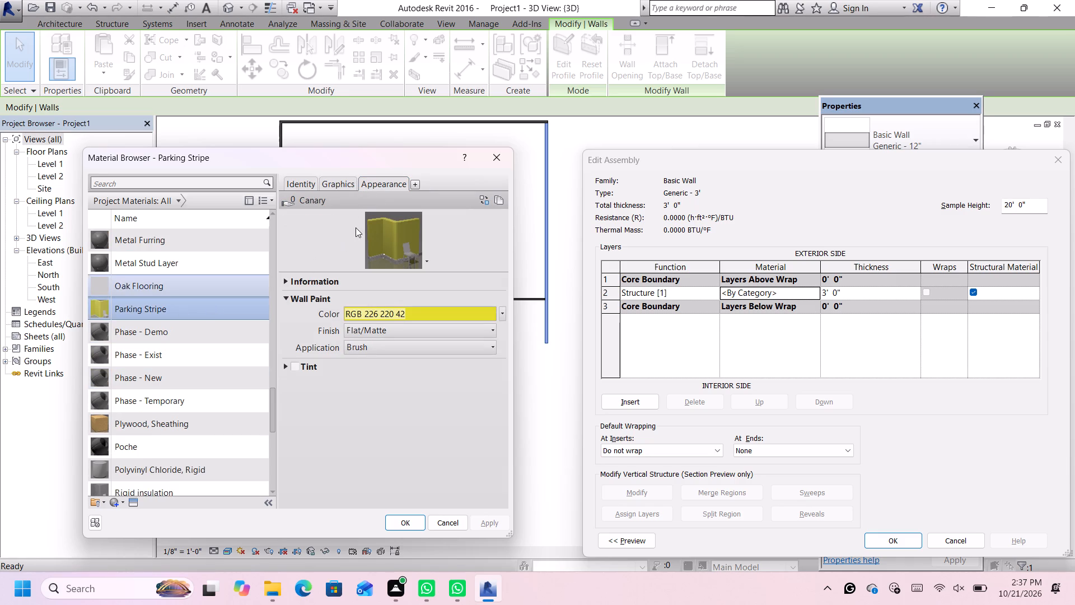
Set the Parking Stripe material's wall paint appearance color to white, RGB 255 255 255, and apply the edited wall type.
click(384, 181)
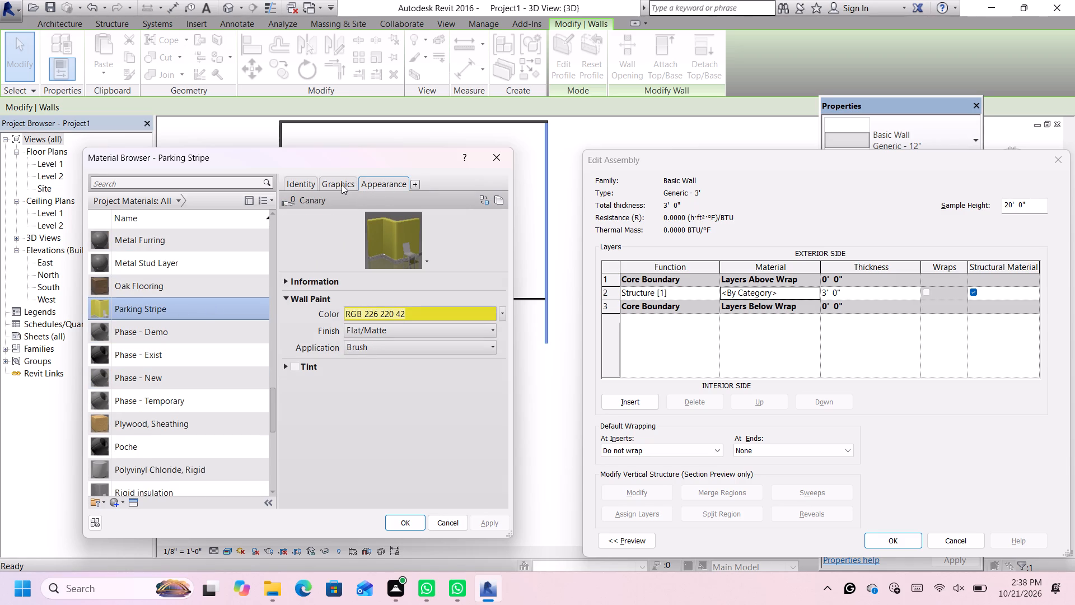
click(342, 184)
click(363, 179)
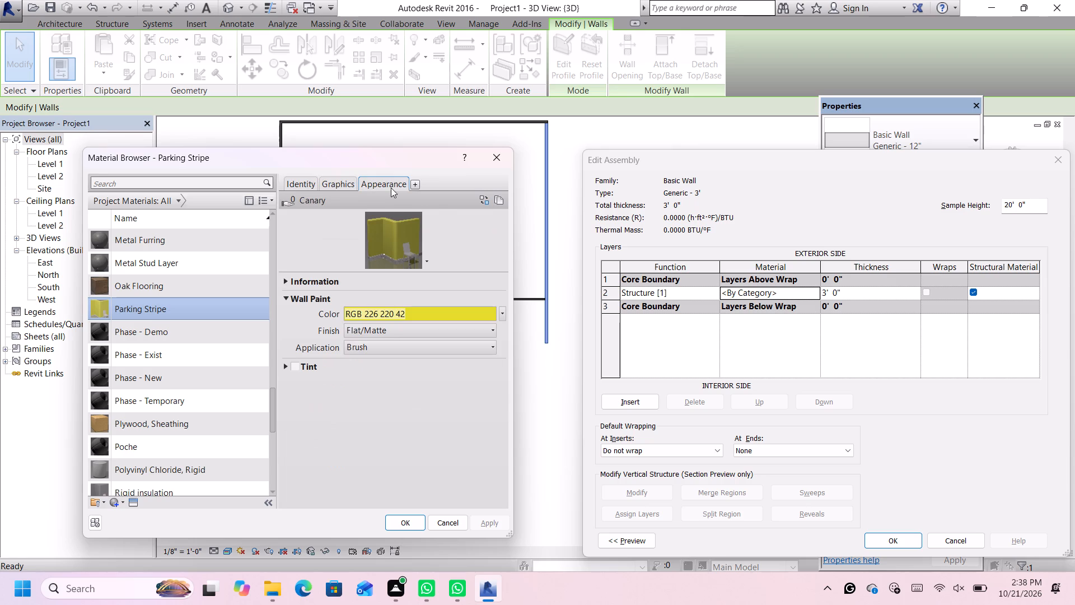
click(503, 314)
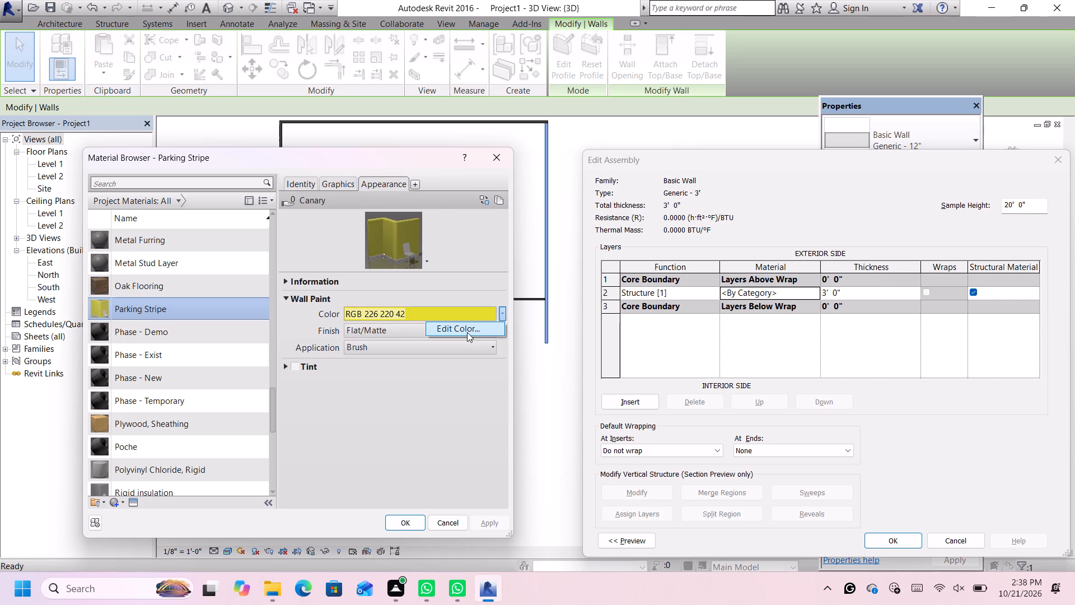
click(467, 332)
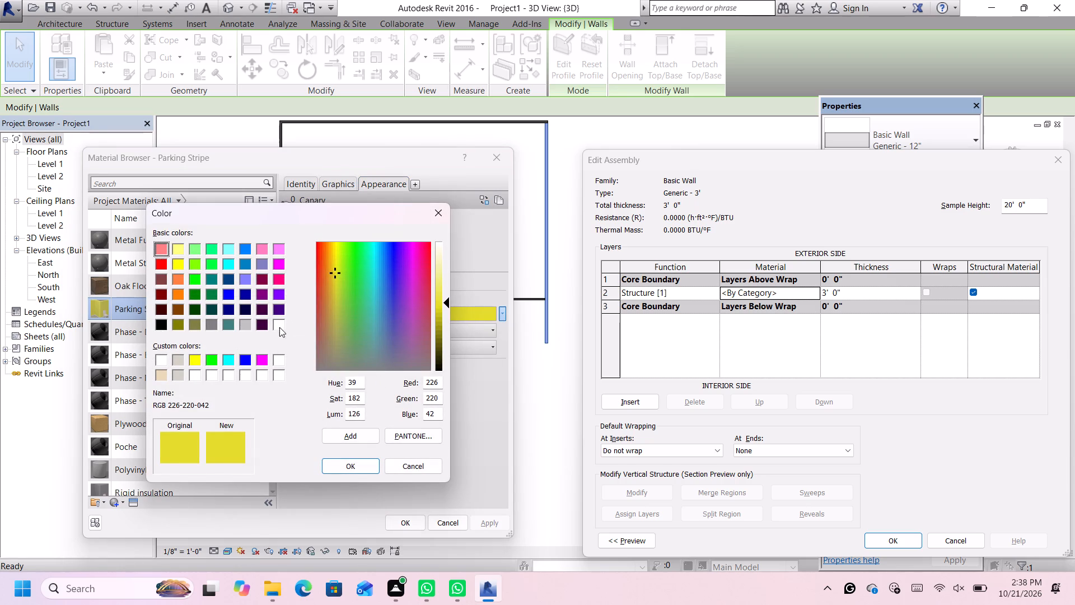
click(279, 327)
click(354, 465)
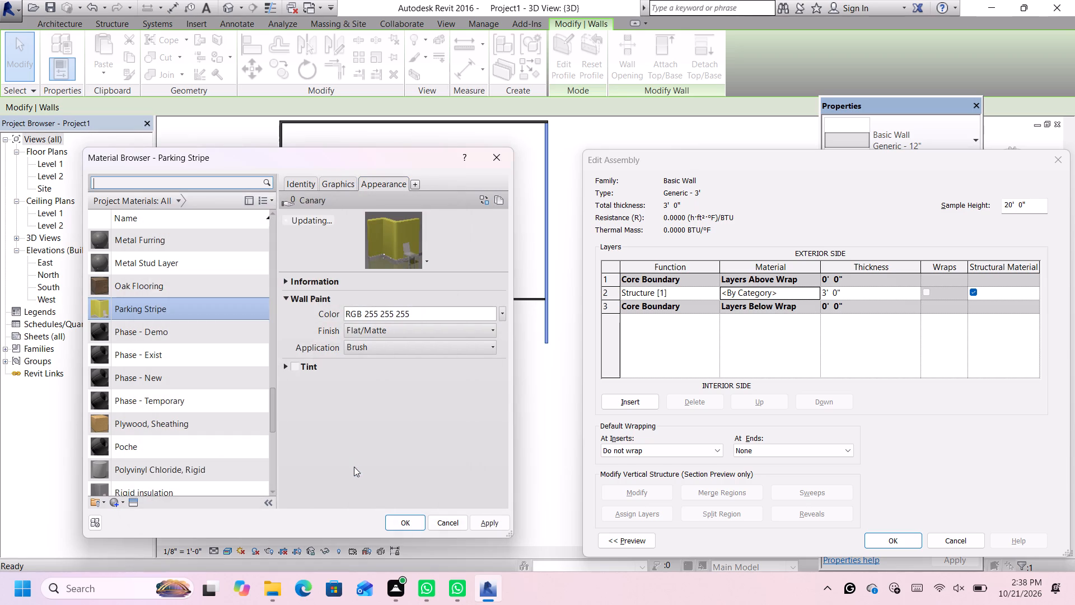
click(406, 524)
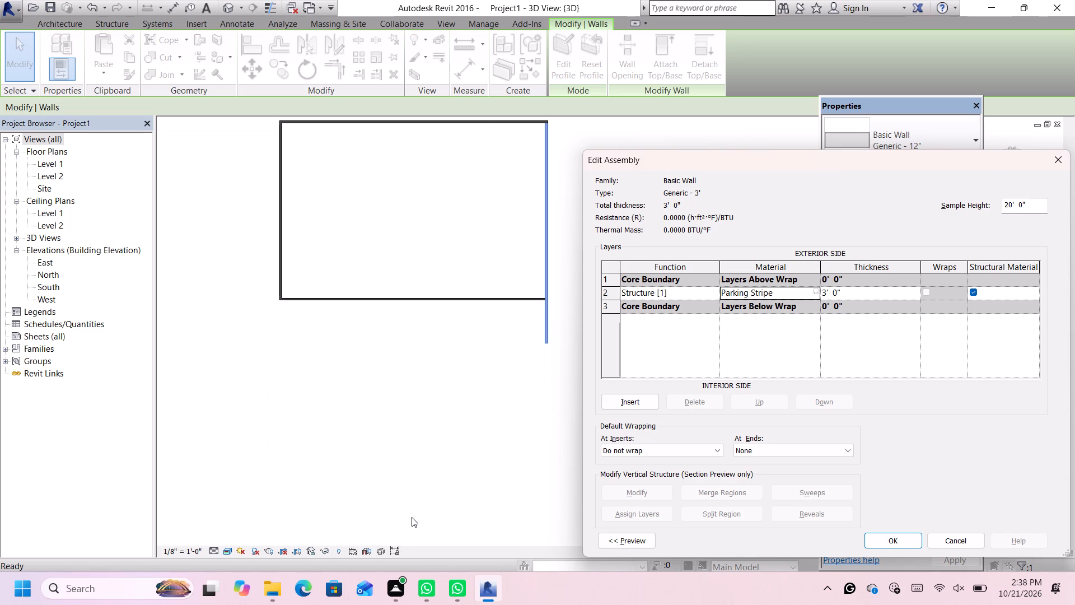
click(885, 539)
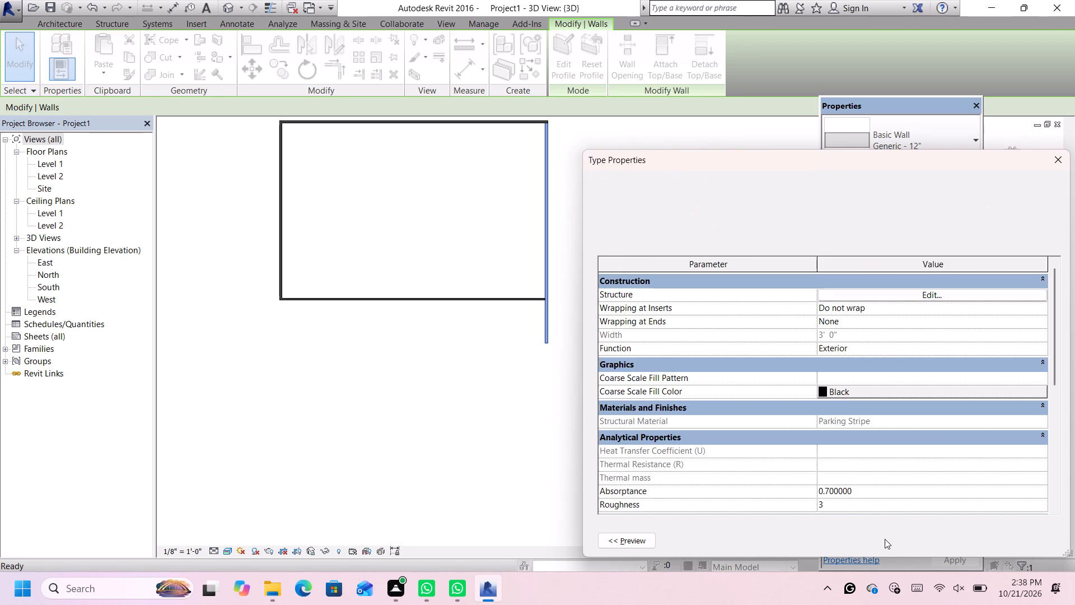
click(885, 539)
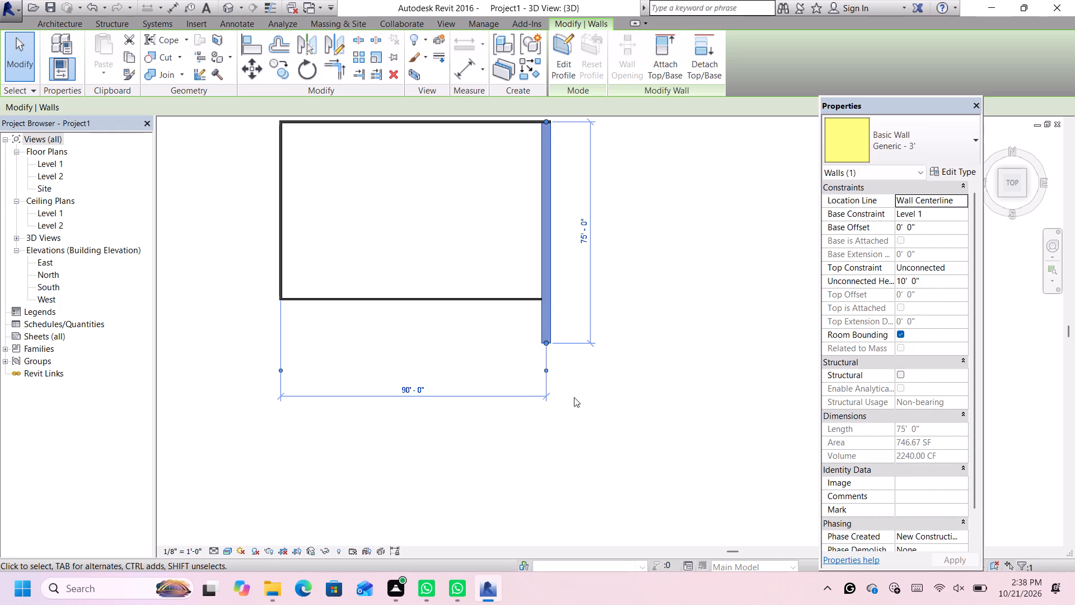
View the model from its top front-left corner to inspect the thickened east wall.
scroll(700, 282, down, 2)
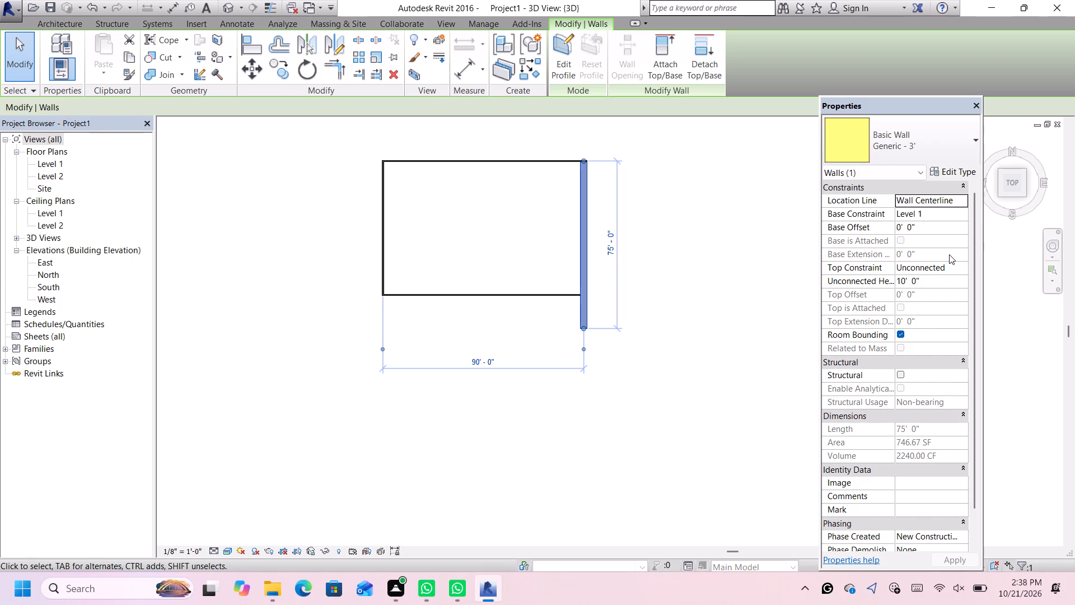
drag(1004, 198, 1011, 205)
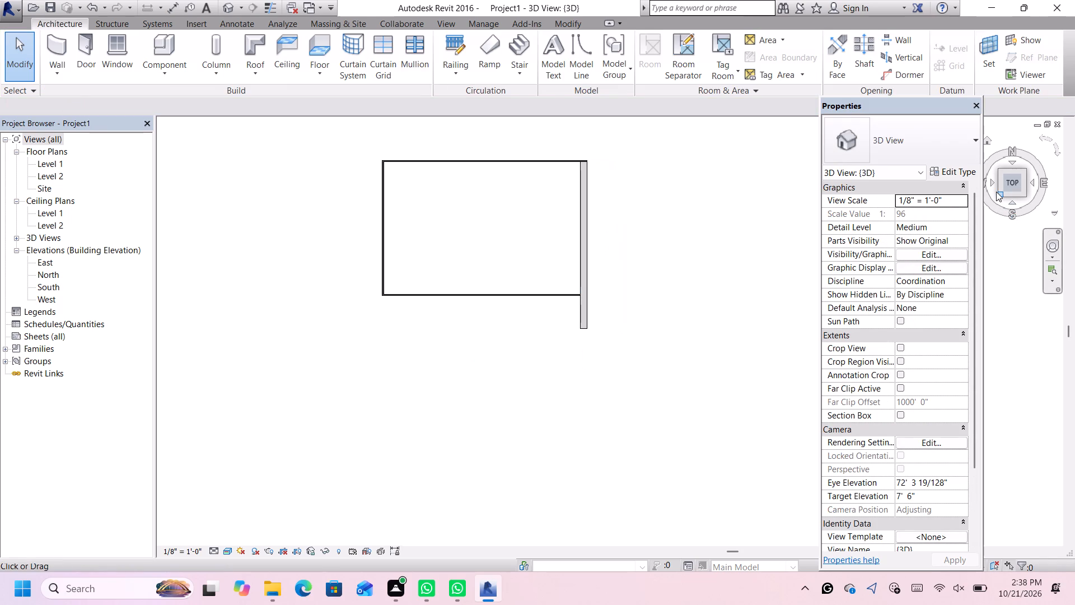
click(998, 194)
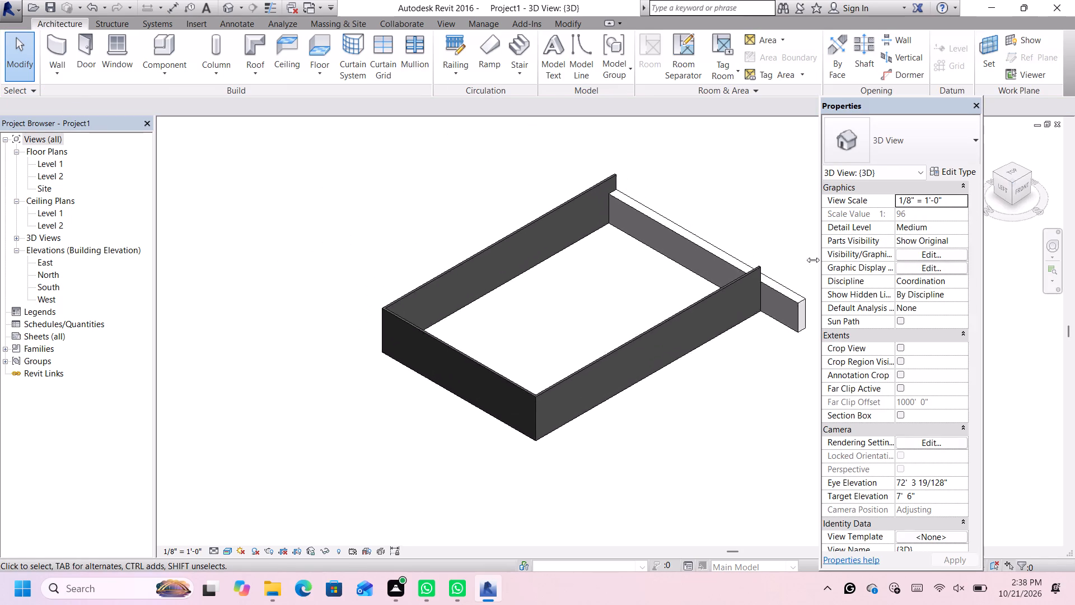
Set the unconnected height of the 75' Generic - 3' east wall to 15'.
scroll(803, 263, down, 1)
scroll(800, 267, up, 2)
click(796, 302)
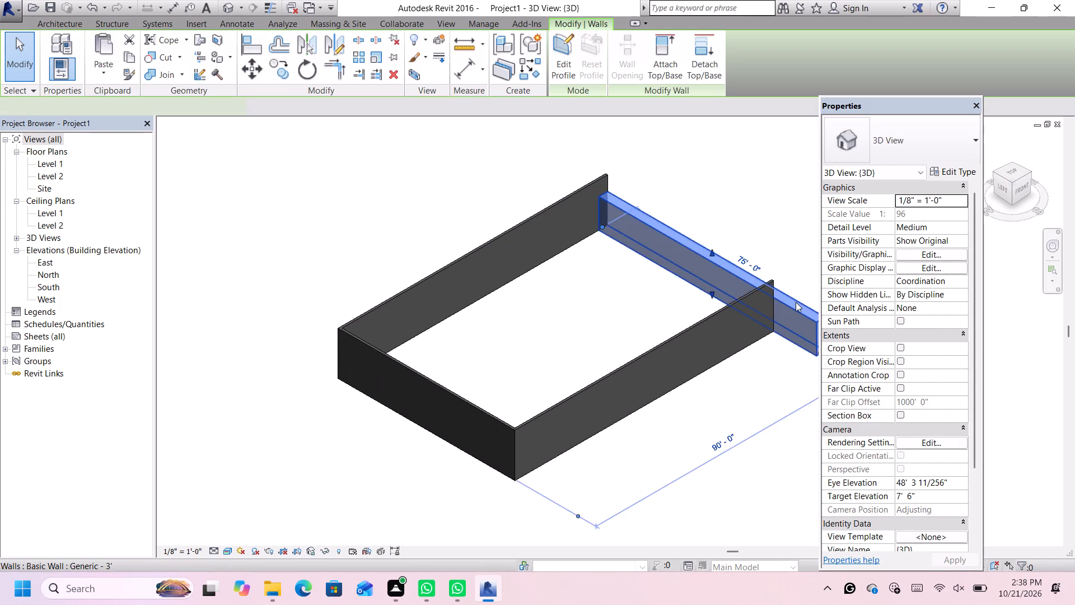
scroll(796, 302, down, 5)
scroll(905, 292, up, 4)
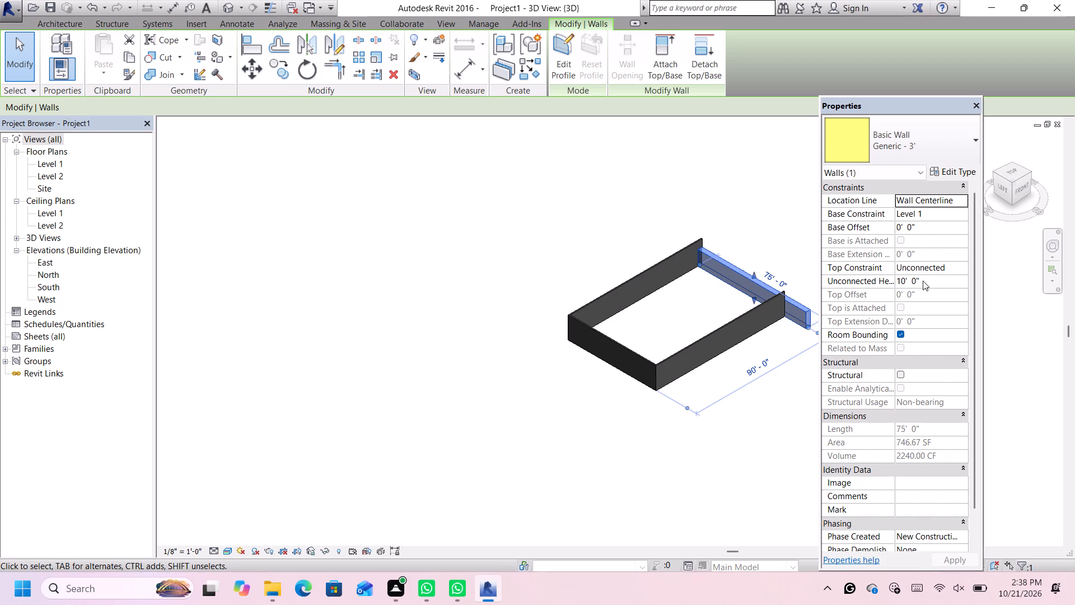
scroll(923, 282, up, 1)
scroll(737, 303, up, 3)
middle_drag(787, 269, 655, 302)
click(904, 280)
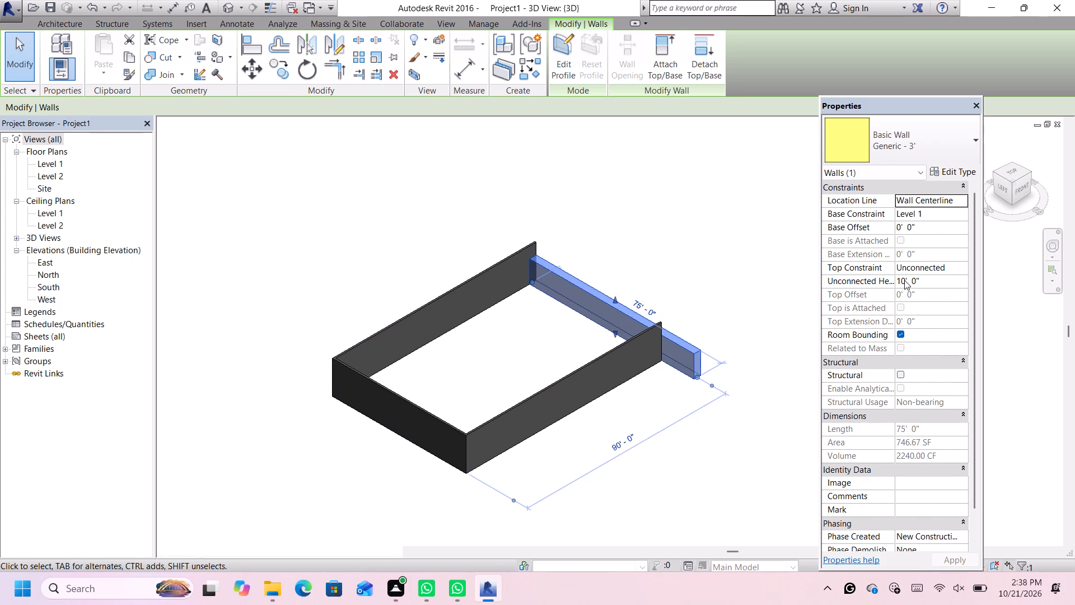
click(904, 281)
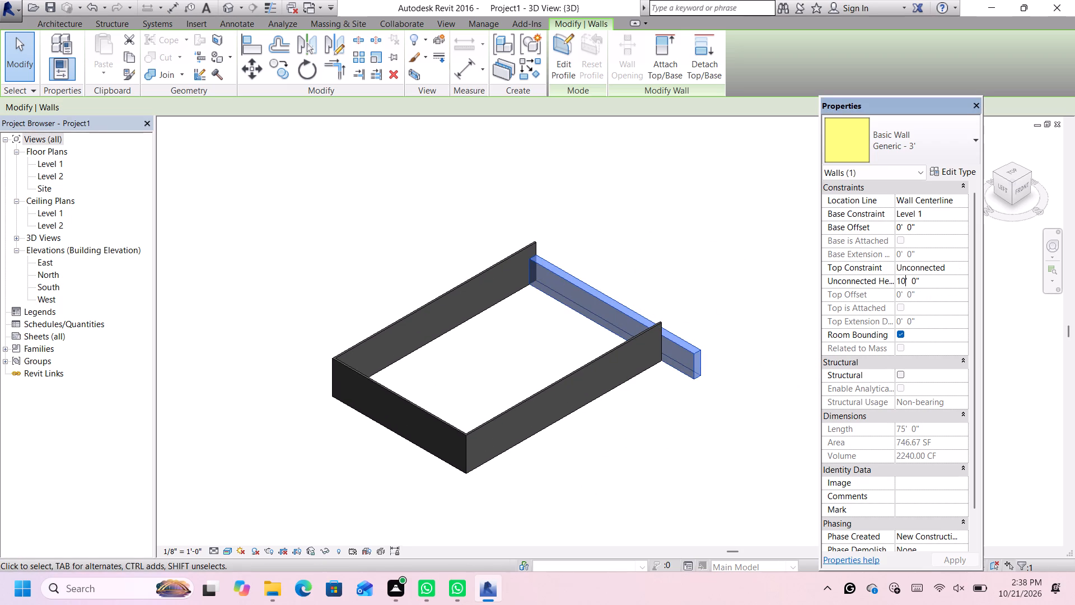
key(BackSpace)
key(5)
key(Return)
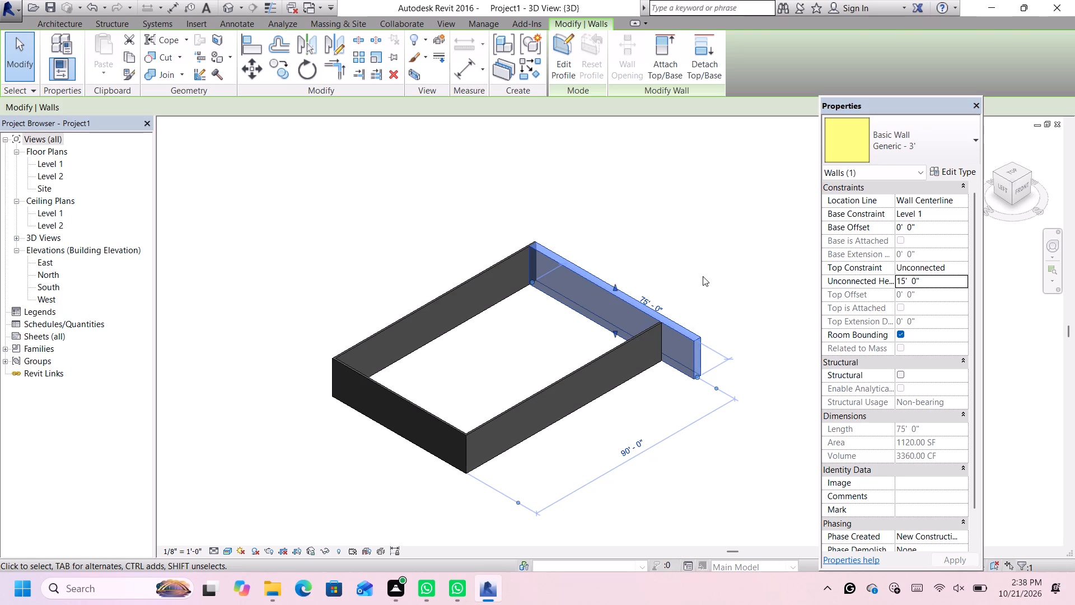
click(703, 276)
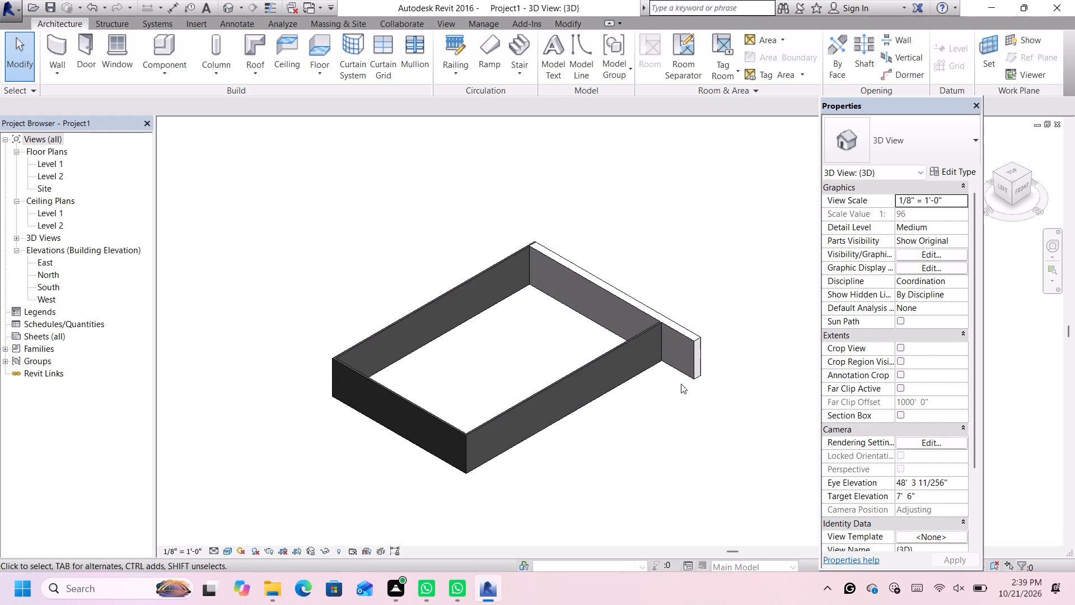
From the front view, set the unconnected height of the 90' front (south) wall to 20'.
click(1023, 185)
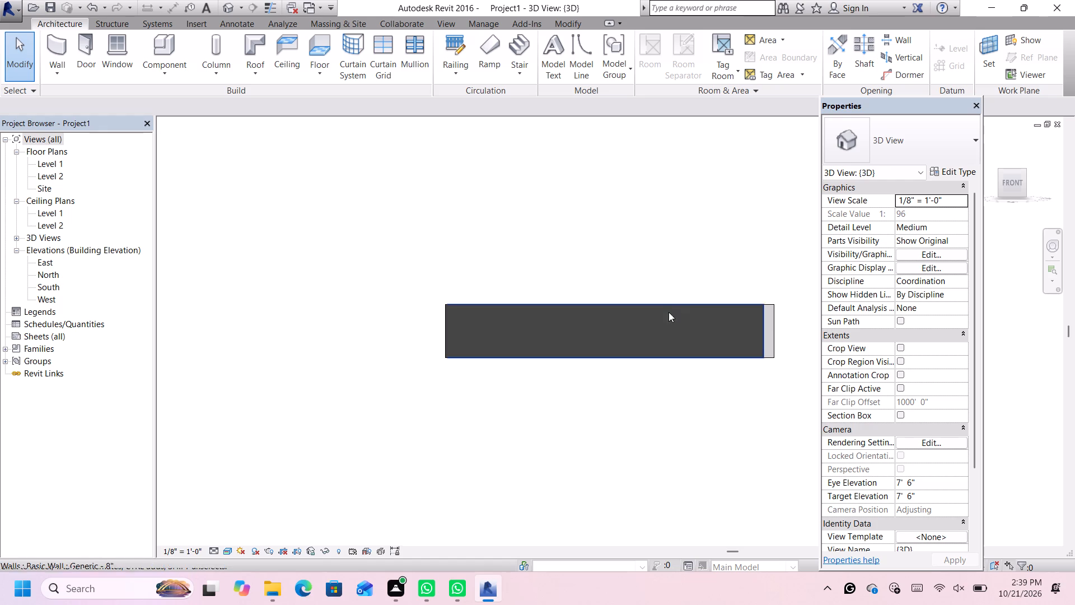
scroll(666, 333, down, 2)
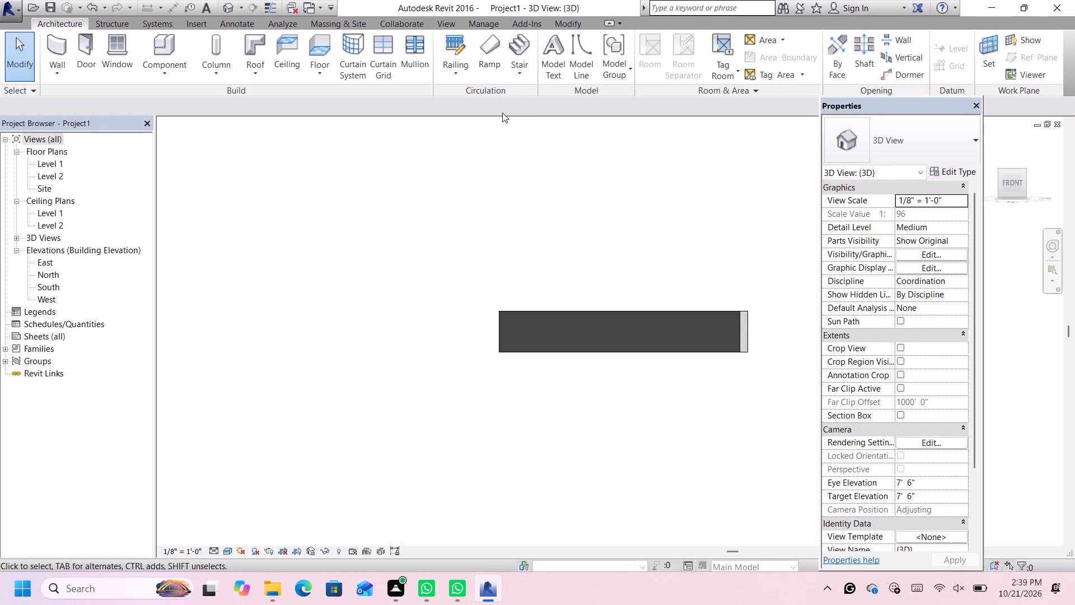
scroll(501, 113, down, 2)
scroll(806, 260, down, 1)
scroll(806, 275, up, 5)
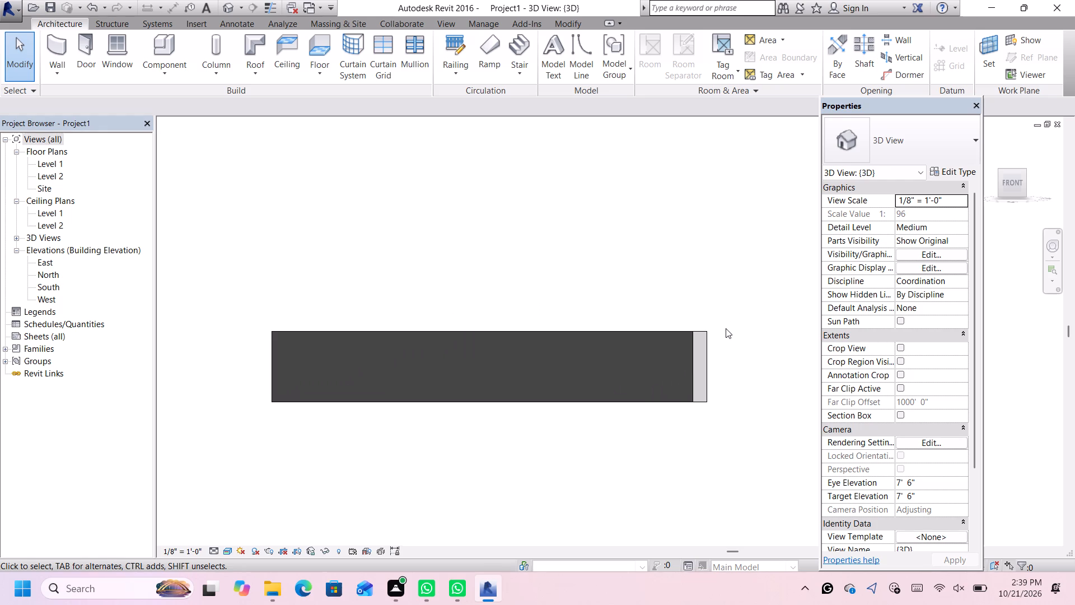
click(593, 333)
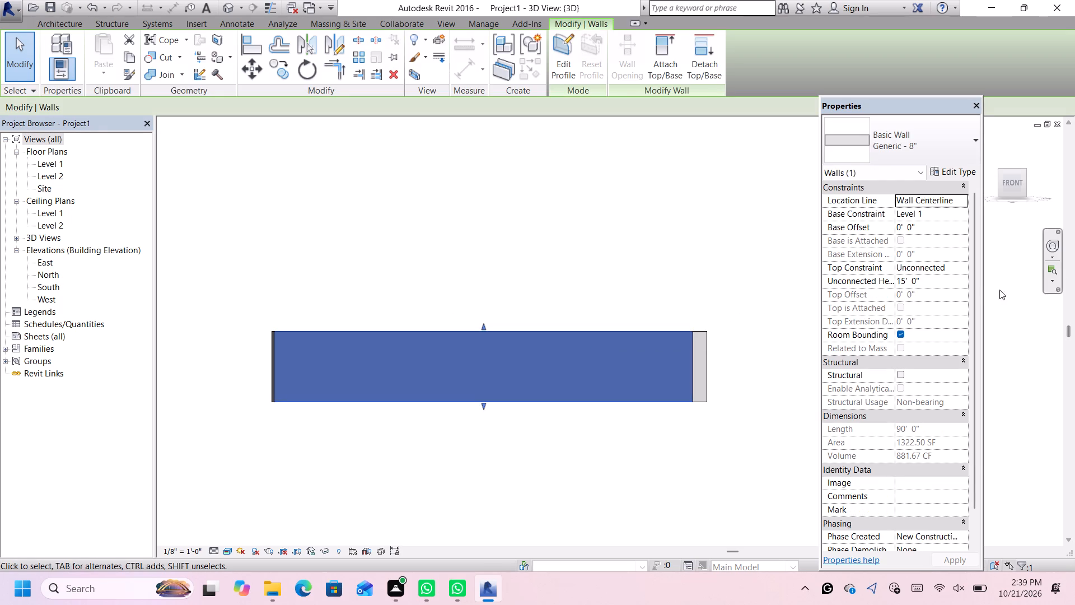
click(957, 281)
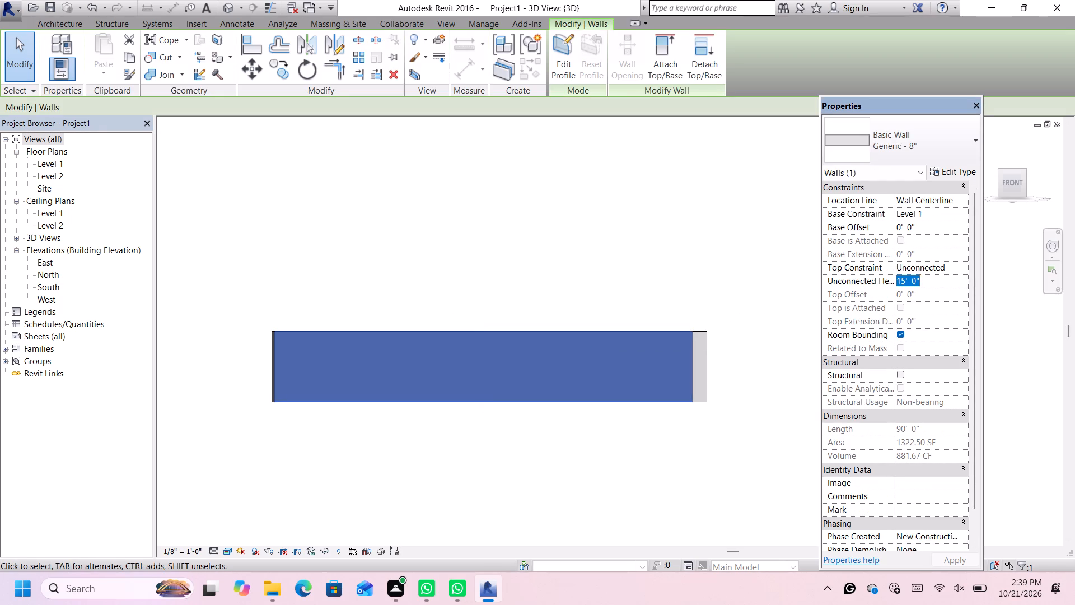
key(BackSpace)
text(20')
key(Return)
key(Return)
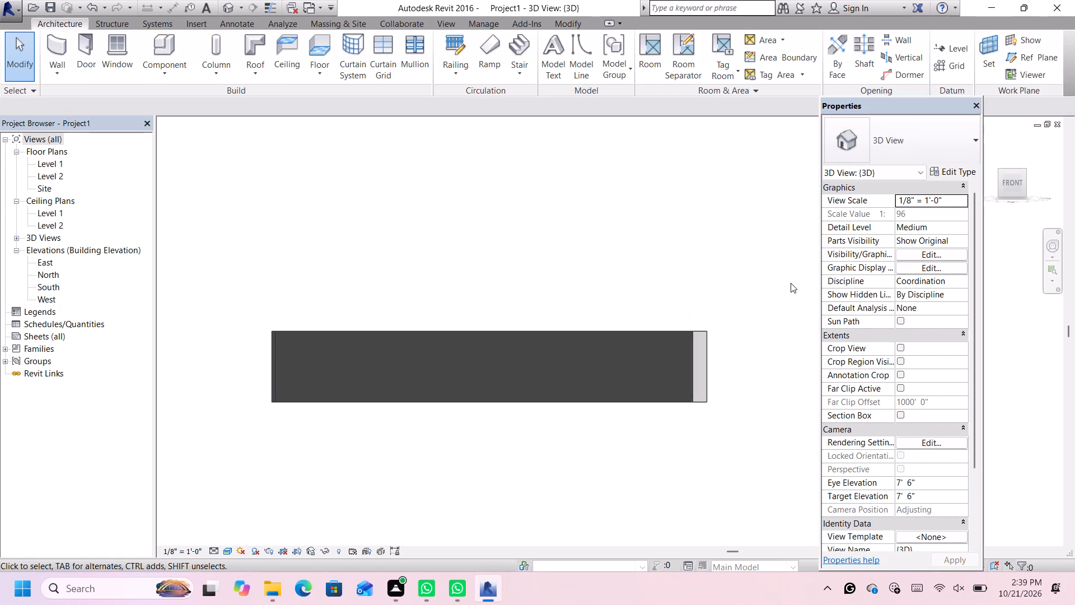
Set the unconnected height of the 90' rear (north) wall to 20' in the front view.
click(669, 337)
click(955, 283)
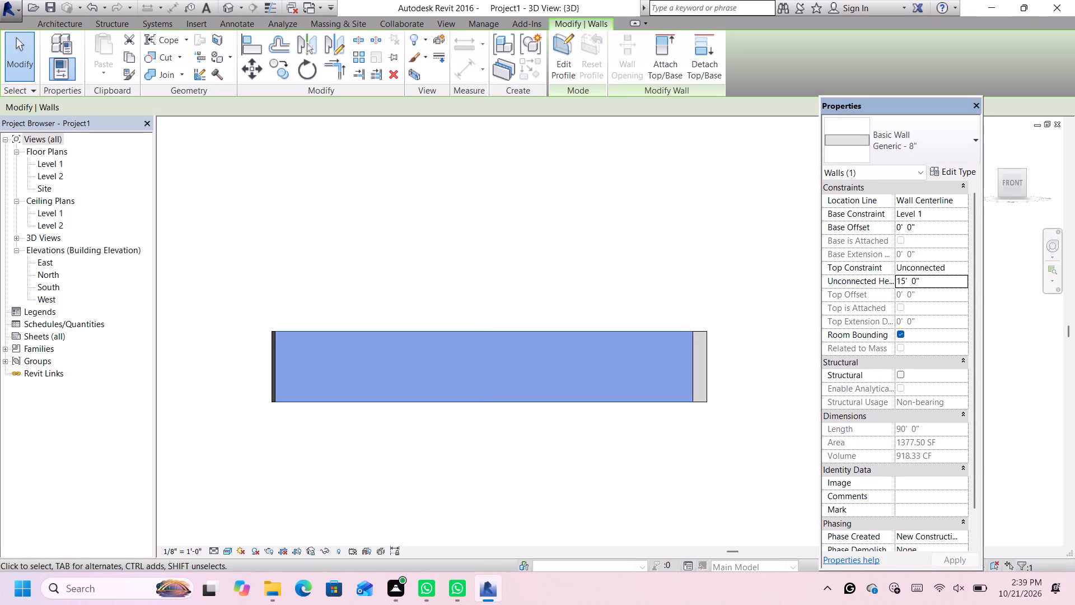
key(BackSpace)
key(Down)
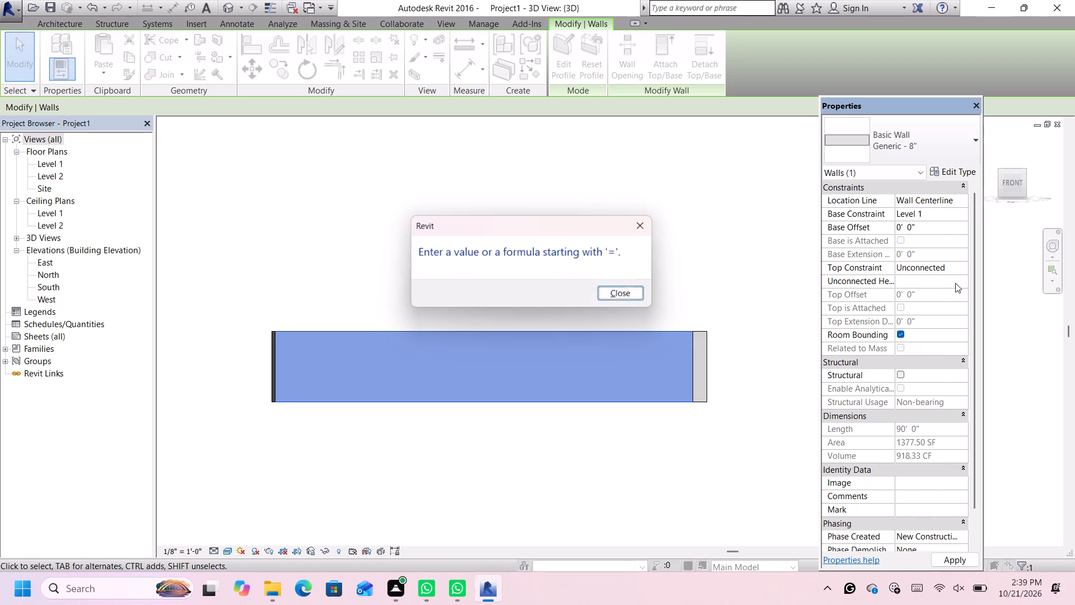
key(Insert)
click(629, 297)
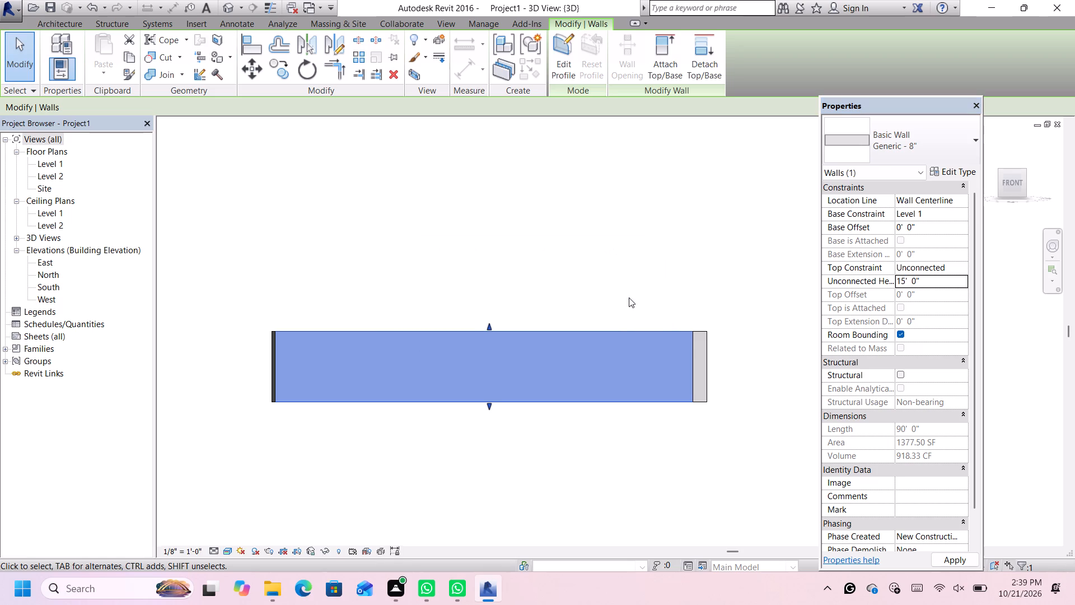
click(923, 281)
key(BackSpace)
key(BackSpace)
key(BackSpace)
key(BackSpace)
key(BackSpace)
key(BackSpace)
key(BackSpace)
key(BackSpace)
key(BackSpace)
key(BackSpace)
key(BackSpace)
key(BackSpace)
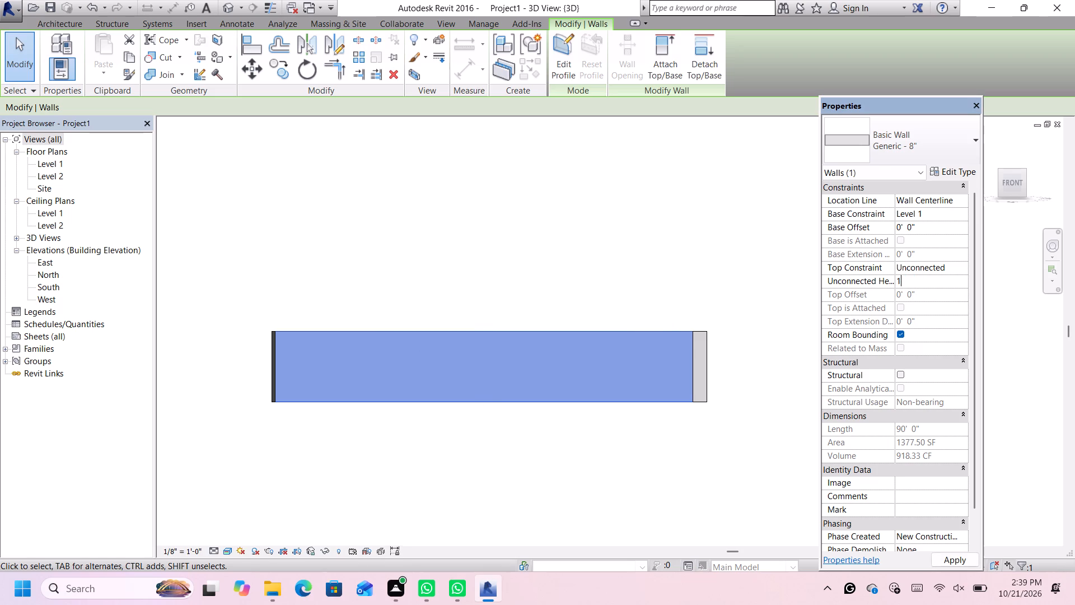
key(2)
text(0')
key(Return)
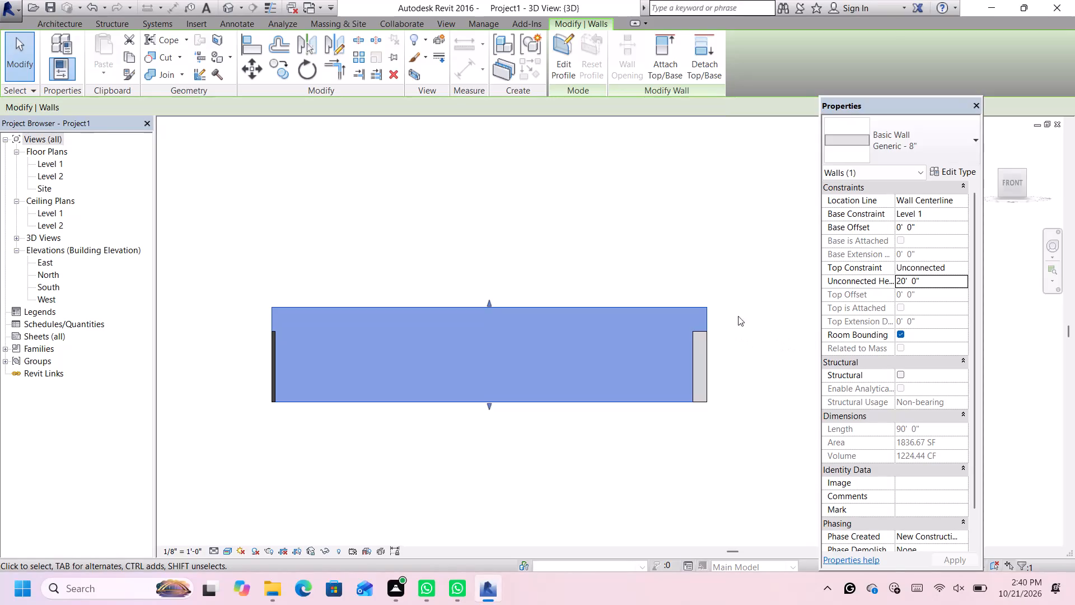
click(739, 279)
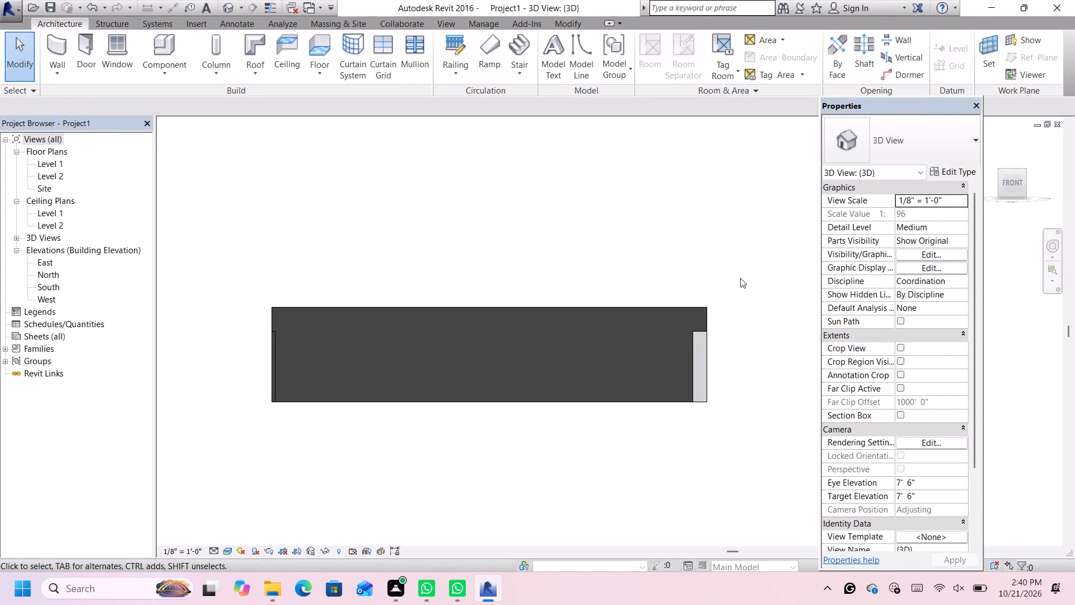
Inspect the model from its top front-left corner and undo the rear wall's height change and the front wall's removal.
scroll(740, 278, down, 3)
scroll(741, 275, up, 2)
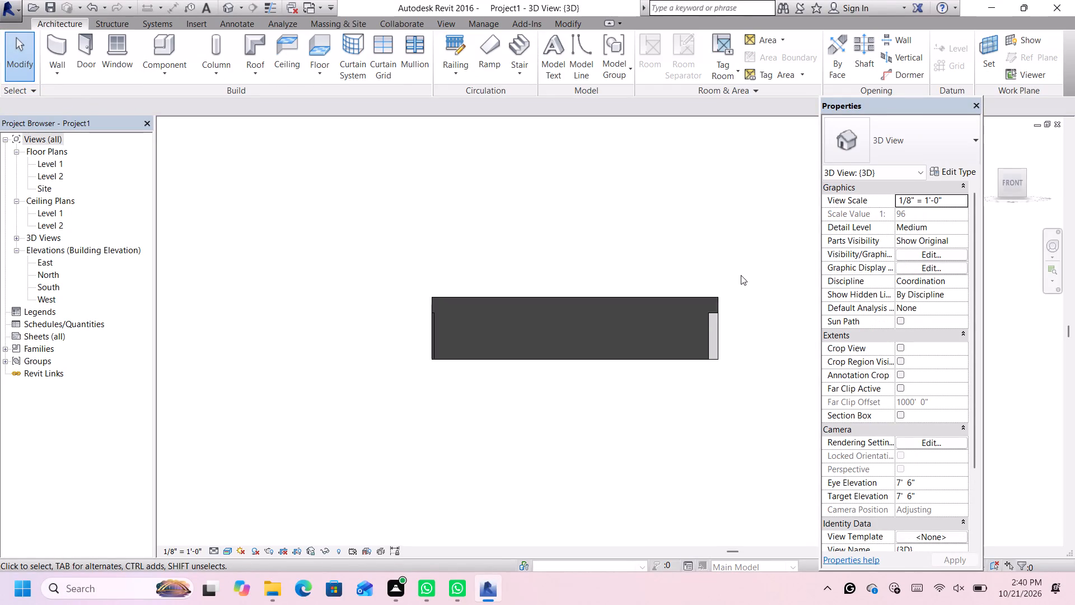
scroll(741, 275, up, 9)
middle_click(740, 275)
scroll(739, 276, down, 12)
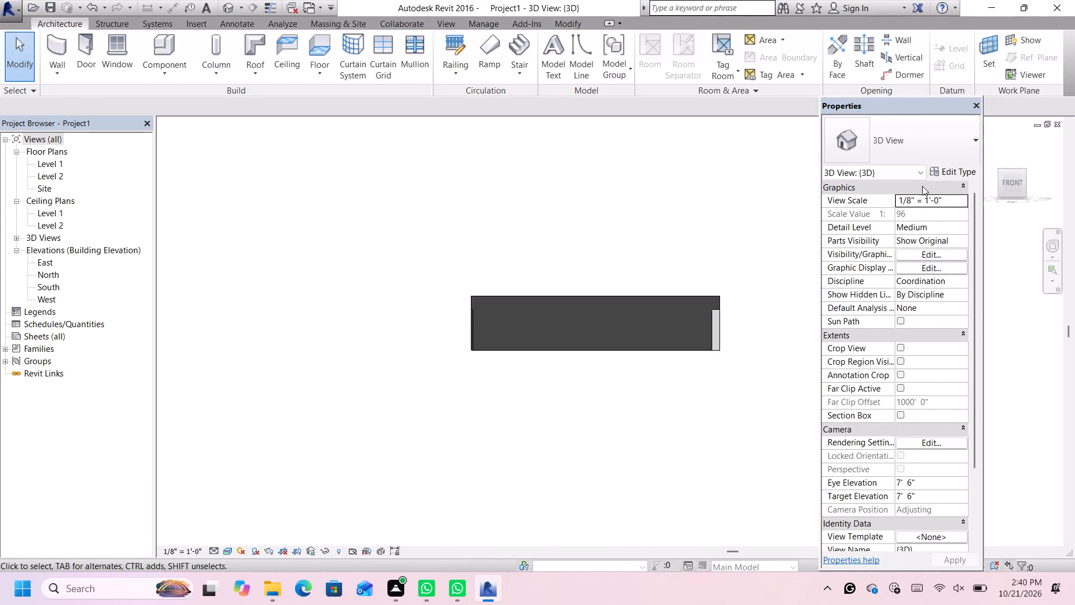
click(1001, 170)
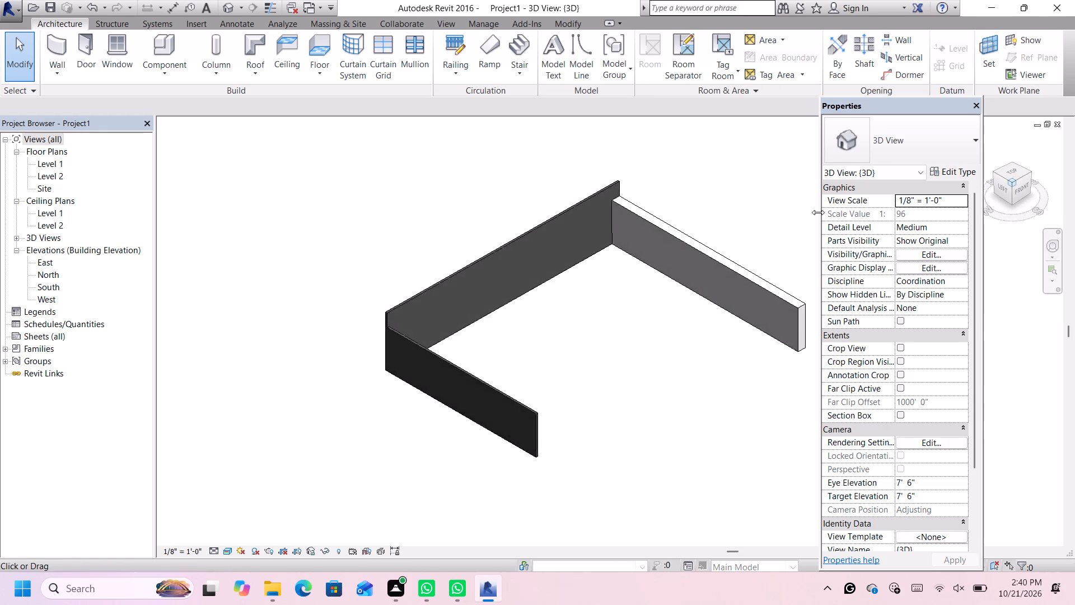
scroll(747, 229, down, 5)
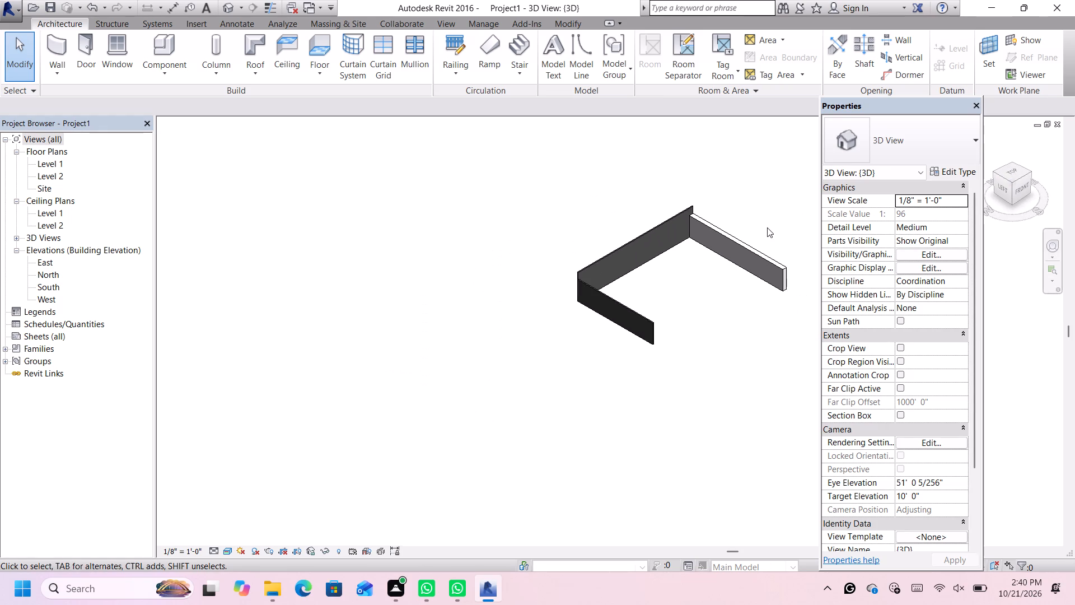
scroll(712, 230, up, 1)
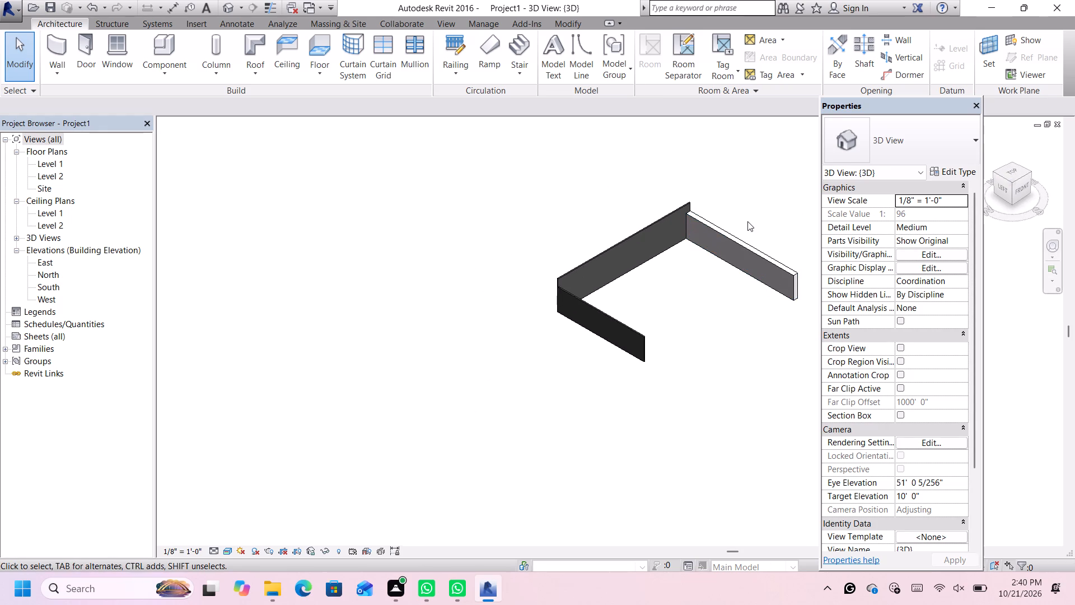
key(ctrl+z)
key(ctrl+z)
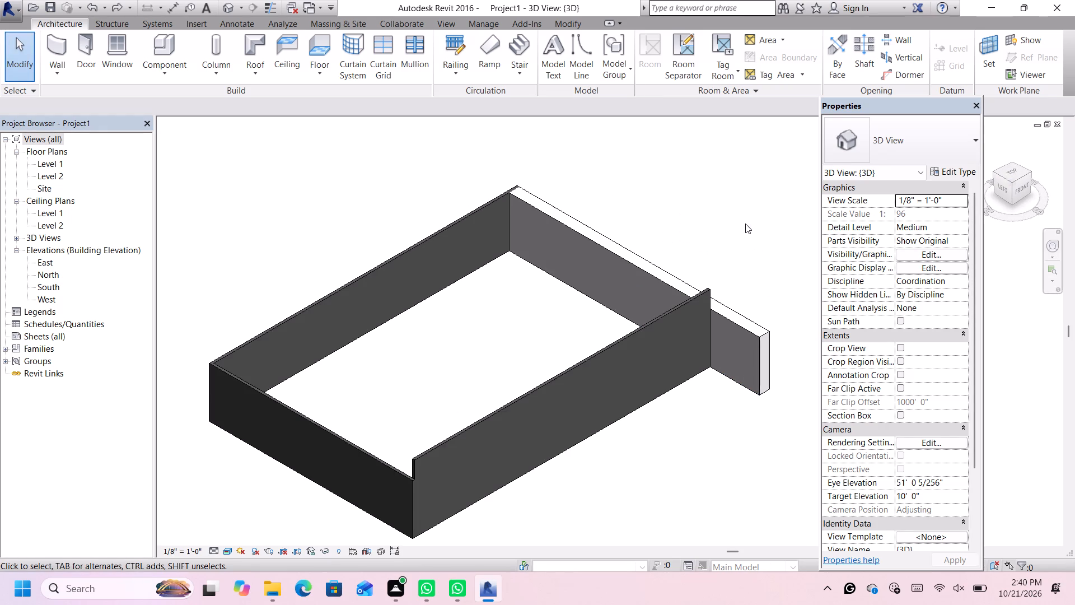
Examine the rear 90' wall's properties and compare the wall heights around the building in the isometric view.
click(457, 226)
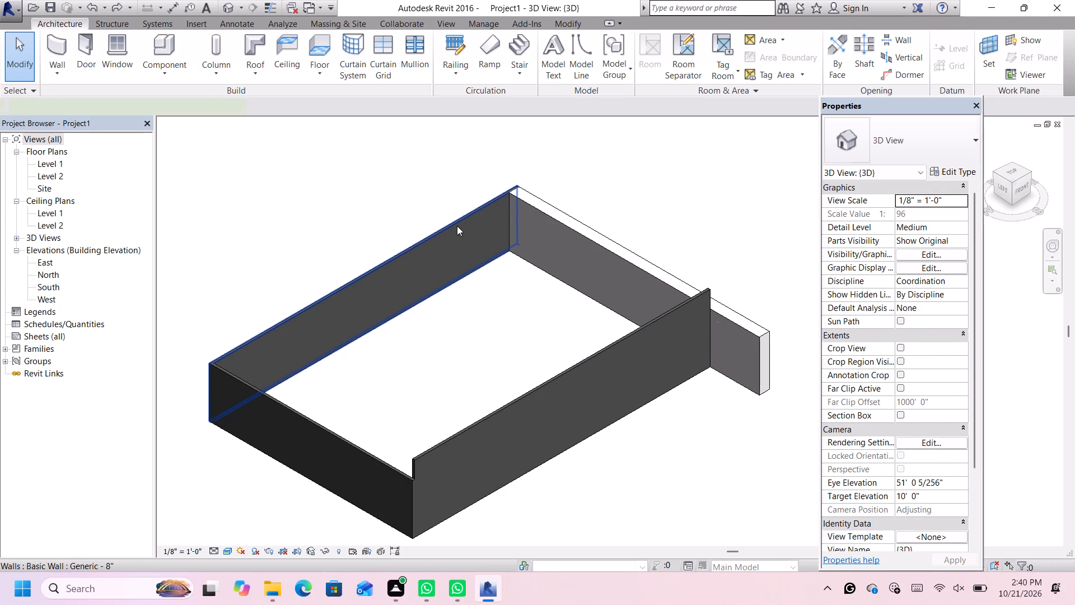
scroll(667, 249, down, 4)
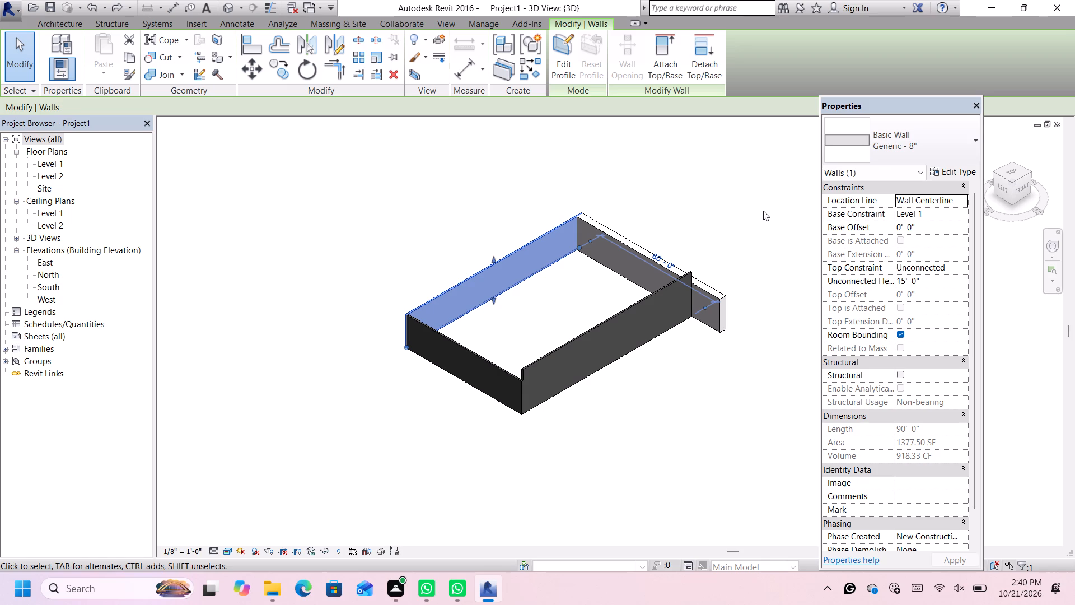
scroll(760, 266, down, 20)
scroll(760, 266, down, 2)
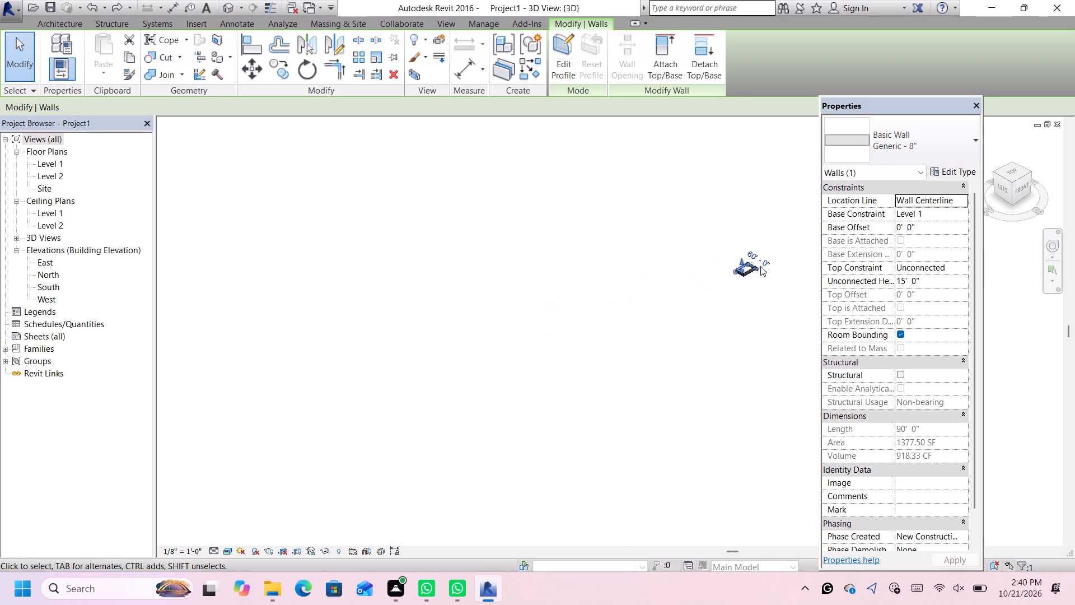
scroll(760, 266, down, 8)
scroll(760, 266, up, 19)
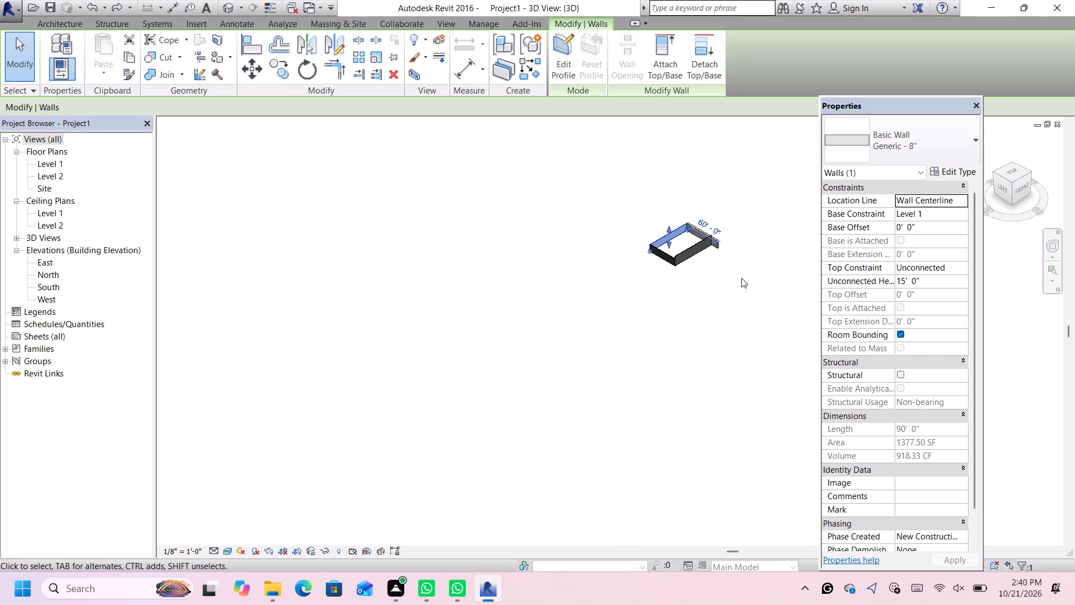
scroll(714, 263, up, 7)
scroll(721, 218, up, 2)
scroll(775, 134, up, 2)
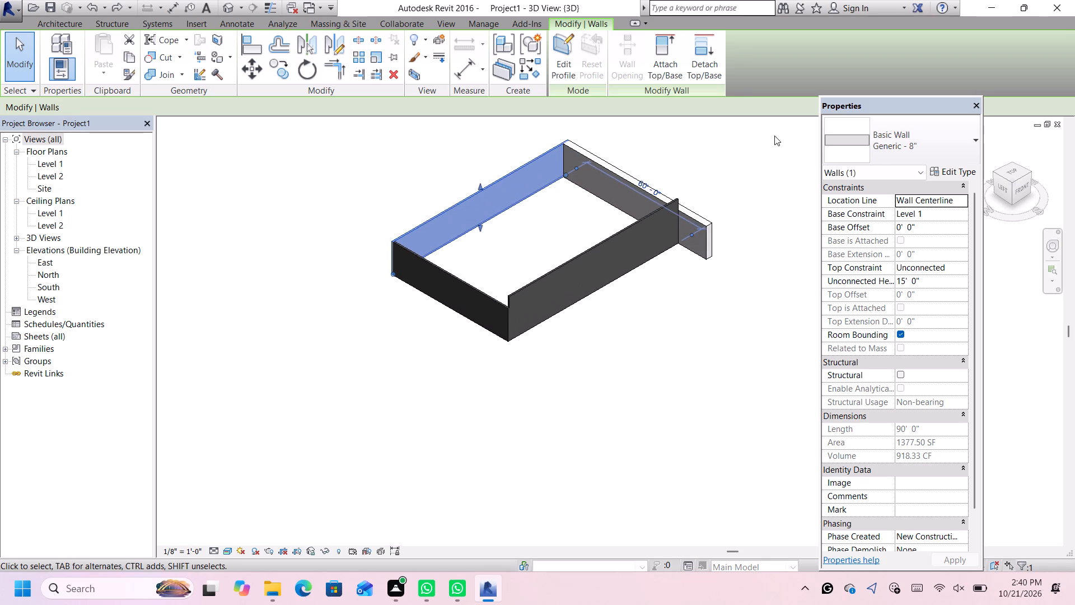
scroll(772, 150, up, 2)
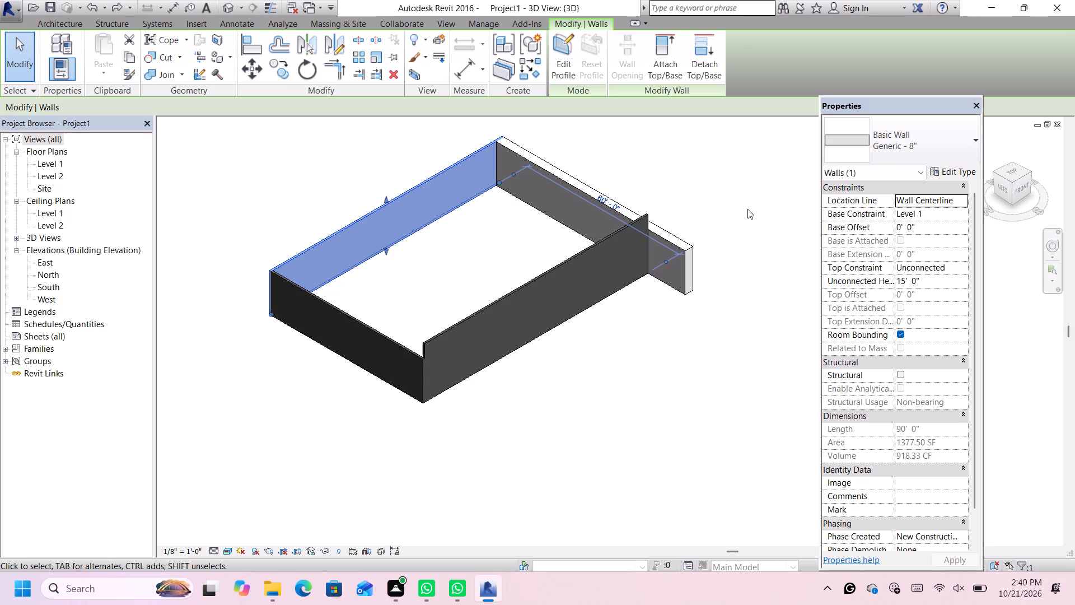
click(722, 314)
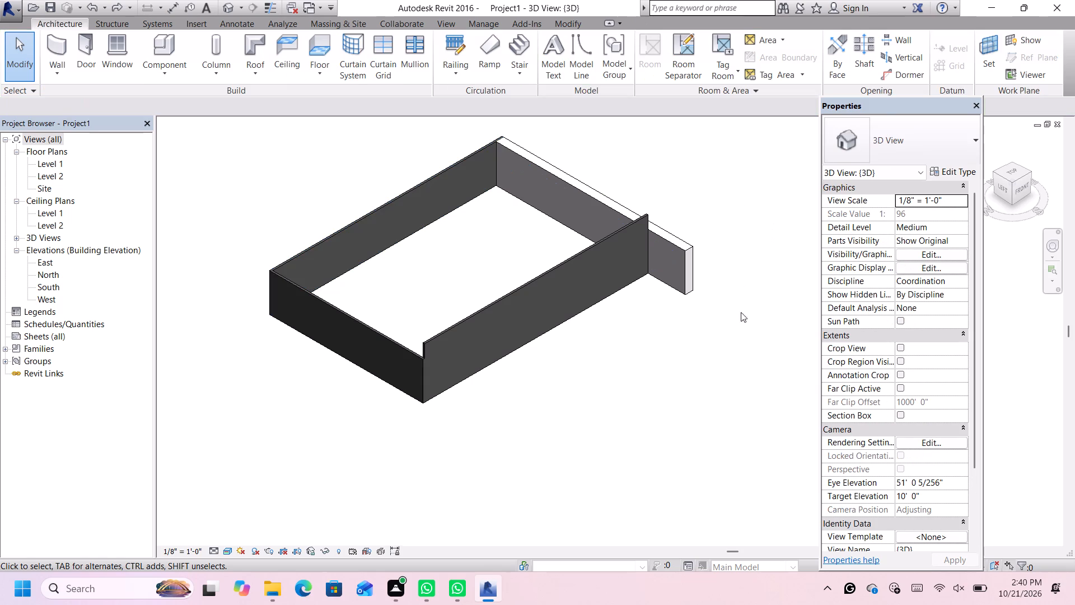
scroll(777, 280, down, 1)
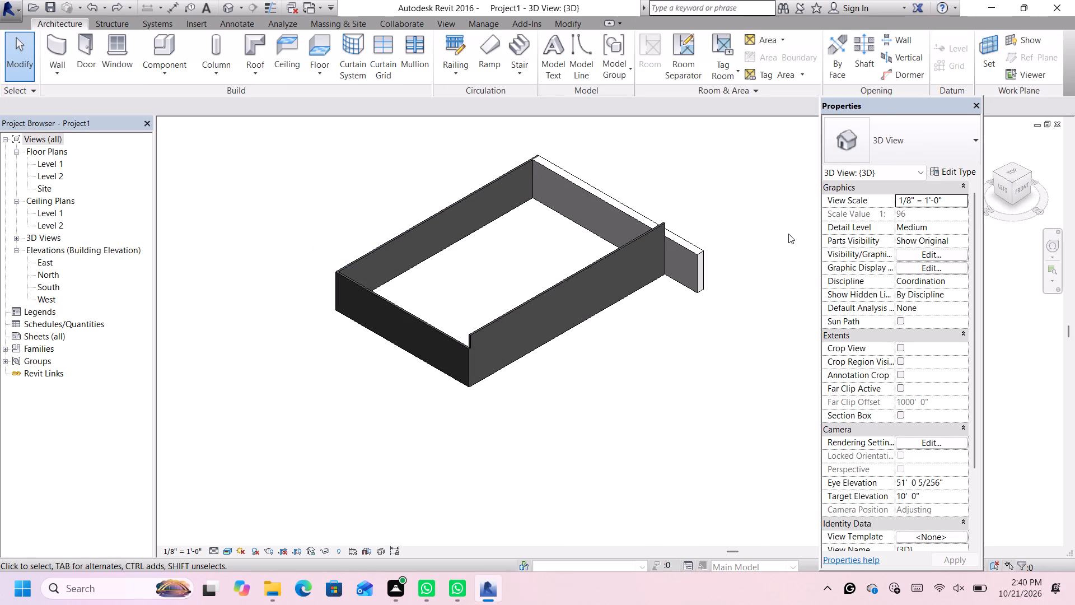
middle_click(788, 234)
Set the unconnected height of the 75' long, 3' thick east wall to 20'.
click(1013, 184)
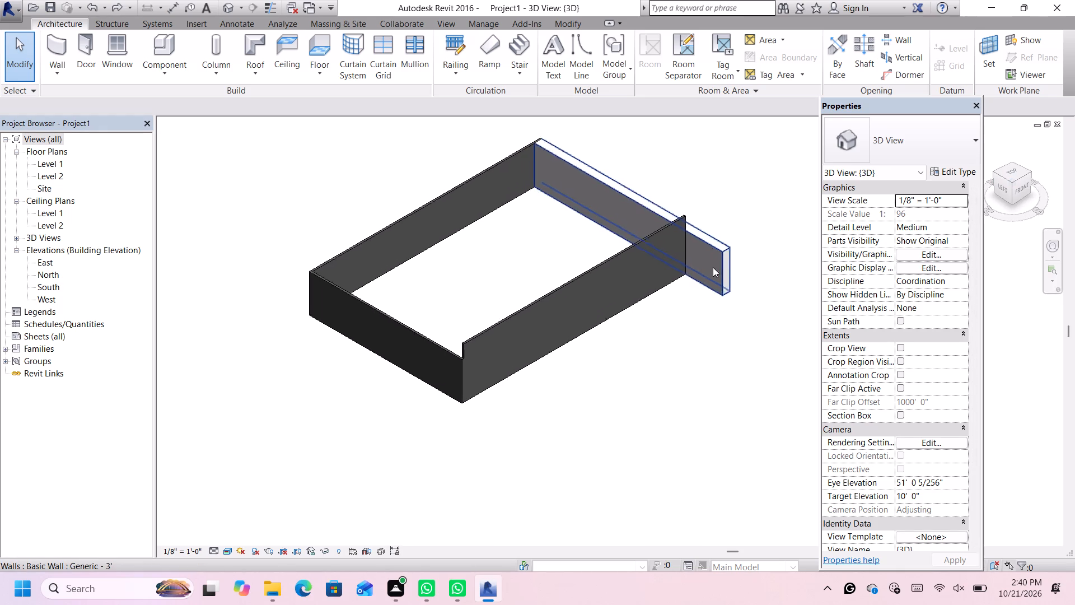
scroll(756, 232, down, 1)
scroll(790, 338, up, 1)
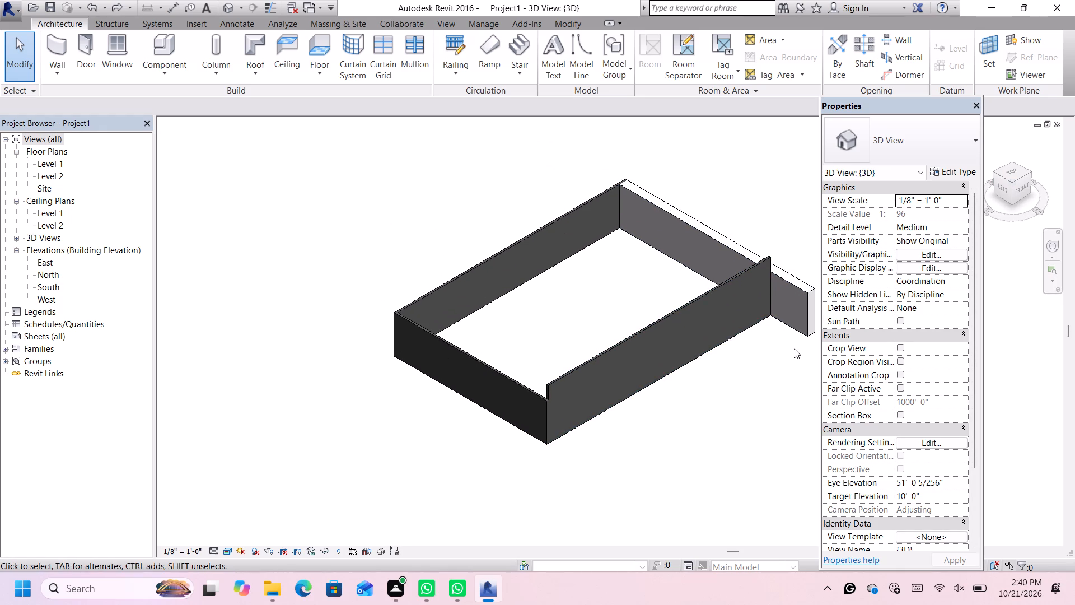
scroll(798, 349, down, 1)
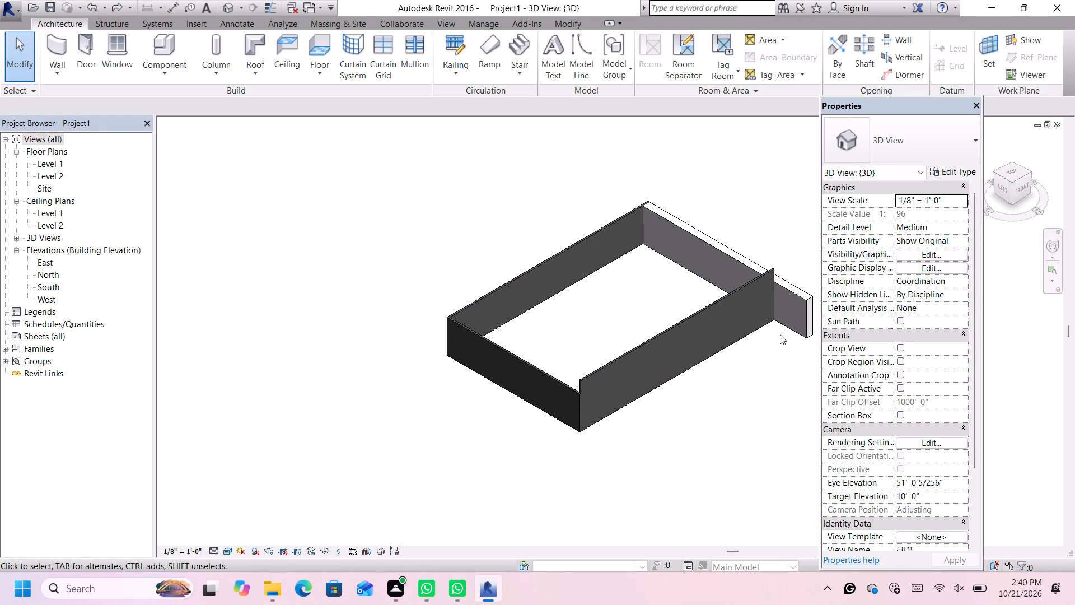
middle_click(768, 323)
click(795, 290)
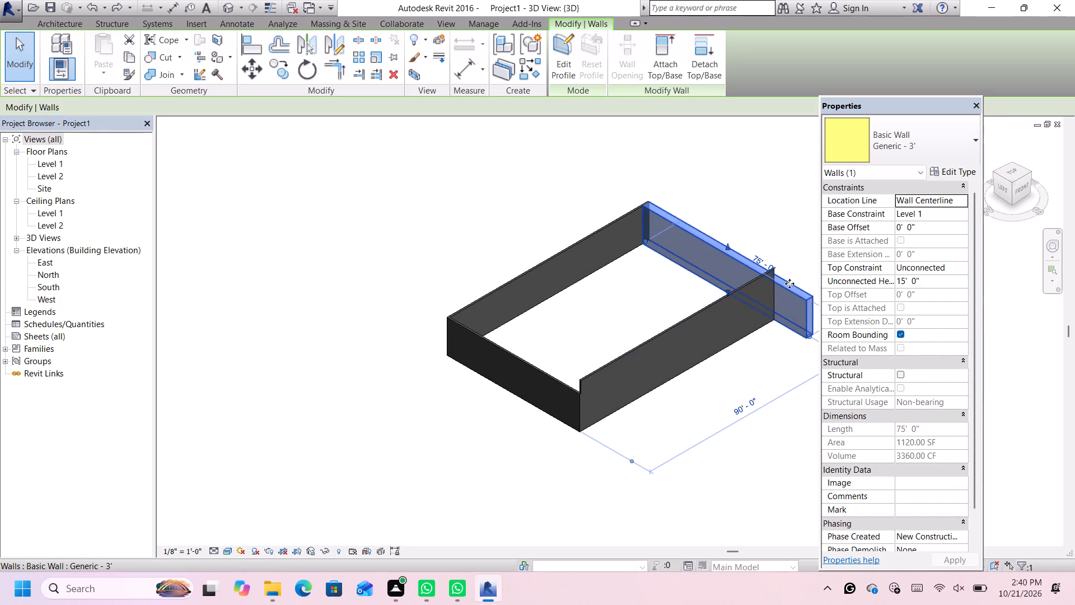
scroll(718, 320, down, 2)
scroll(758, 394, up, 3)
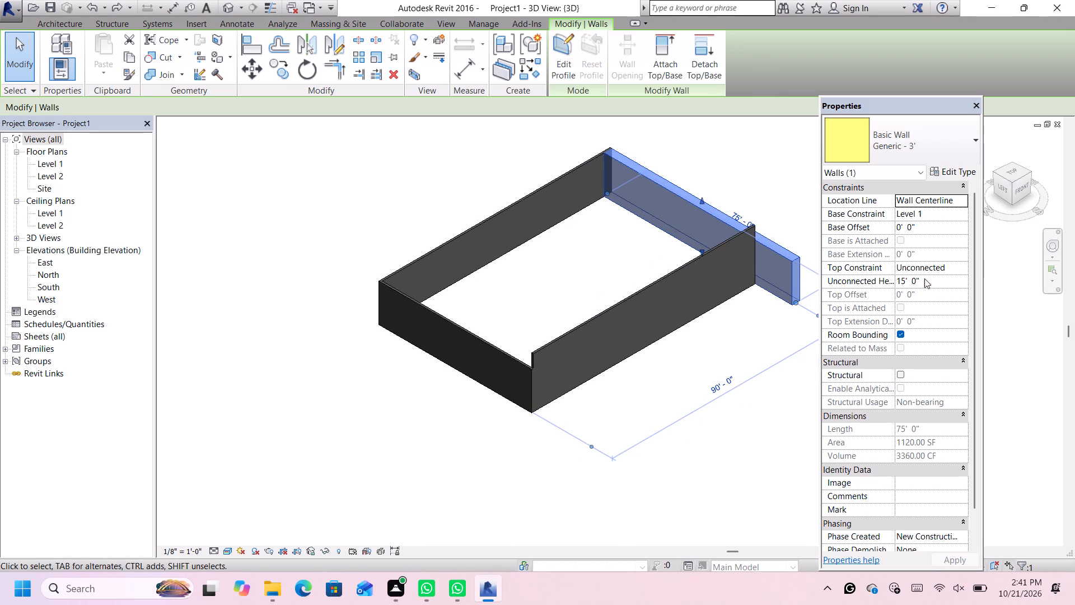
drag(923, 279, 889, 287)
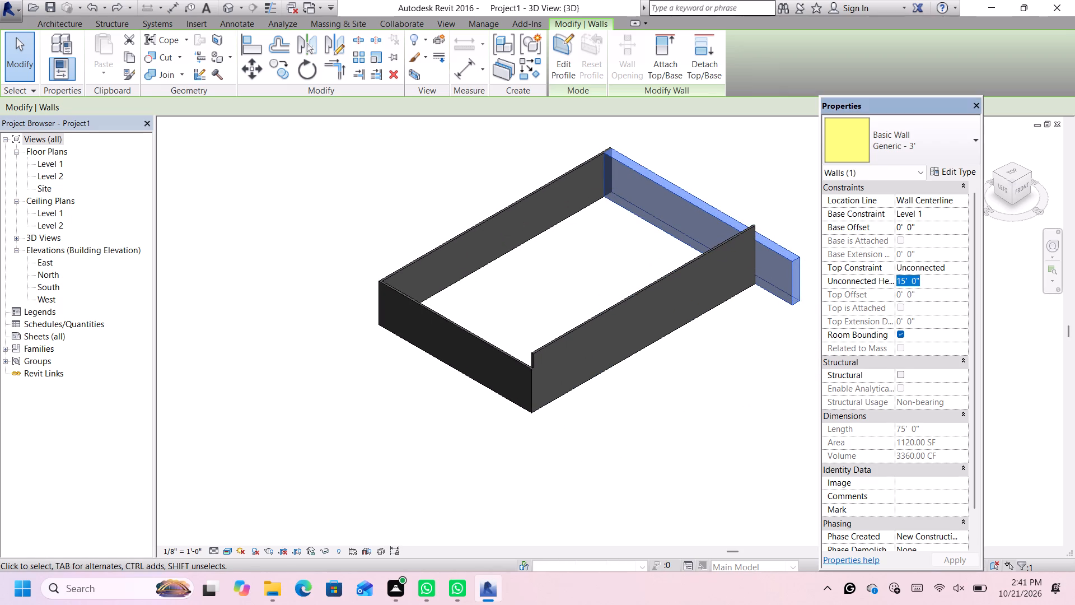
key(BackSpace)
key(3)
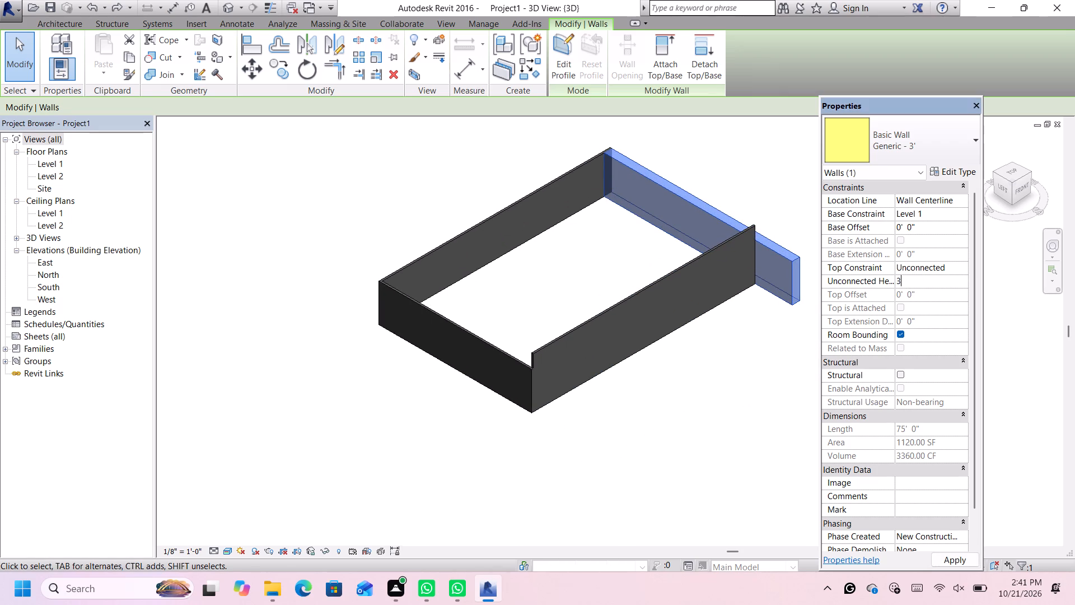
key(BackSpace)
key(2)
text(0')
key(Return)
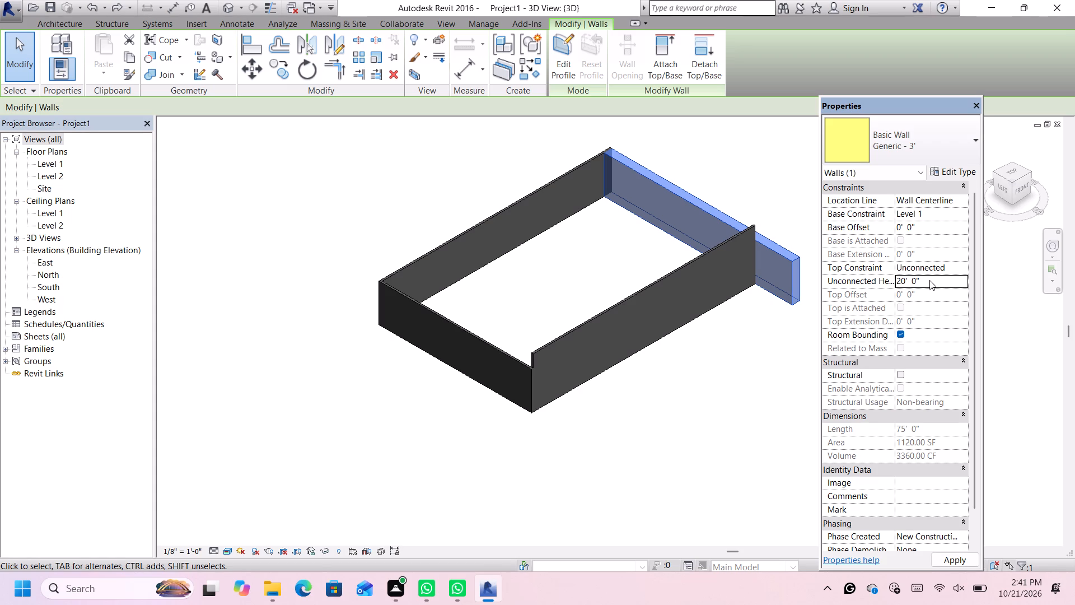
key(Return)
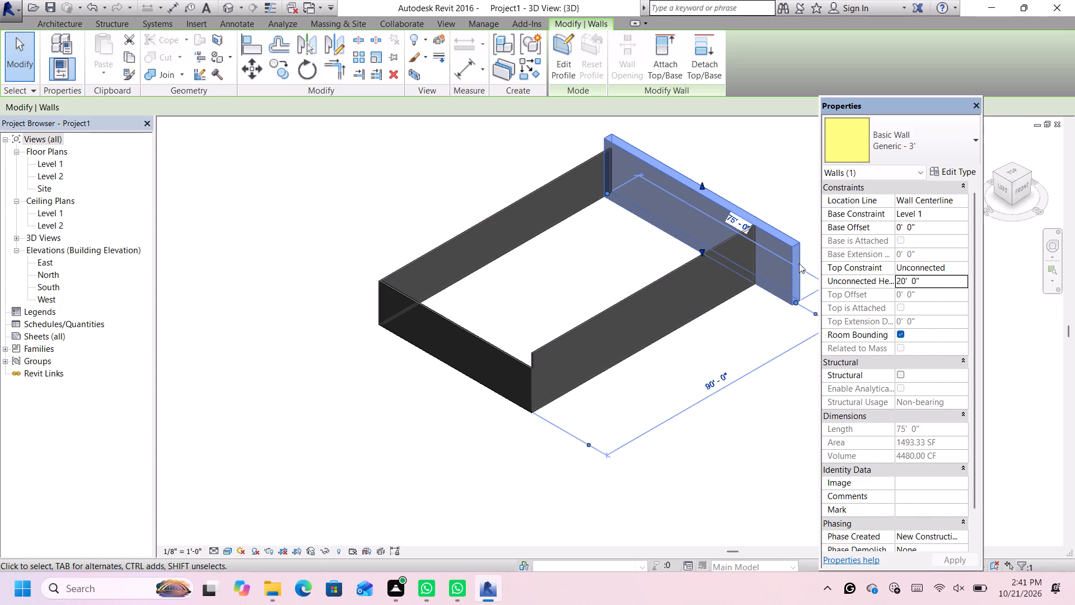
click(762, 423)
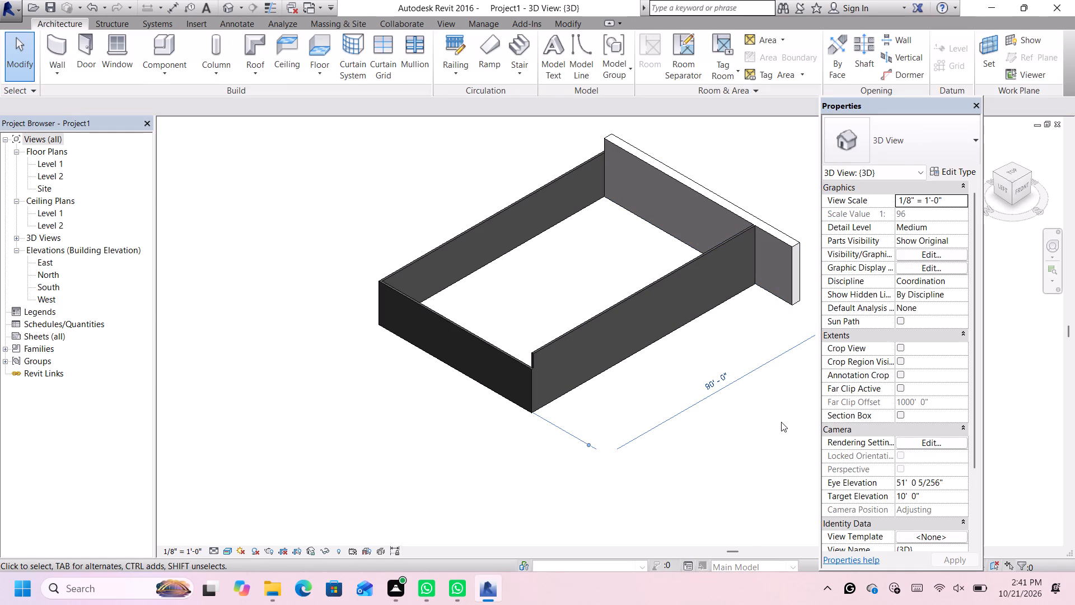
Set the unconnected height of the 90' rear (north) wall to 20'.
scroll(780, 391, down, 4)
scroll(721, 290, up, 1)
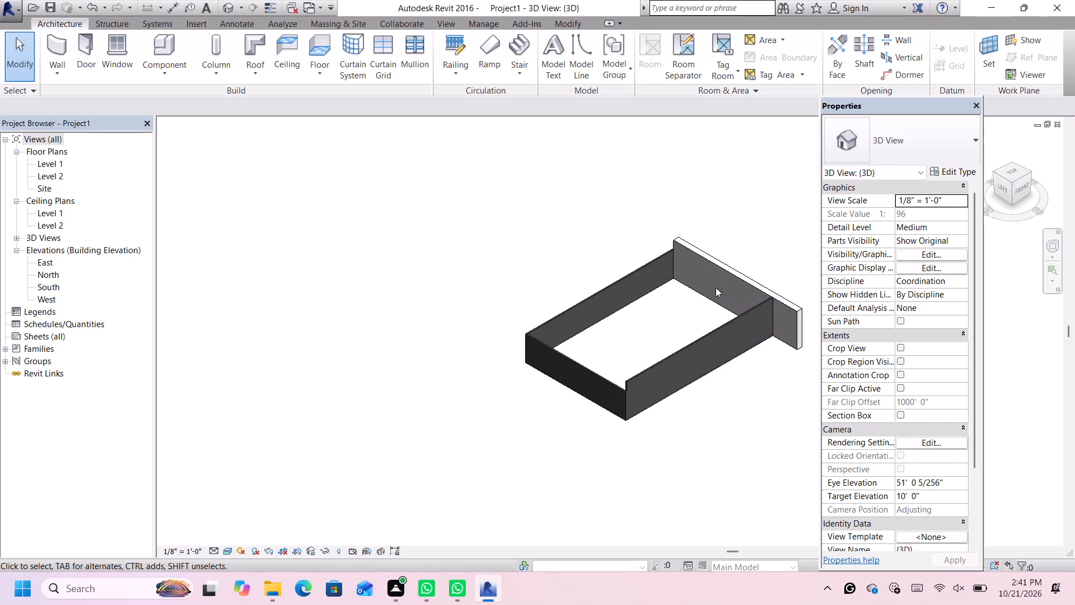
scroll(716, 287, up, 3)
click(638, 243)
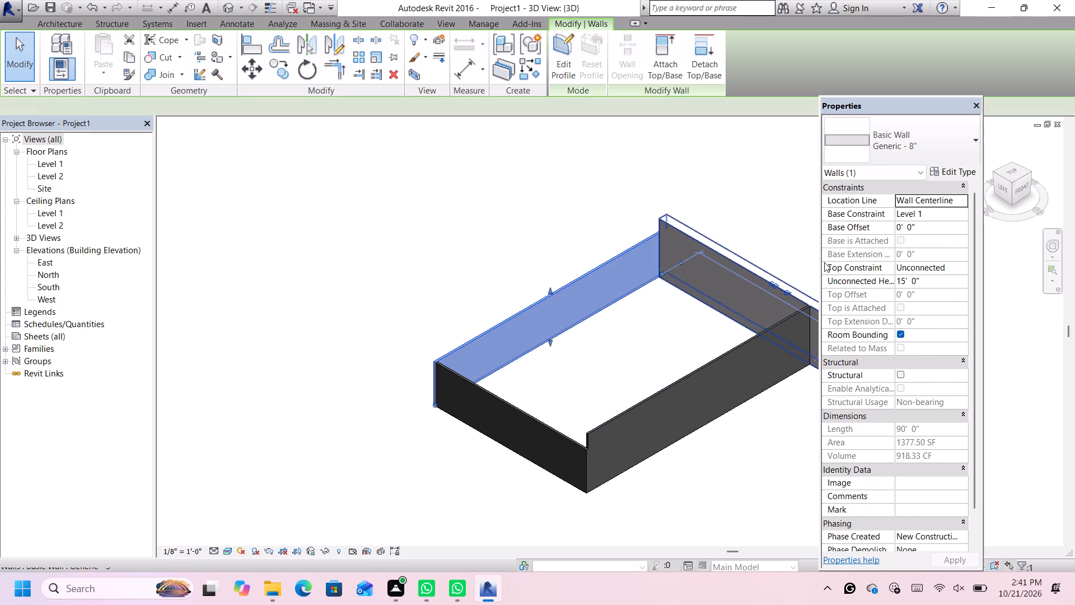
click(902, 280)
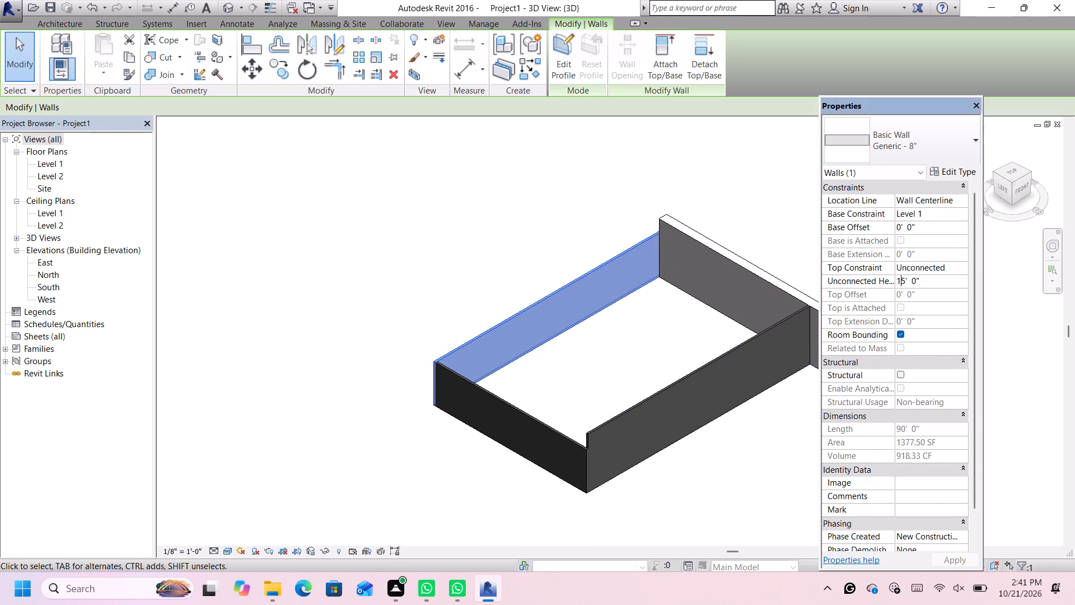
drag(919, 280, 895, 292)
key(BackSpace)
text(20)
key(apostrophe)
key(Return)
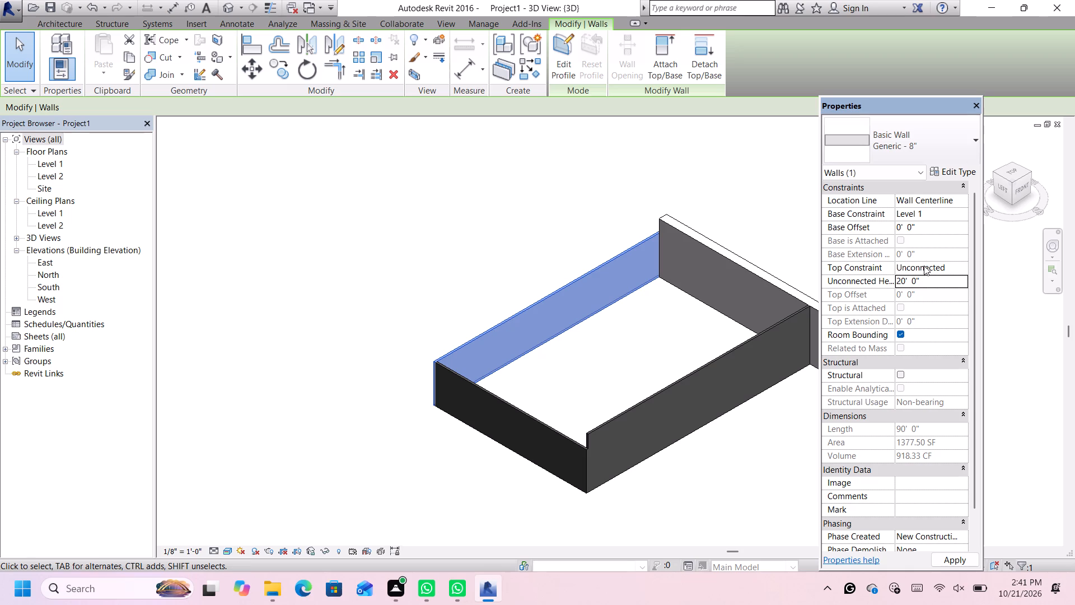
key(Return)
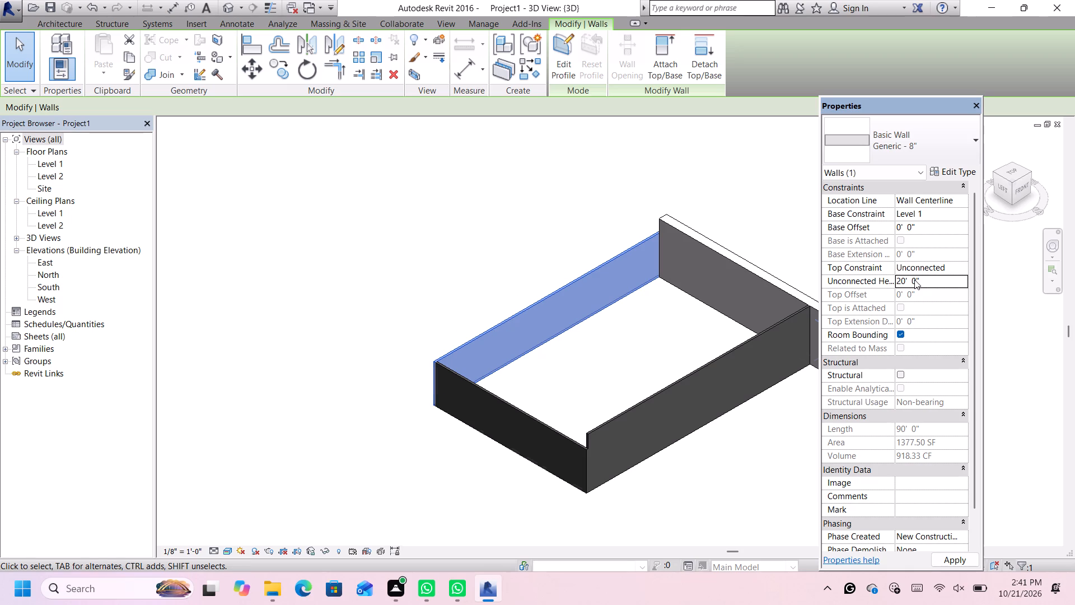
Set the unconnected height of the 60' west wall to 20'.
click(512, 405)
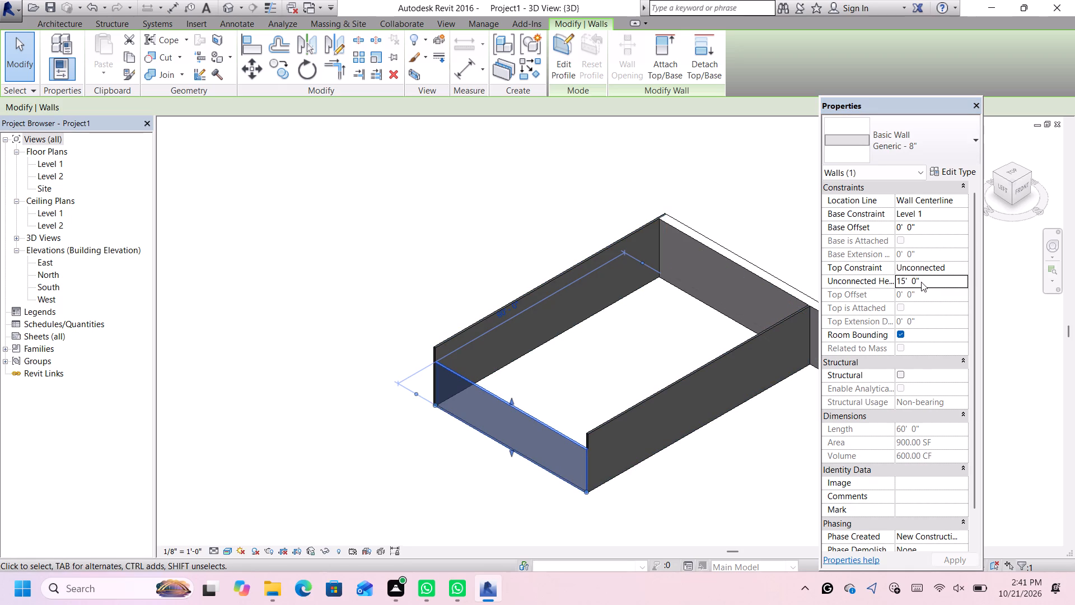
click(925, 278)
drag(927, 278, 892, 281)
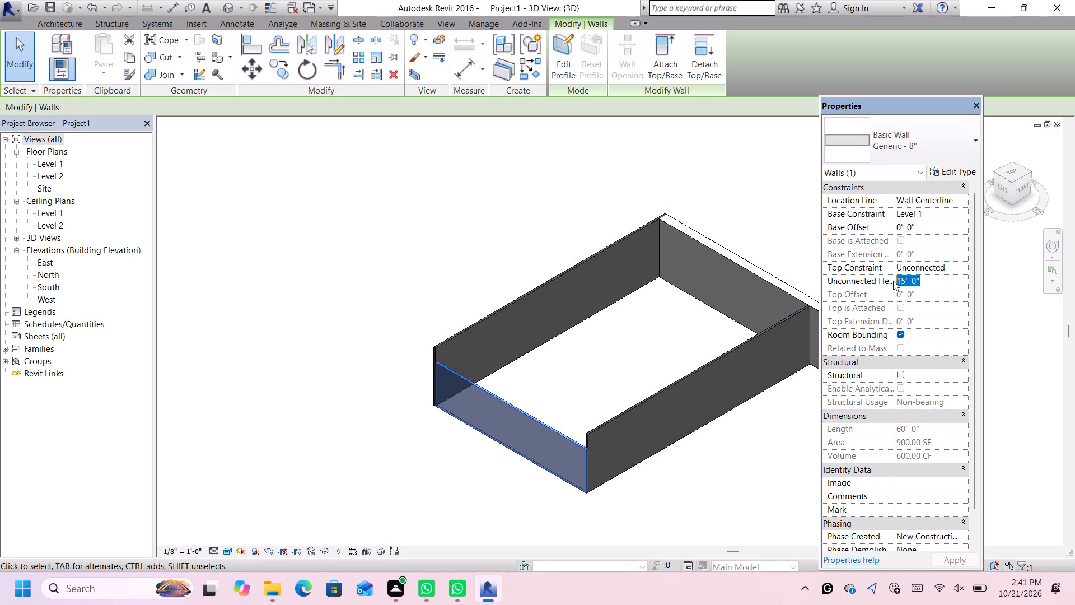
key(BackSpace)
text(20')
key(Return)
key(Return)
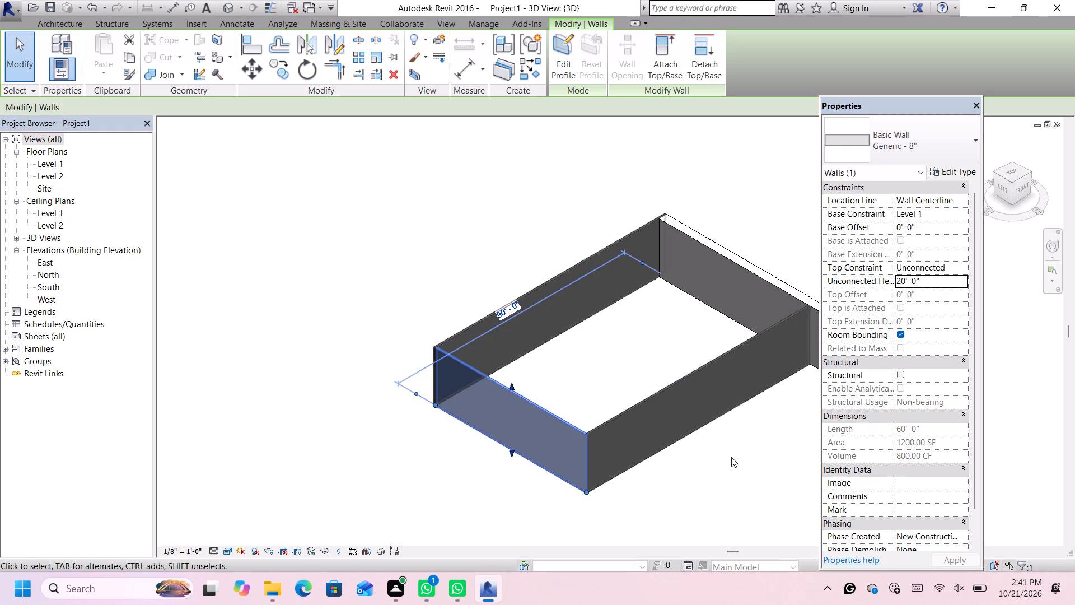
scroll(731, 458, down, 3)
click(731, 458)
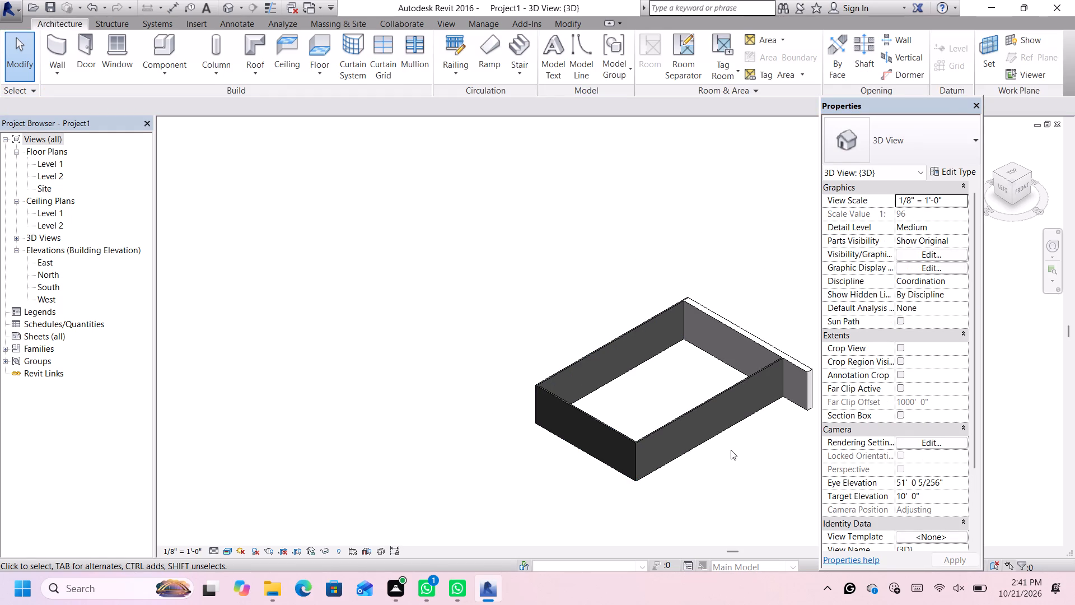
Inspect the wall heights around the building from the front and from the top front-left corner.
scroll(735, 446, down, 3)
scroll(744, 474, up, 4)
middle_drag(742, 474, 742, 473)
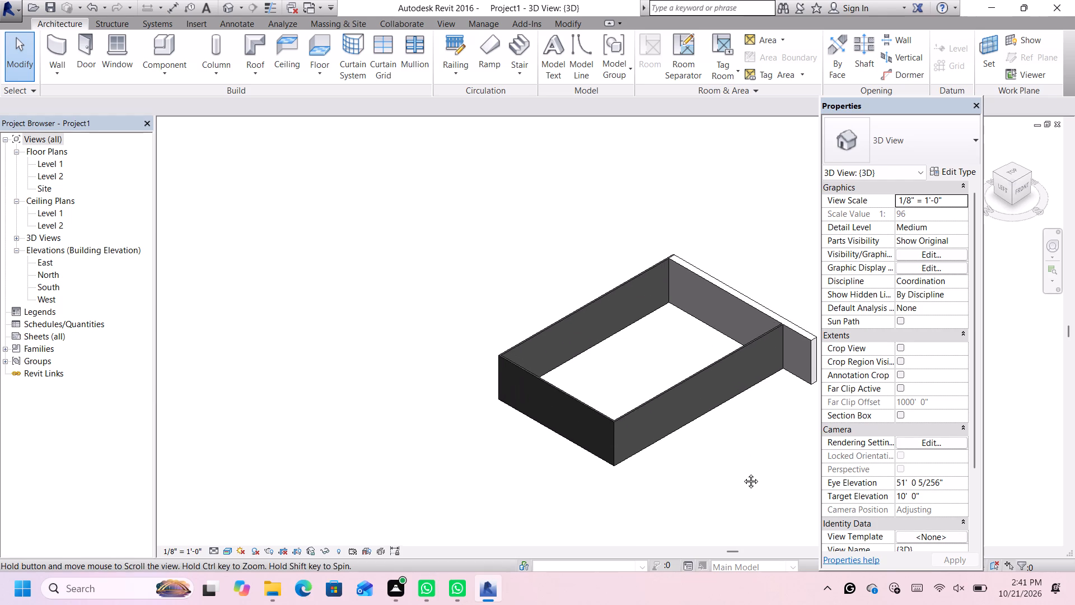
middle_drag(742, 473, 740, 457)
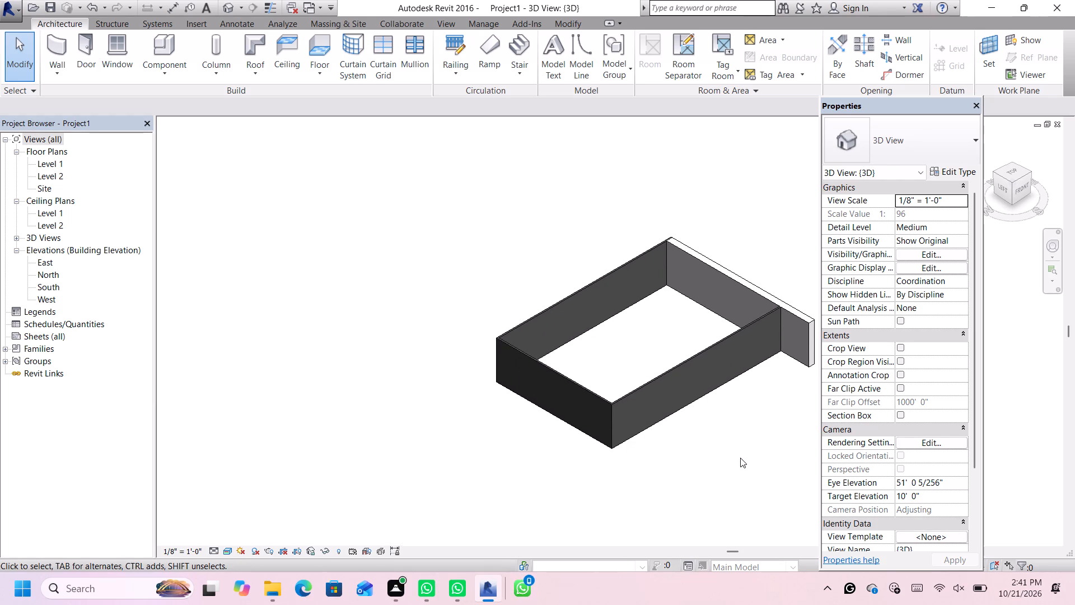
scroll(740, 458, down, 2)
scroll(740, 458, up, 3)
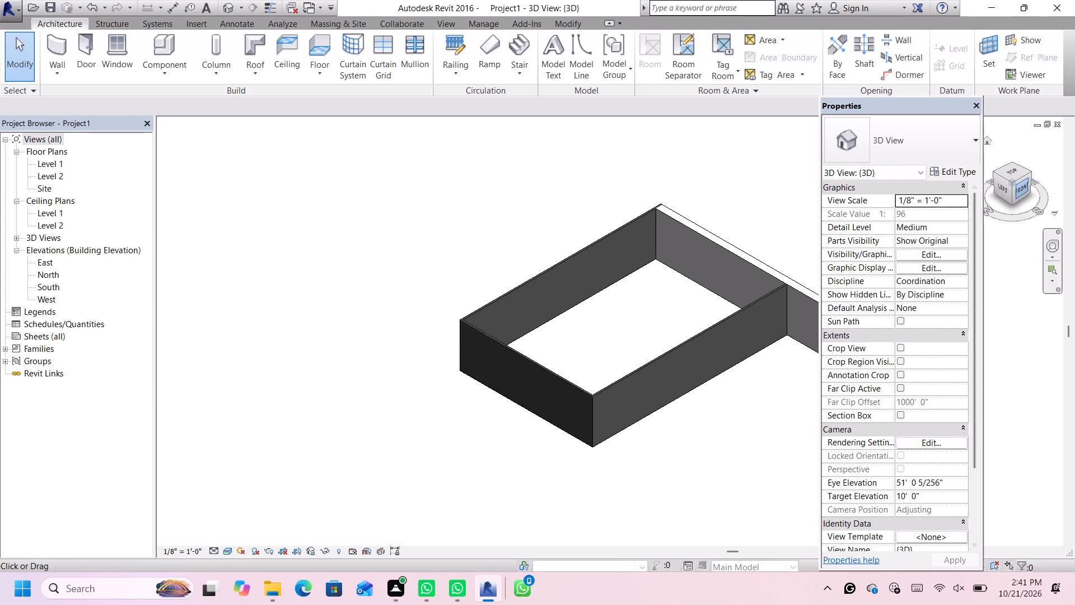
click(1019, 187)
scroll(760, 352, down, 3)
scroll(778, 320, up, 1)
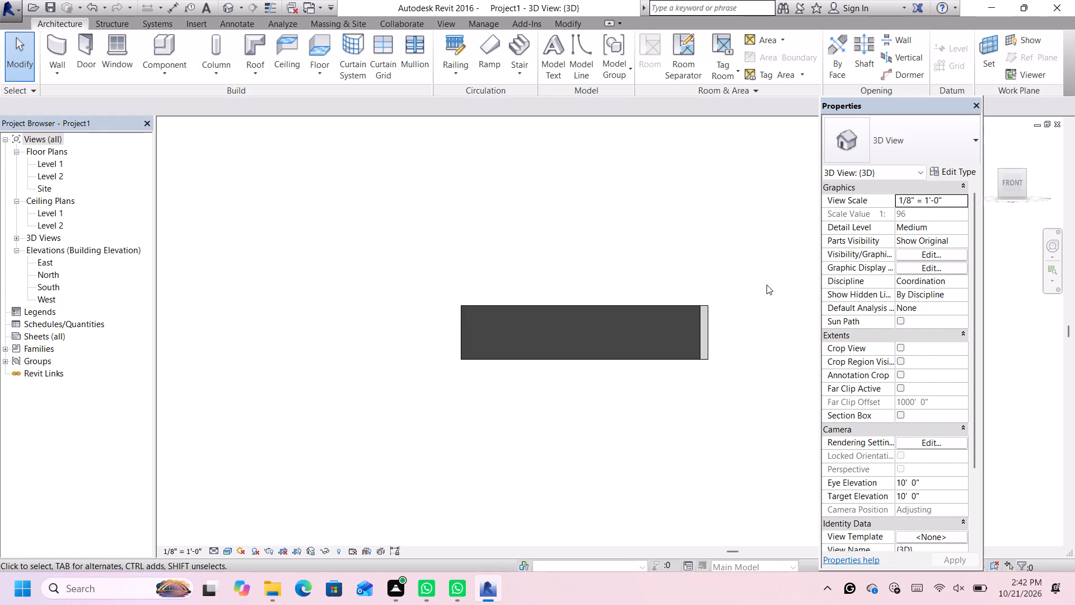
scroll(766, 285, down, 2)
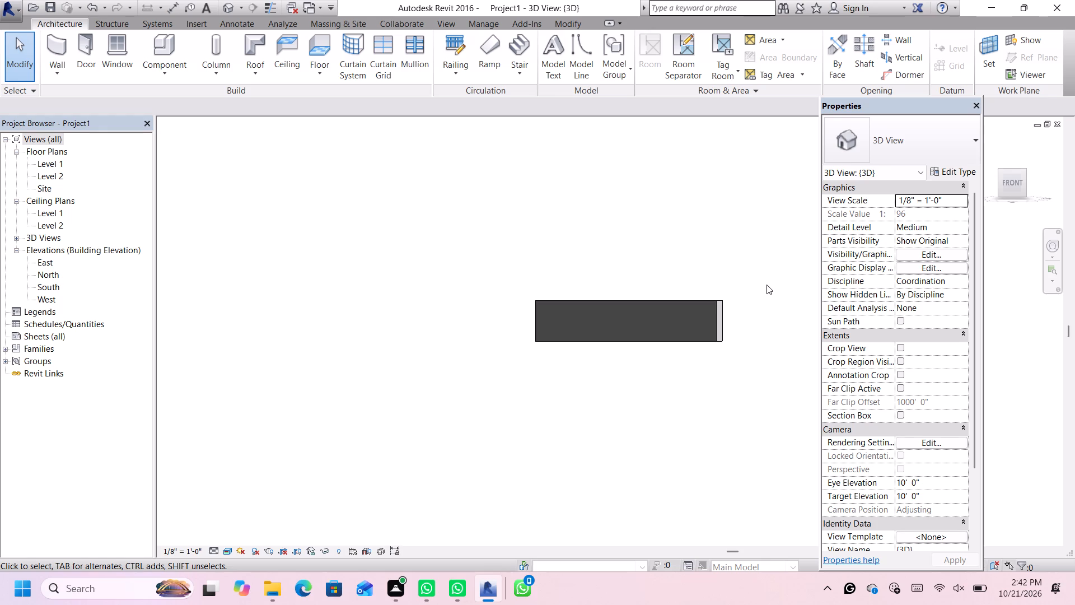
scroll(769, 317, up, 1)
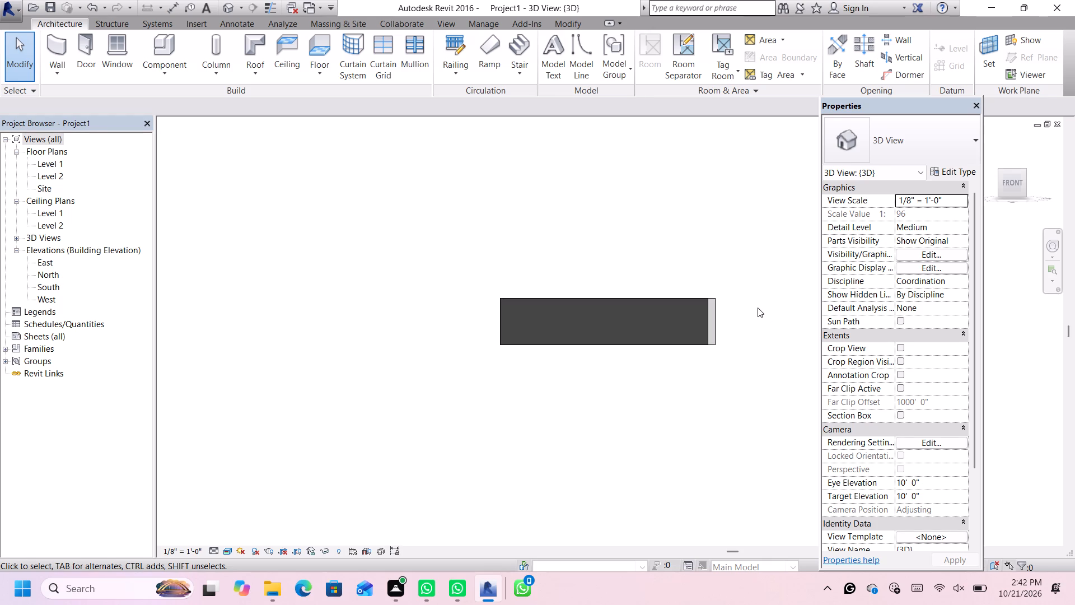
middle_click(758, 308)
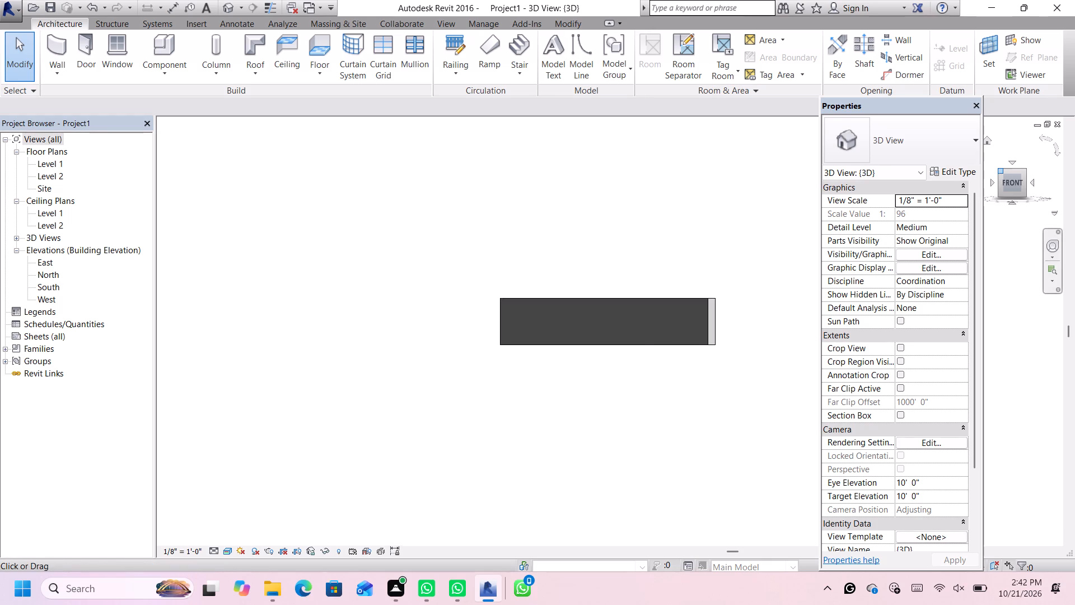
click(1001, 171)
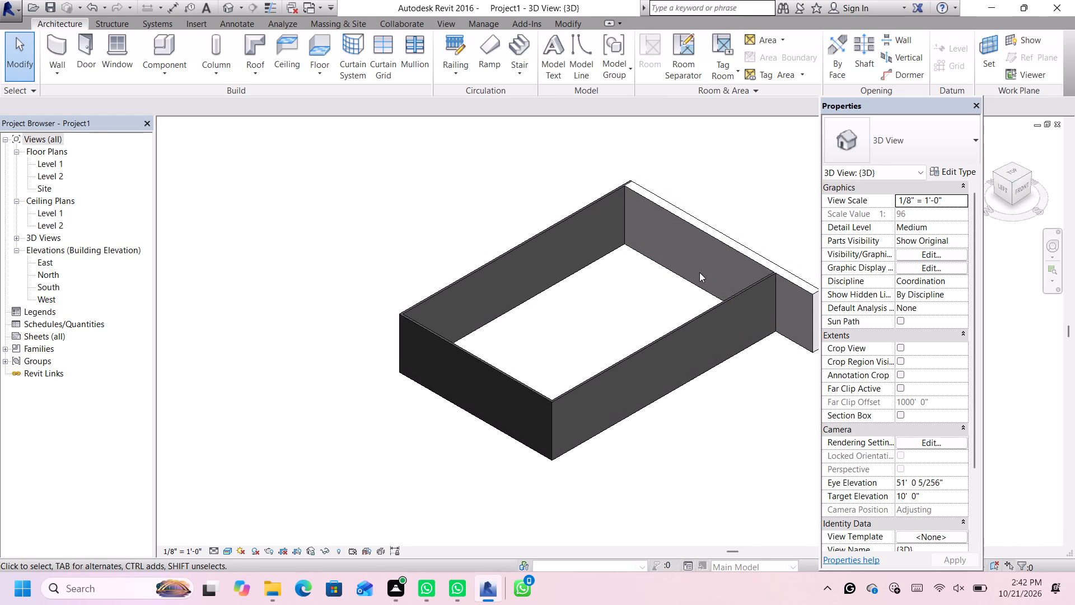
scroll(671, 308, up, 1)
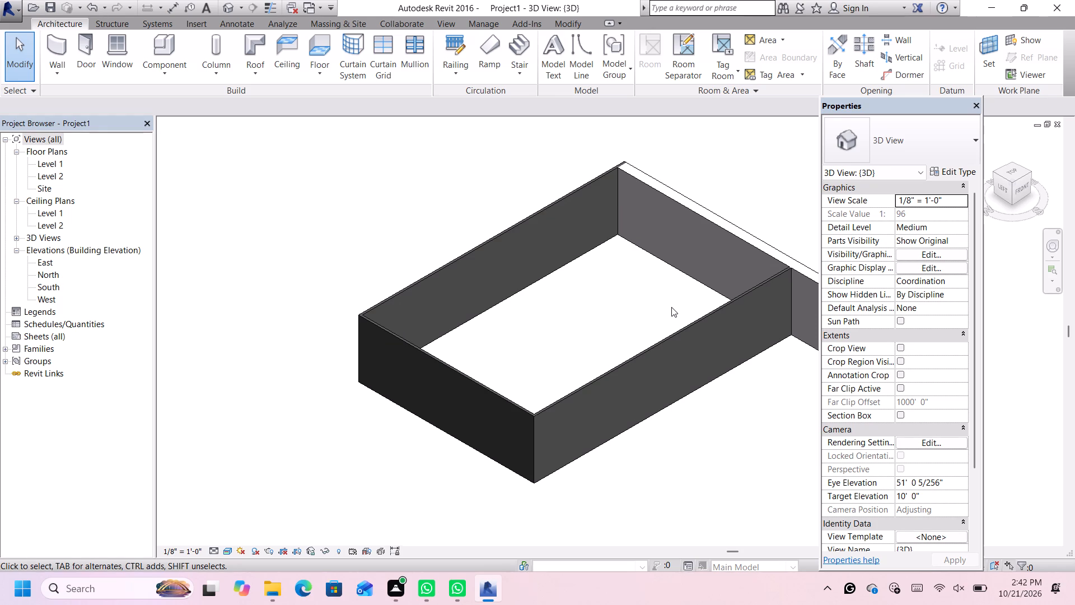
scroll(595, 289, down, 3)
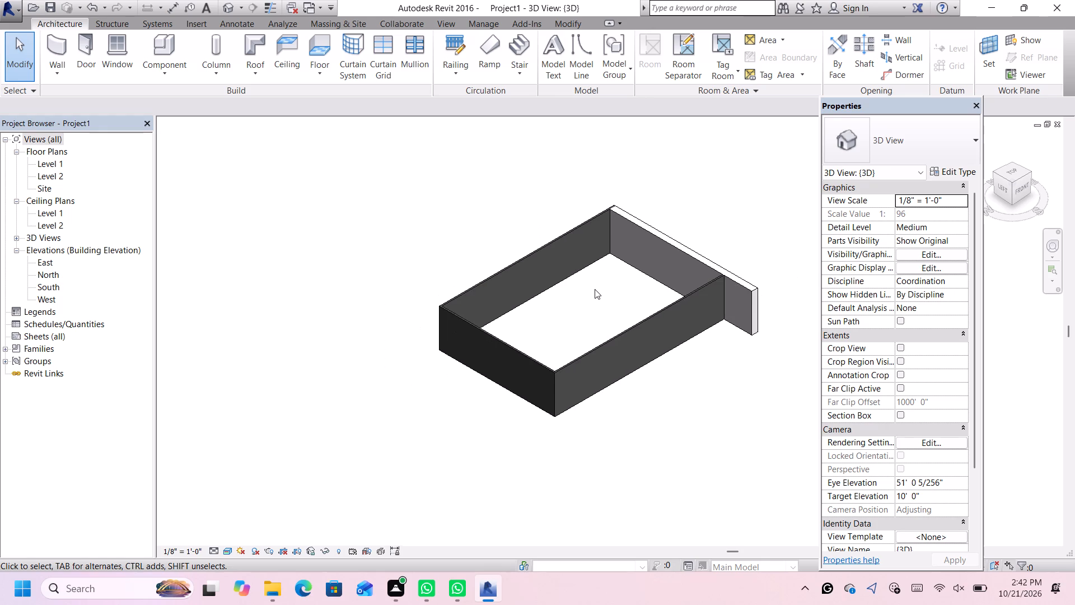
scroll(597, 291, up, 2)
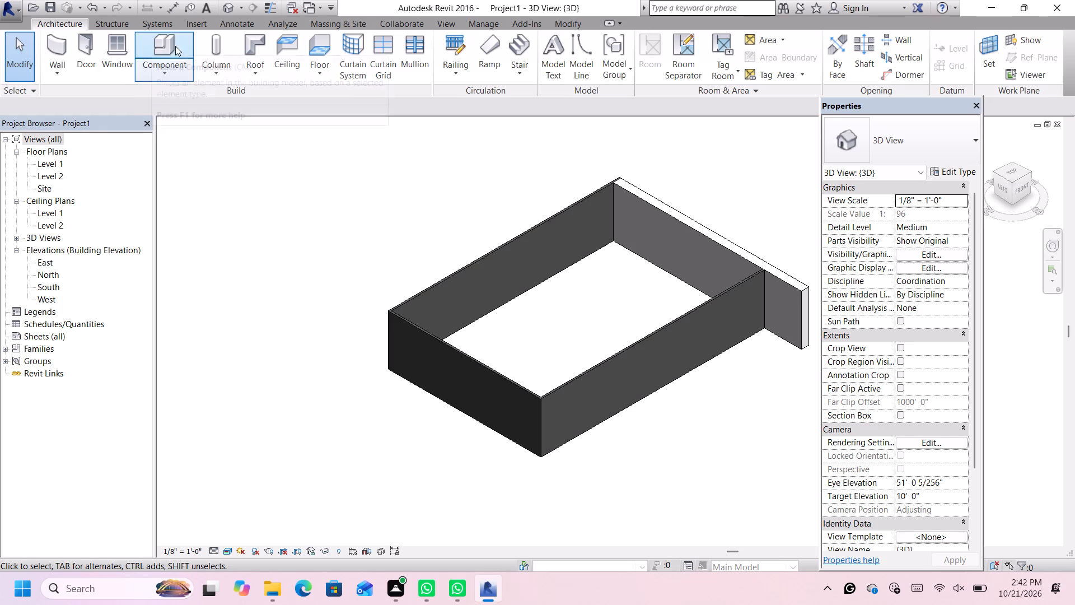
Sketch a rectangular floor boundary about 111' by 75' from the east wall's outer south corner, along the north wall line, past the west wall.
click(310, 39)
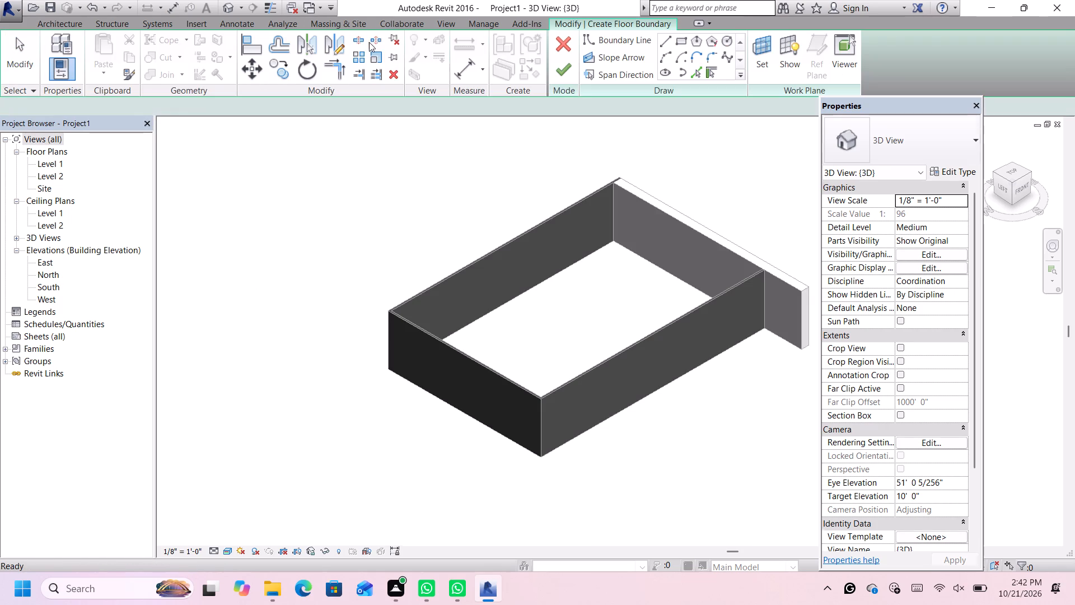
click(1008, 165)
click(1011, 170)
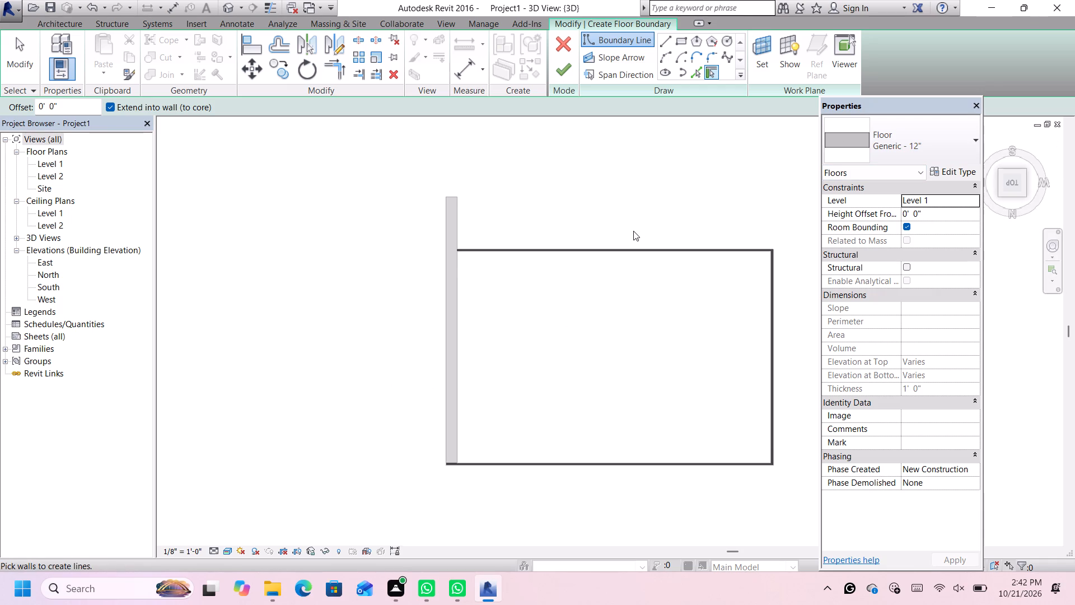
scroll(632, 229, down, 4)
scroll(714, 199, up, 3)
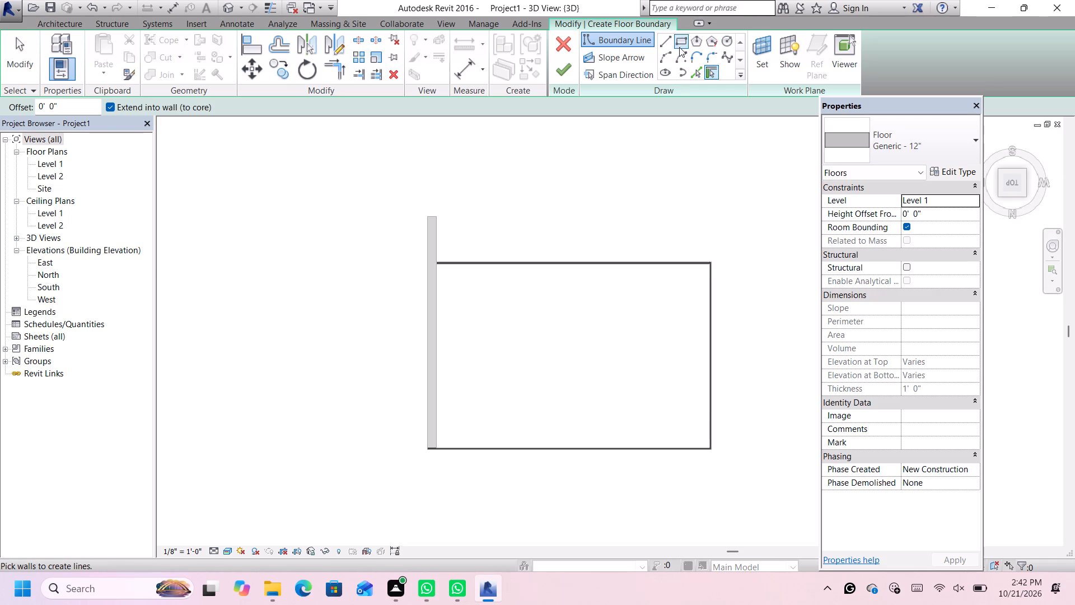
click(680, 43)
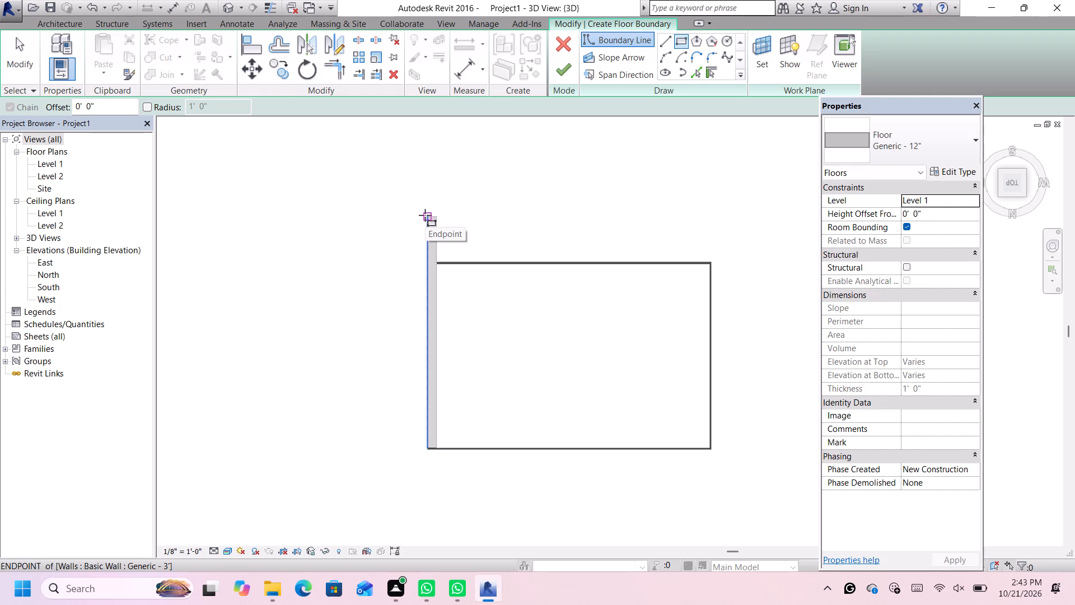
scroll(426, 216, up, 1)
click(426, 216)
scroll(426, 216, down, 2)
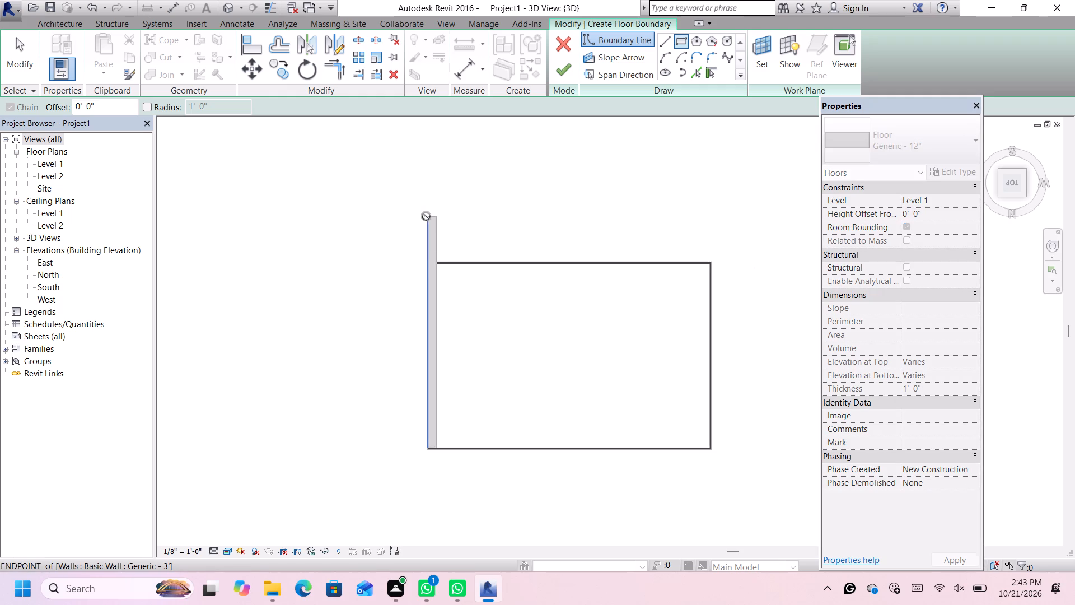
scroll(426, 216, down, 17)
scroll(516, 280, up, 13)
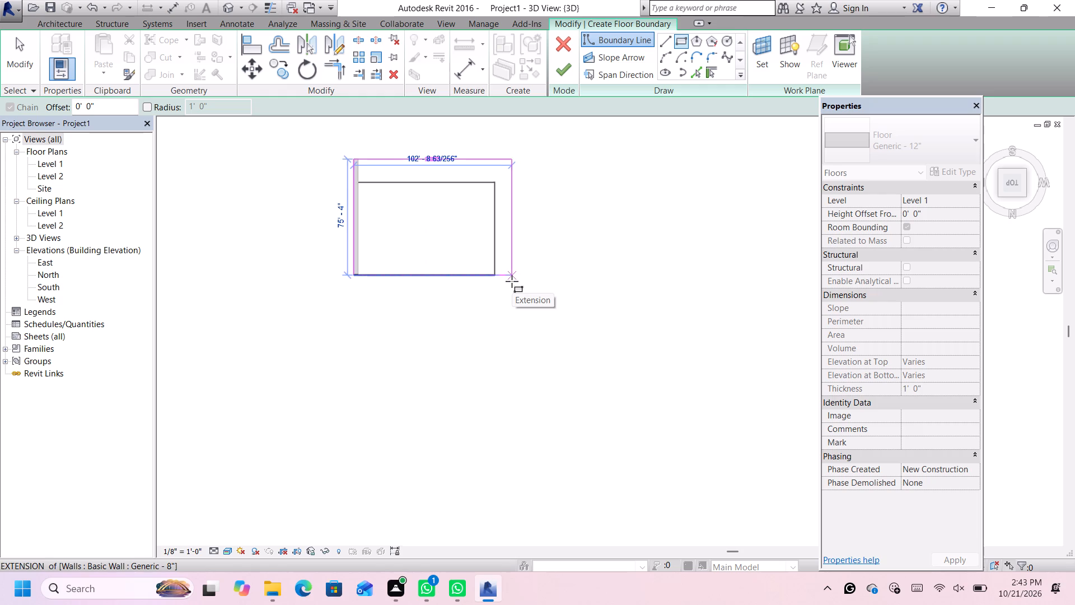
scroll(512, 281, up, 1)
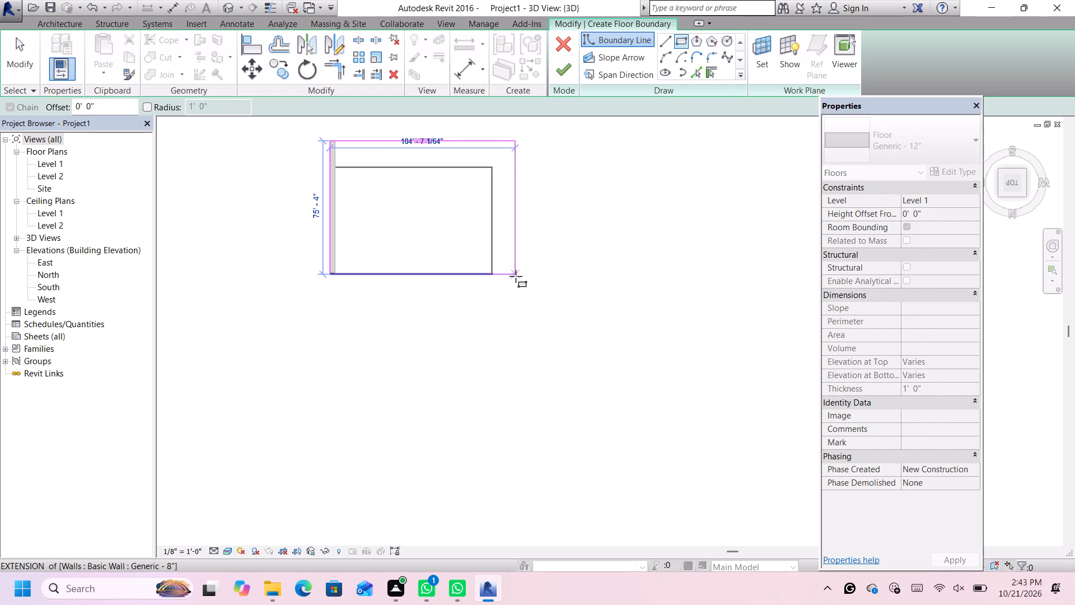
scroll(518, 273, down, 2)
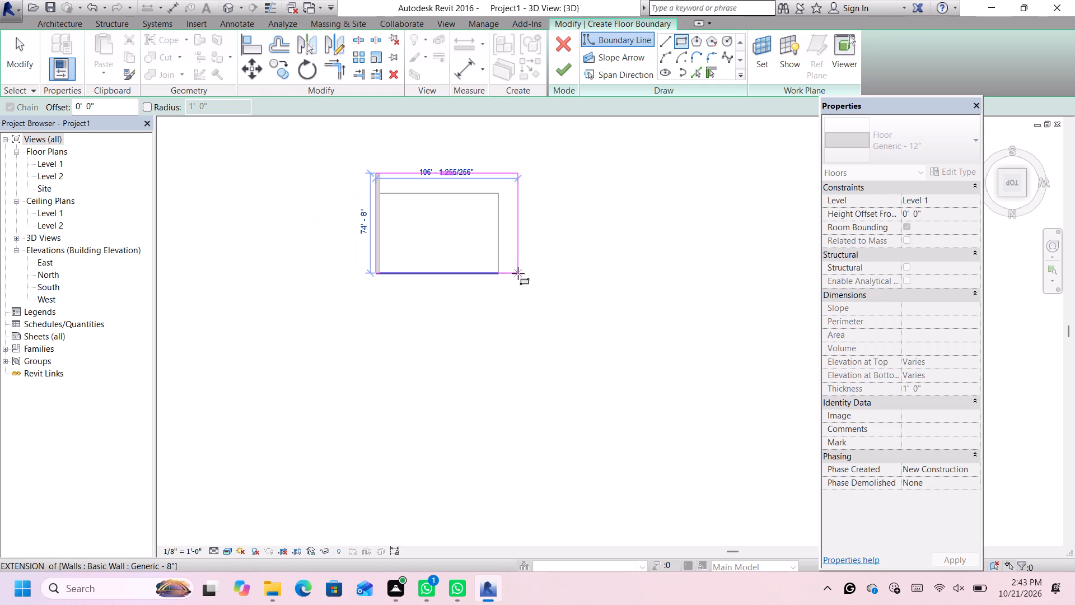
middle_drag(518, 273, 527, 335)
scroll(527, 332, up, 3)
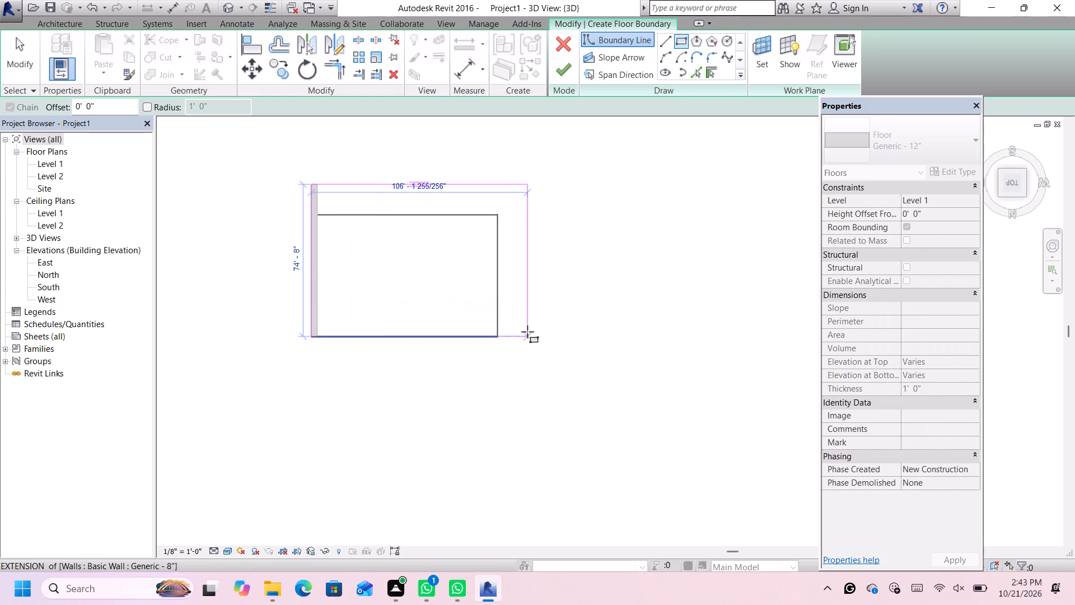
scroll(524, 333, up, 1)
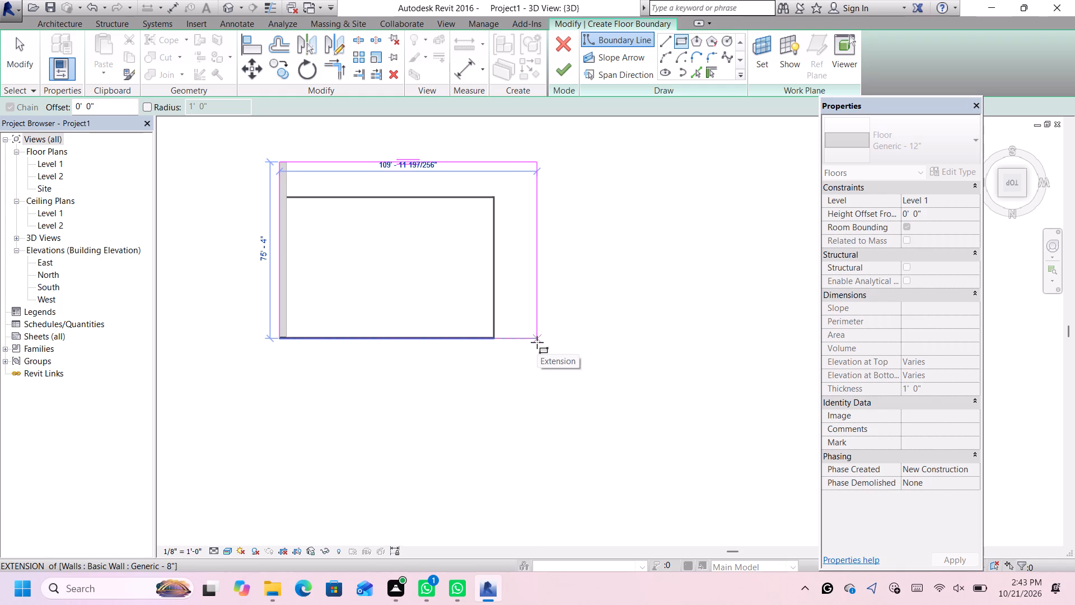
scroll(536, 343, up, 1)
scroll(536, 343, down, 1)
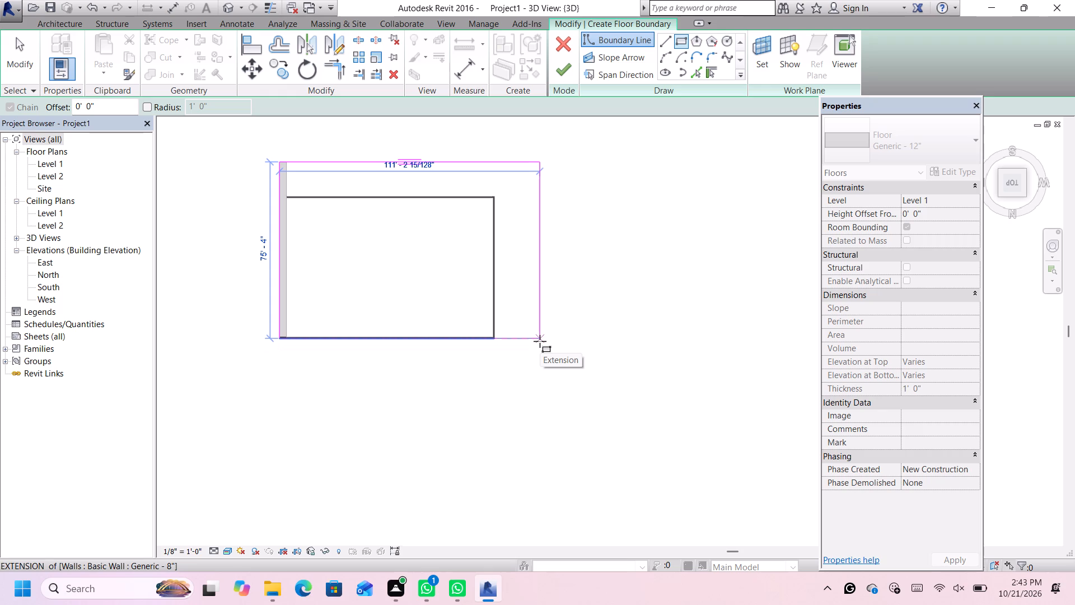
click(540, 341)
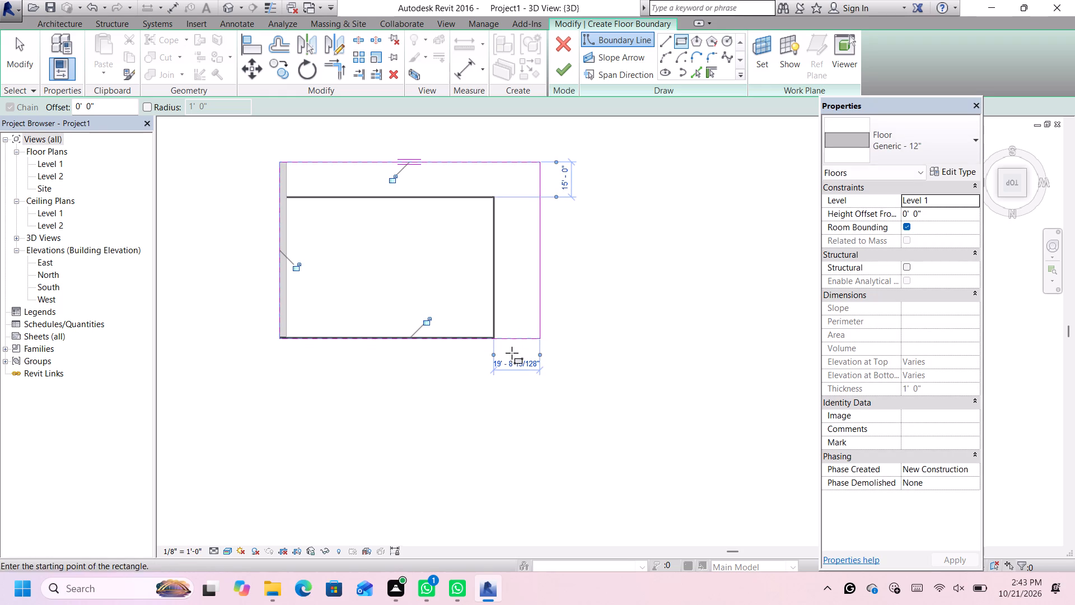
Set the floor boundary's offset beyond the west wall to 15' and finish the floor.
click(511, 364)
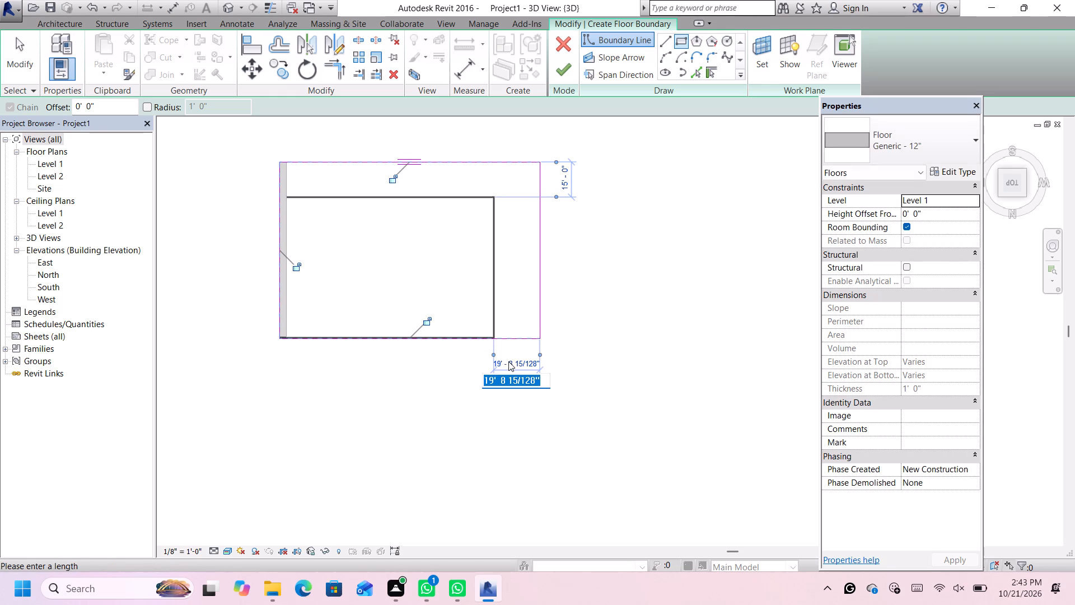
text(15')
key(Return)
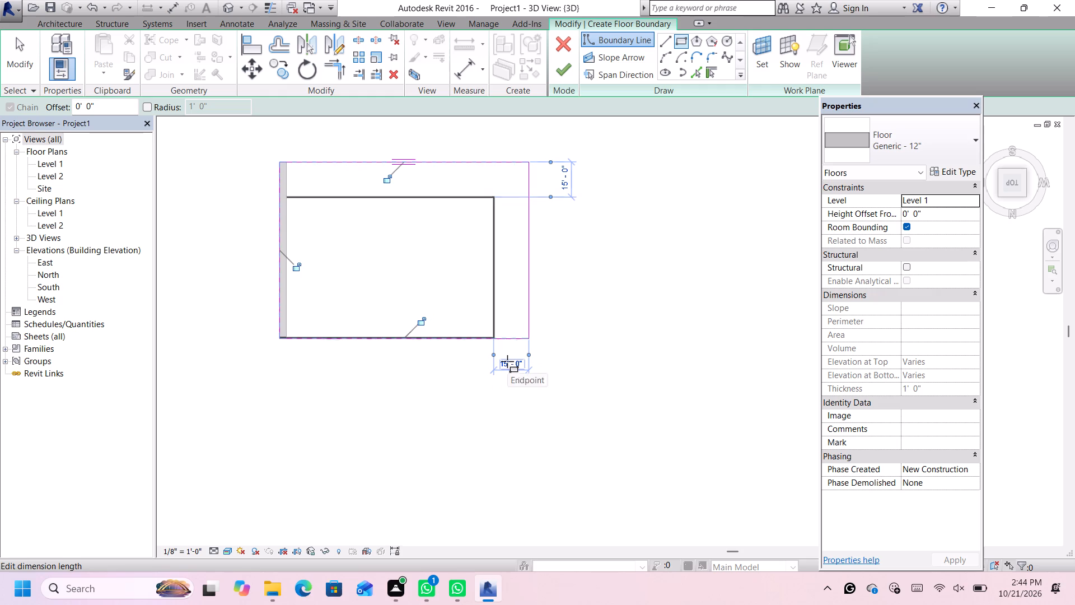
drag(507, 364, 505, 369)
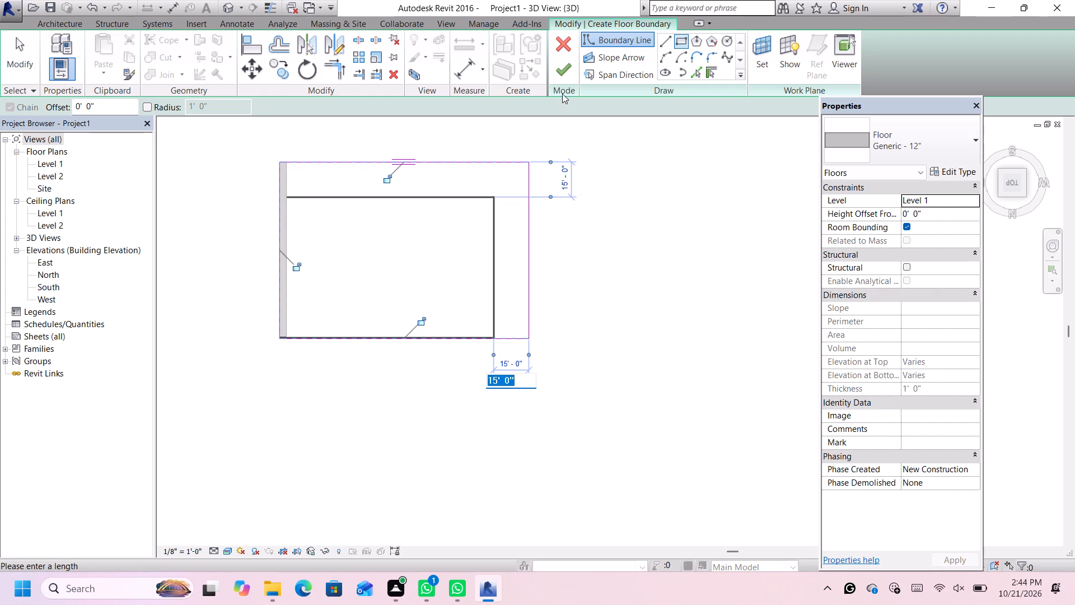
click(572, 67)
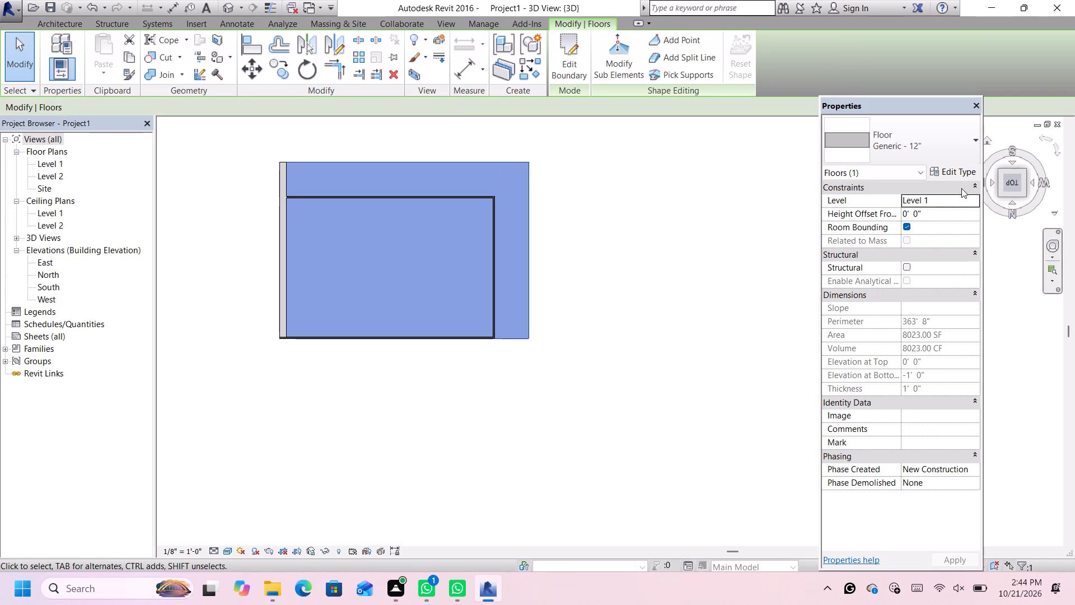
Duplicate the new floor's type under the name Generic - 3'.
click(944, 181)
click(954, 132)
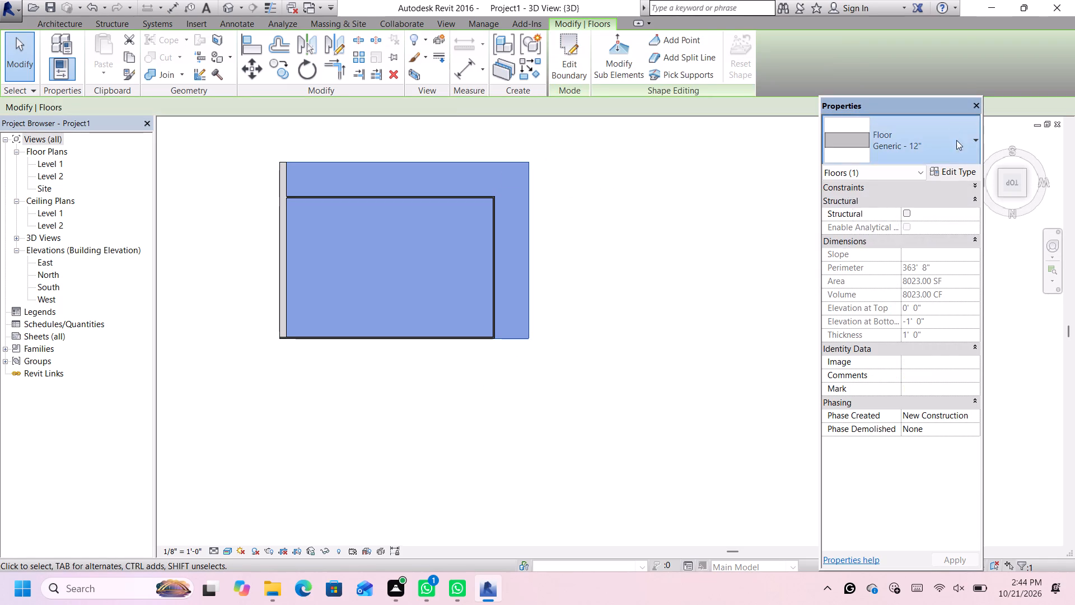
click(959, 142)
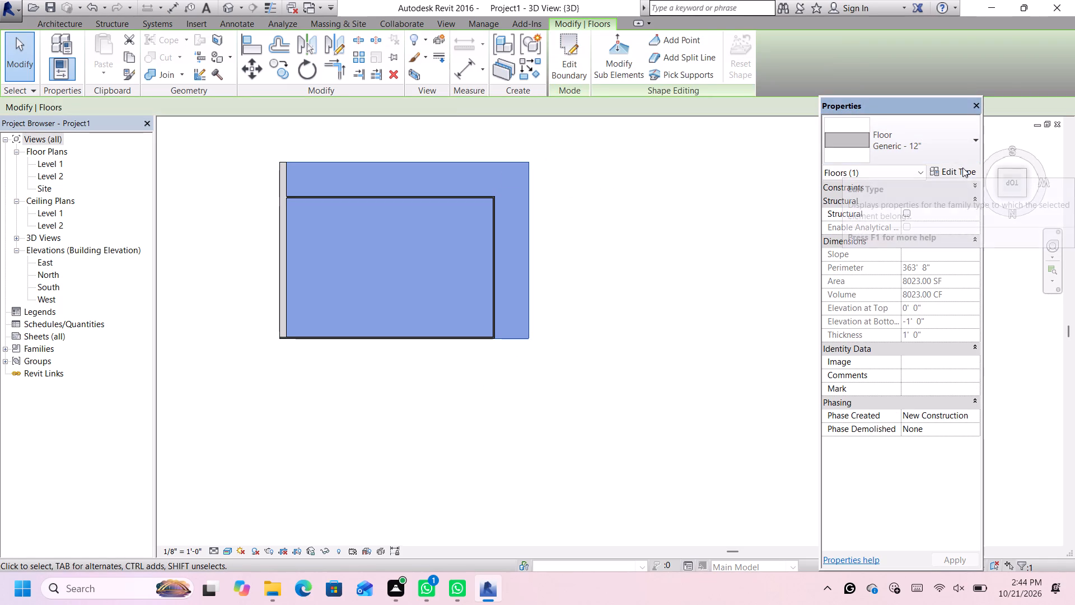
click(963, 170)
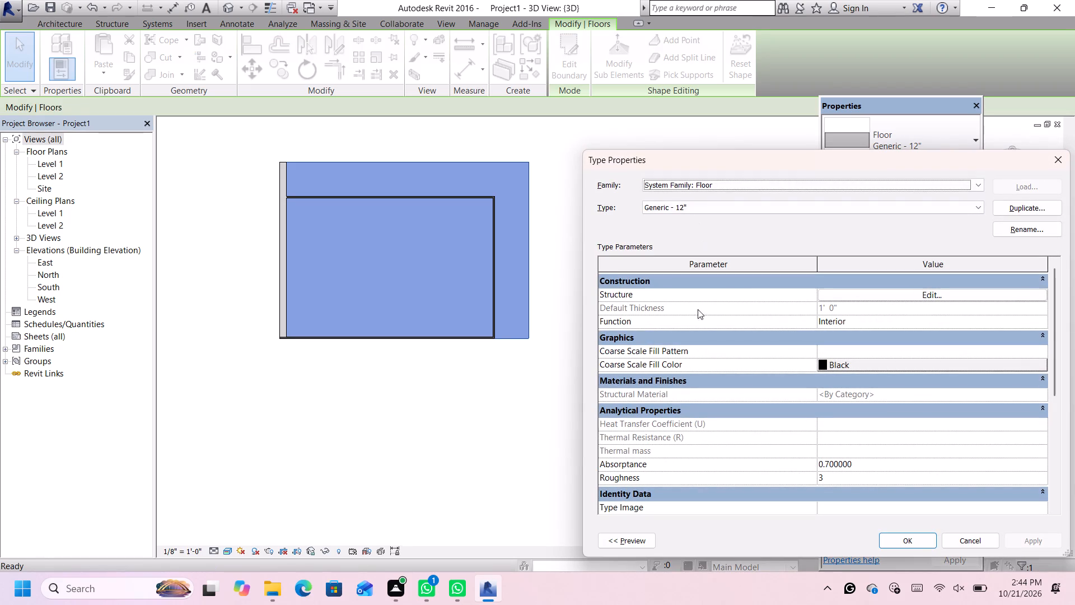
click(1017, 206)
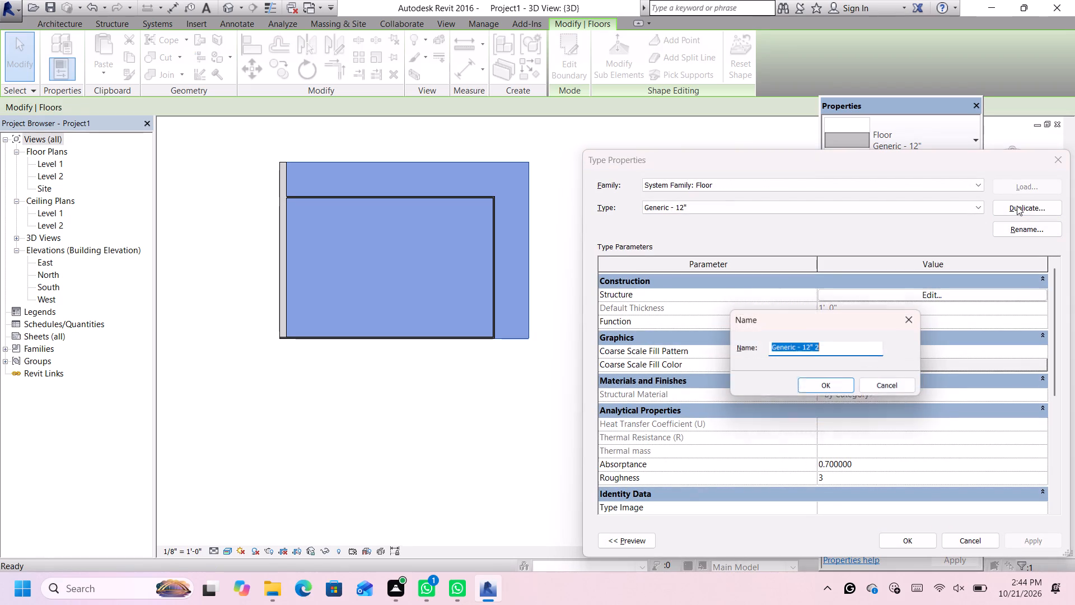
click(869, 342)
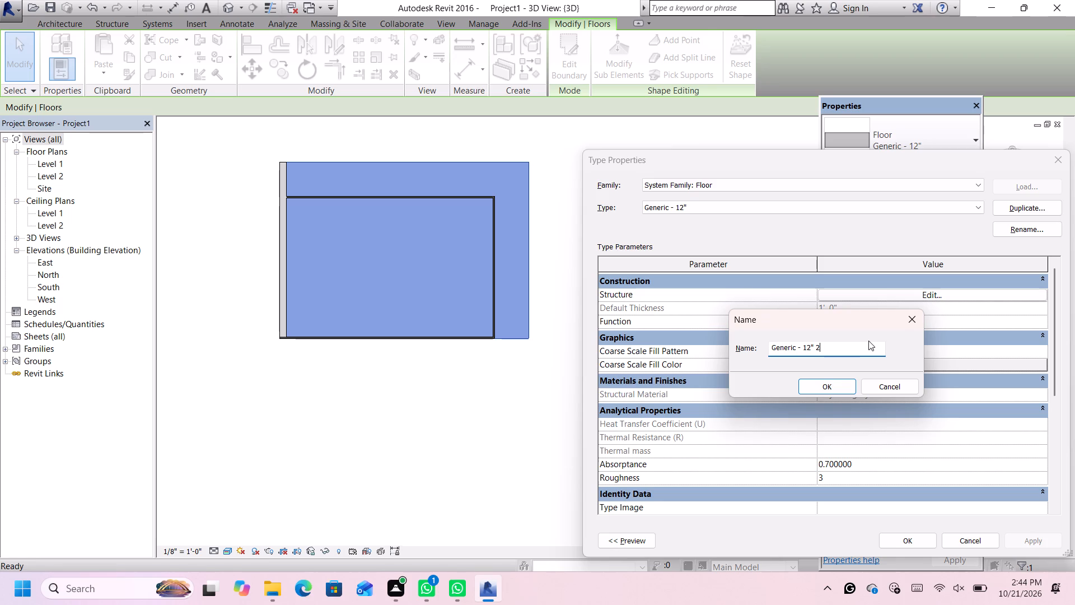
key(BackSpace)
key(BackSpace)
key(BackSpace)
key(BackSpace)
key(BackSpace)
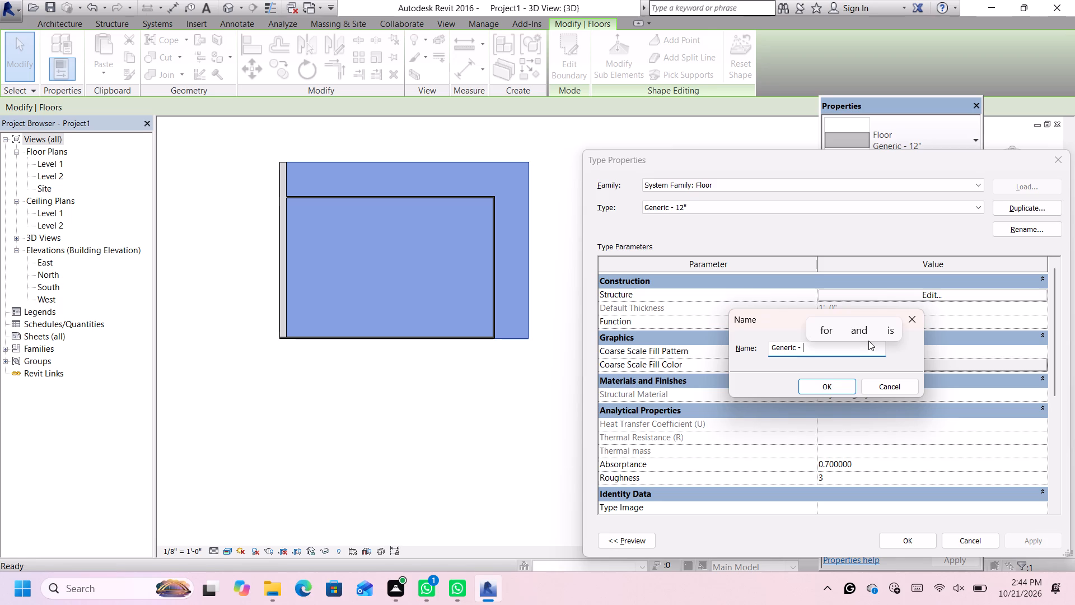
text(3')
key(Return)
Set the thickness of the Generic - 3' floor's structure layer to 3'.
click(917, 292)
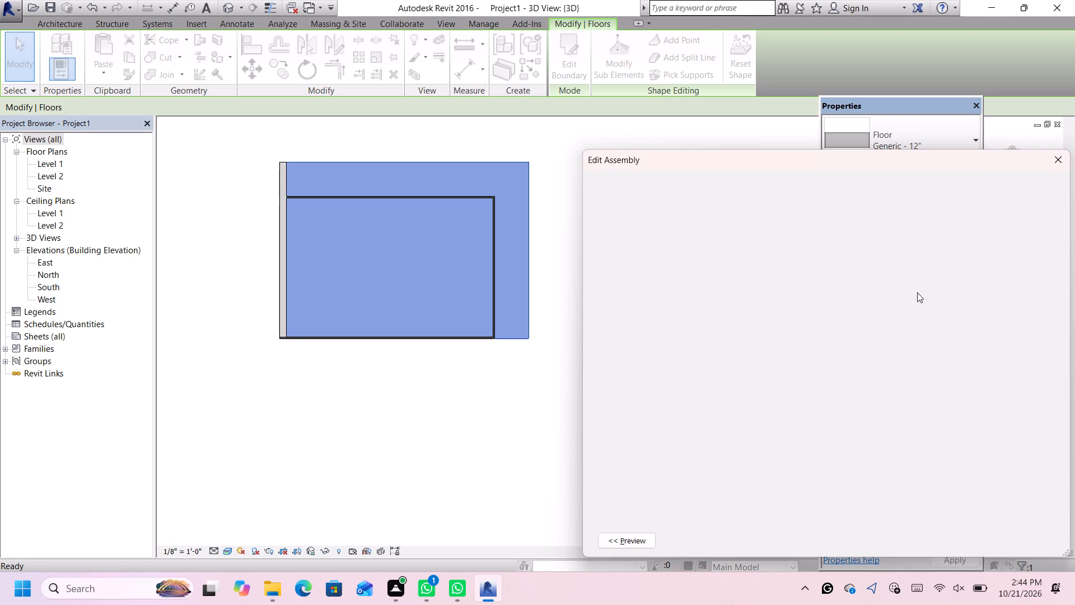
click(838, 293)
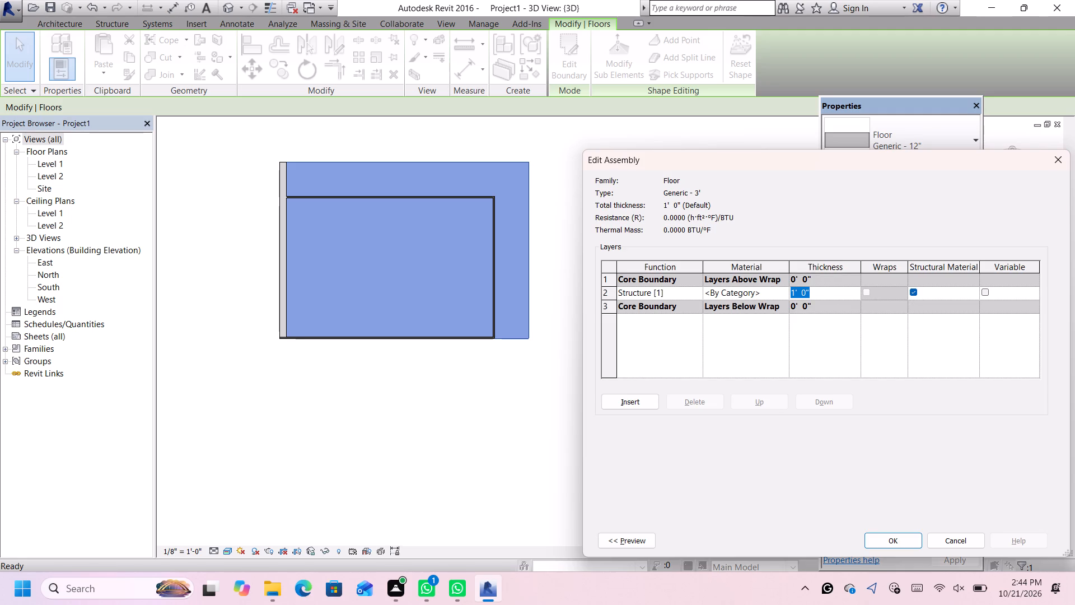
key(BackSpace)
text(3')
key(Return)
Assign the Parking Stripe material to the floor's structure layer and apply the edited floor type.
click(780, 296)
click(784, 293)
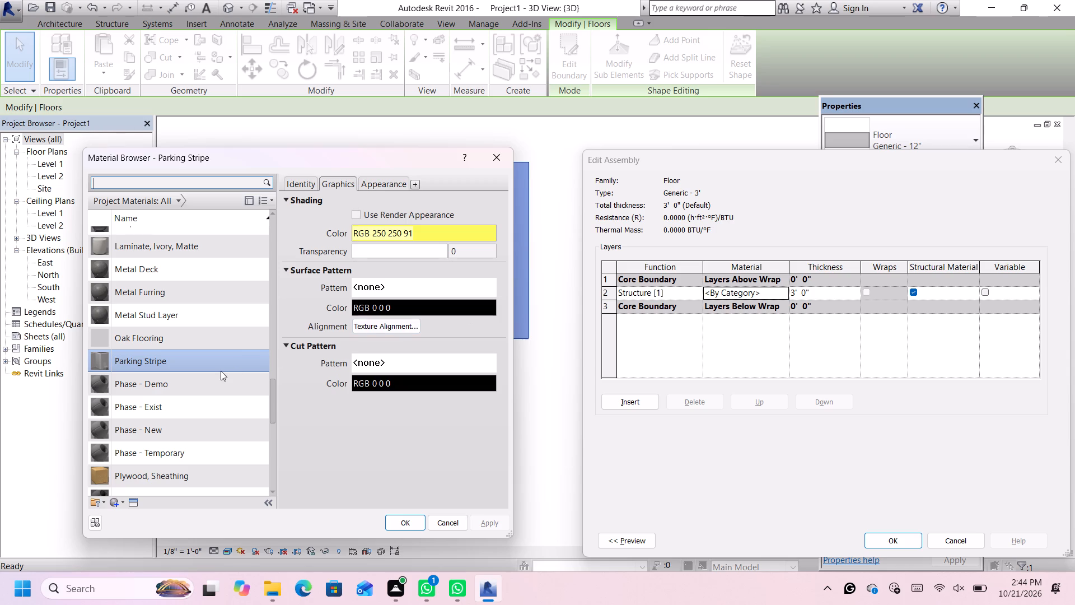
click(370, 183)
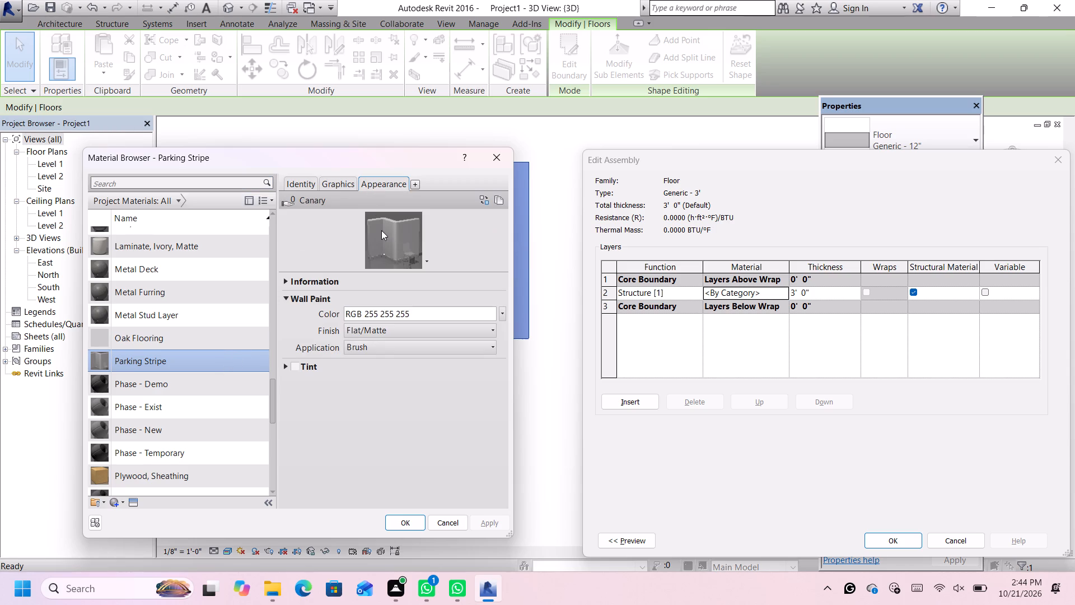
click(405, 522)
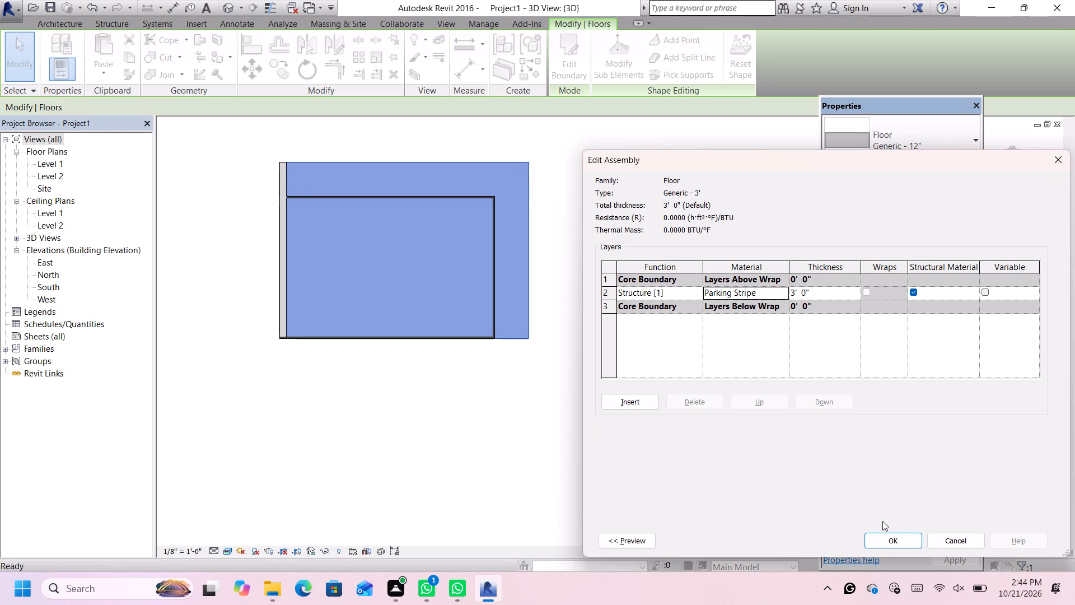
click(892, 539)
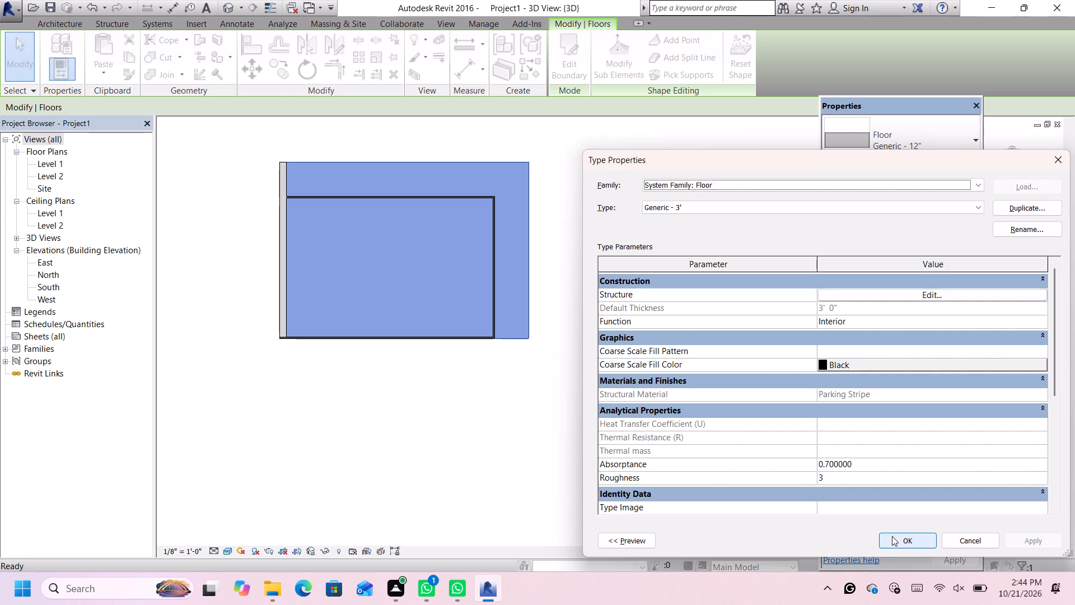
click(892, 536)
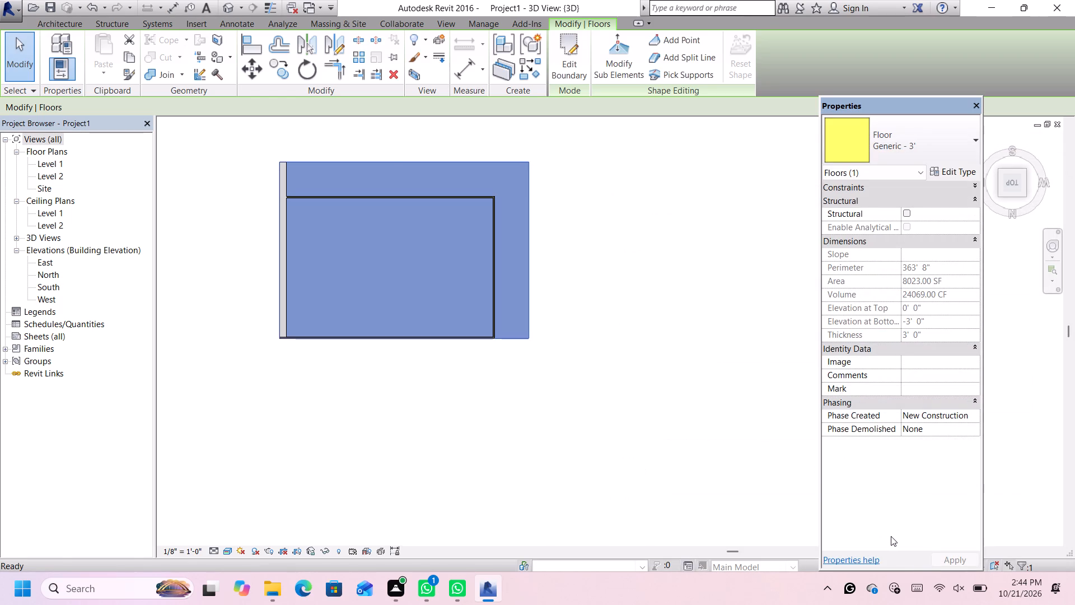
Examine the floor's extent around the walls from above, with the floor deselected.
scroll(617, 338, up, 1)
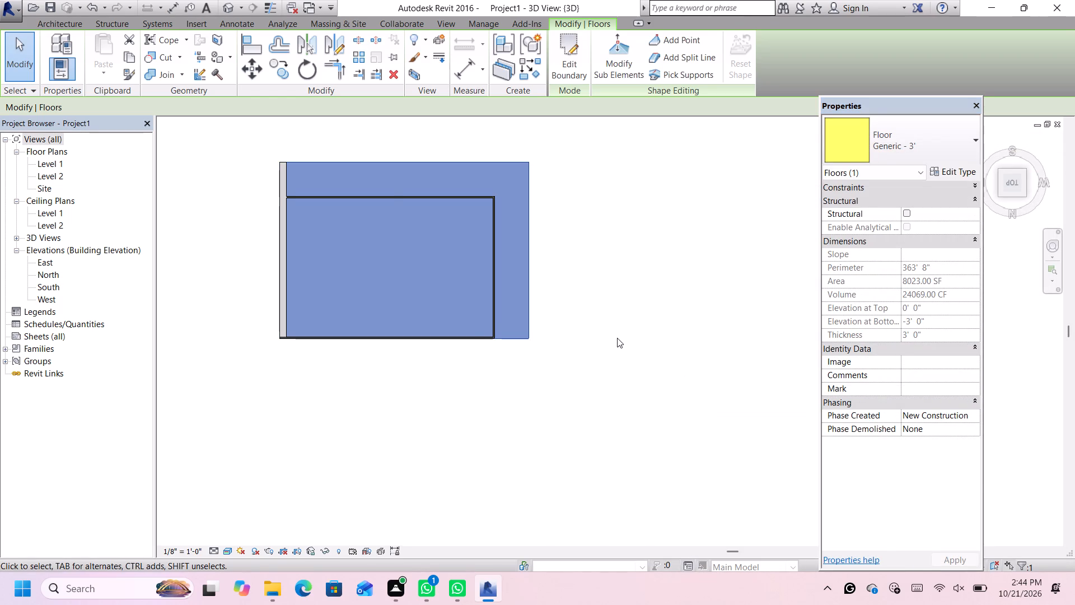
scroll(617, 337, down, 2)
middle_drag(593, 248, 649, 333)
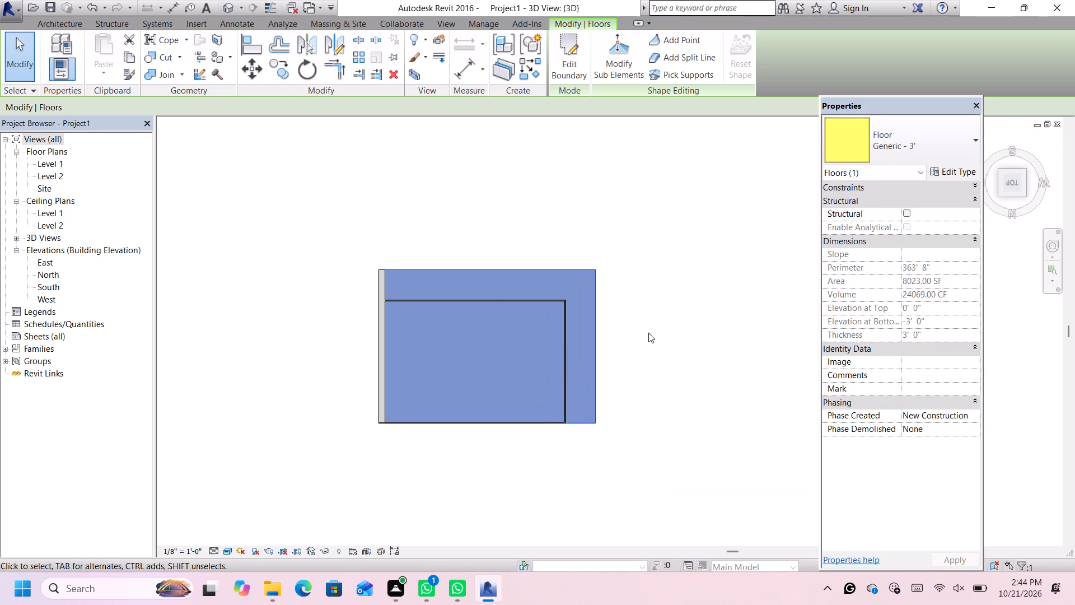
scroll(584, 375, up, 1)
scroll(459, 393, up, 3)
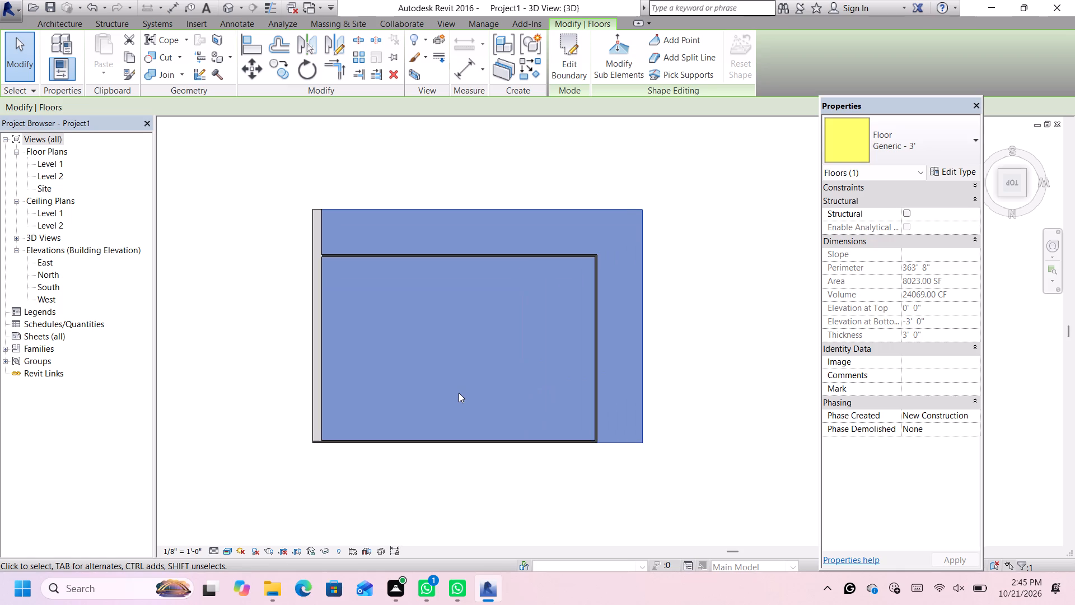
click(716, 262)
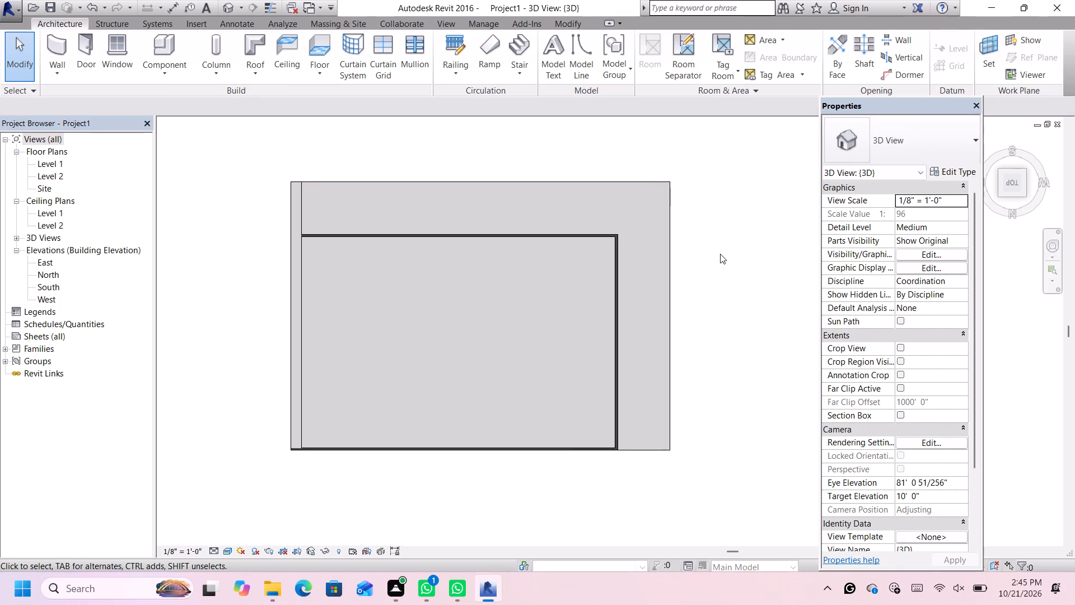
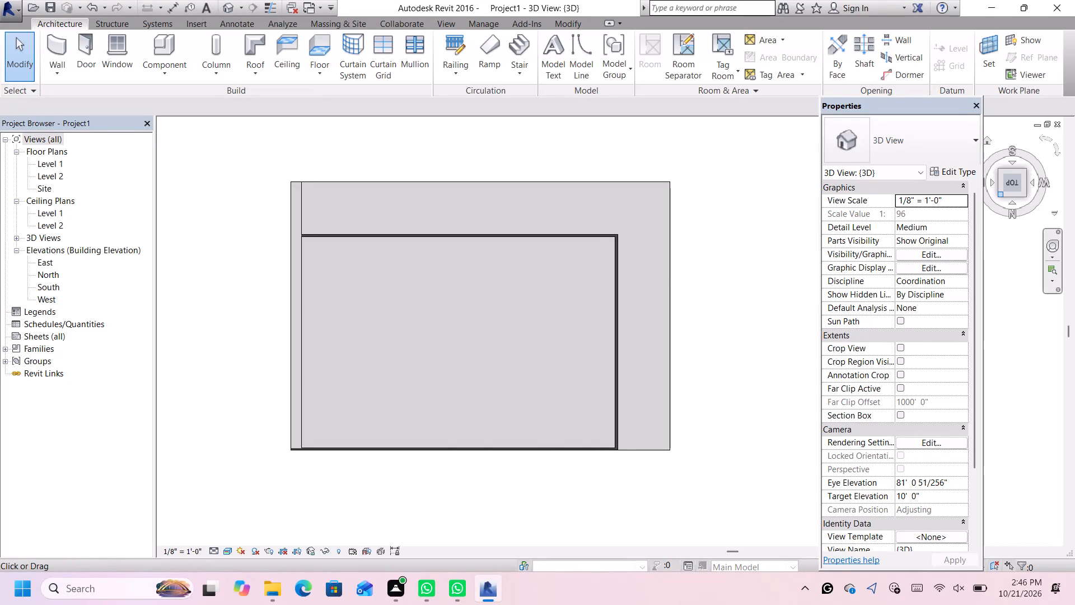
Examine the walls and floor in 3D from several corners and from the west side above.
click(1001, 196)
scroll(773, 347, up, 1)
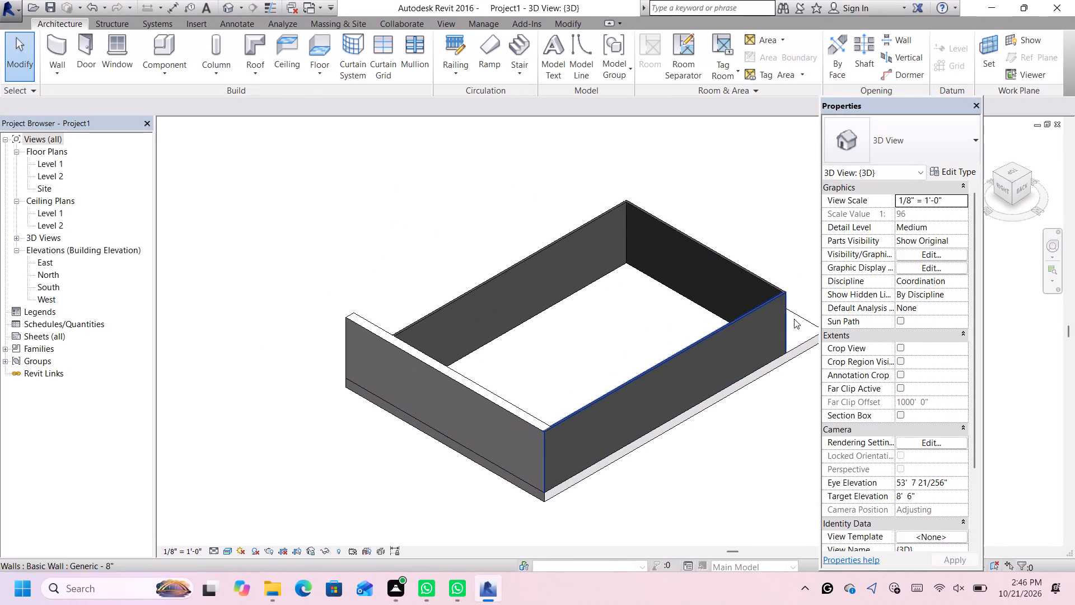
click(1030, 171)
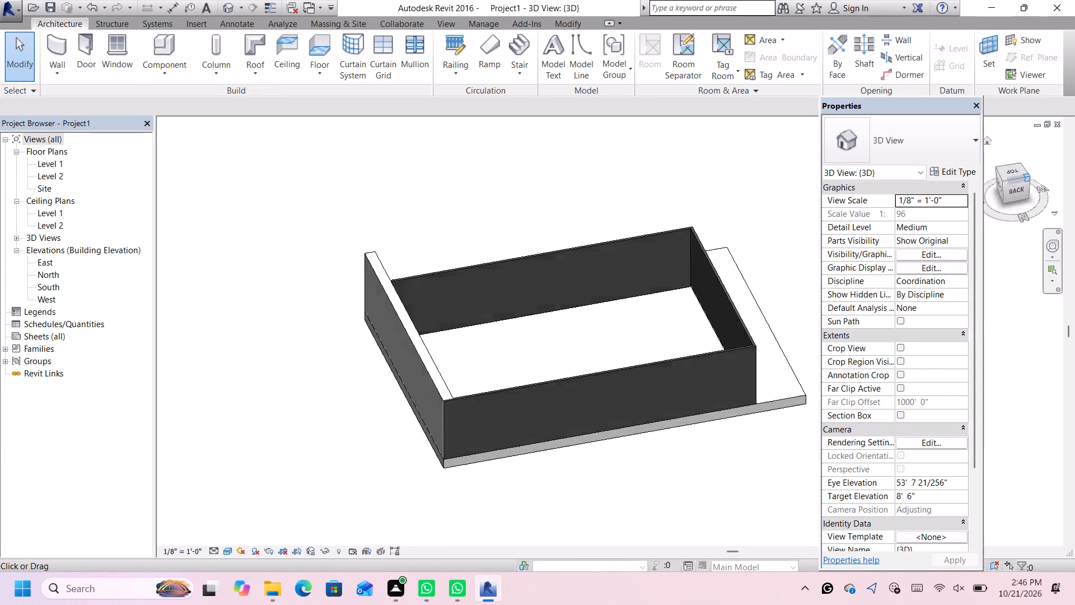
click(1028, 175)
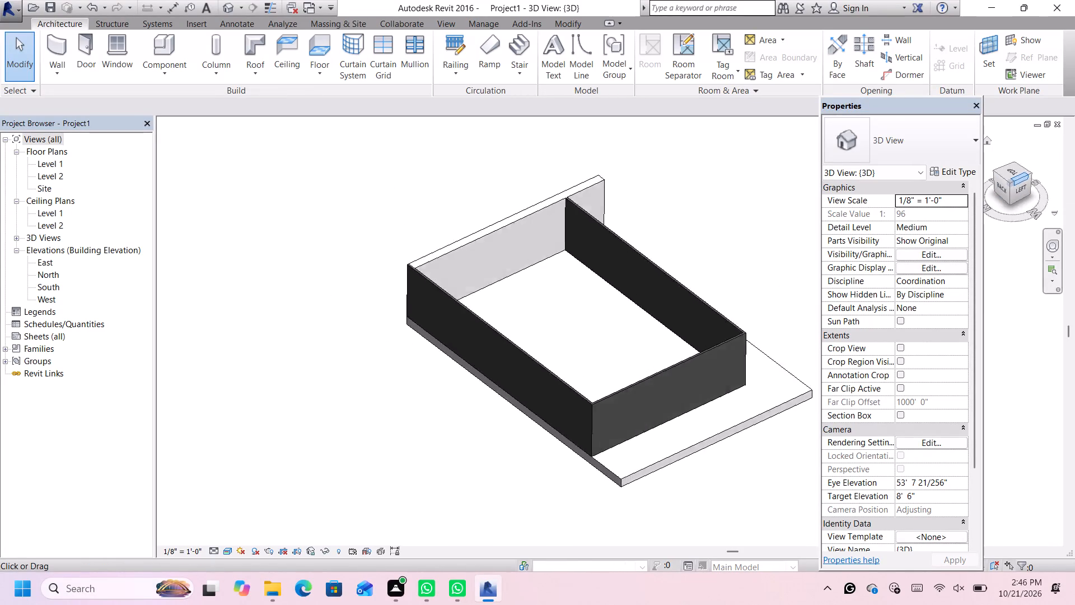
click(1030, 174)
click(1027, 184)
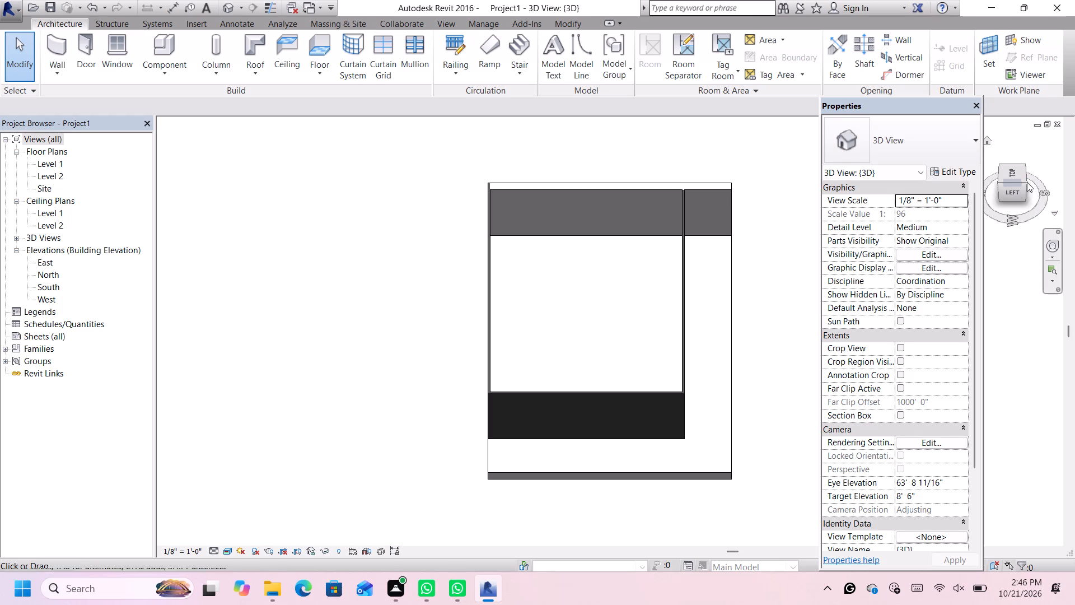
click(1021, 180)
click(1034, 188)
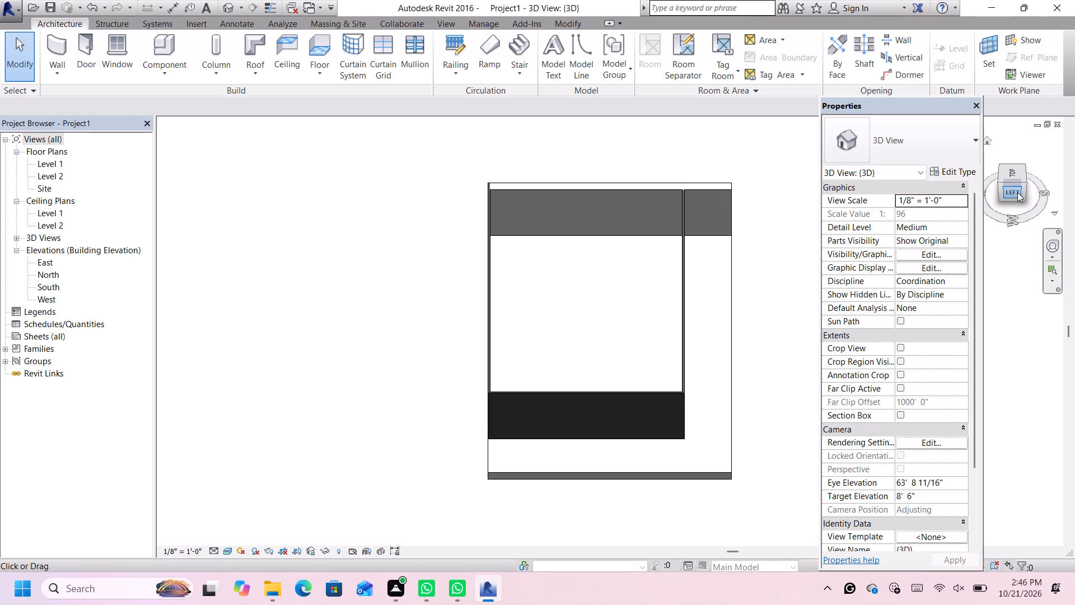
scroll(1023, 176, up, 1)
click(1023, 180)
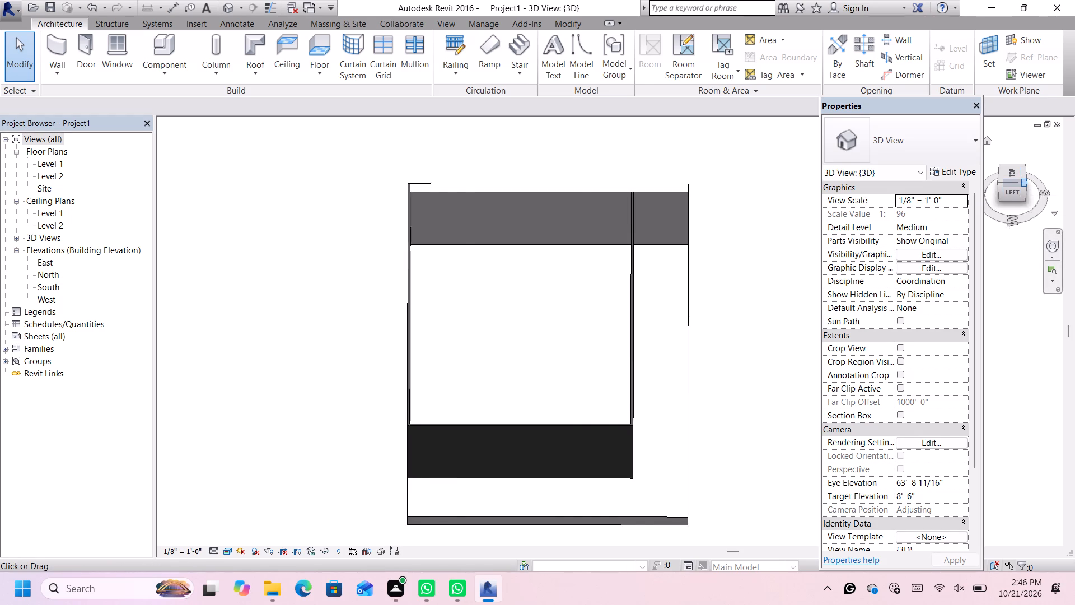
scroll(655, 337, up, 1)
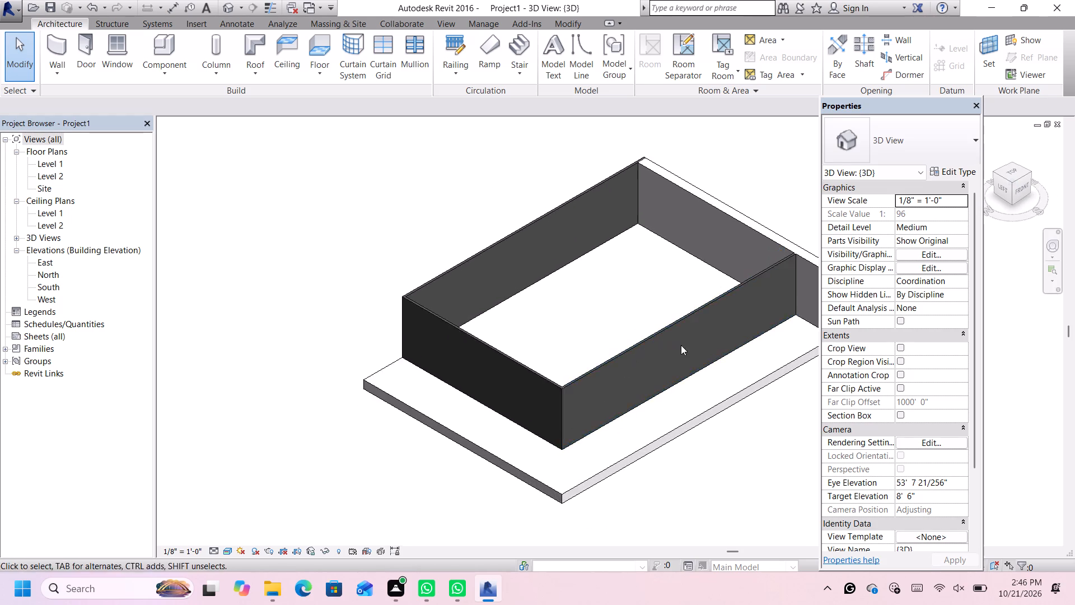
scroll(685, 352, down, 4)
scroll(750, 418, up, 3)
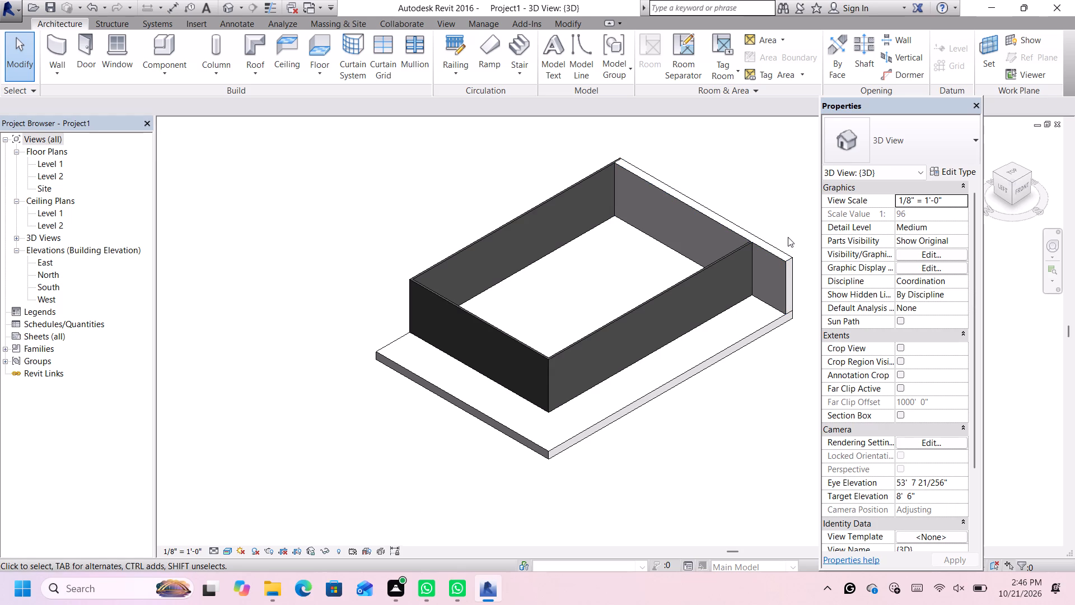
scroll(787, 259, up, 2)
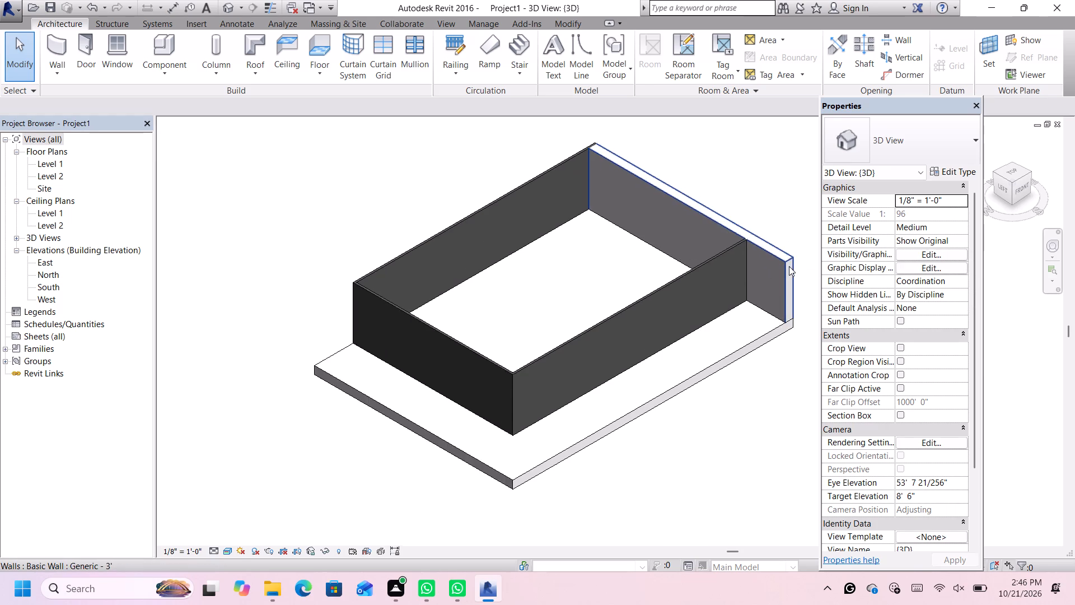
Open the South elevation view of the building.
double_click(52, 287)
scroll(738, 252, down, 4)
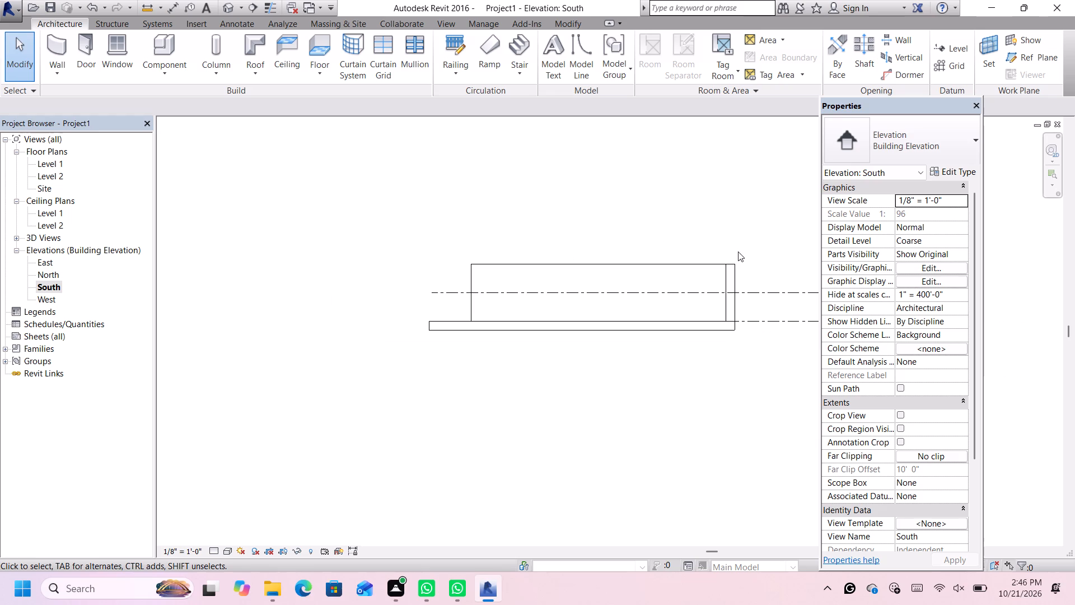
scroll(756, 238, down, 1)
scroll(756, 238, up, 3)
middle_click(774, 236)
middle_click(736, 272)
scroll(736, 272, down, 3)
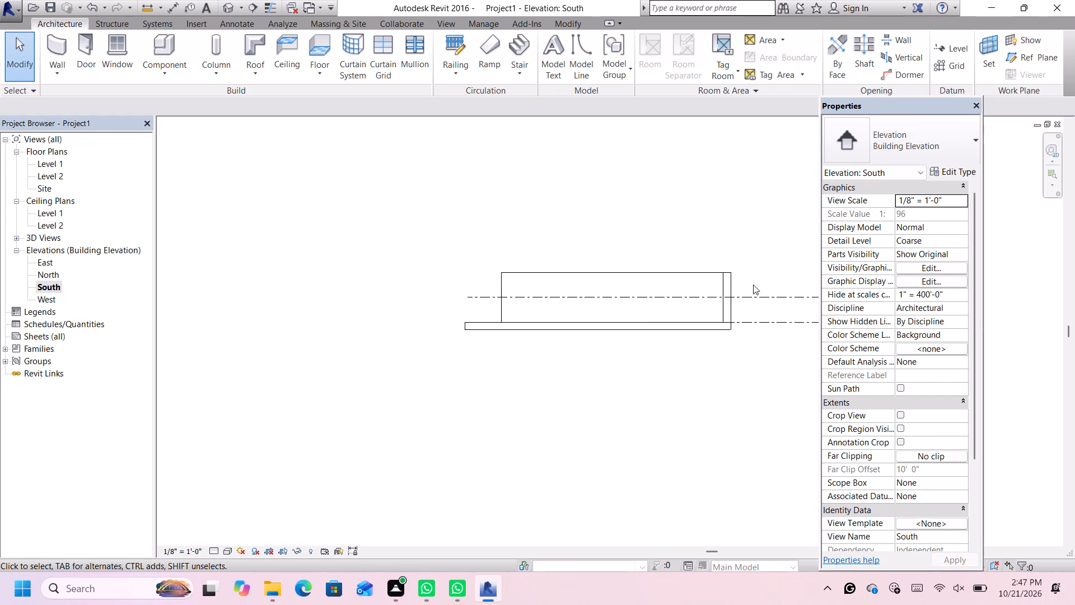
scroll(760, 287, up, 7)
scroll(786, 287, down, 4)
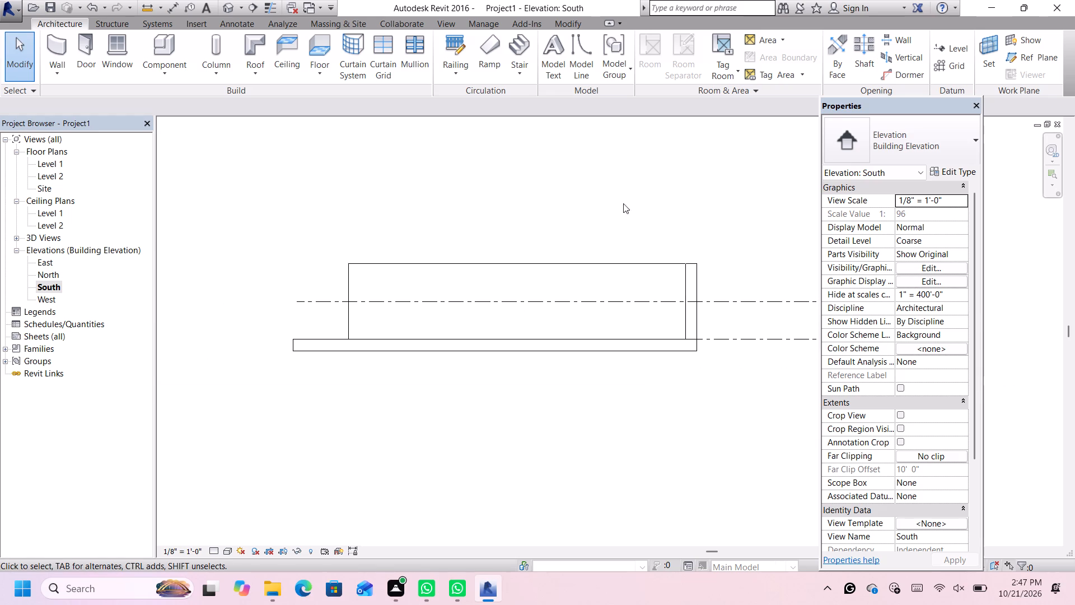
Create a new level 10' above Level 2 by picking its line with the Level tool's offset set to 10'.
click(954, 53)
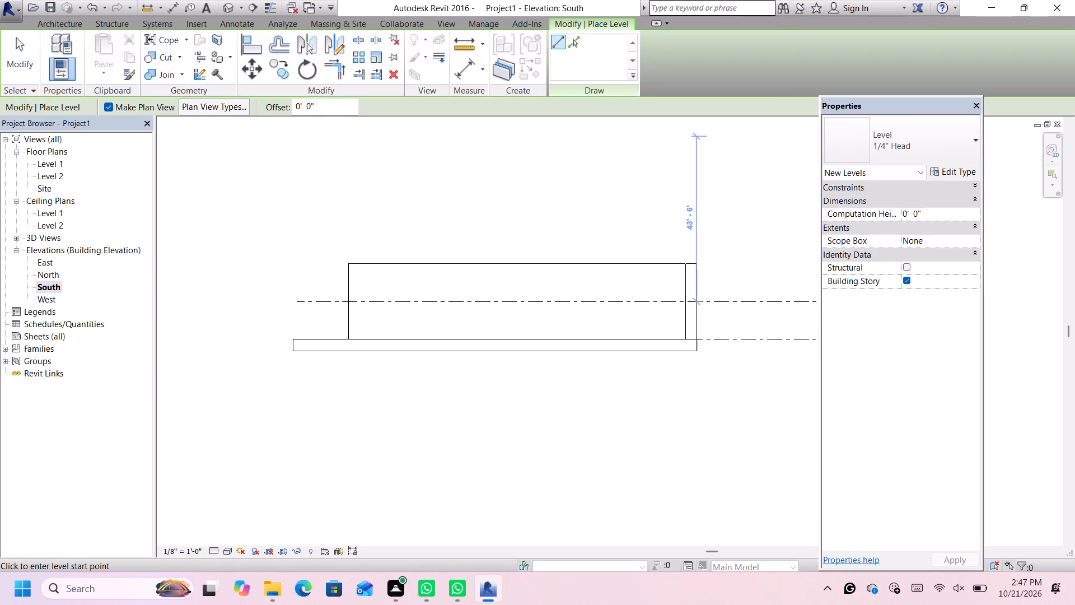
drag(318, 108, 293, 114)
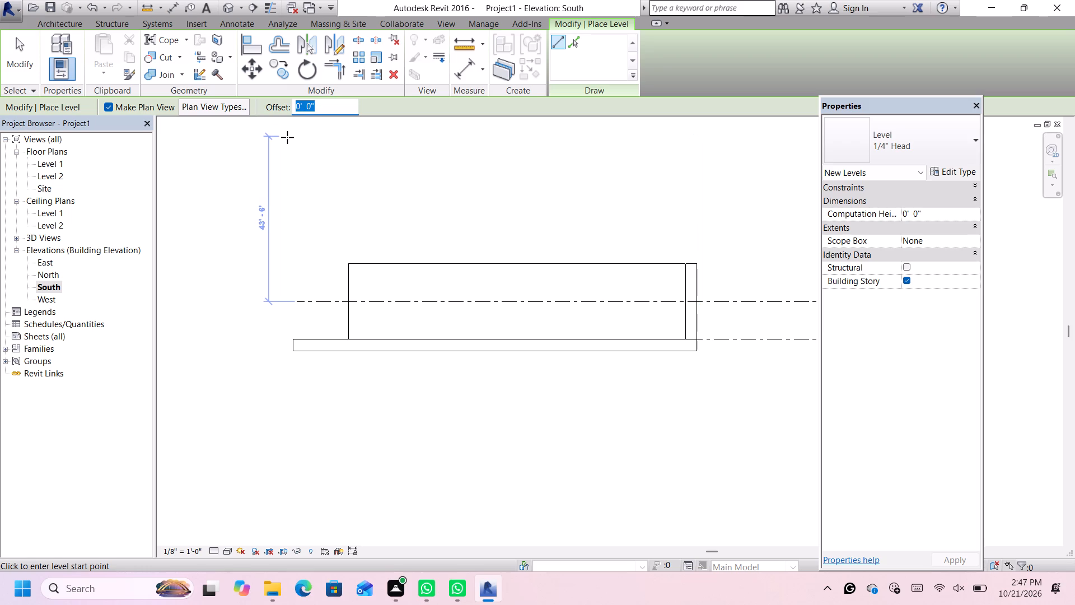
key(BackSpace)
key(1)
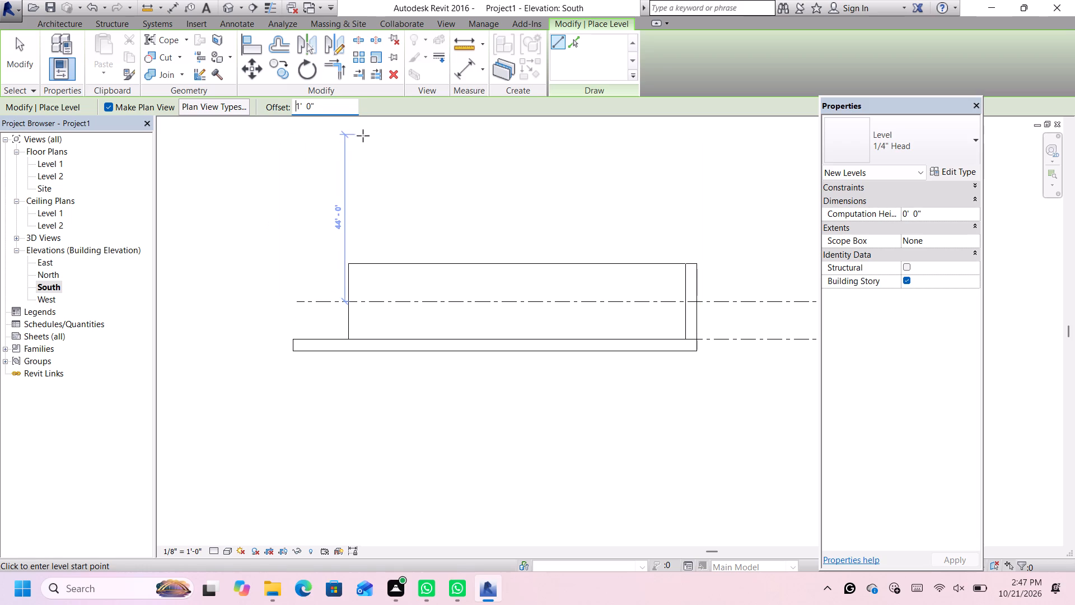
text(0')
key(Return)
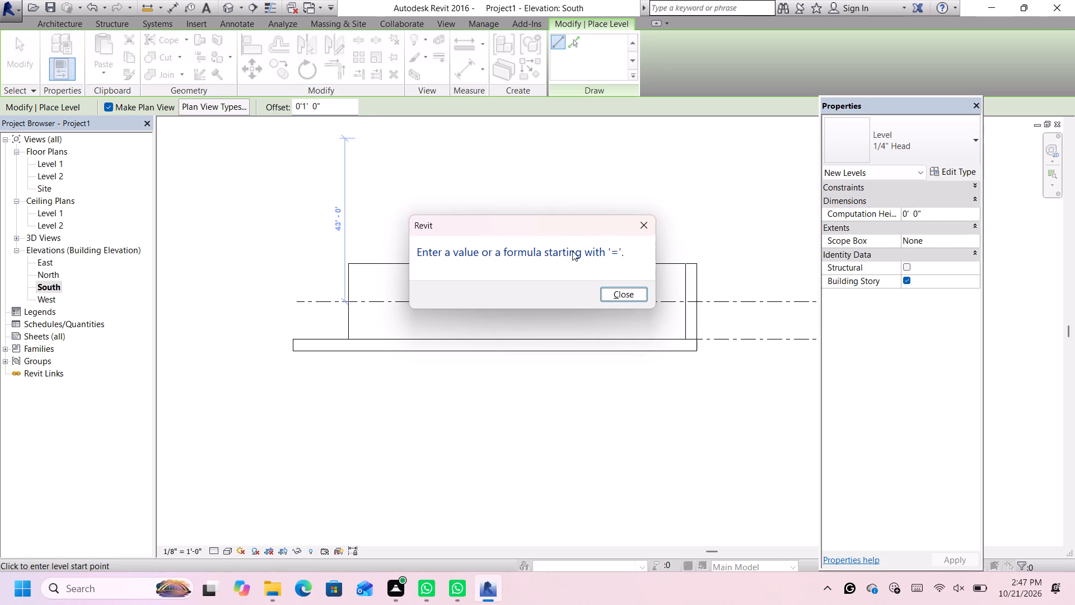
click(609, 290)
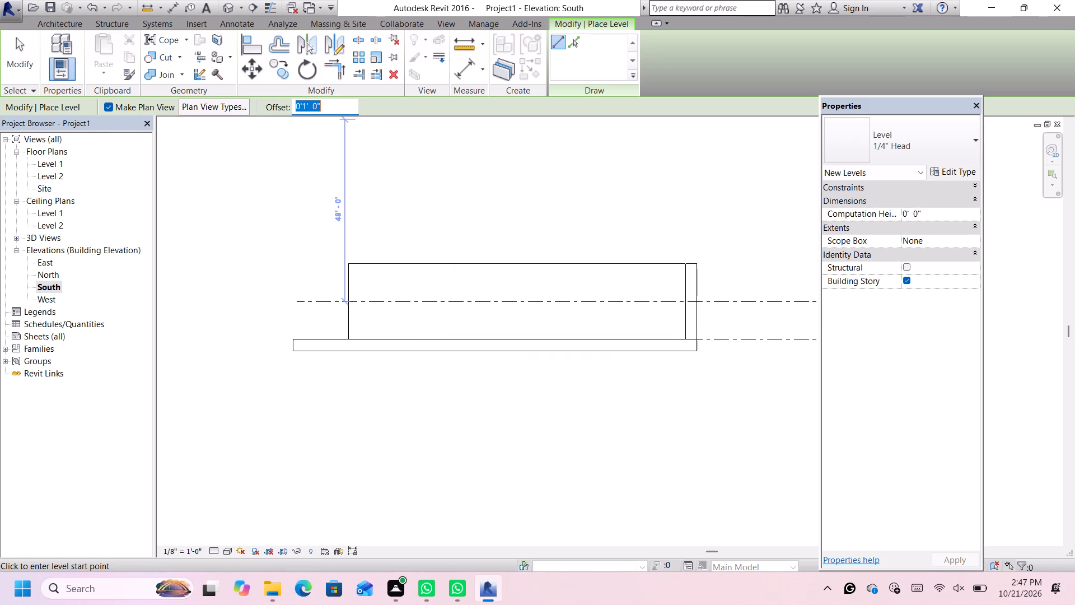
key(BackSpace)
key(1)
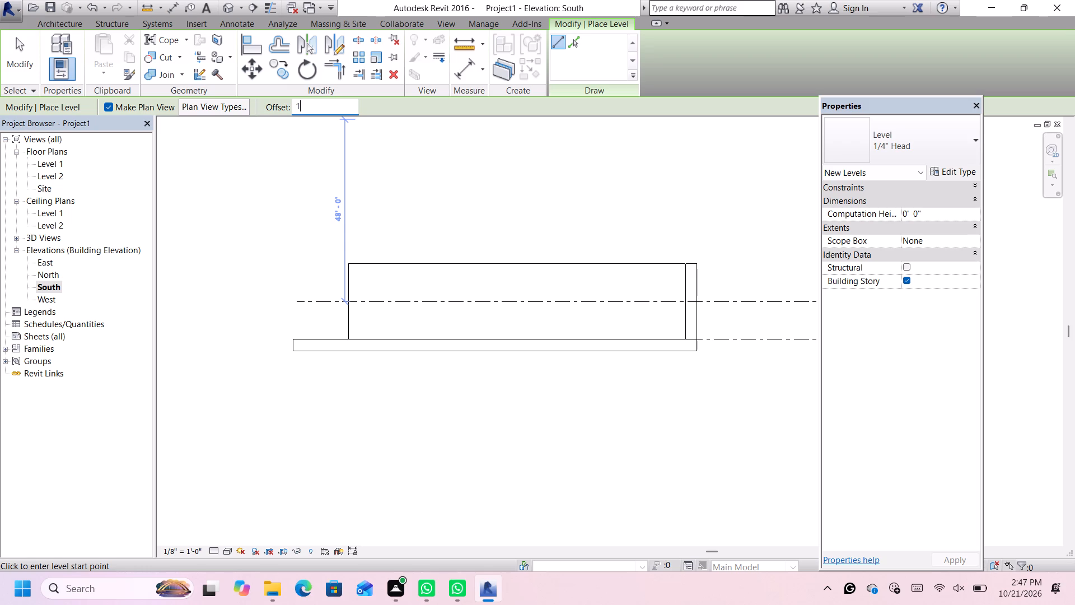
text(0')
key(Return)
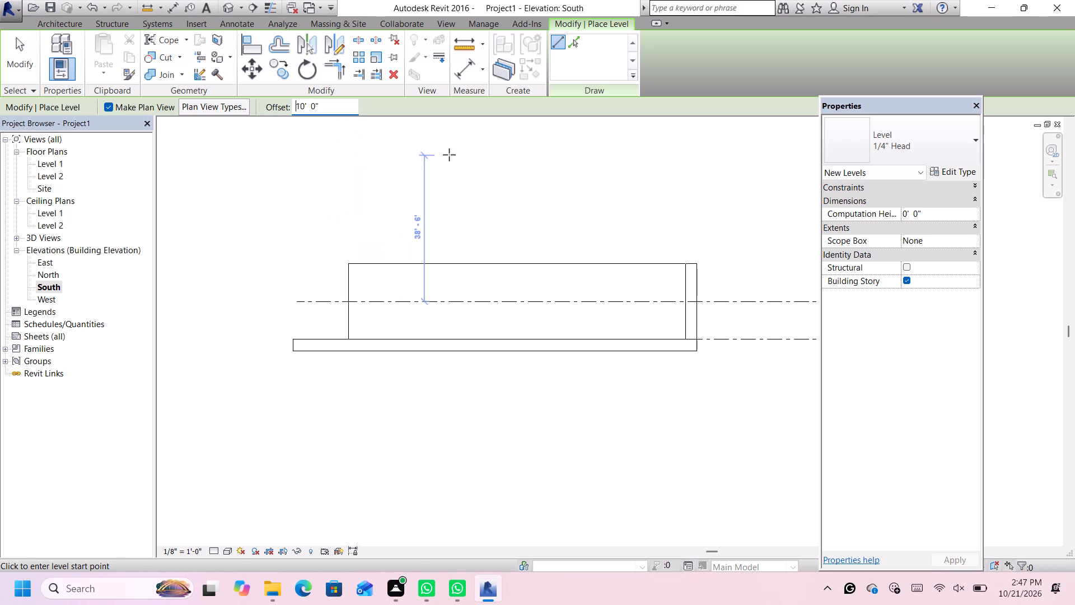
click(574, 38)
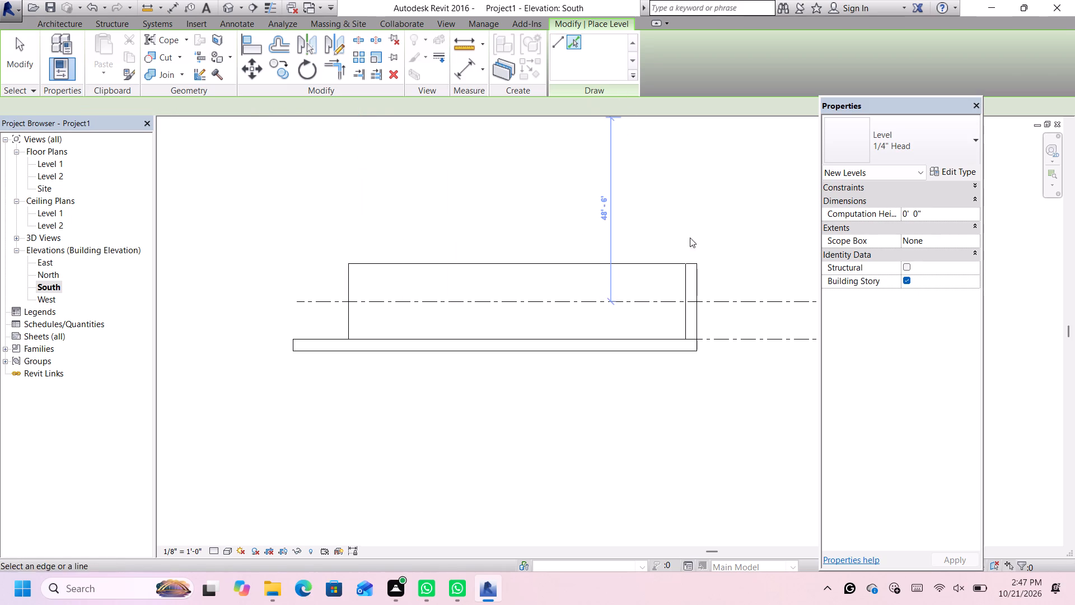
click(755, 300)
scroll(755, 300, down, 6)
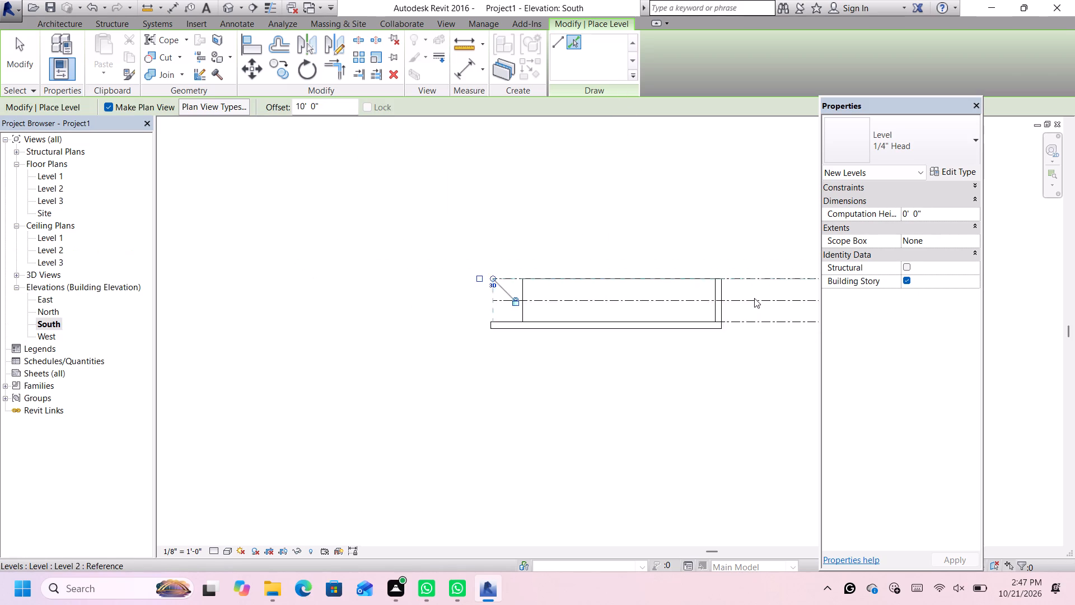
scroll(754, 298, down, 5)
scroll(798, 276, up, 14)
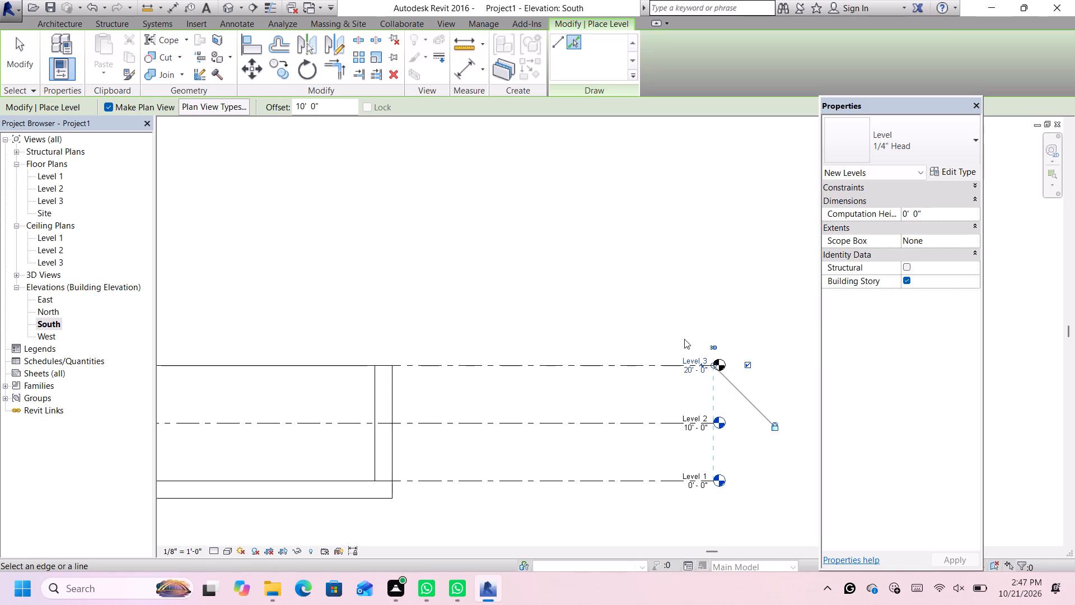
Add four more levels at 10' spacing above the 20' level, reaching 60', by picking each topmost level line.
click(635, 362)
scroll(640, 325, down, 6)
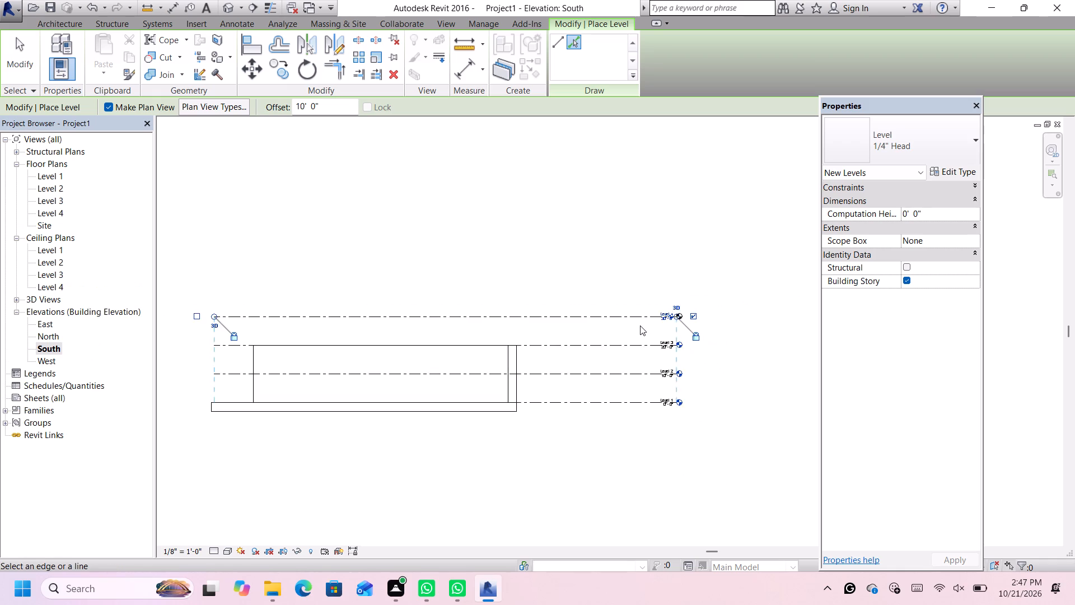
scroll(640, 325, down, 3)
click(633, 317)
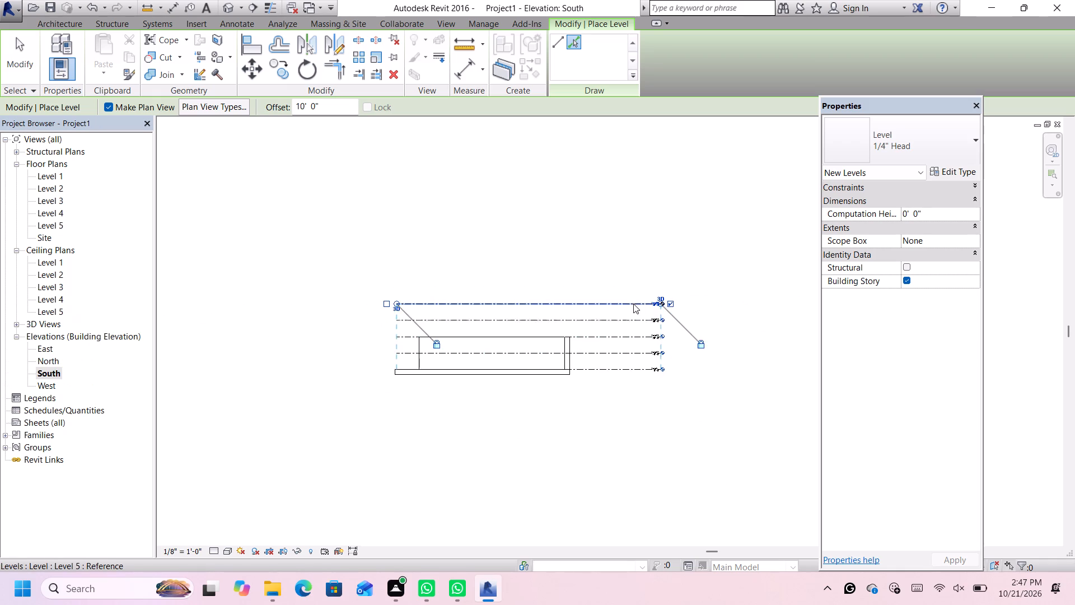
scroll(633, 302, up, 4)
click(633, 302)
click(635, 273)
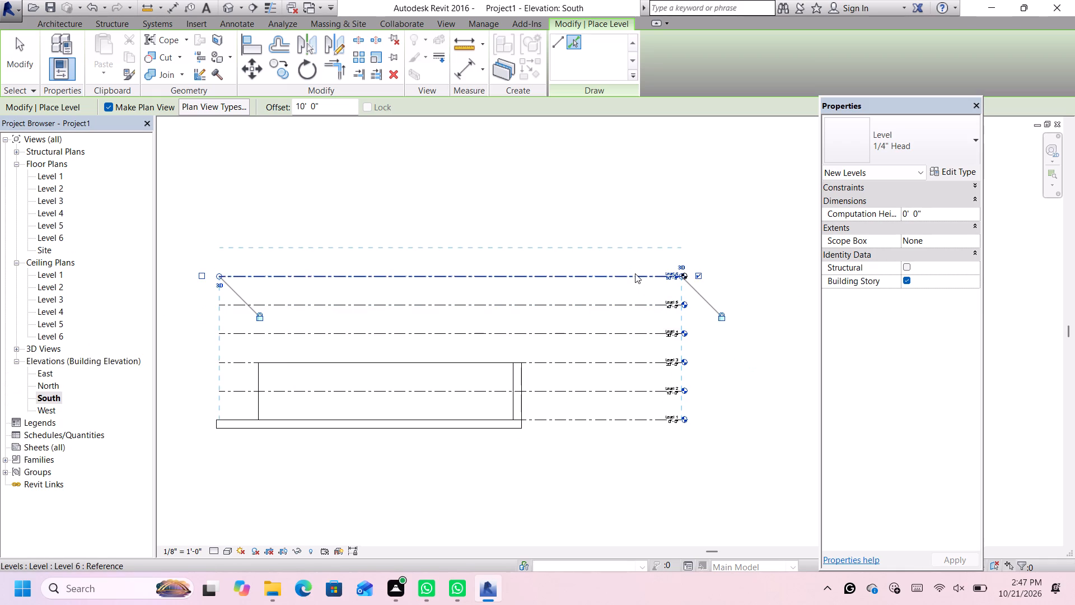
scroll(634, 274, down, 6)
scroll(560, 274, up, 5)
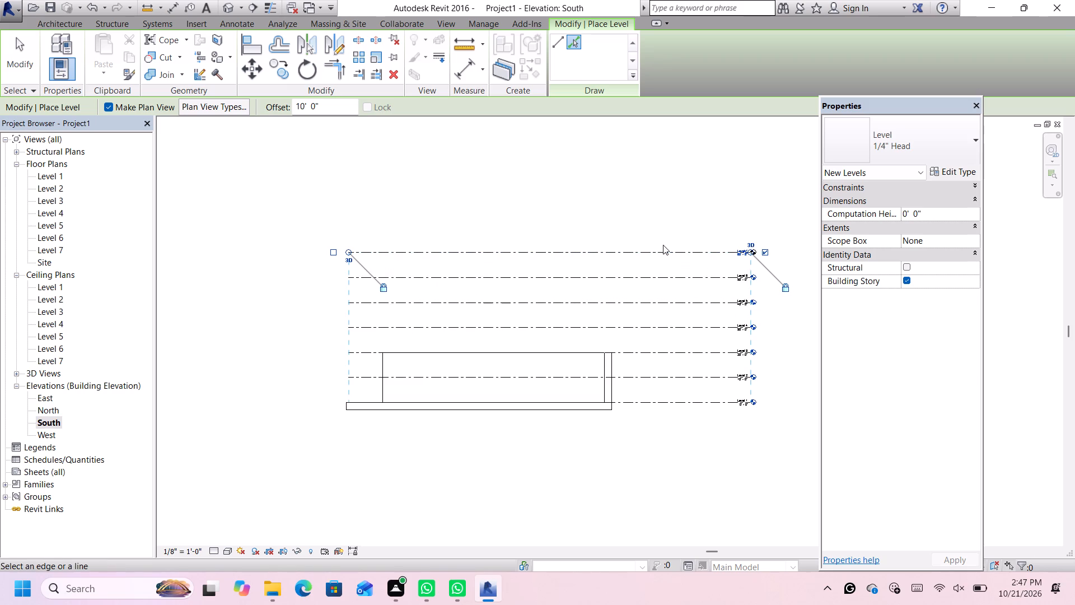
Add three more levels at 10' spacing above the 60' level, picking each topmost level line in turn.
click(662, 252)
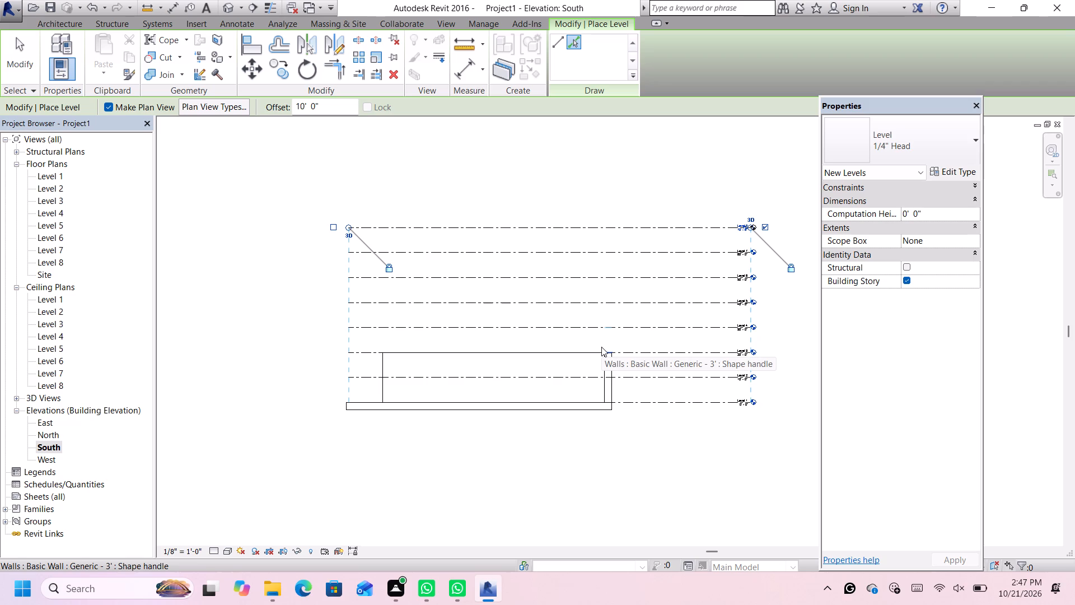
scroll(704, 230, up, 3)
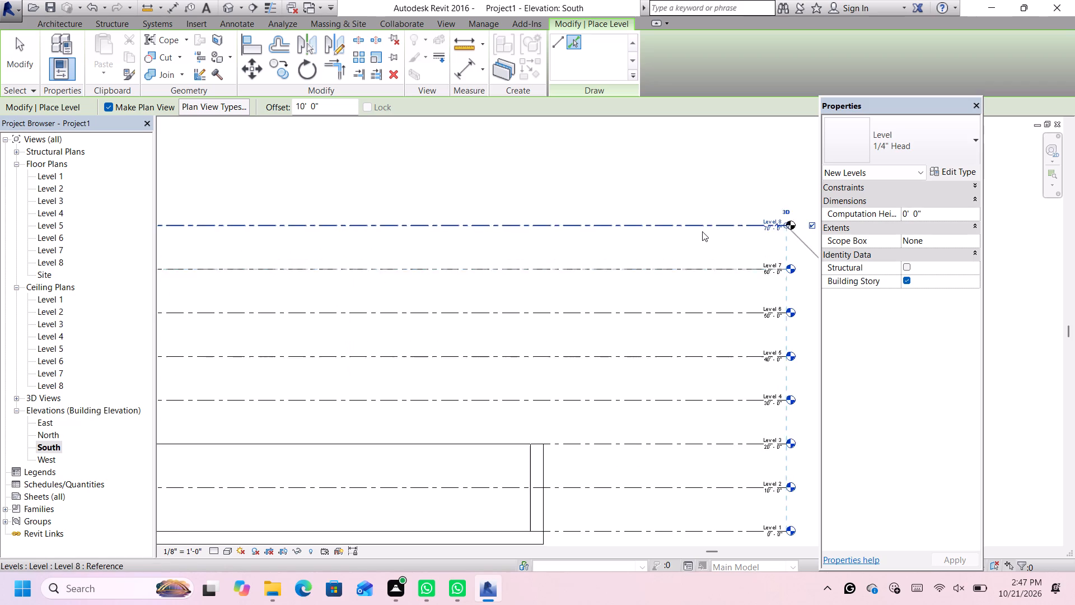
scroll(702, 231, up, 3)
click(704, 222)
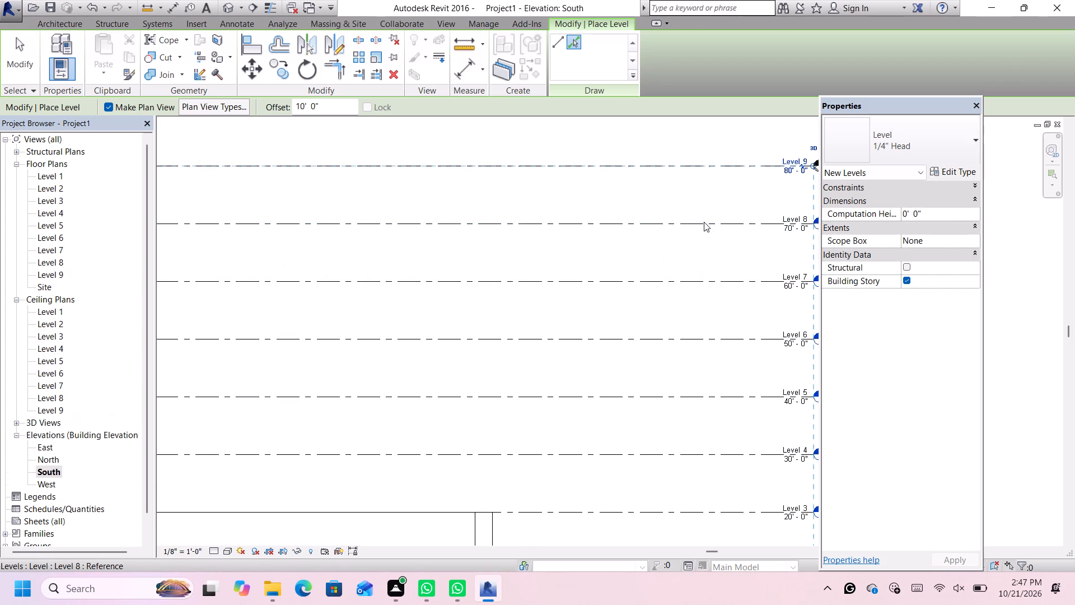
scroll(703, 224, down, 8)
scroll(715, 187, up, 3)
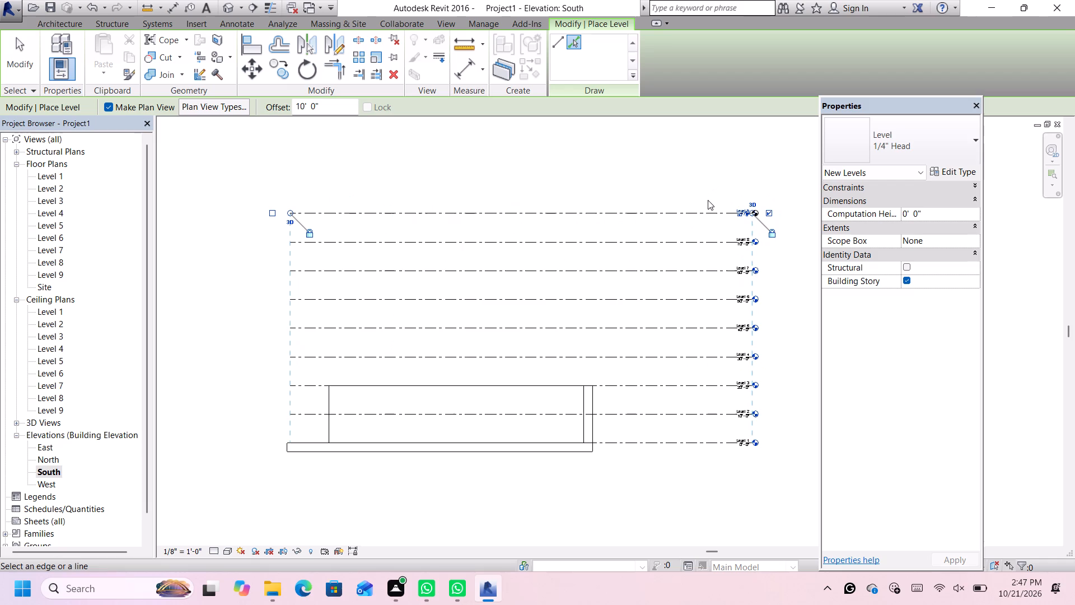
click(705, 208)
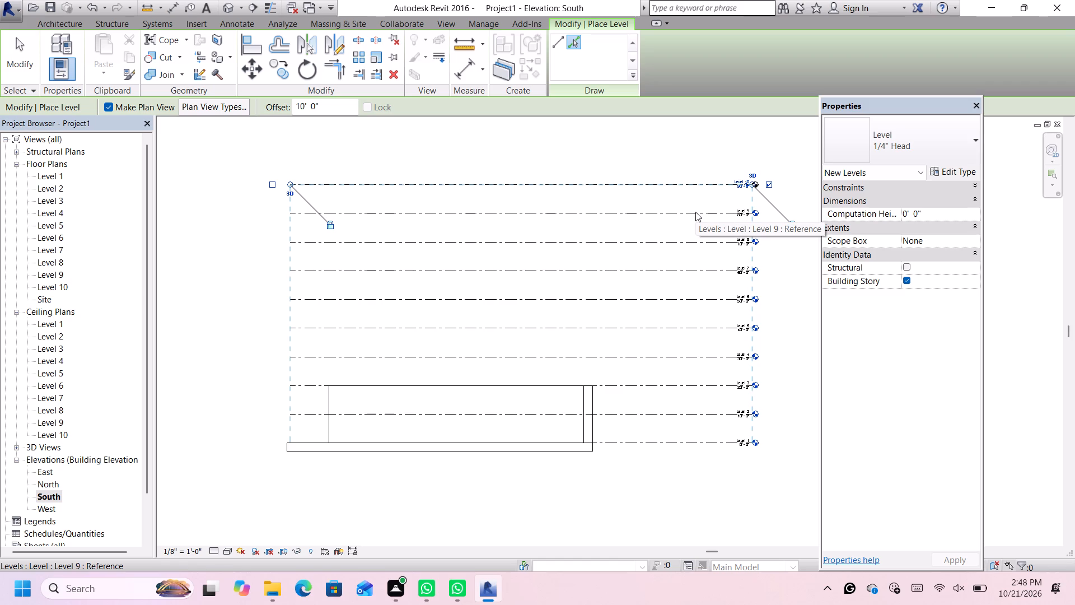
scroll(681, 222, down, 3)
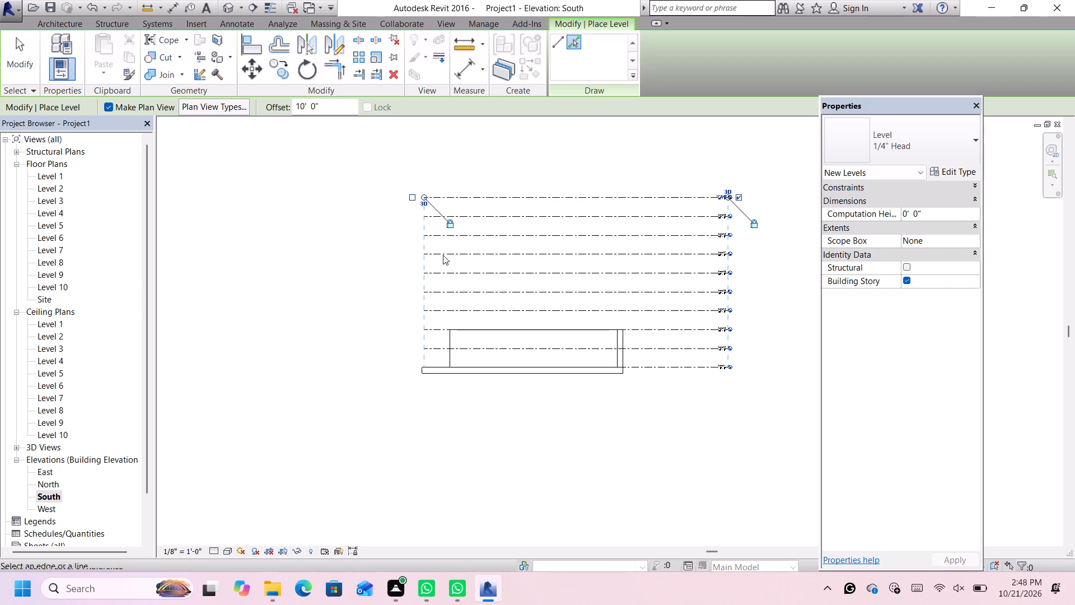
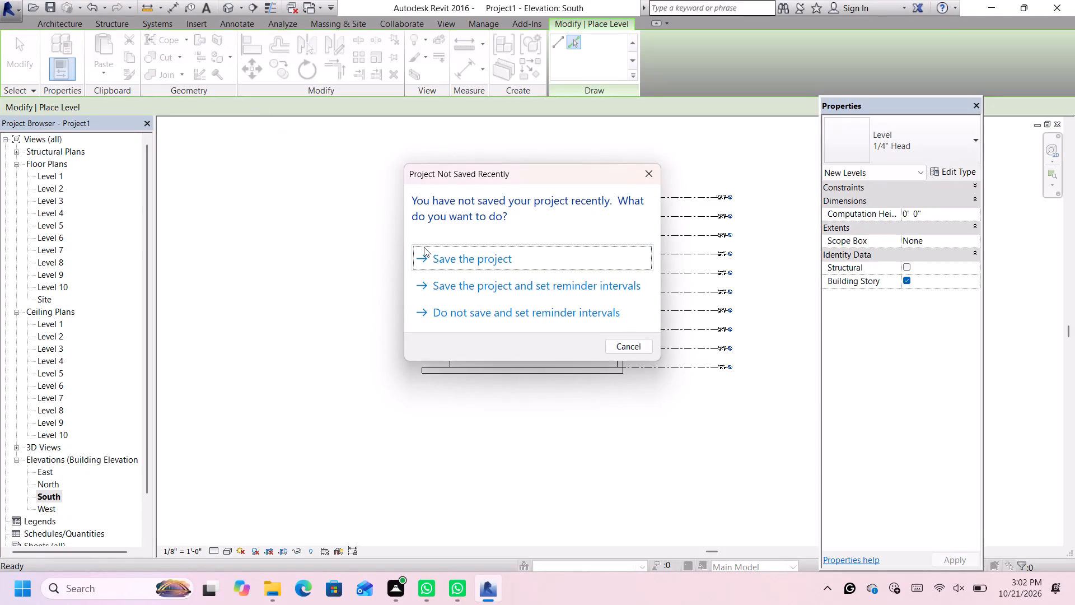
Start saving the project and choose the Desktop folder synbiosis solutions > civil dwg 2 > THE AFRICAN BOULVERED as its location.
click(436, 252)
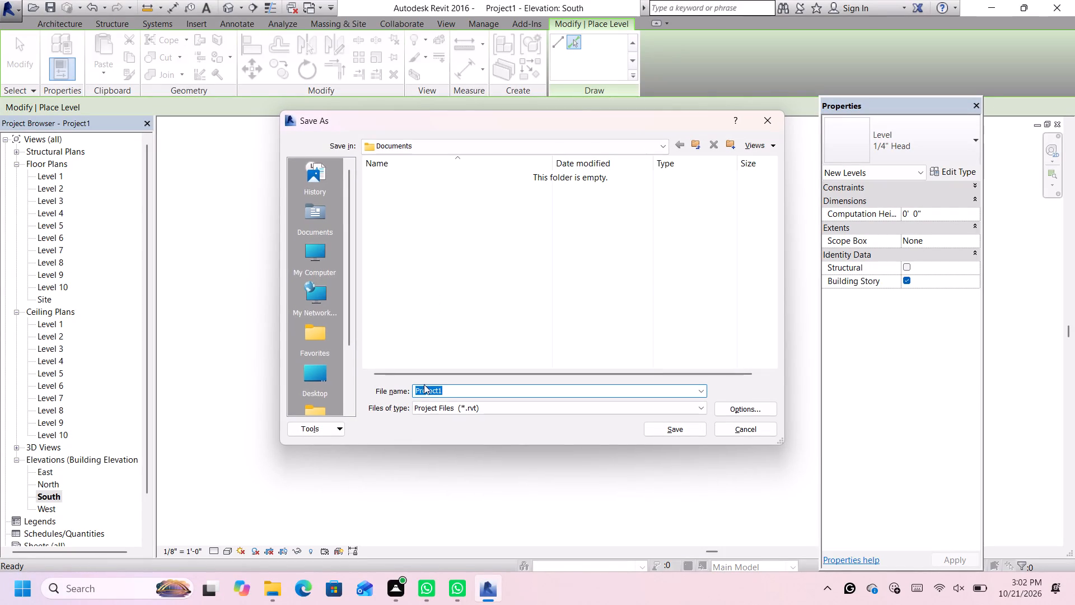
click(325, 371)
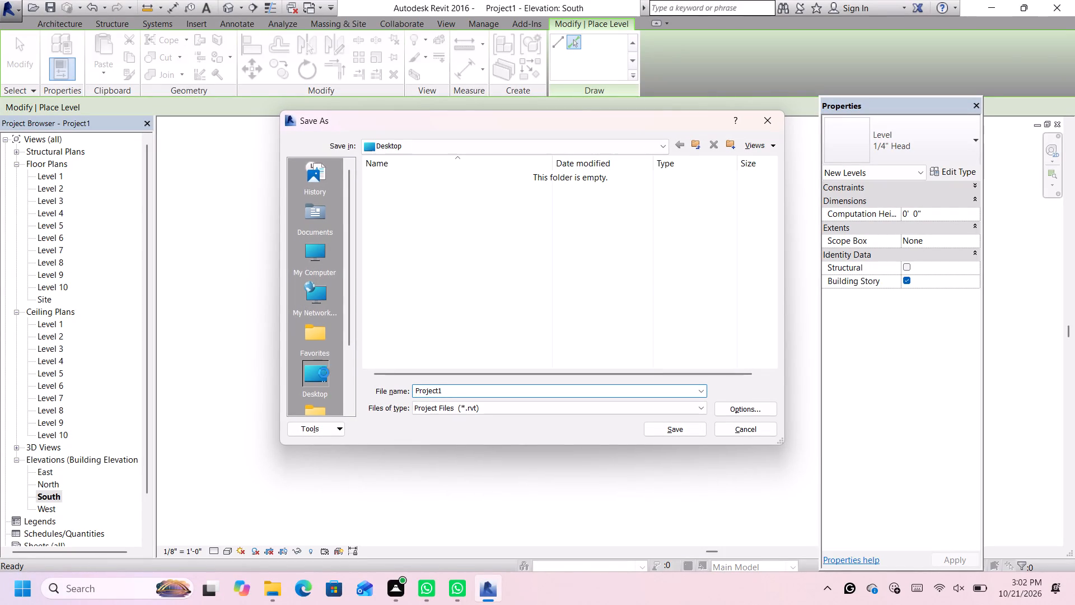
click(324, 373)
scroll(501, 313, down, 3)
scroll(411, 356, down, 2)
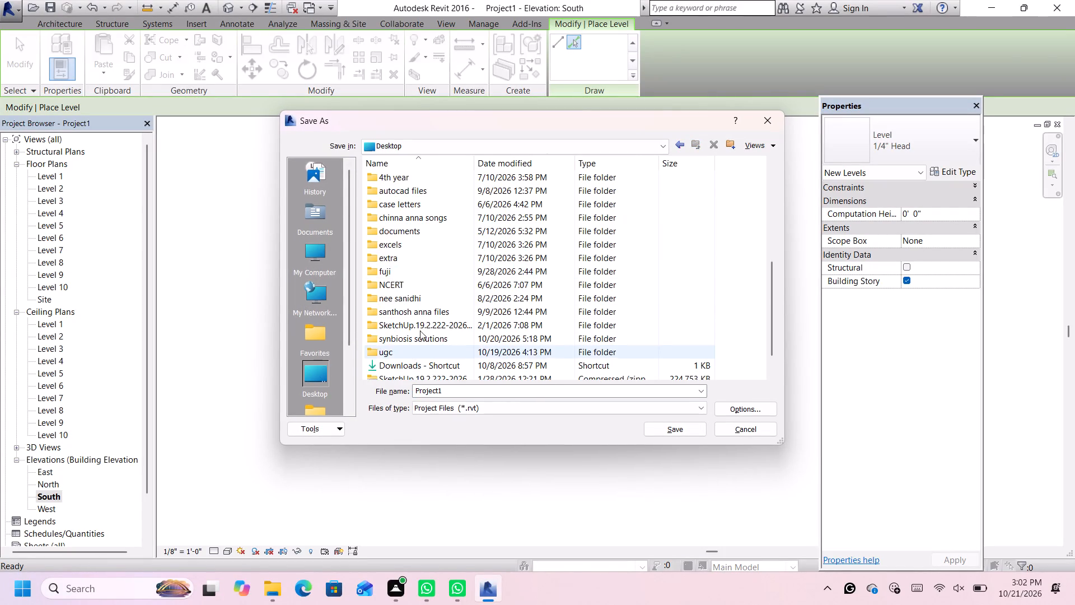
scroll(424, 320, down, 1)
scroll(424, 320, up, 1)
scroll(438, 305, down, 1)
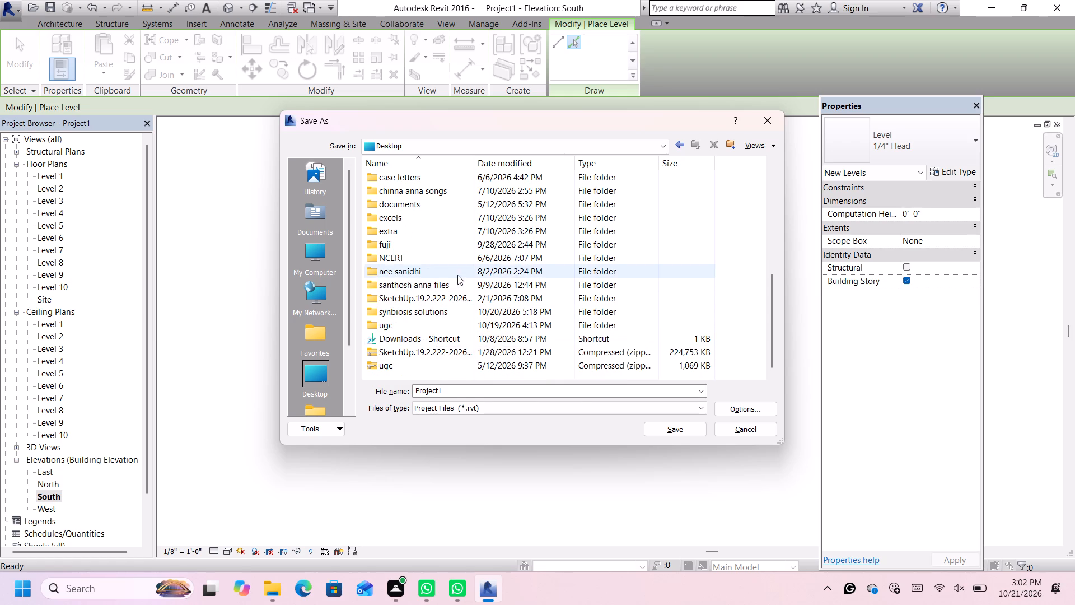
click(443, 310)
double_click(441, 310)
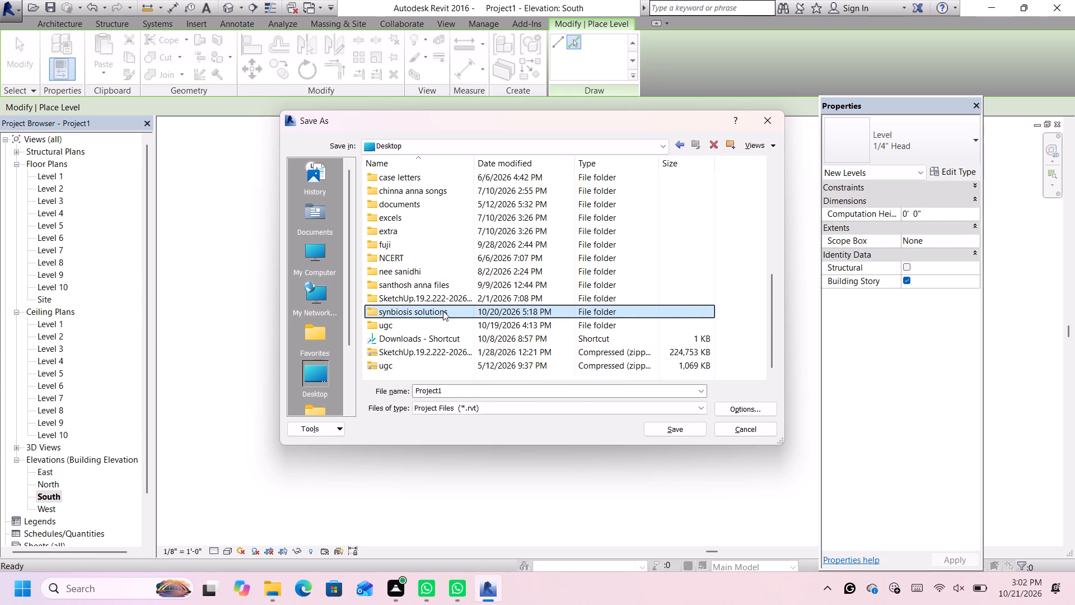
double_click(462, 310)
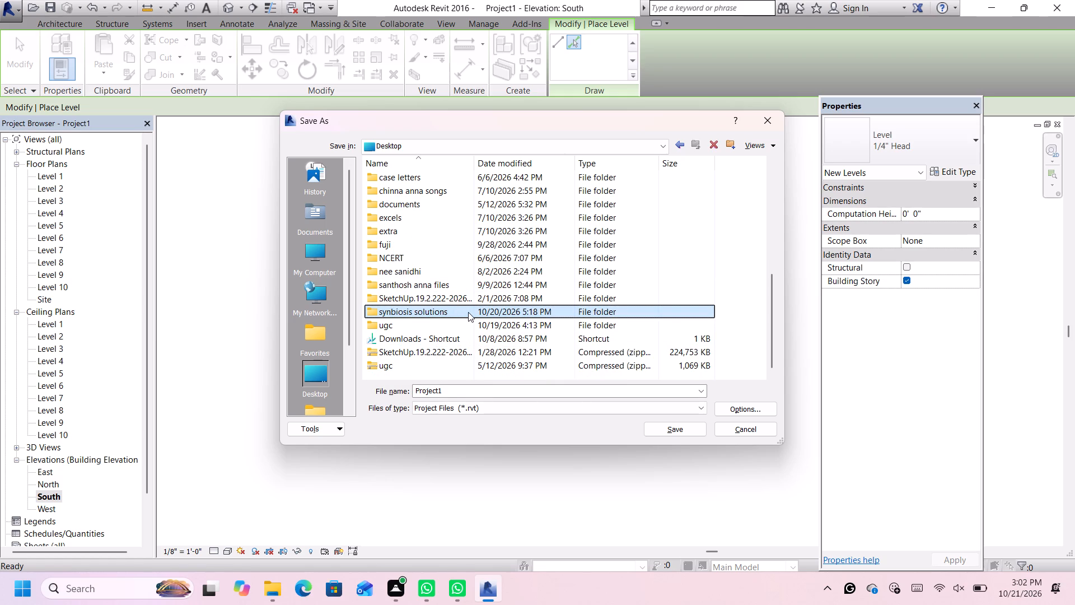
double_click(469, 312)
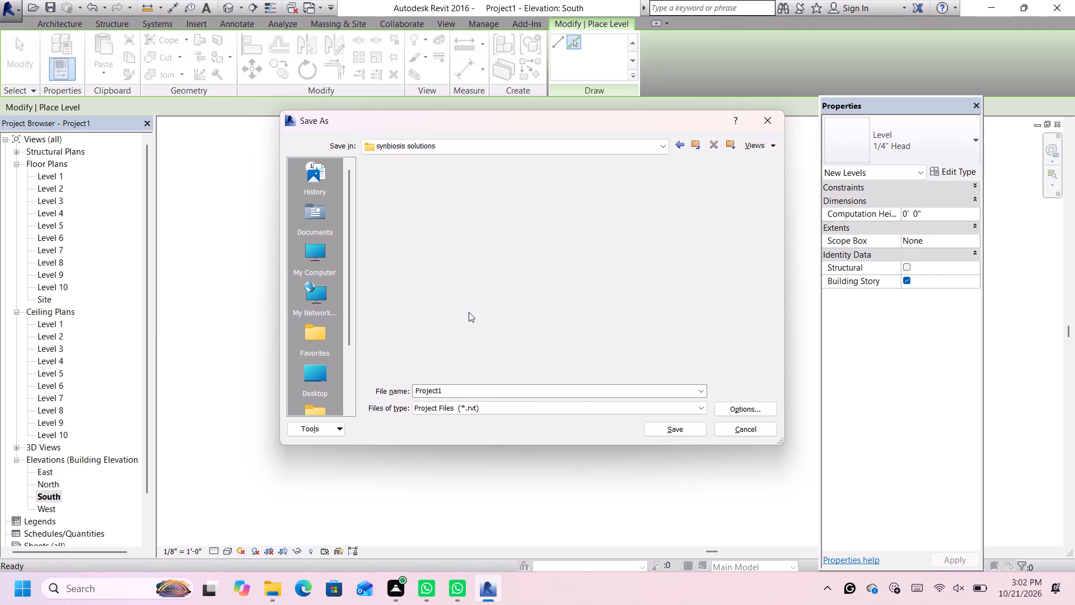
double_click(485, 207)
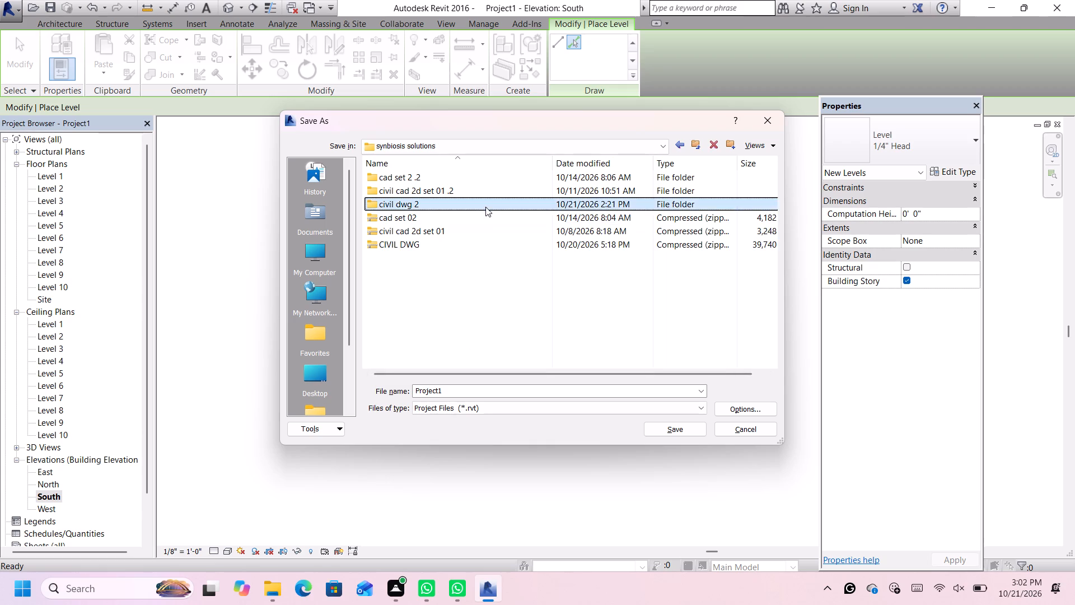
scroll(483, 346, down, 5)
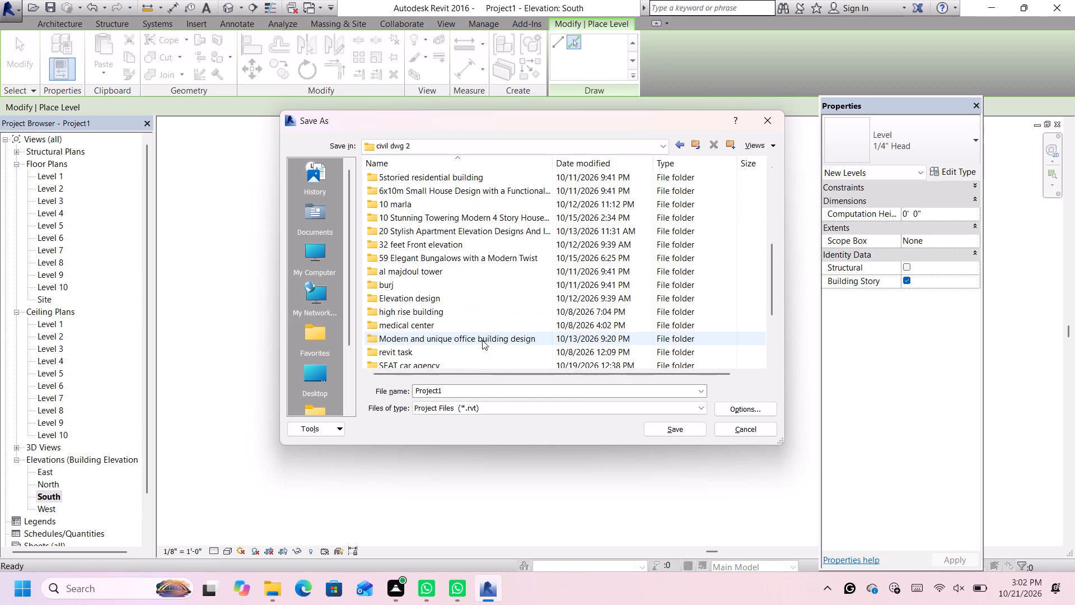
scroll(482, 339, down, 4)
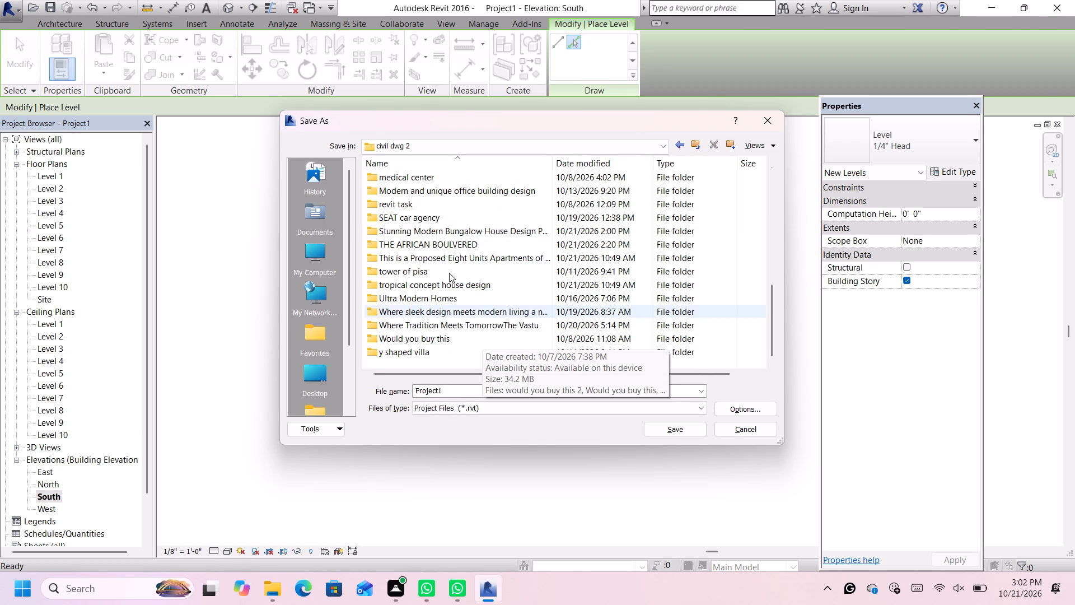
double_click(442, 241)
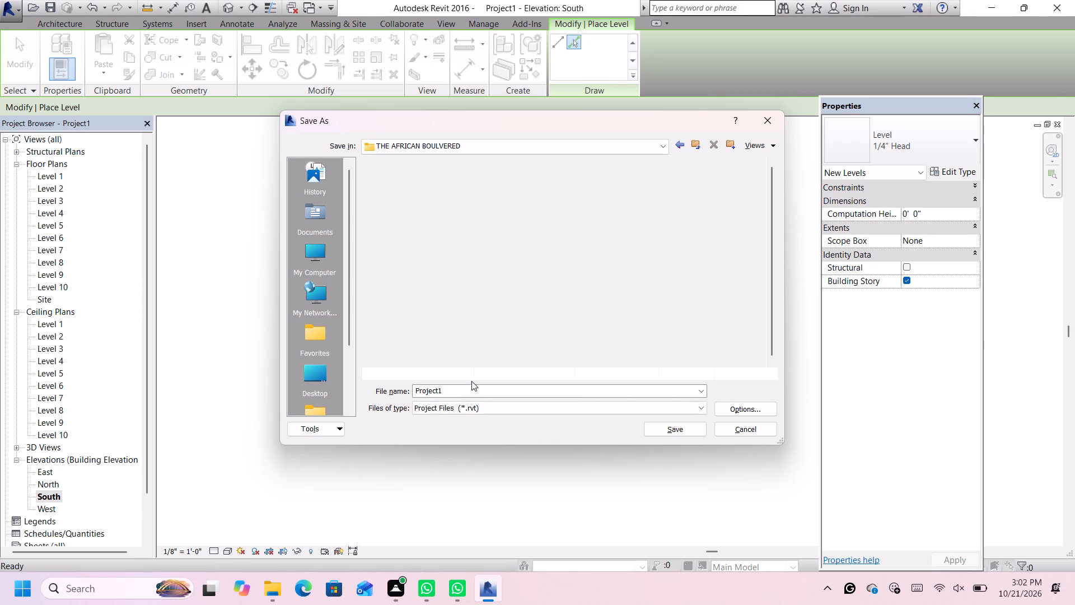
Name the project file THE AFRICAN BOULVERED, without the .jpg extension, and save it as an RVT project.
click(474, 389)
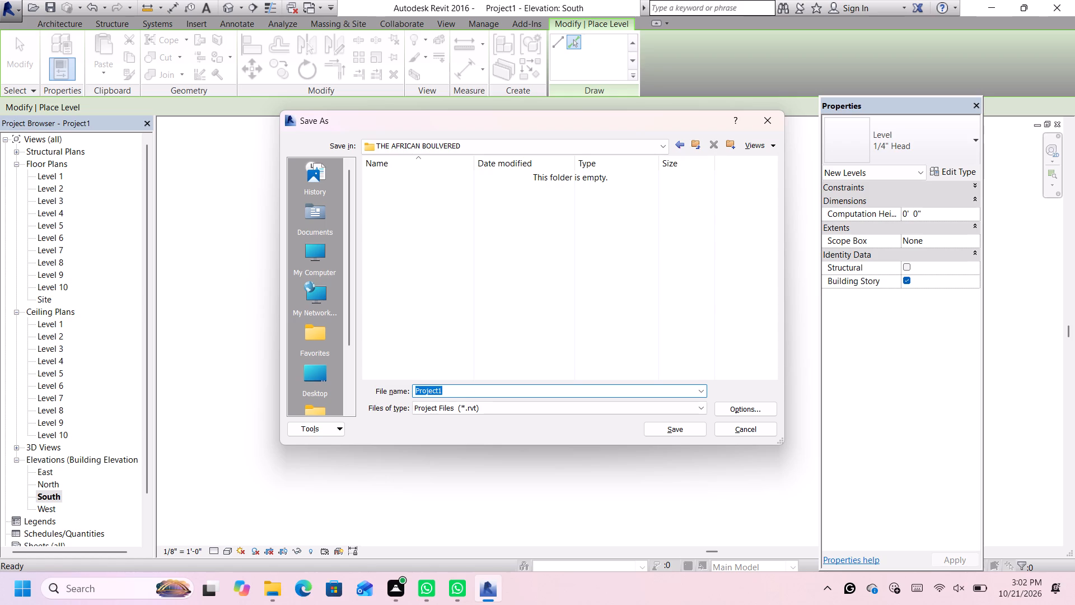
key(BackSpace)
key(t)
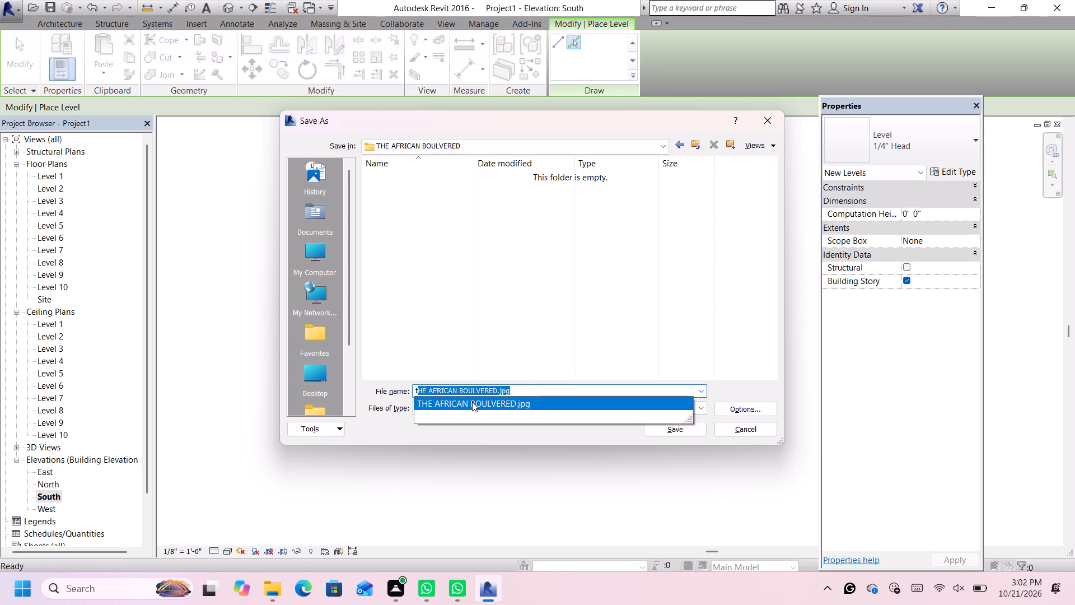
click(472, 402)
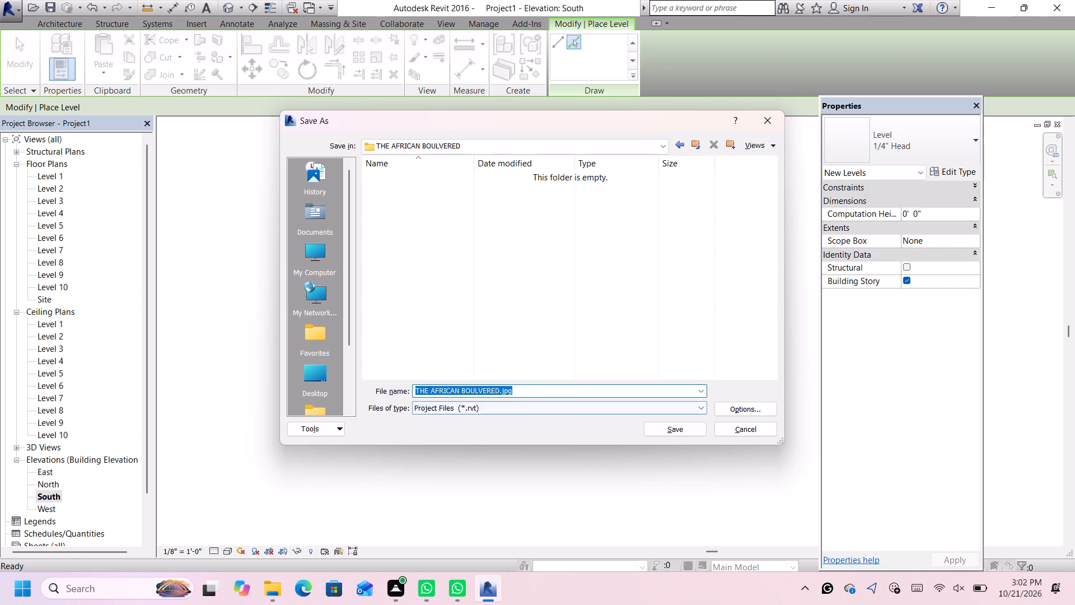
click(528, 394)
key(BackSpace)
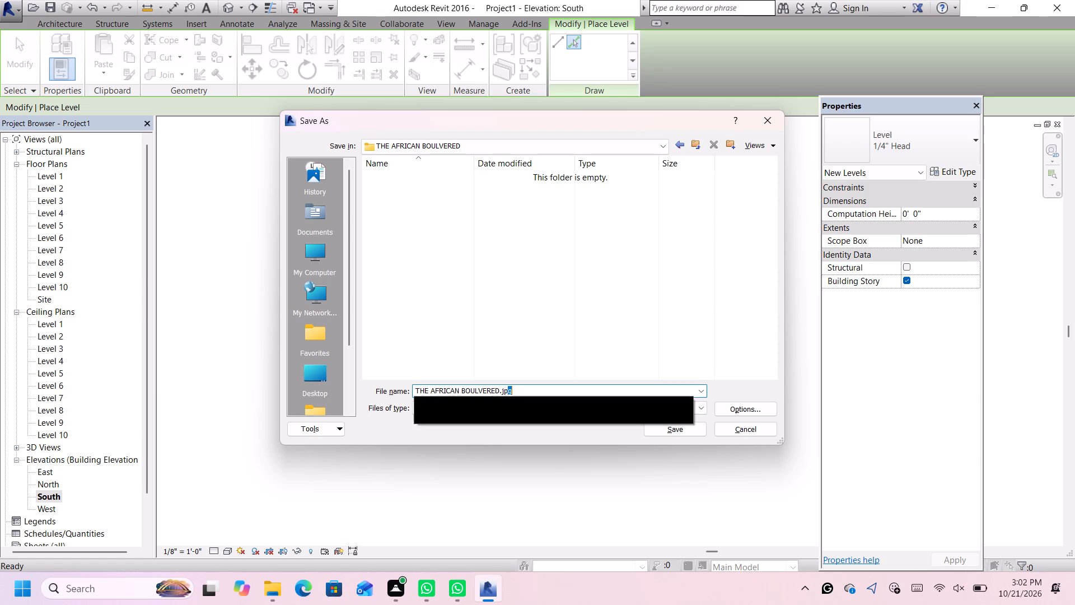
key(BackSpace)
key(BackSpace)
key(BackSpace)
key(BackSpace)
key(Return)
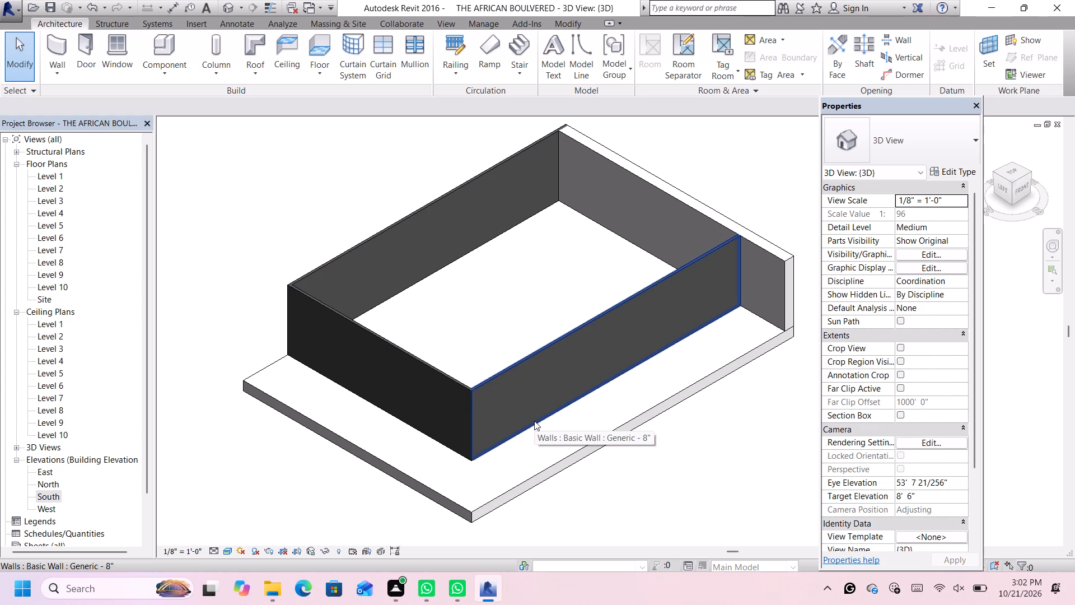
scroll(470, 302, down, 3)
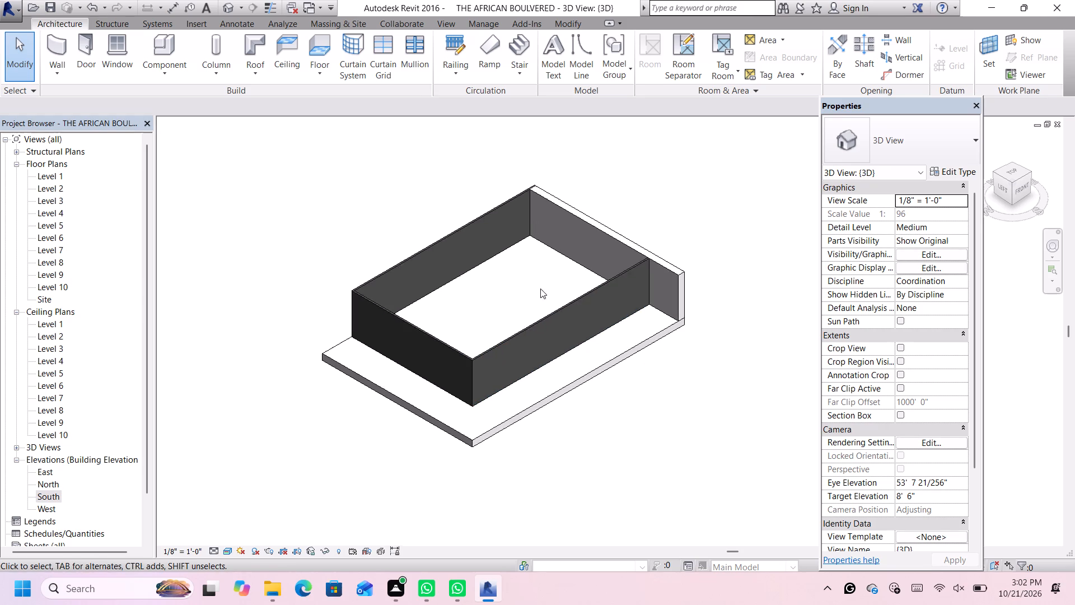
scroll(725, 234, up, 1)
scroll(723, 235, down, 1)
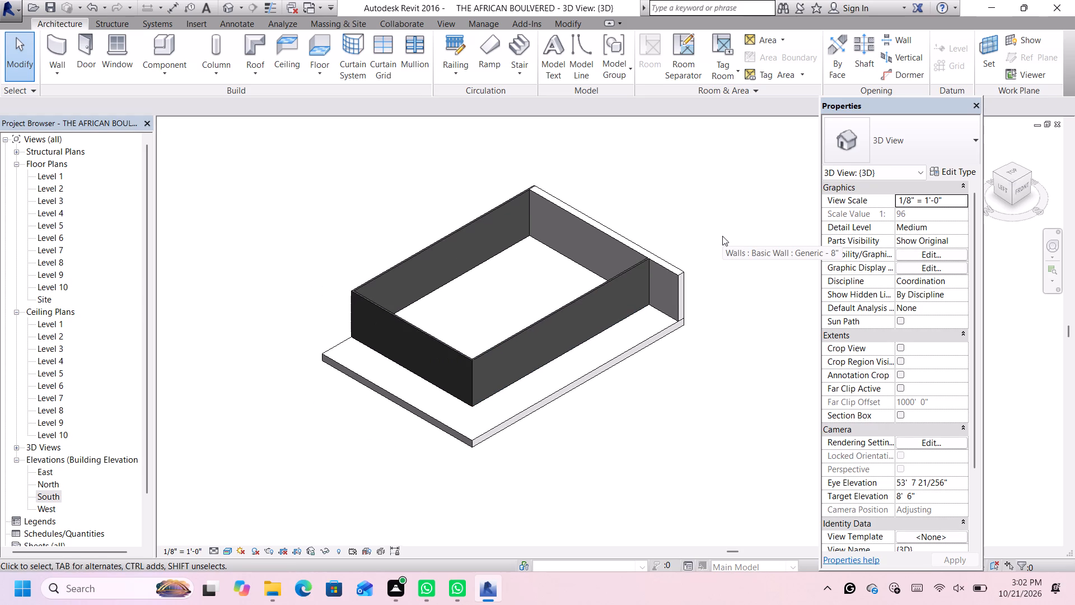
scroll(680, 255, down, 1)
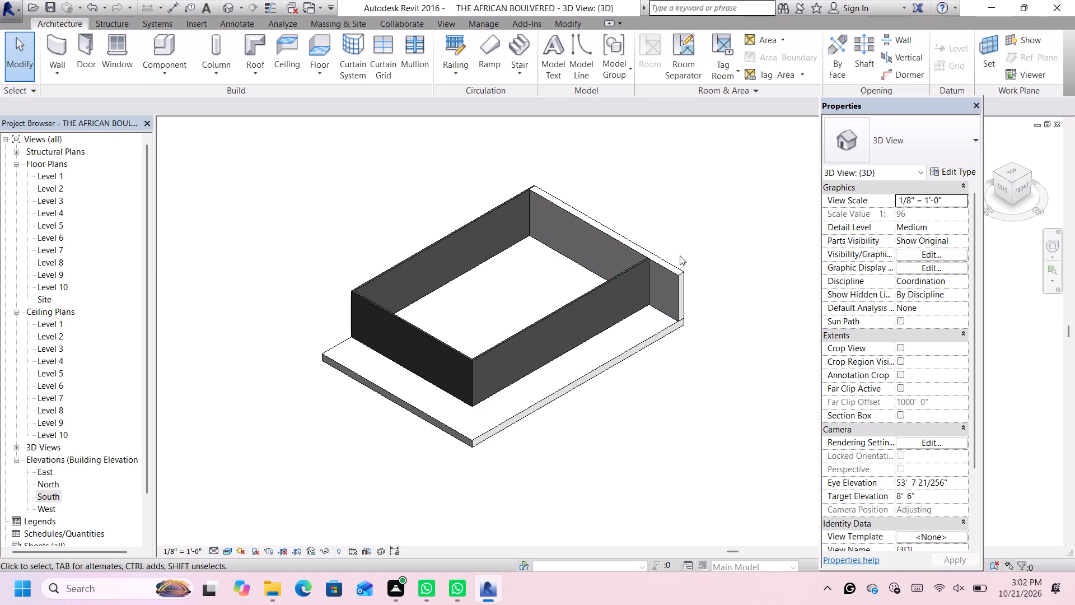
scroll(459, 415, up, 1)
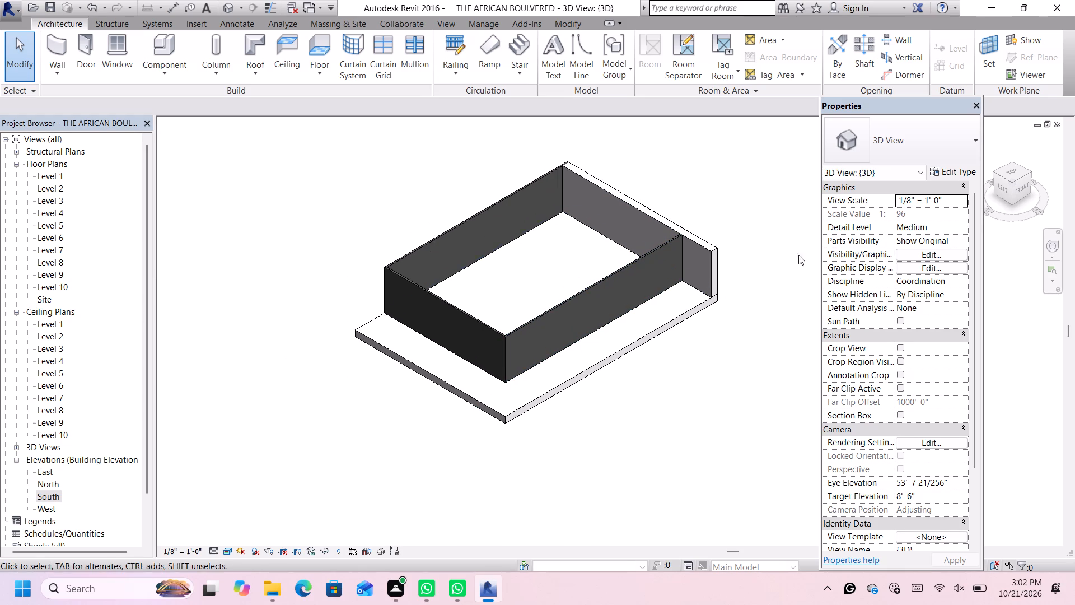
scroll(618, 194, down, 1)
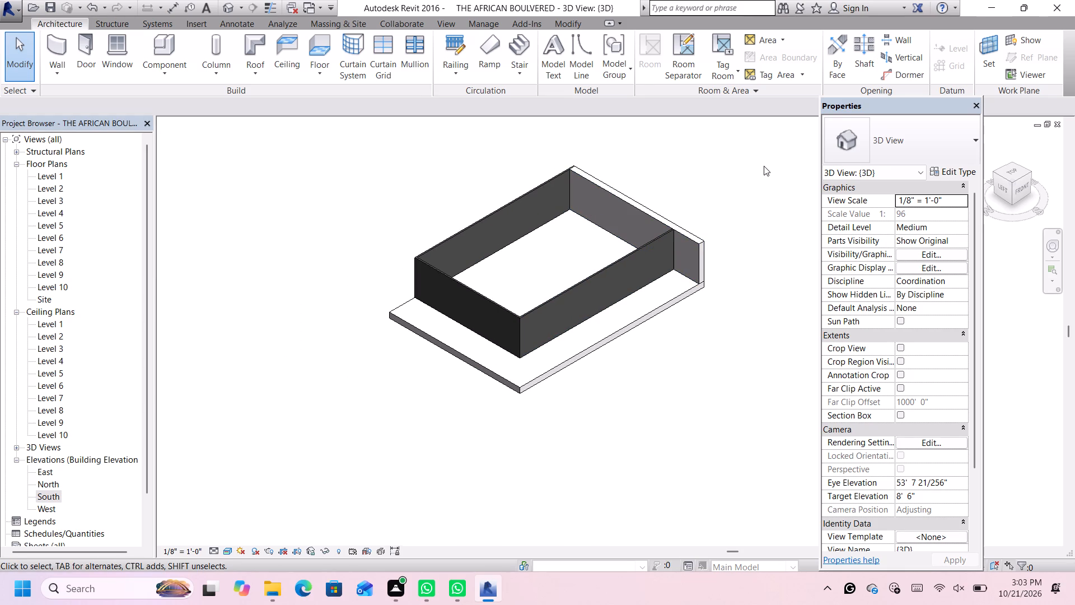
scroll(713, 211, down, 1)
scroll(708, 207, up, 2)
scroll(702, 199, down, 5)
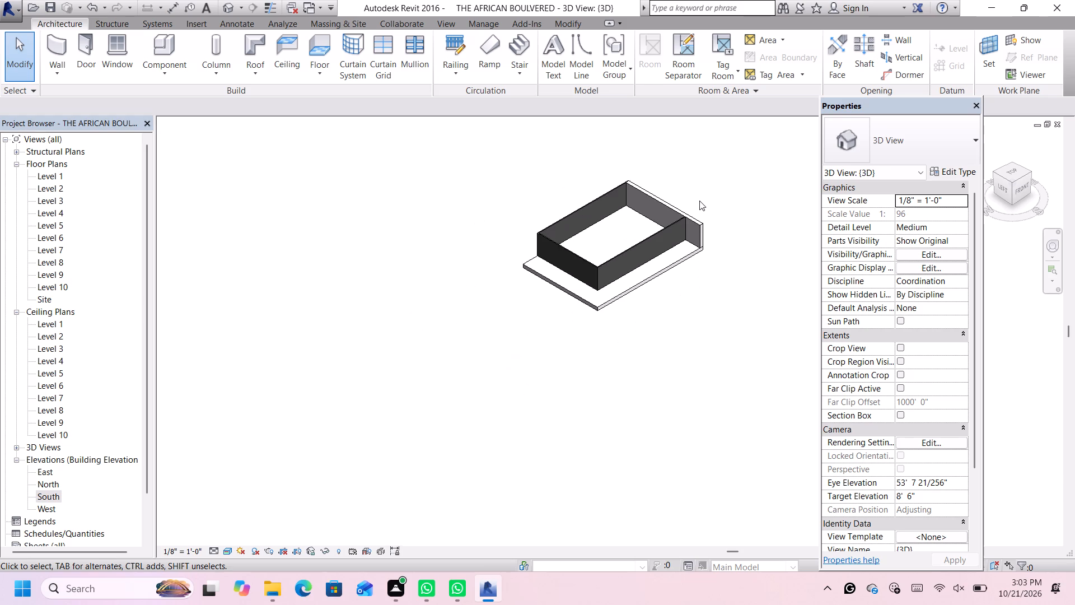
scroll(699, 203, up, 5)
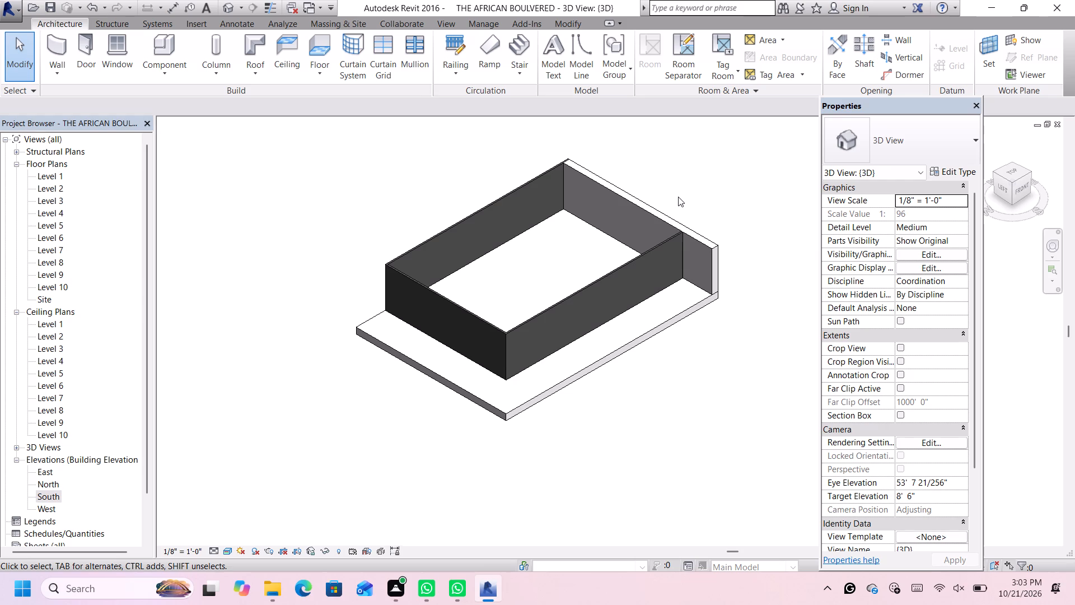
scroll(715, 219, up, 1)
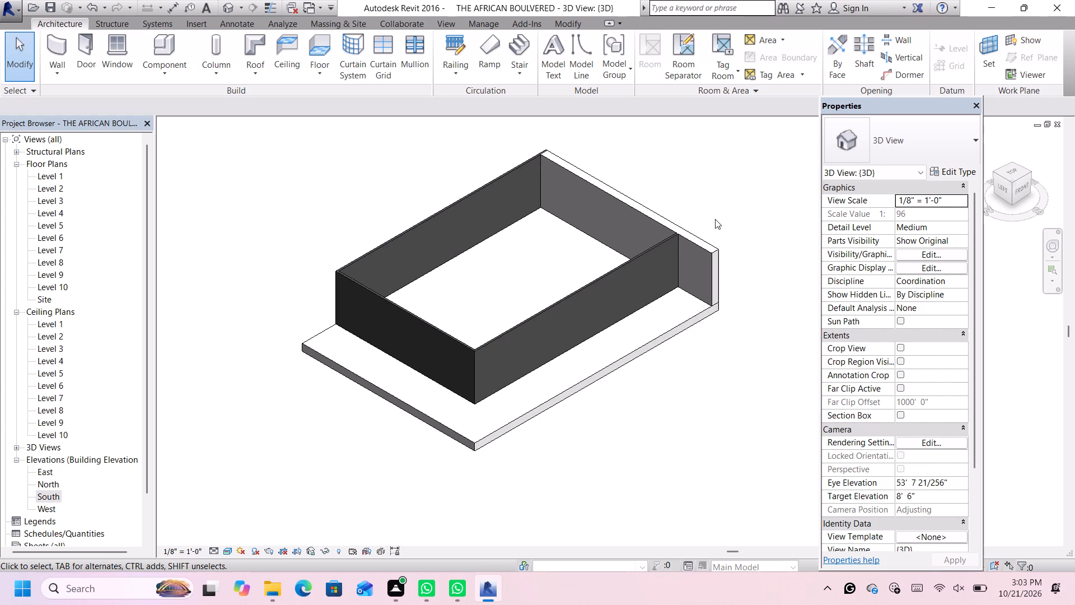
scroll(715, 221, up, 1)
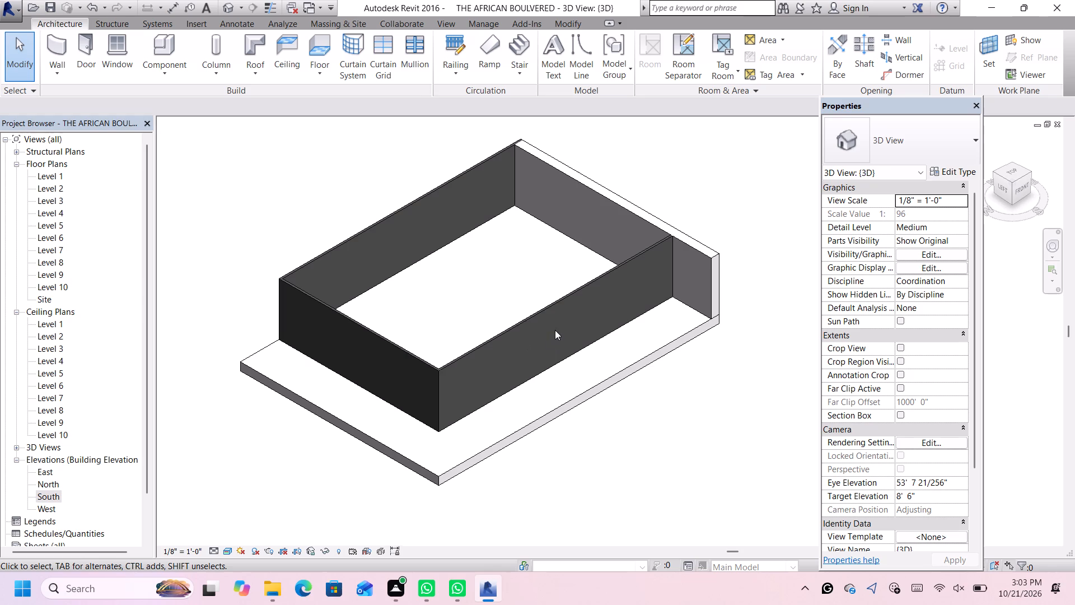
In the top view, draw a 20' Generic - 8" wall along the 90' south wall's outer face, starting 8' from its western corner.
click(1010, 170)
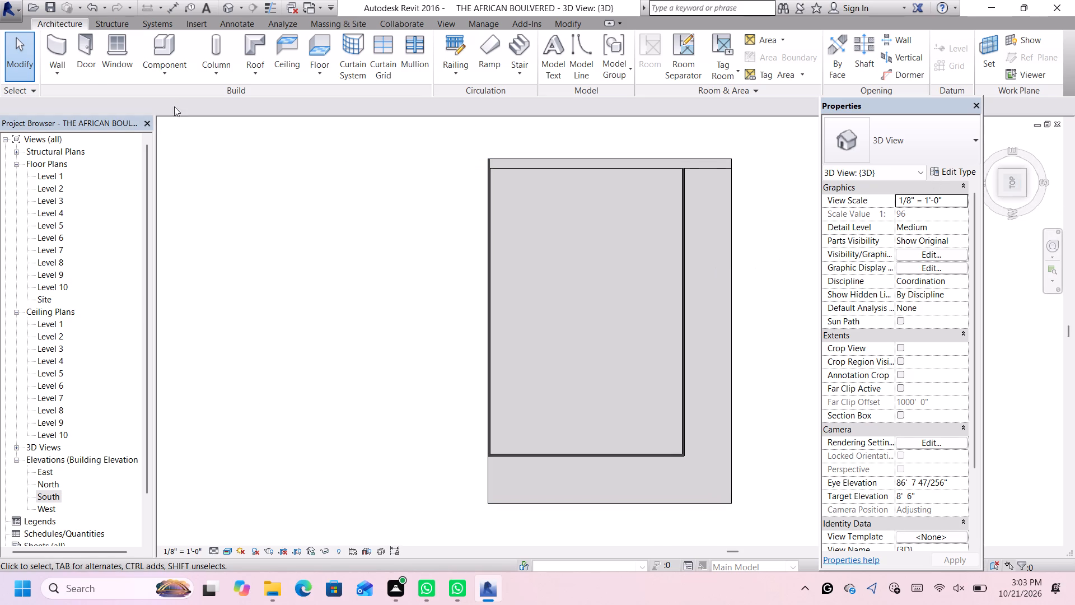
click(63, 51)
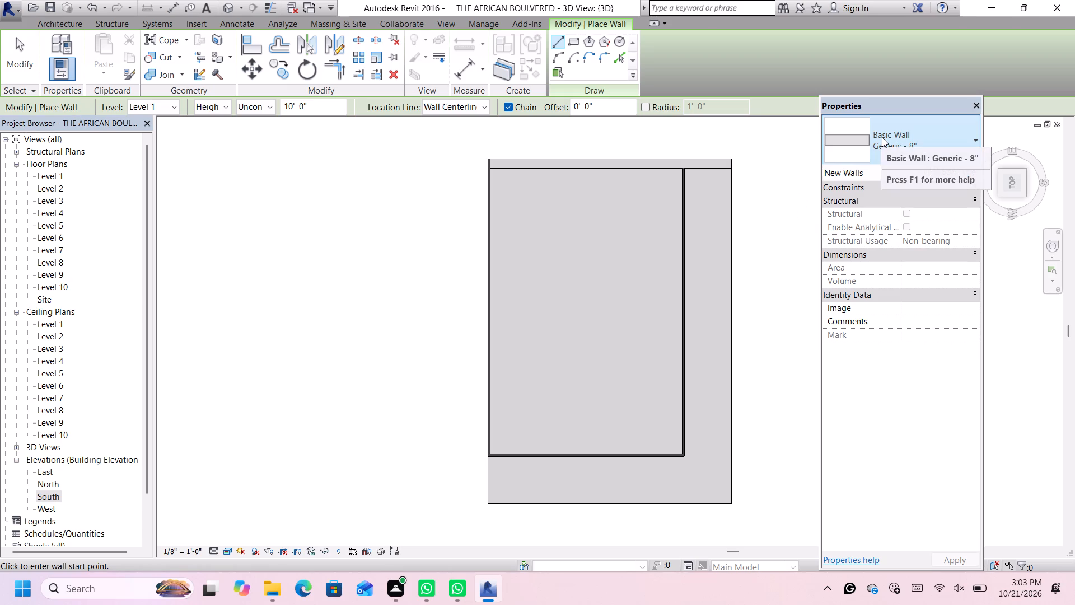
scroll(756, 386, up, 1)
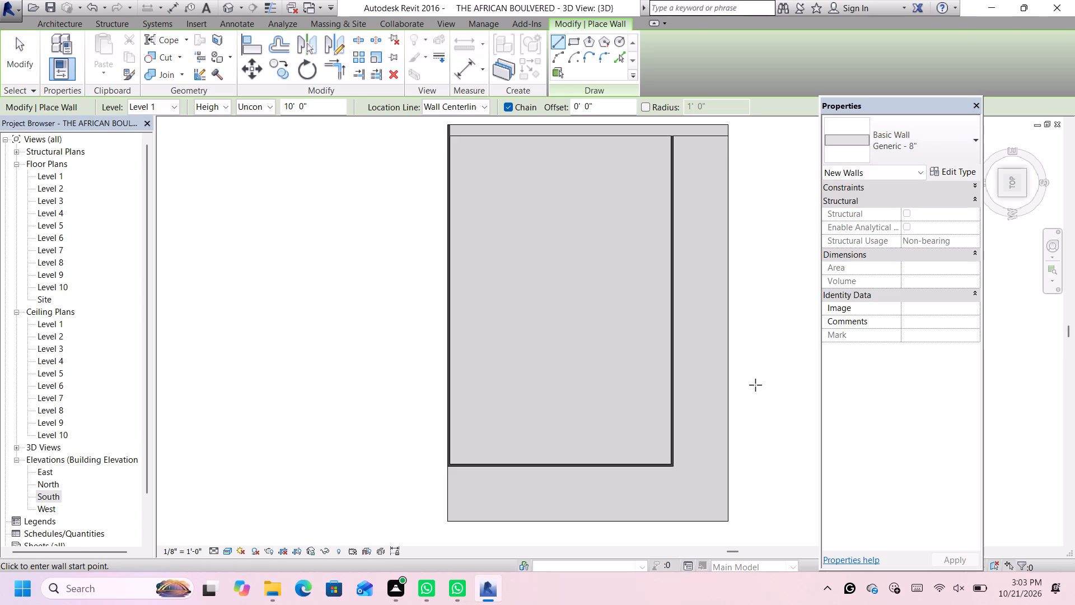
scroll(804, 361, down, 2)
middle_drag(788, 353, 663, 355)
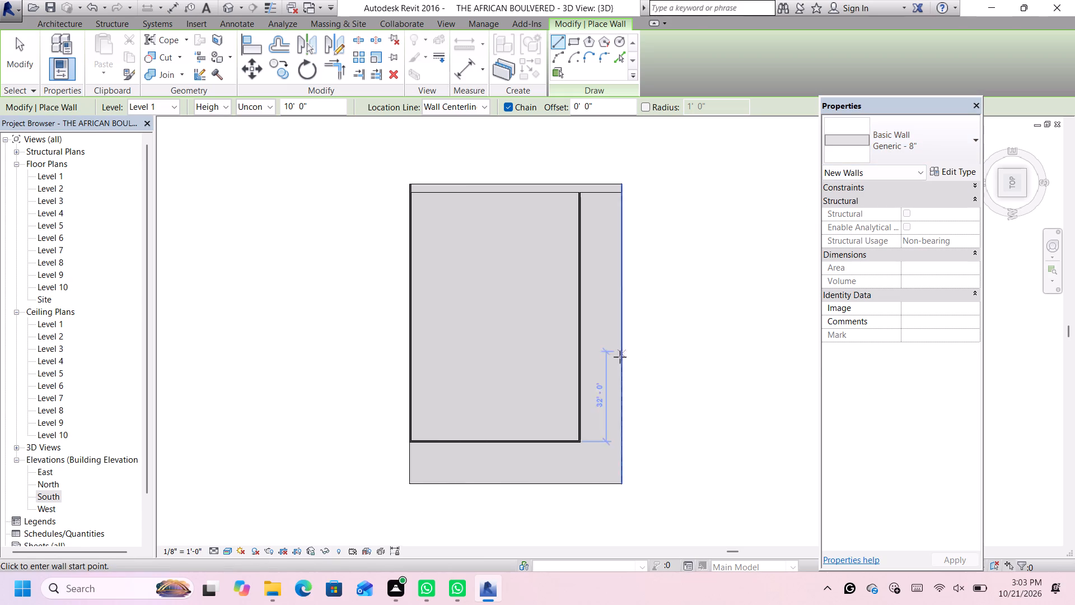
scroll(596, 410, up, 1)
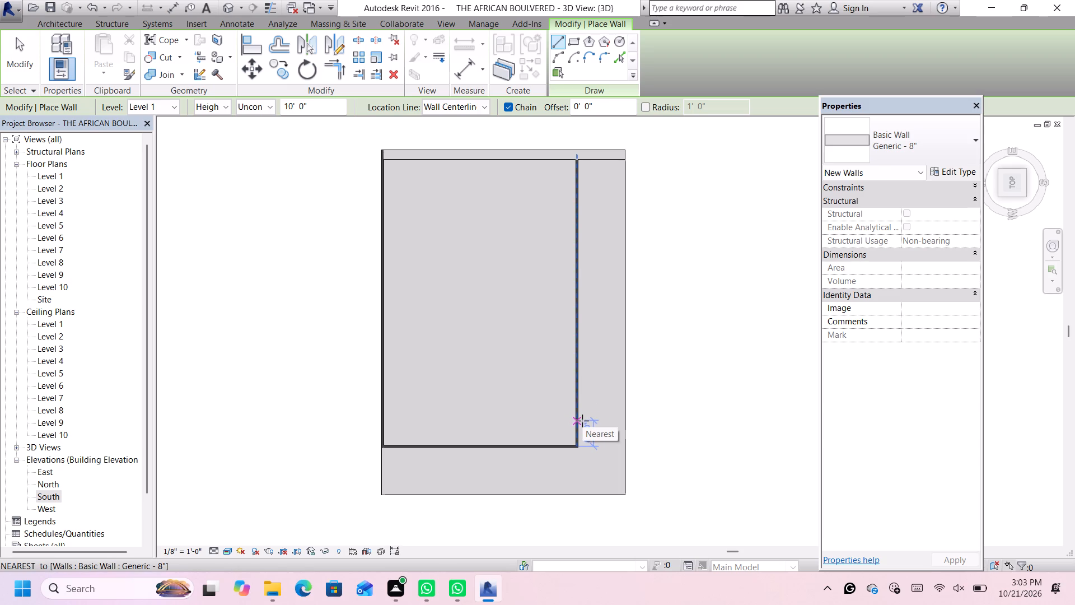
scroll(587, 418, up, 4)
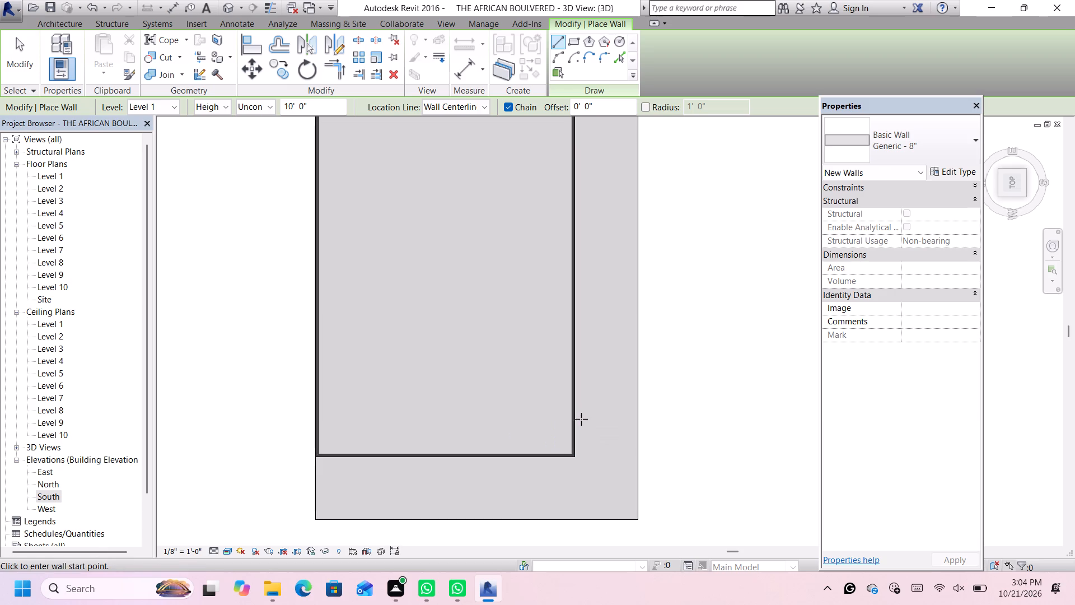
scroll(581, 419, up, 2)
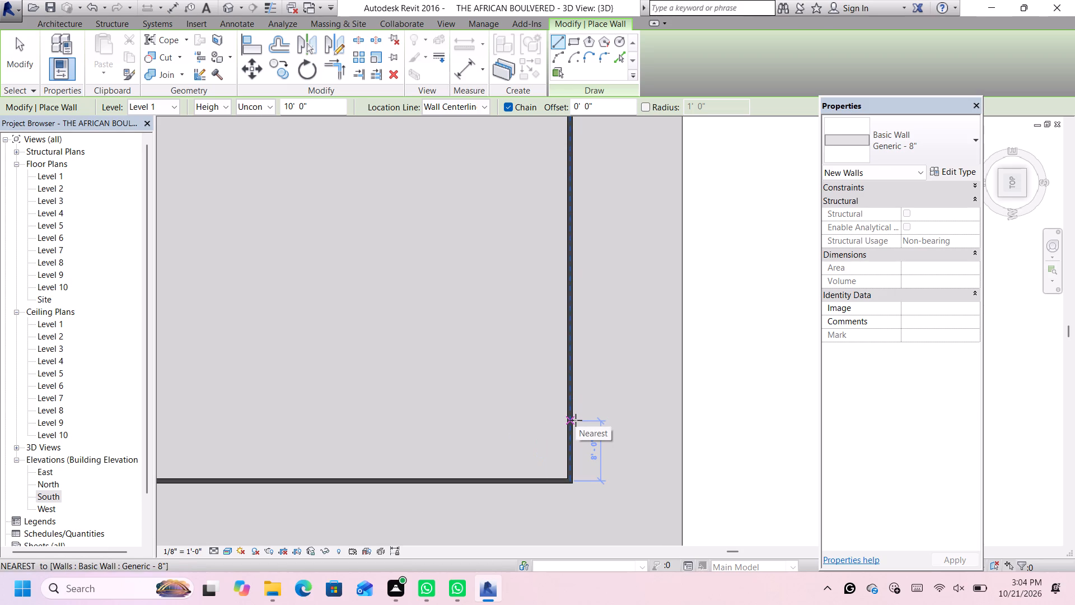
scroll(576, 420, down, 6)
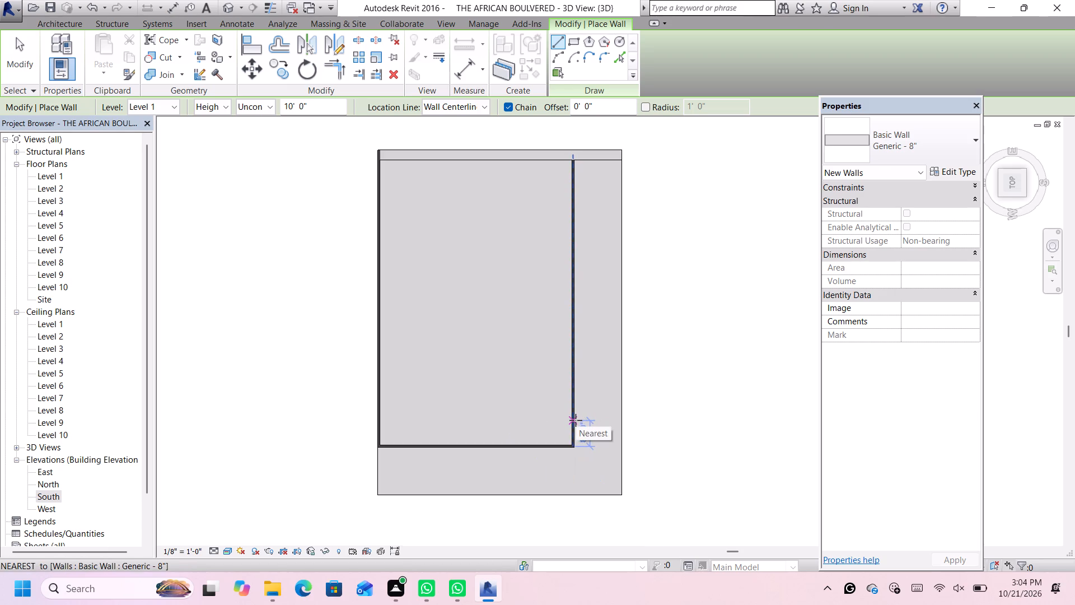
scroll(576, 420, up, 9)
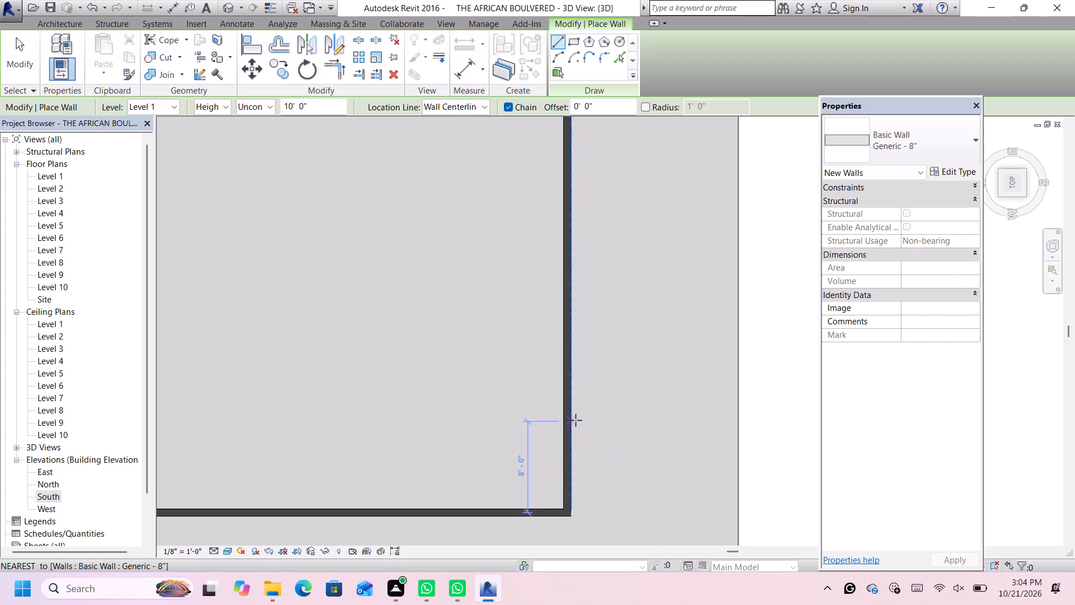
click(576, 420)
scroll(576, 419, down, 6)
scroll(580, 357, down, 1)
scroll(580, 356, up, 8)
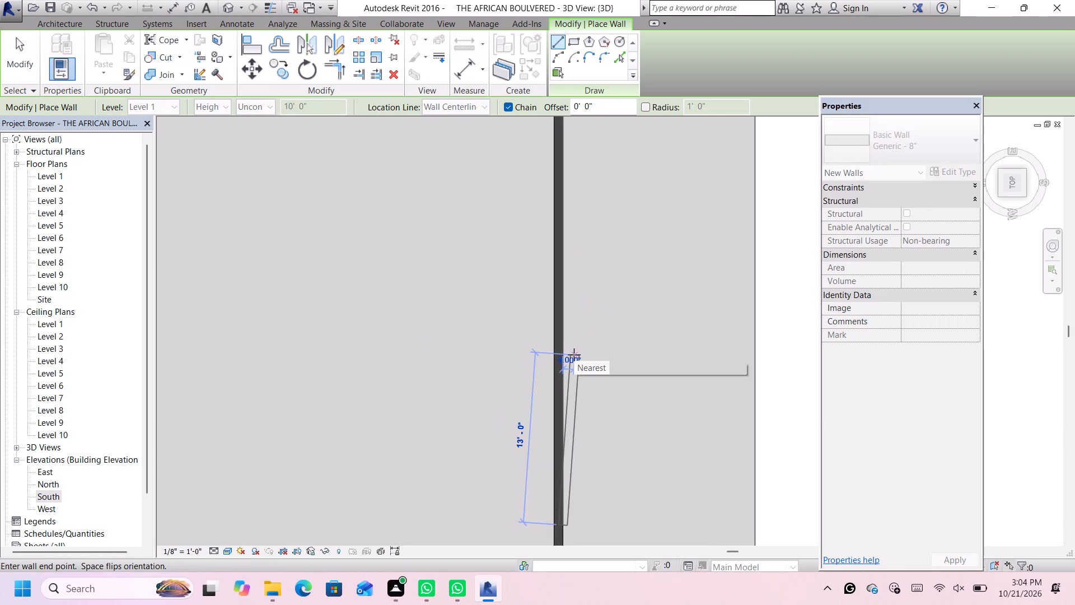
scroll(568, 349, down, 7)
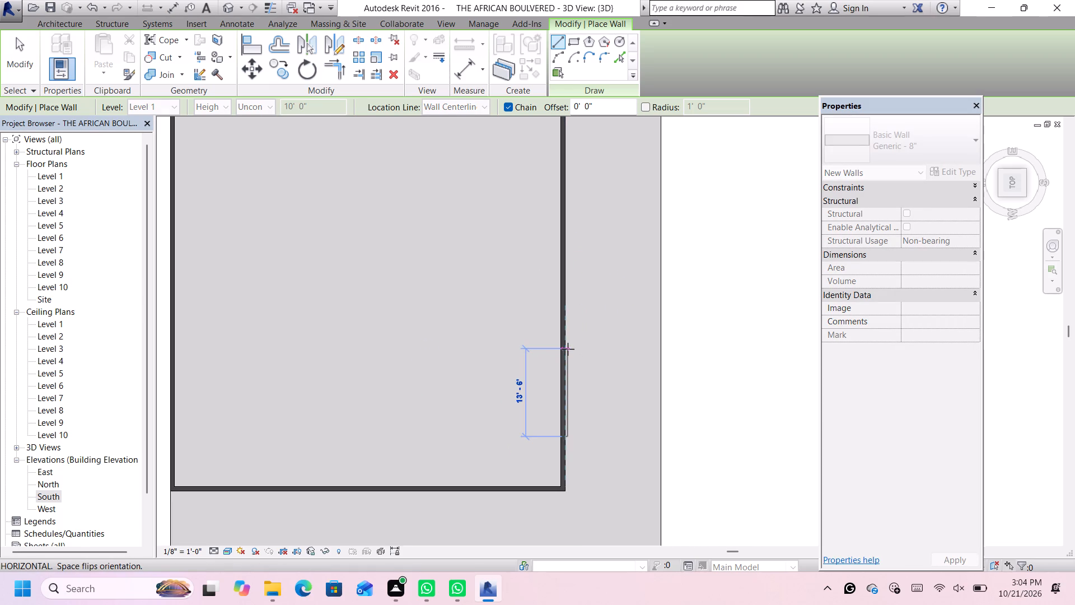
scroll(568, 349, down, 3)
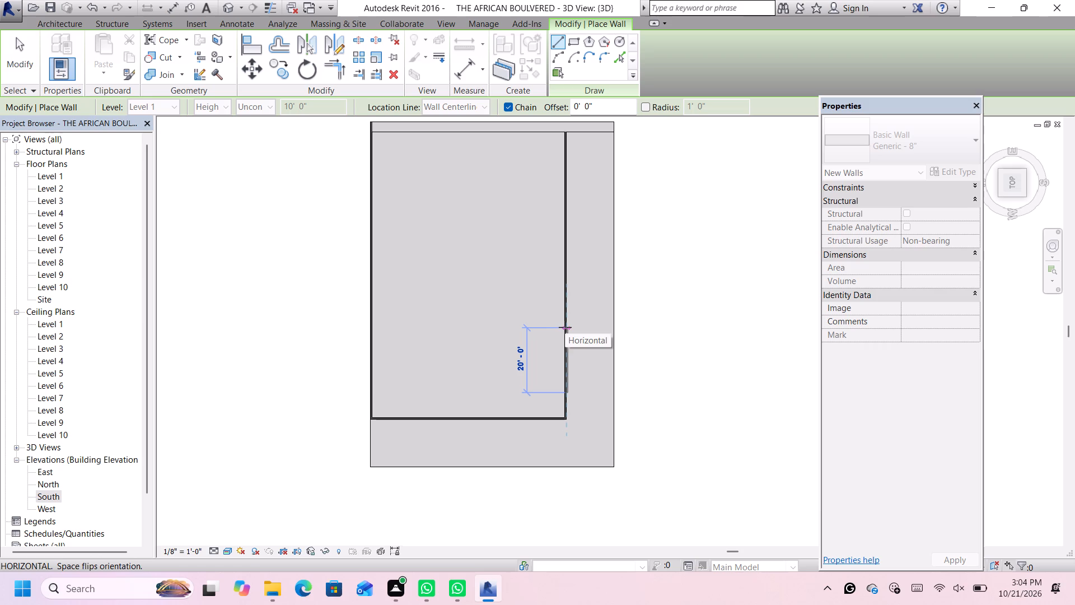
click(565, 327)
scroll(669, 331, up, 2)
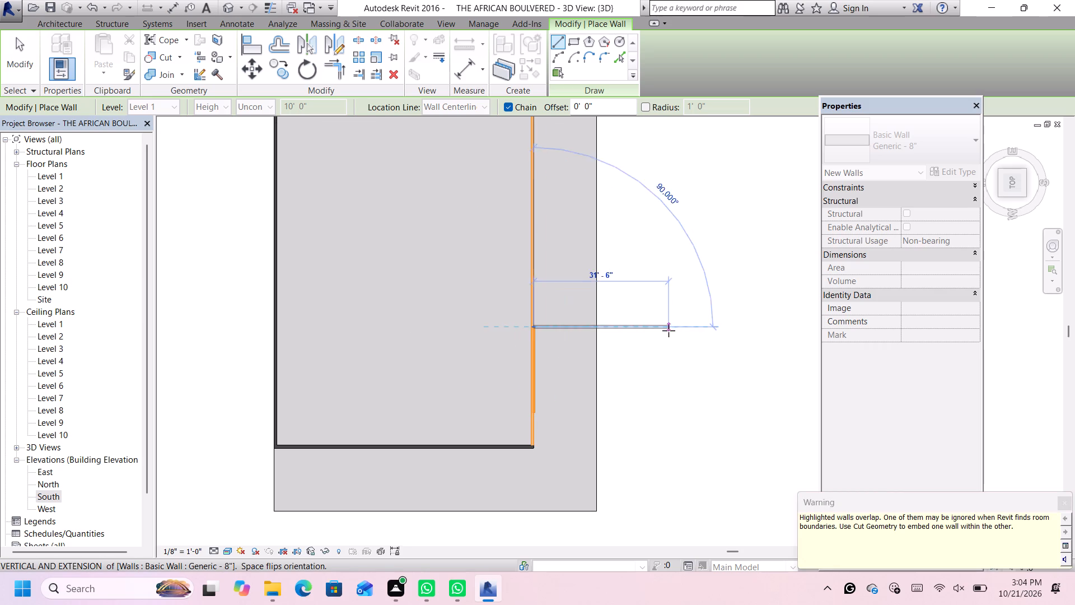
key(Escape)
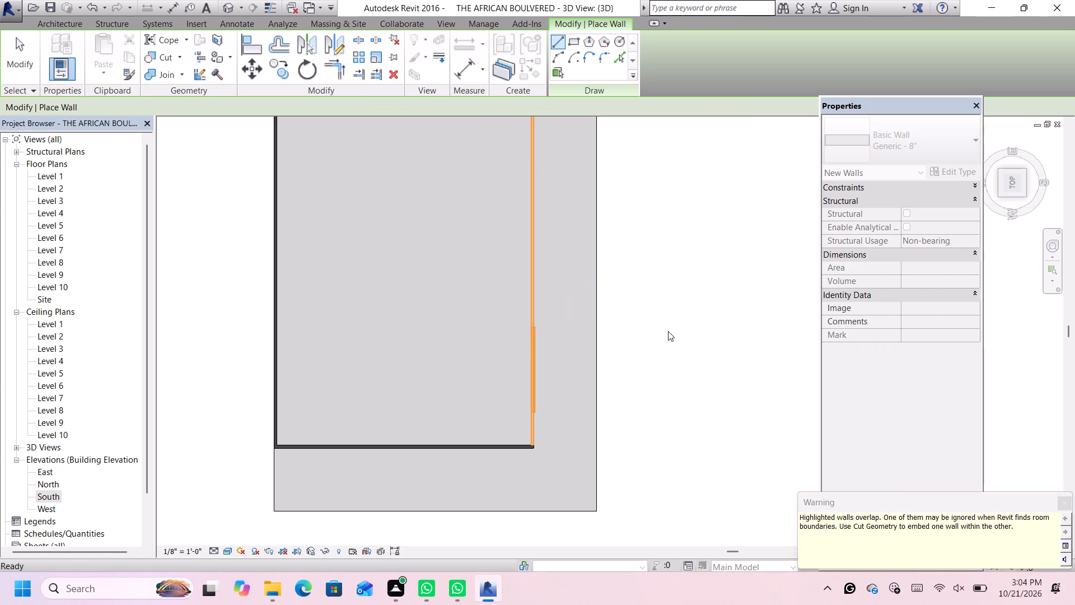
scroll(664, 334, up, 3)
scroll(536, 350, up, 3)
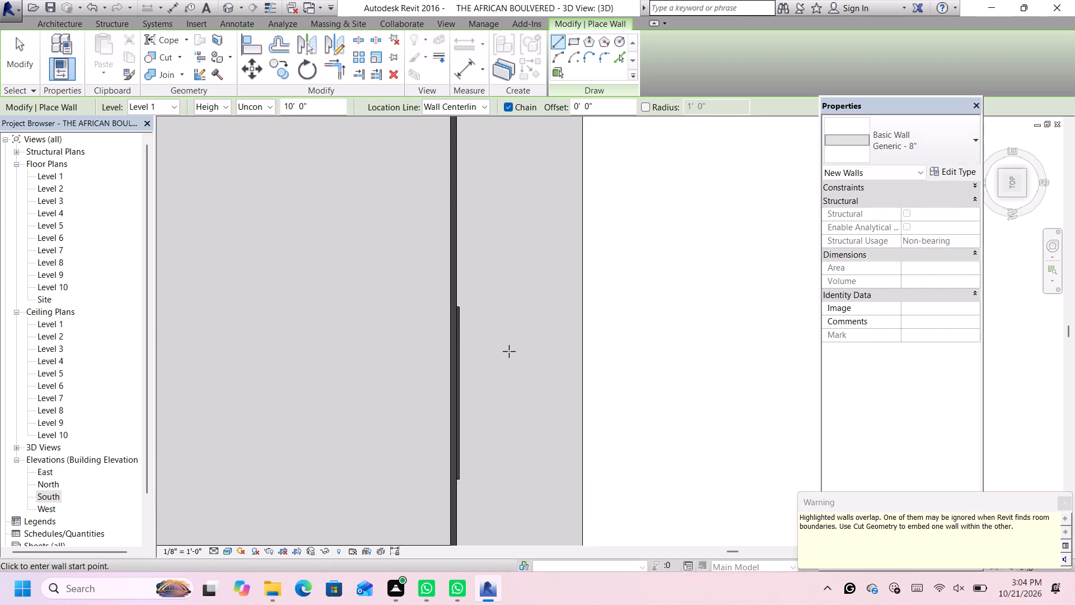
key(Escape)
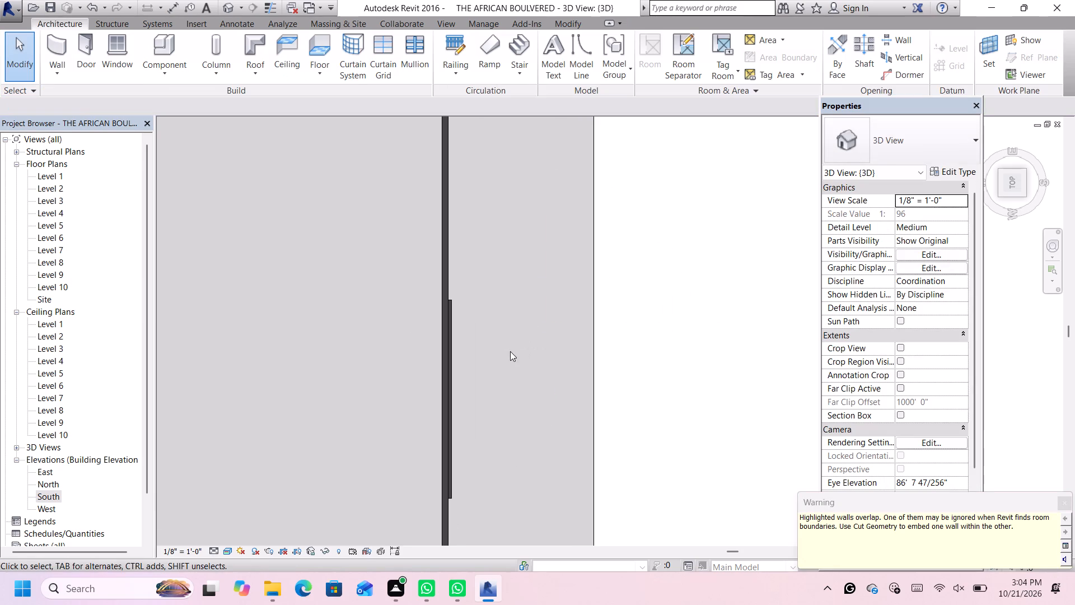
Nudge the short 20' wall outward until it sits against the outer face of the 90' south wall.
scroll(451, 361, up, 3)
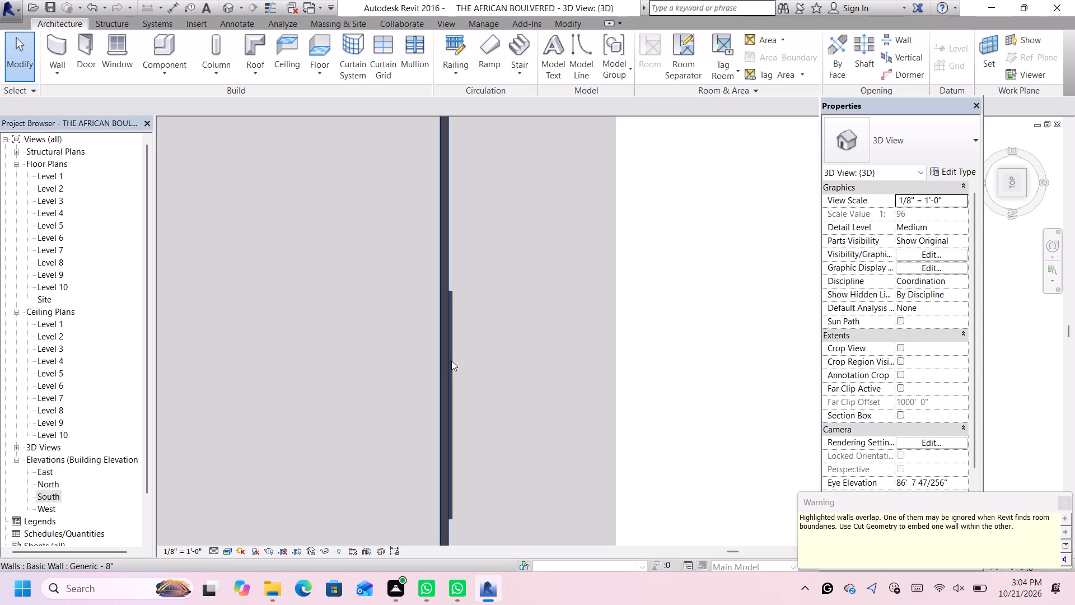
scroll(451, 361, up, 2)
click(449, 347)
scroll(450, 346, down, 4)
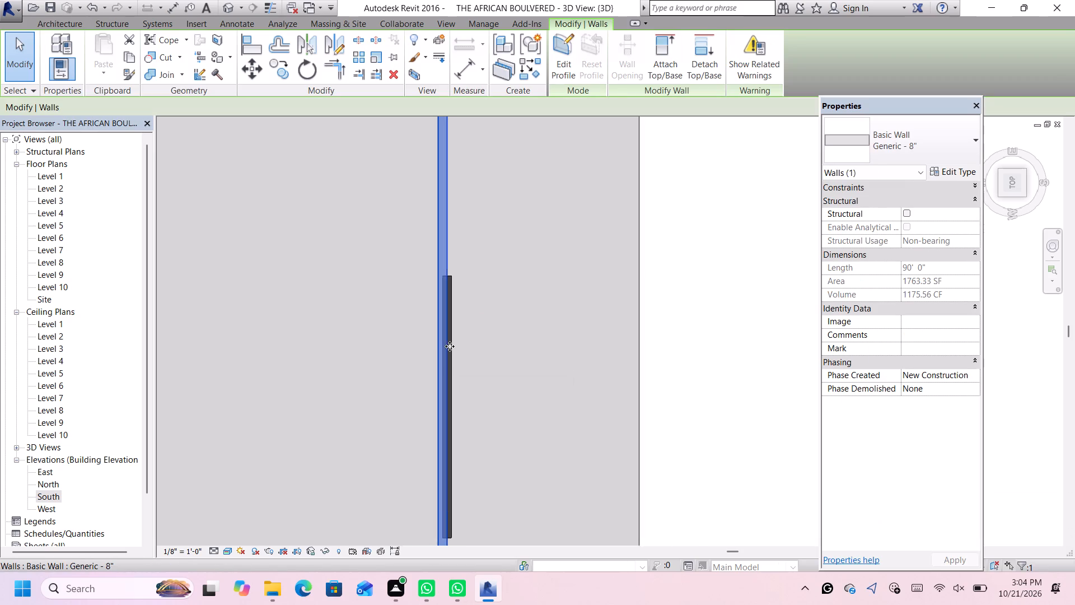
click(701, 327)
scroll(517, 325, up, 6)
scroll(419, 262, up, 1)
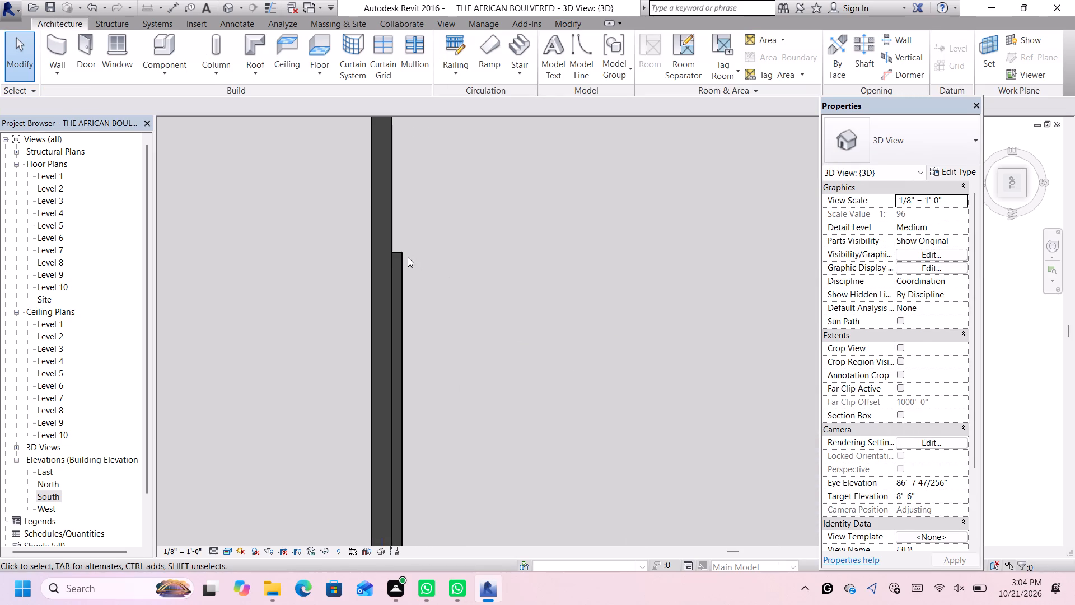
click(401, 251)
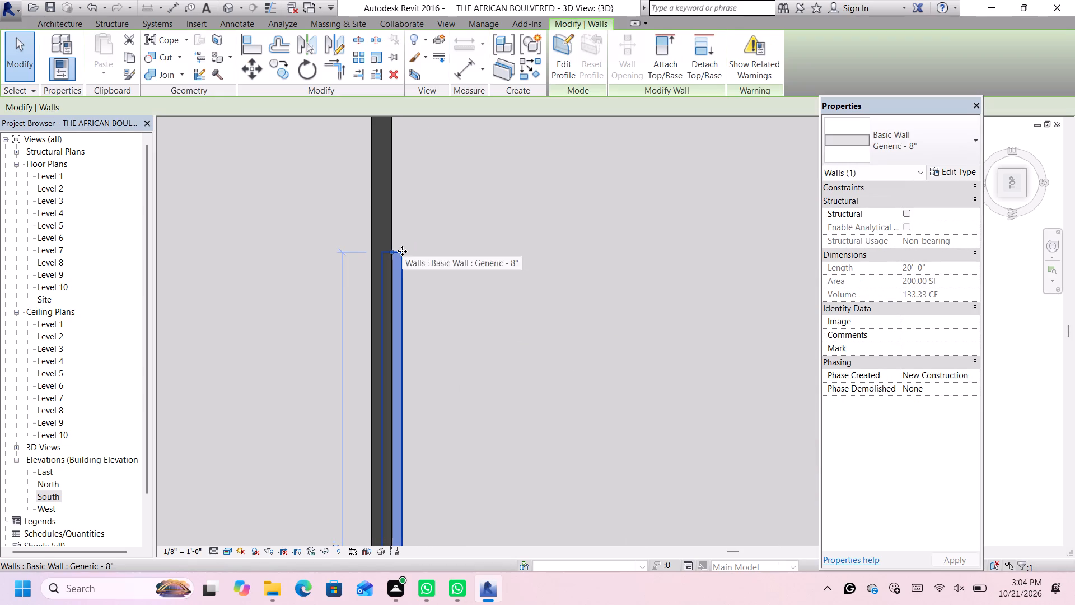
key(Right)
key(Right)
key(Right)
key(Right)
key(Right)
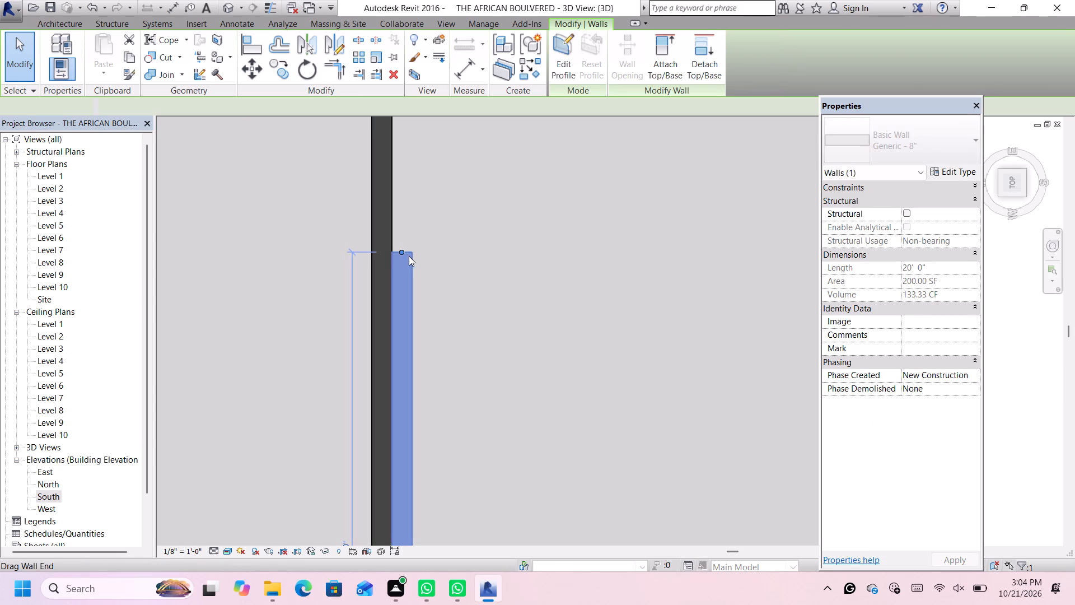
scroll(411, 263, down, 10)
scroll(532, 286, up, 1)
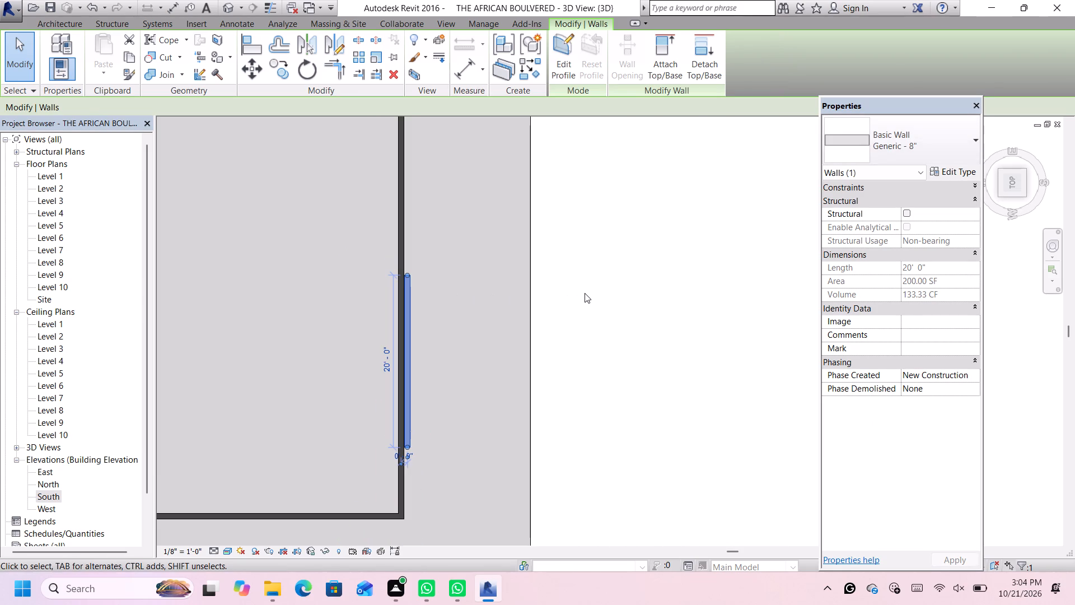
Change the 20' wall's type to Generic - 12".
click(941, 133)
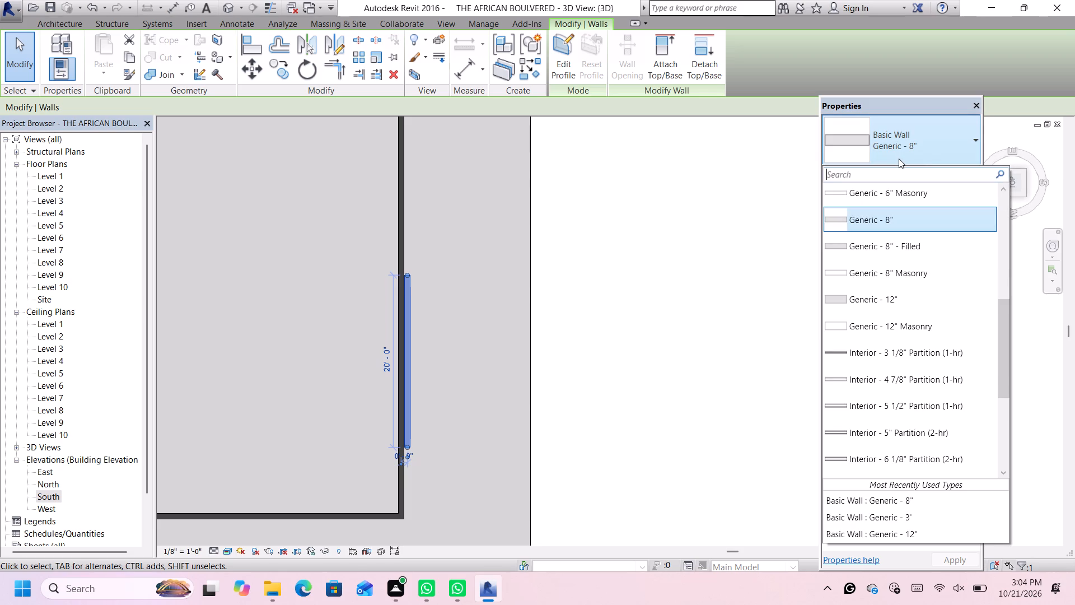
scroll(900, 163, down, 1)
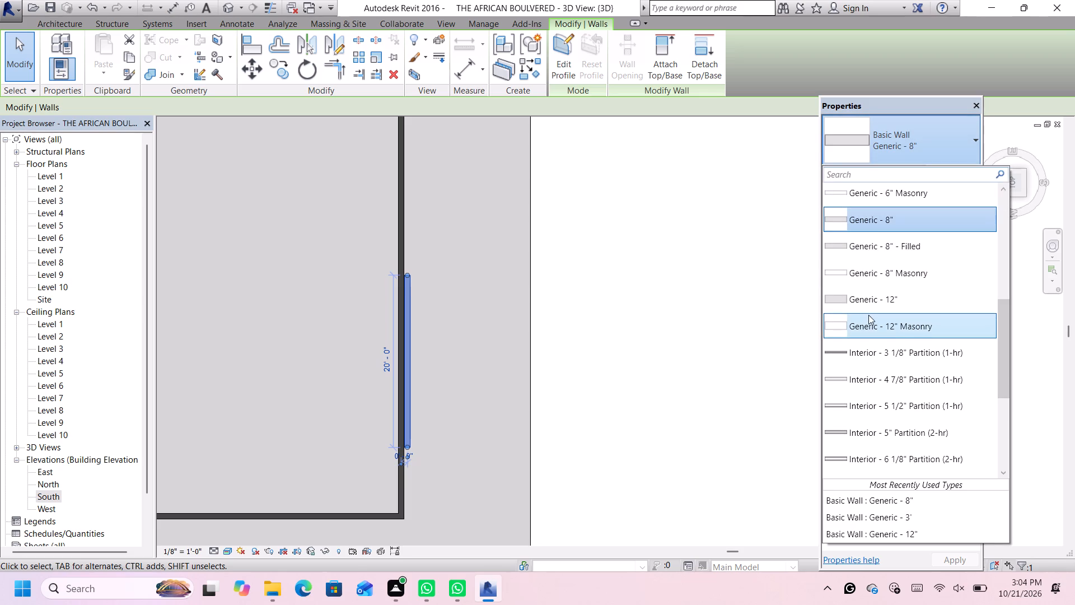
click(867, 301)
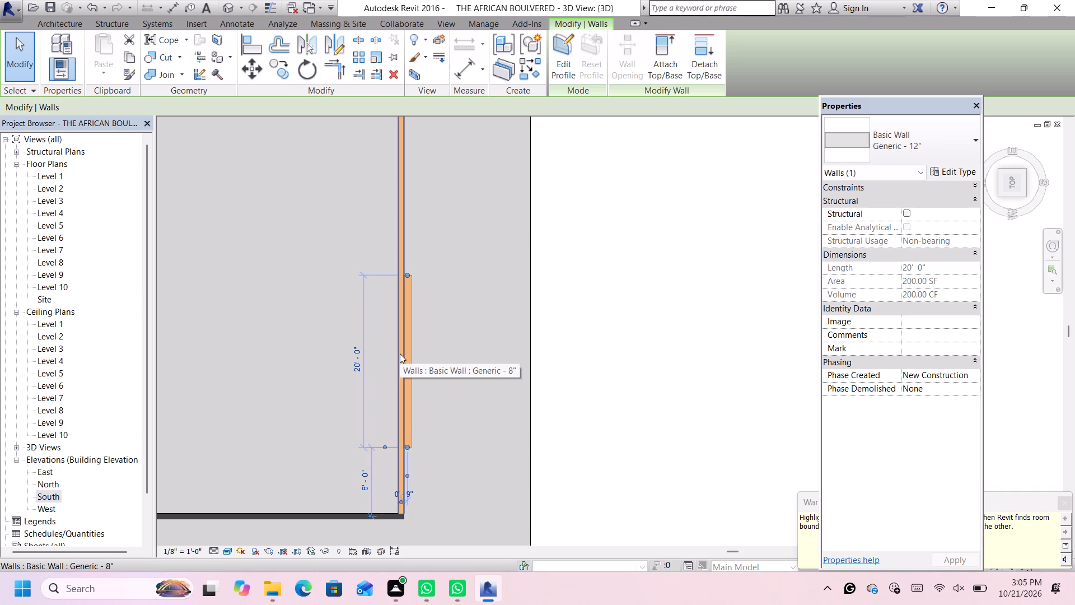
click(617, 355)
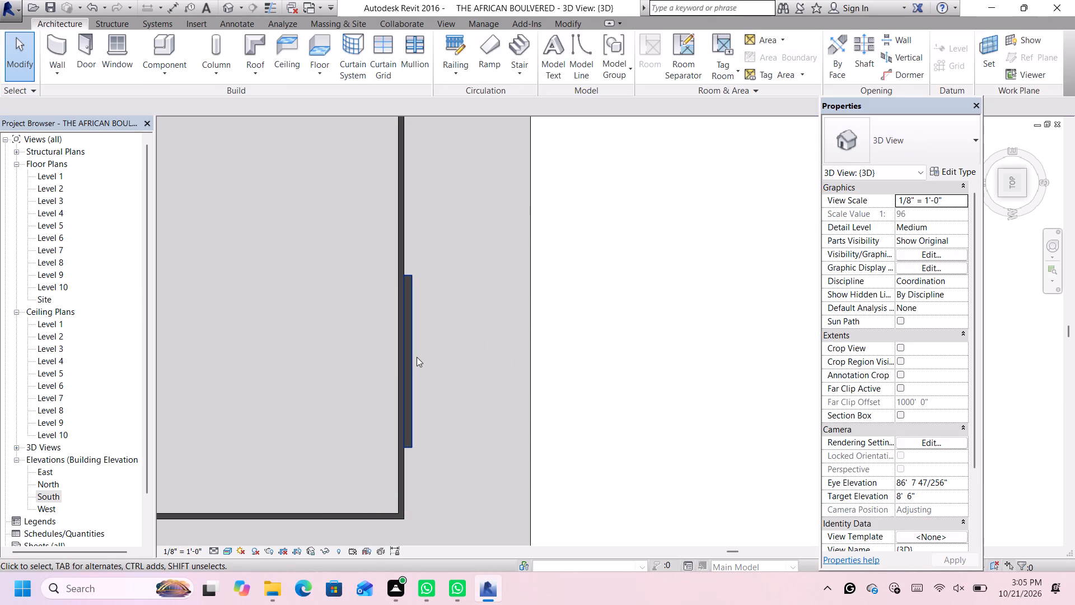
Nudge the 20' wall outward, away from the 90' south wall, to an offset of about 2'-9".
click(414, 360)
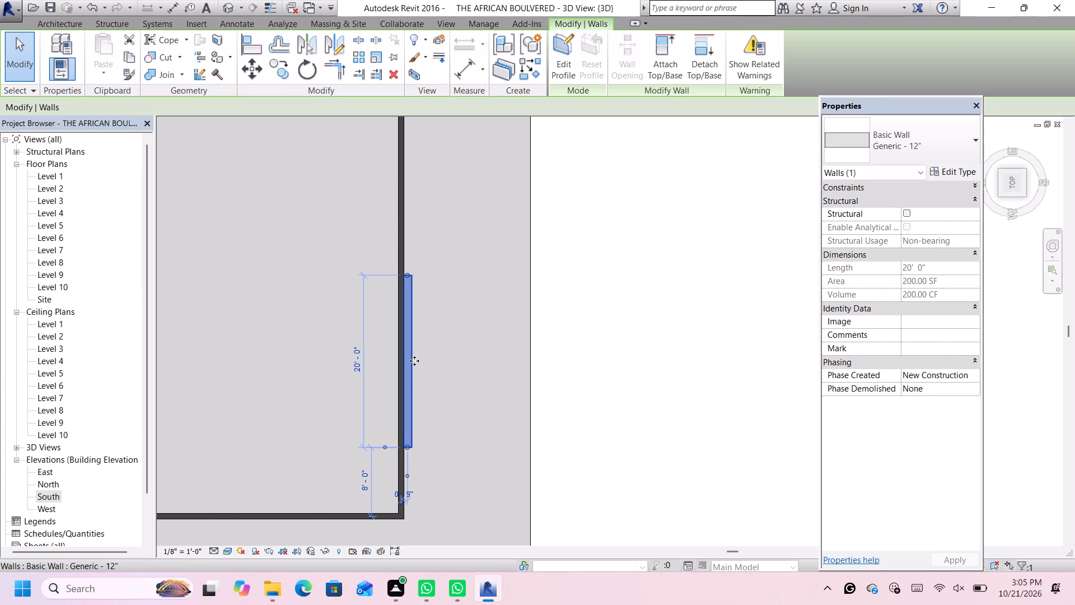
key(Right)
key(Right)
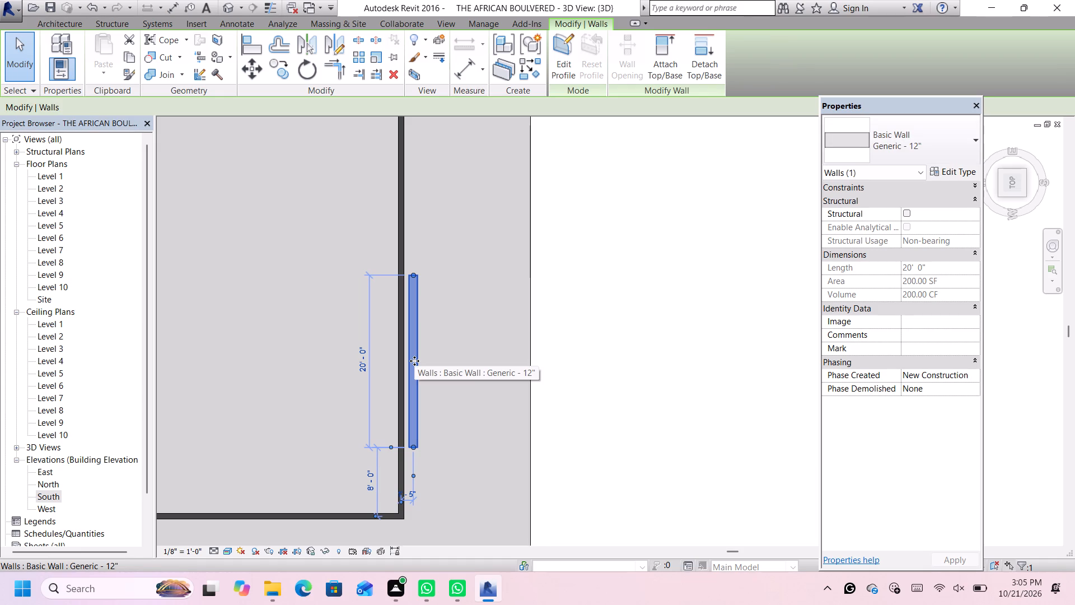
key(Left)
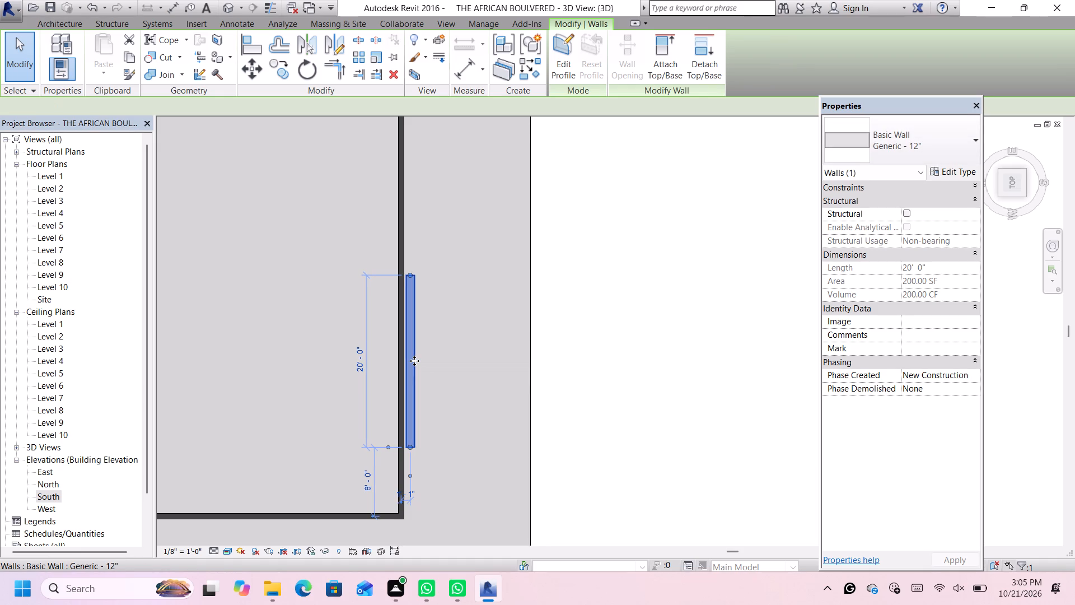
key(Right)
key(Right)
key(Right)
key(Right)
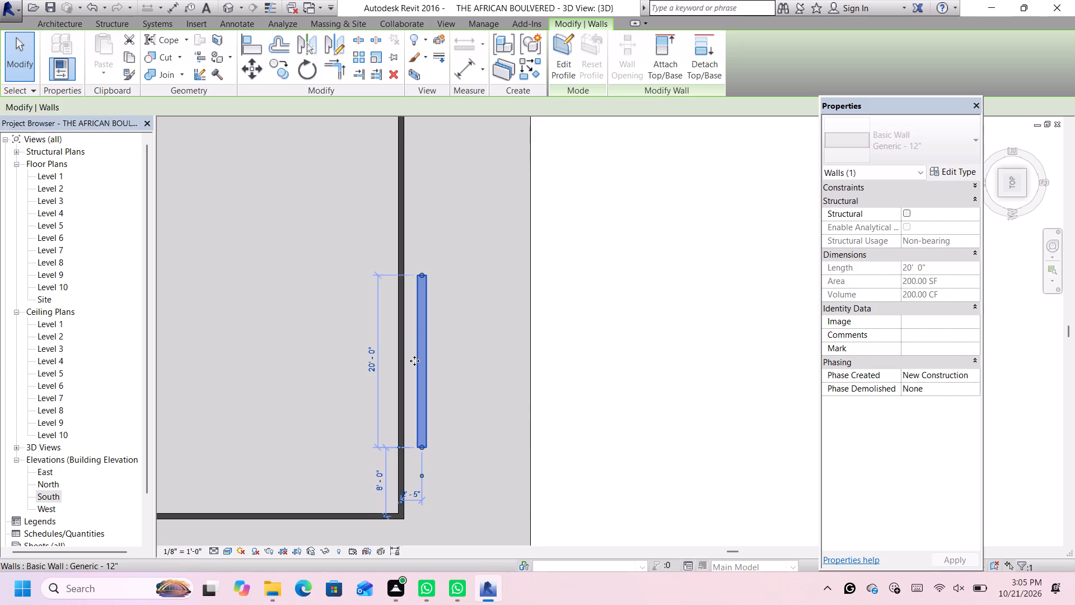
key(Right)
key(Right)
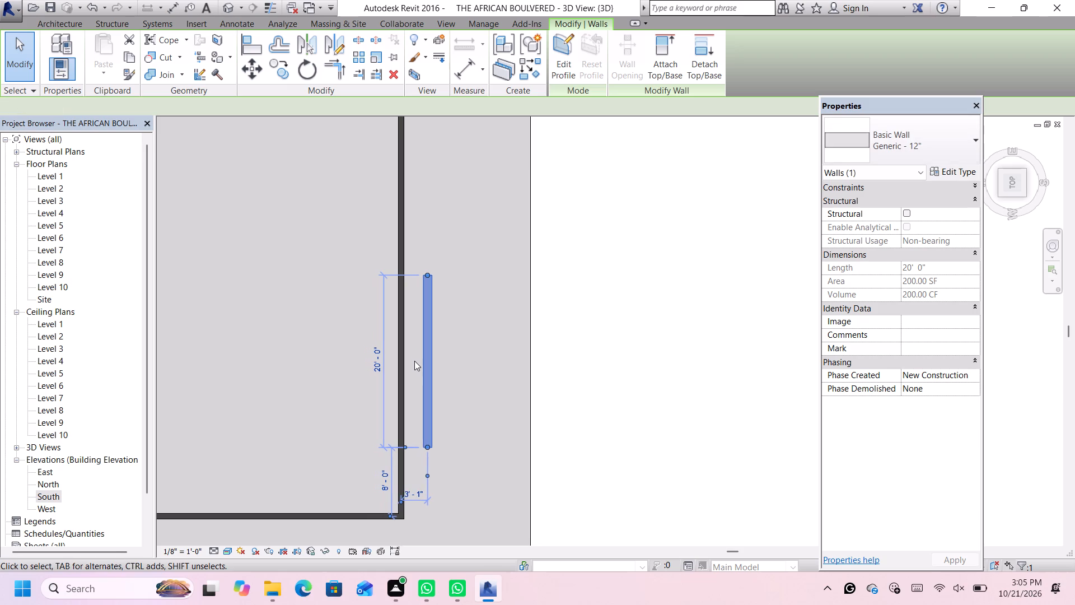
key(Left)
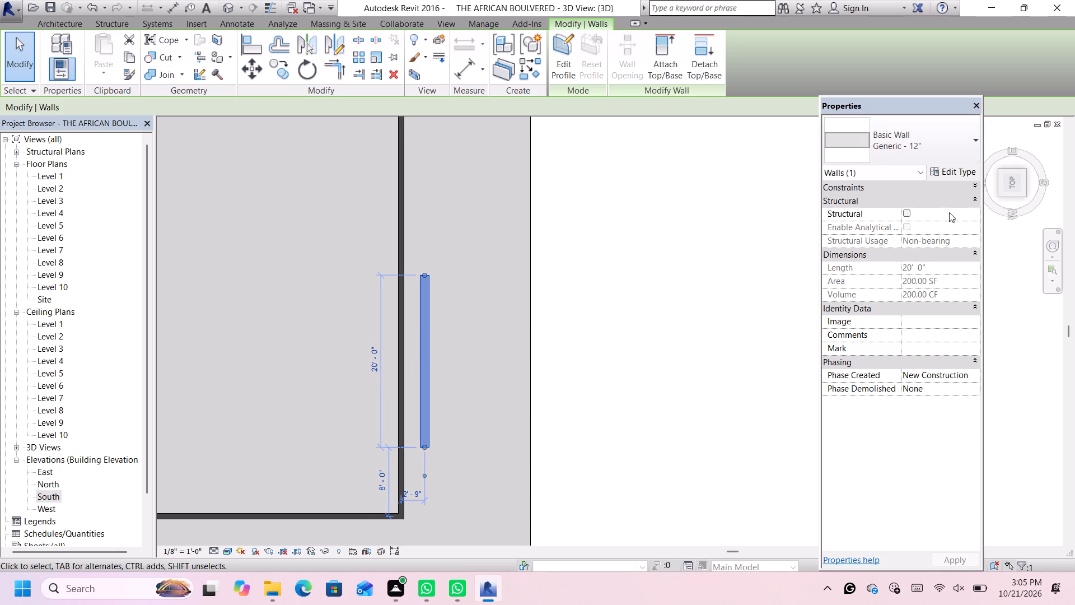
Duplicate the selected 20' wall's Generic - 12" type under the name Generic - 2'.
click(957, 173)
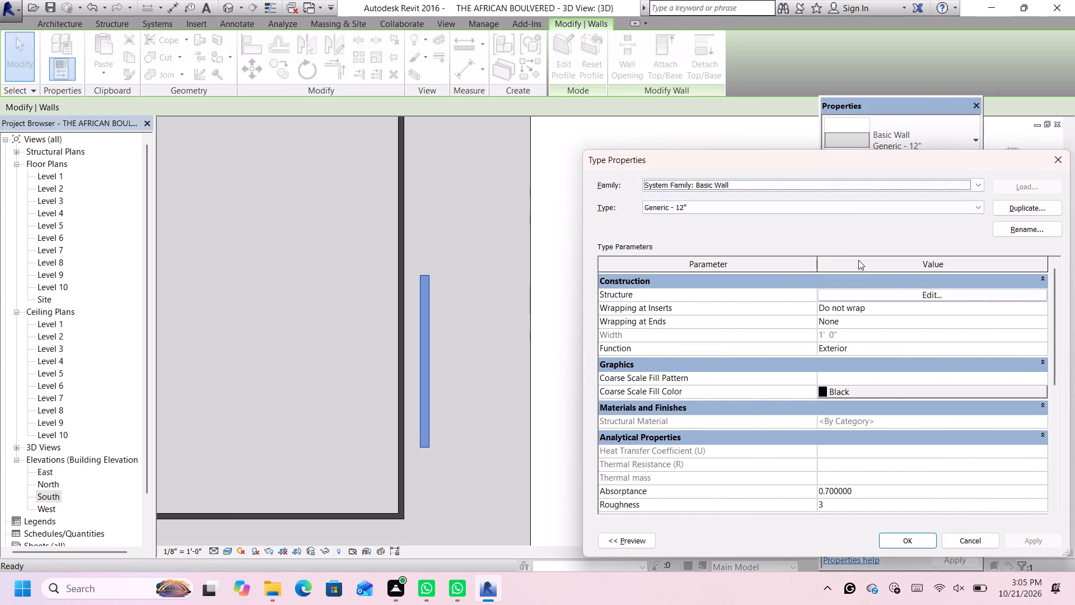
click(1022, 202)
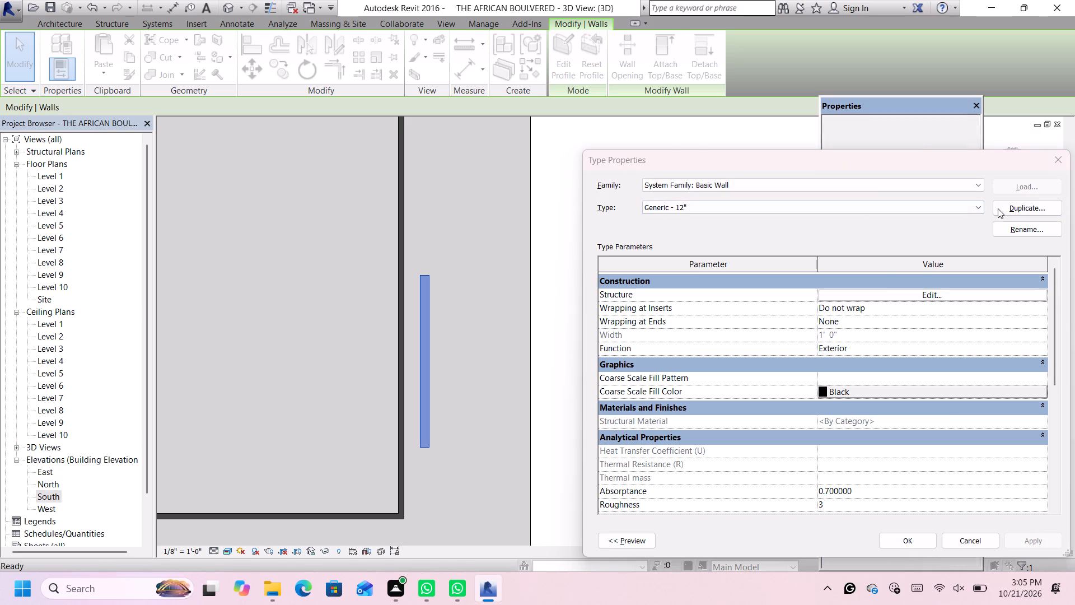
click(854, 355)
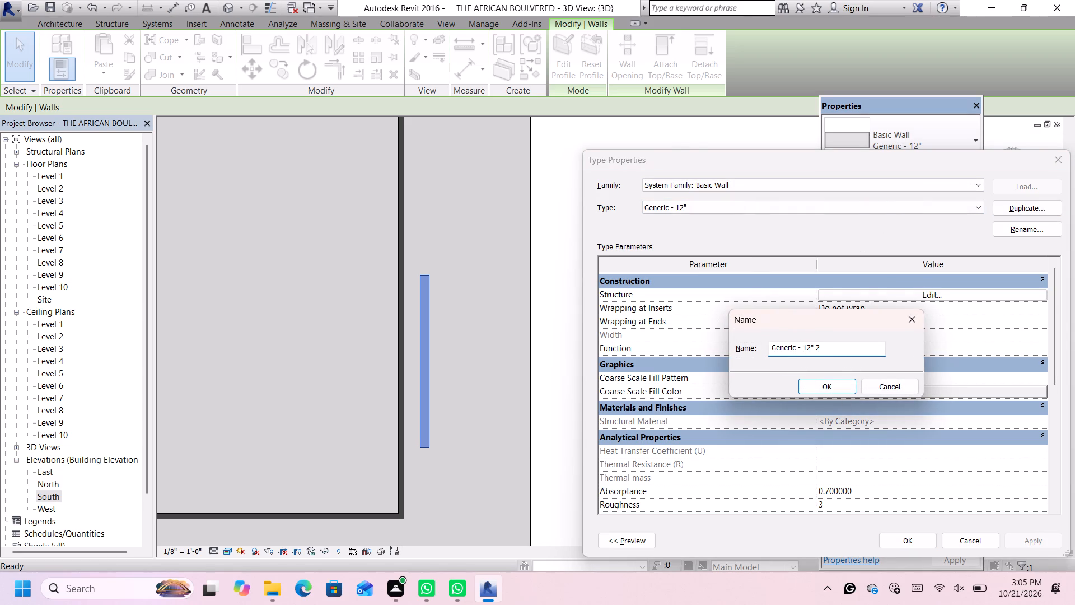
key(BackSpace)
key(BackSpace)
key(BackSpace)
key(BackSpace)
key(BackSpace)
text(2')
key(Return)
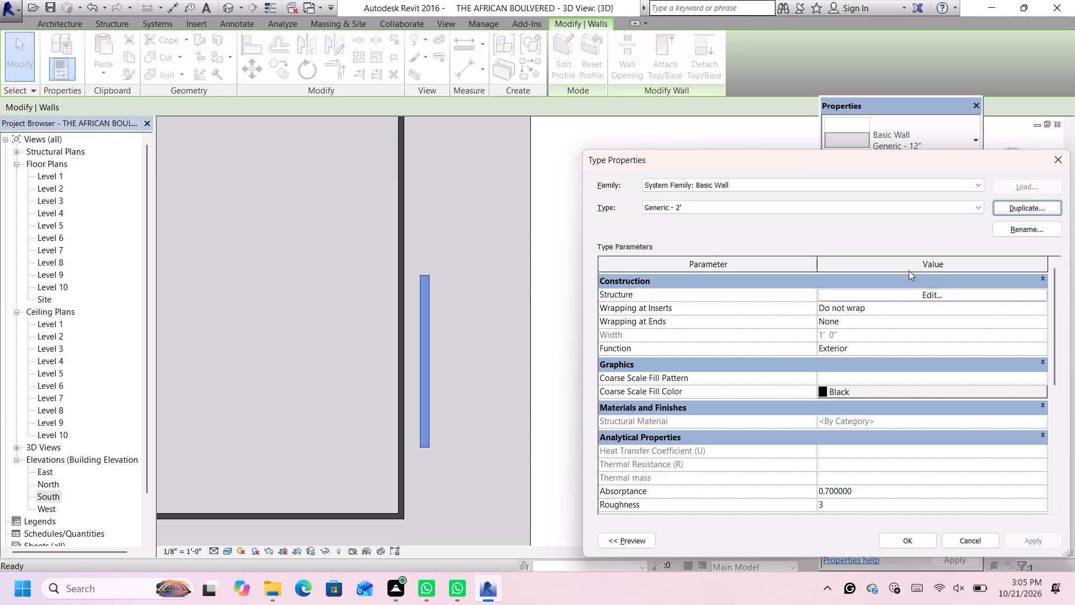
Set the structure layer's thickness to 2' in the Generic - 2' wall assembly.
click(889, 301)
click(914, 296)
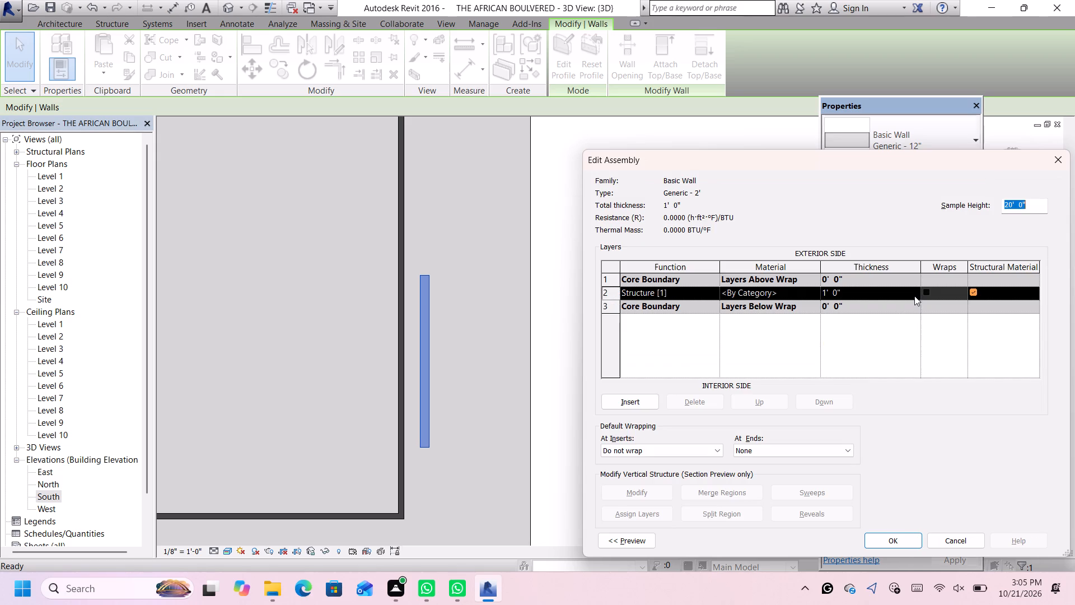
click(856, 292)
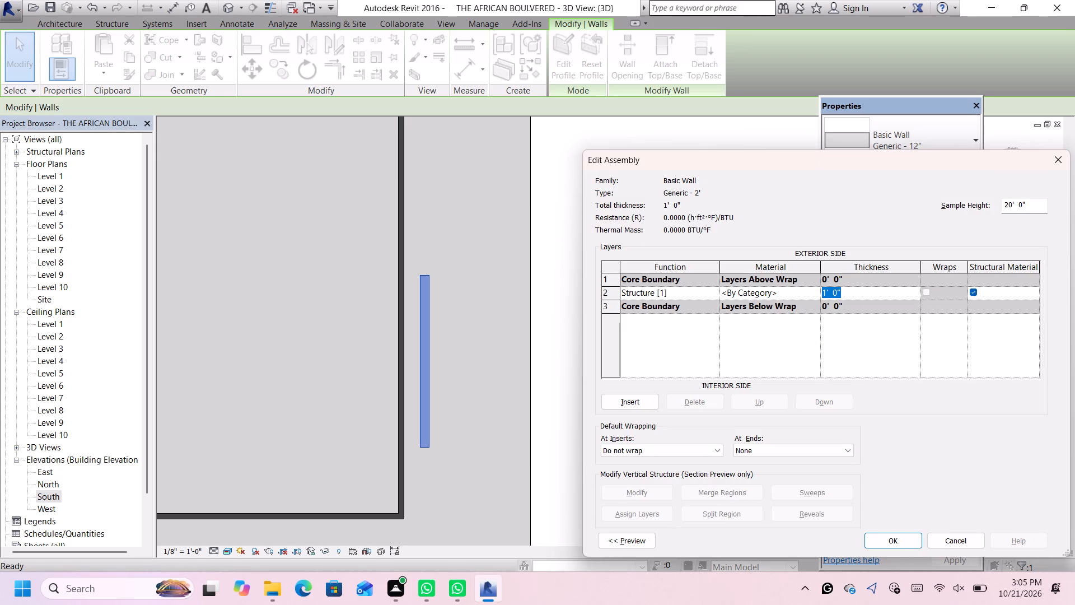
key(BackSpace)
text(2')
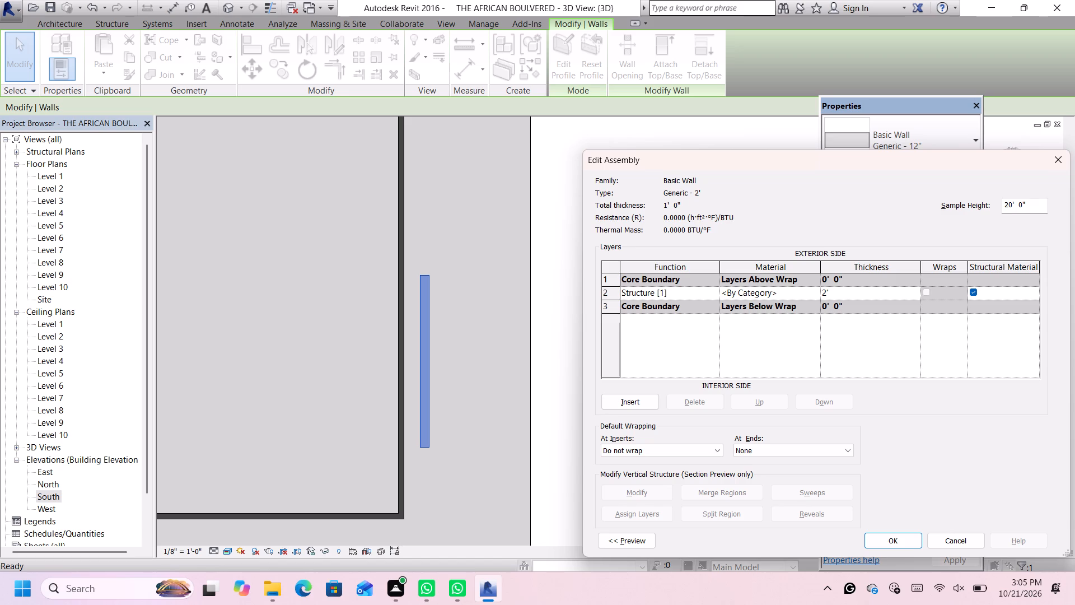
Open the structure layer's material choices and browse the project materials and the appearance library for a finish.
click(814, 289)
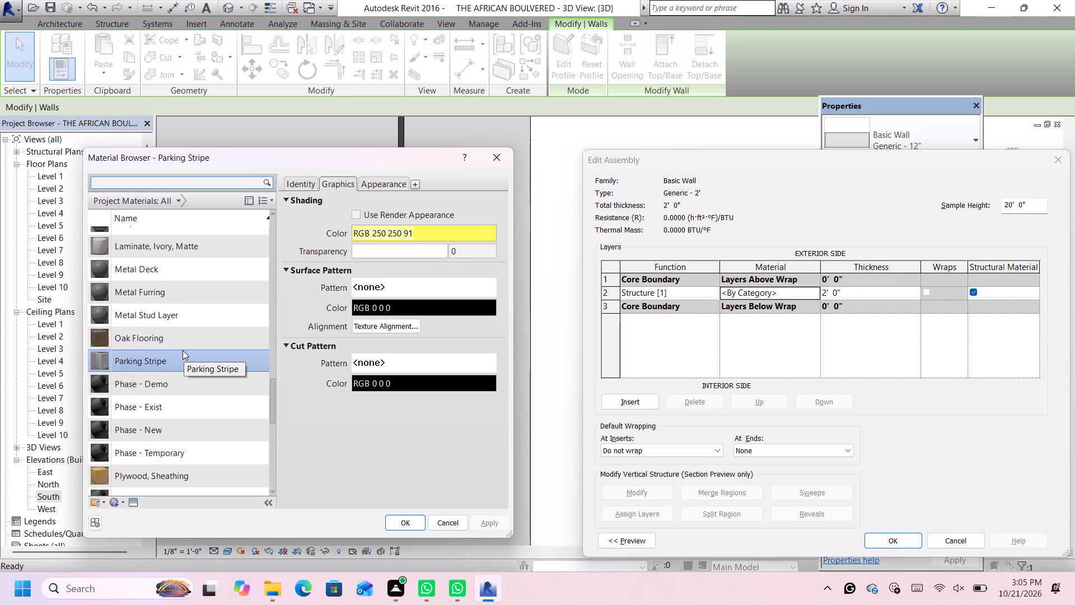
scroll(183, 350, down, 2)
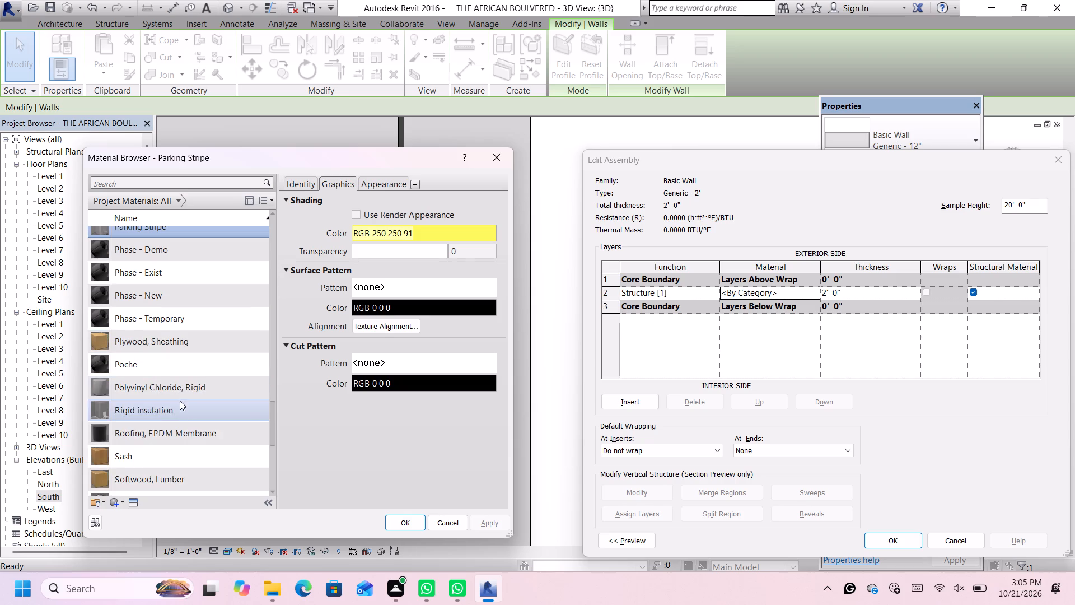
scroll(88, 446, down, 2)
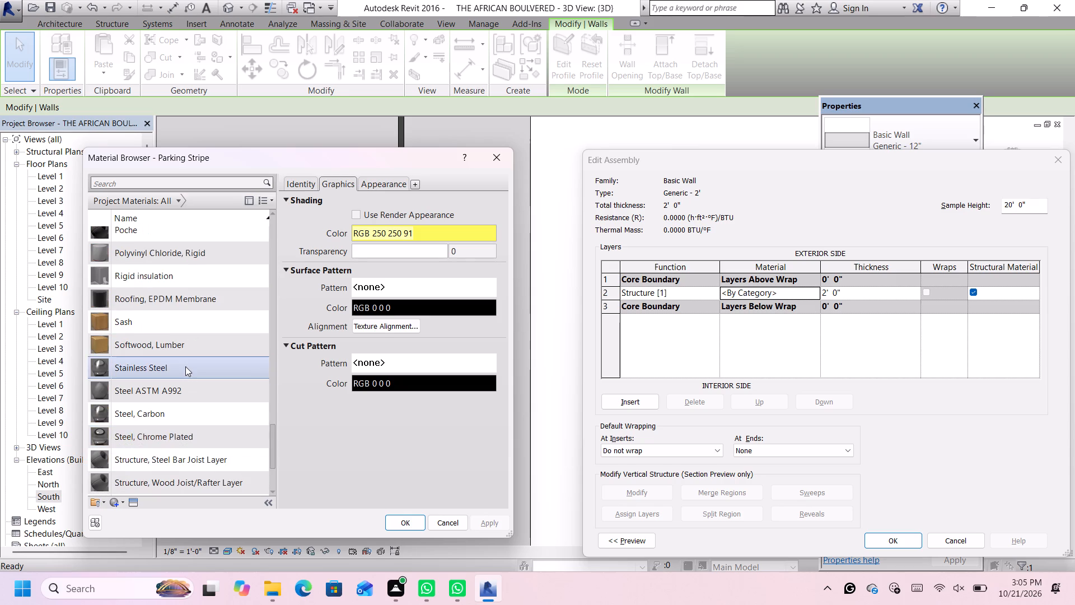
scroll(186, 368, down, 1)
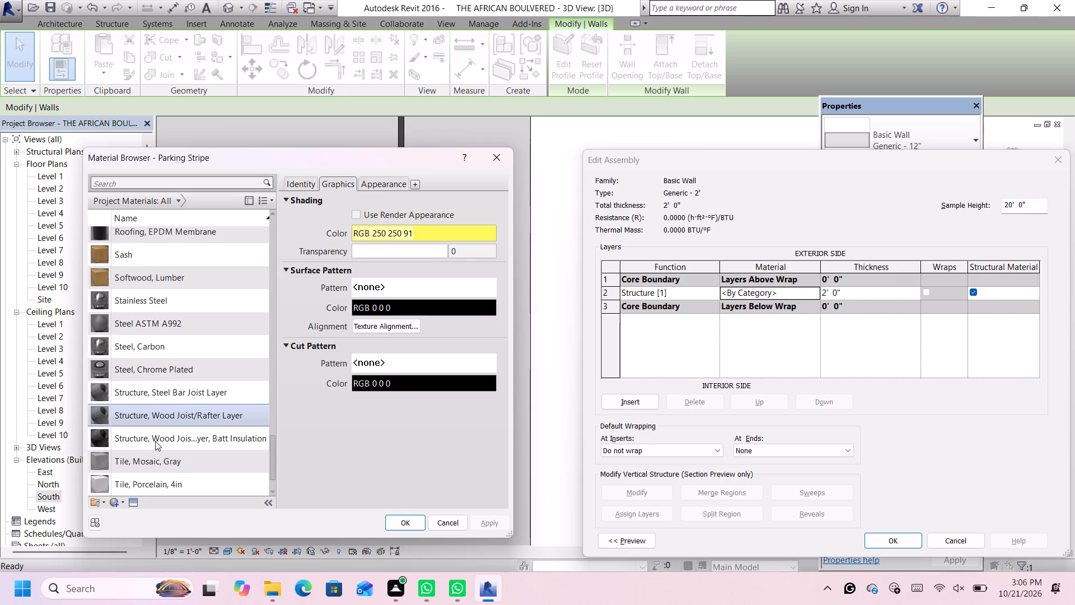
click(129, 502)
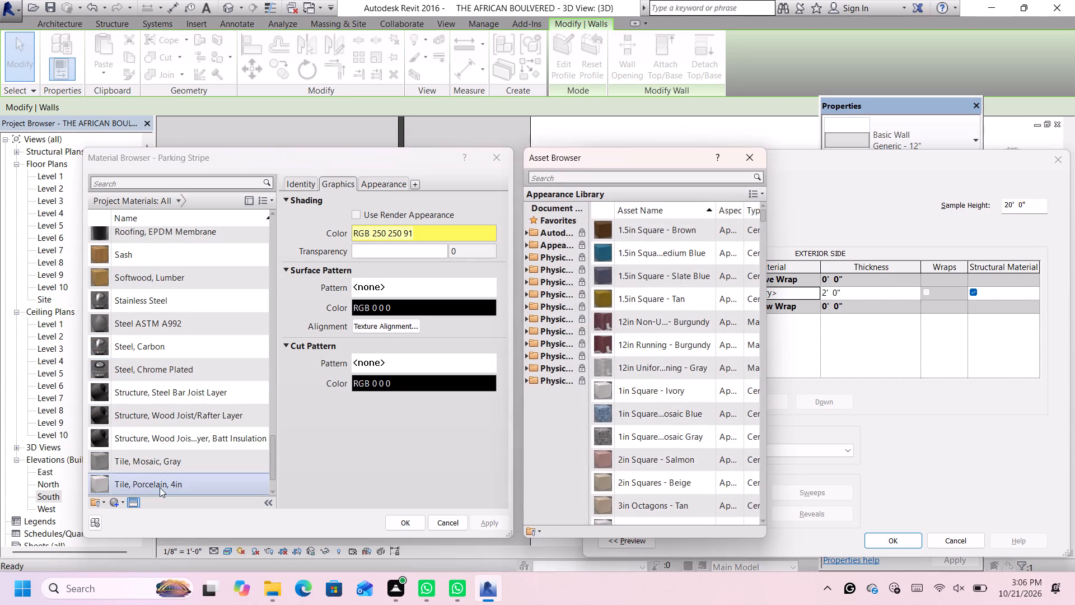
scroll(640, 385, down, 2)
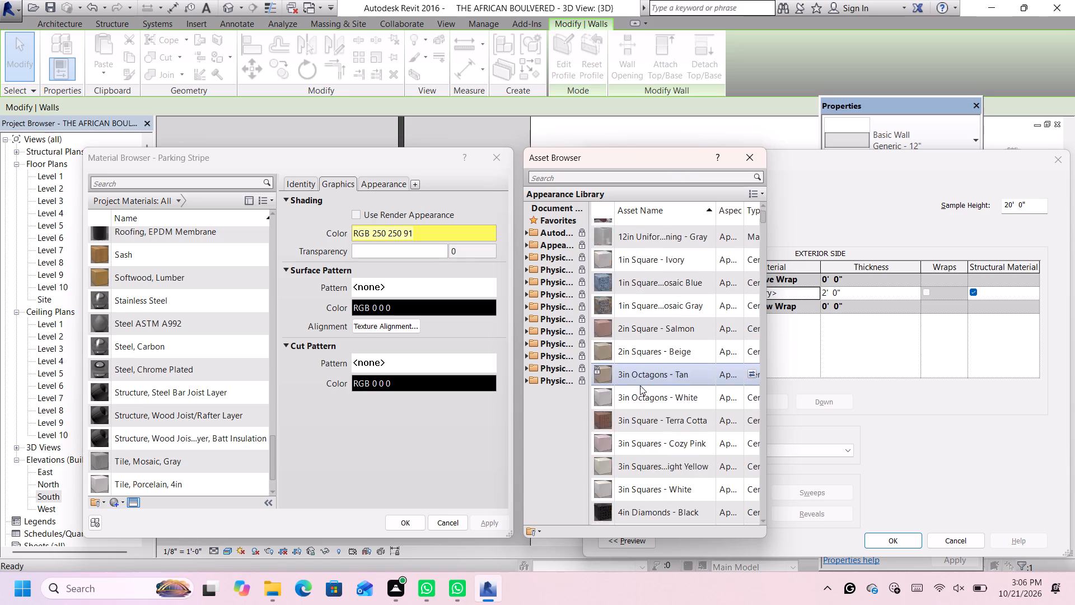
scroll(640, 385, down, 6)
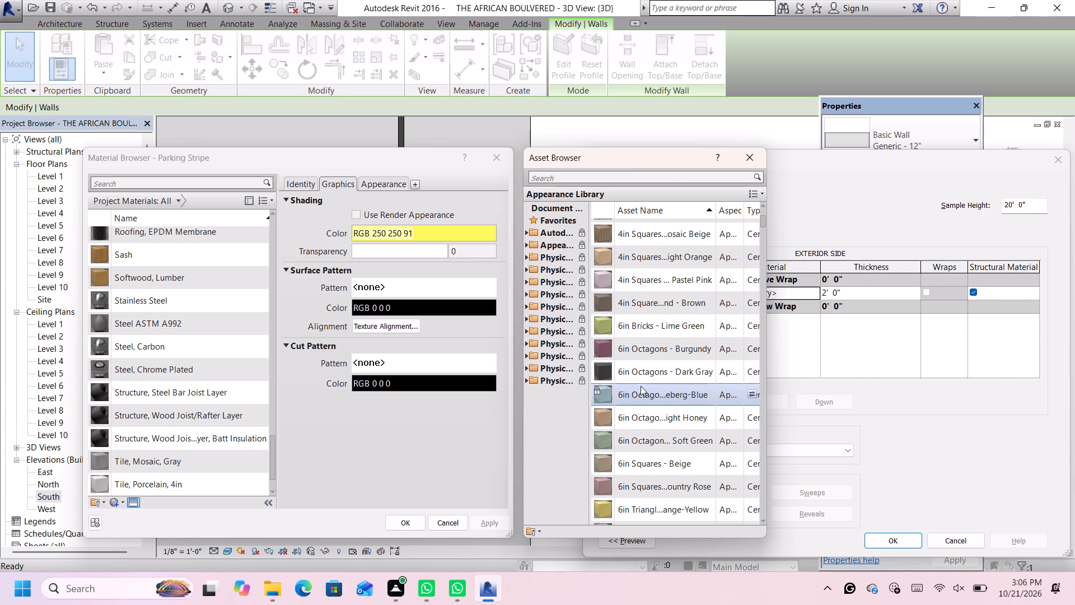
click(642, 234)
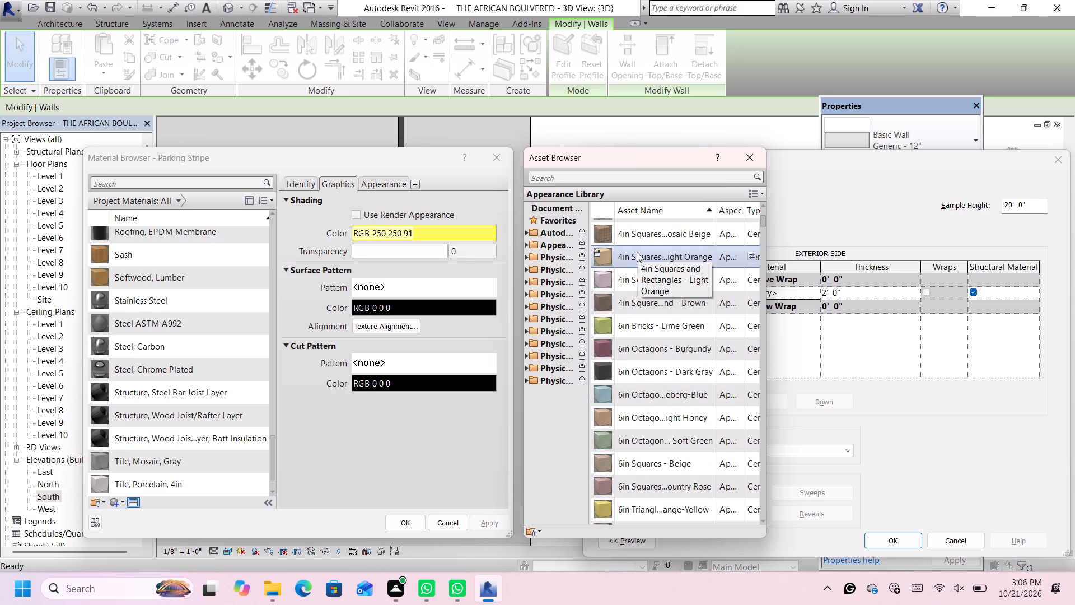
scroll(656, 317, down, 4)
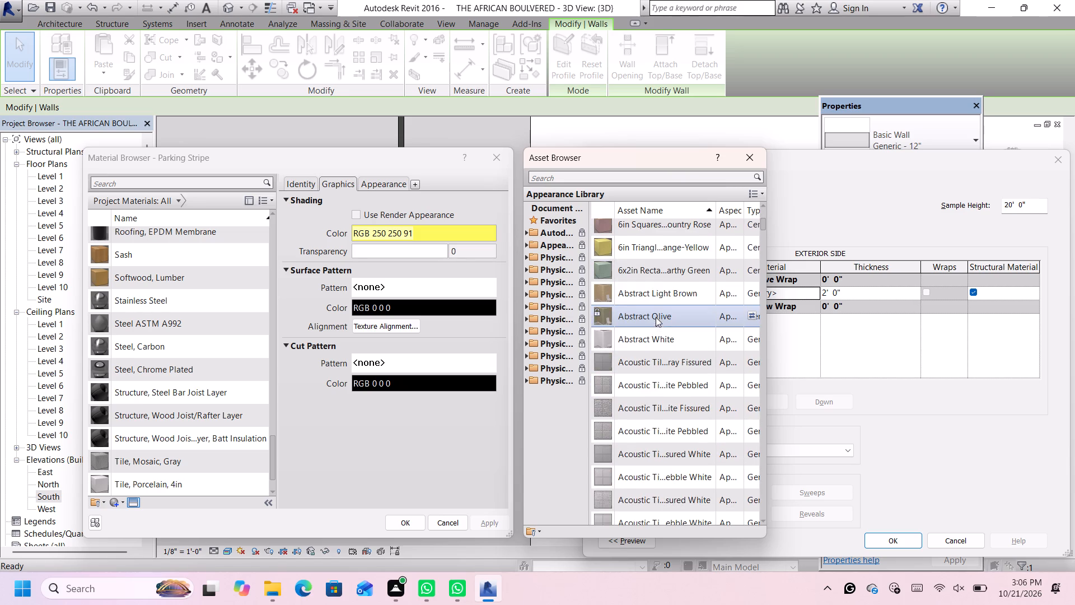
scroll(647, 326, down, 5)
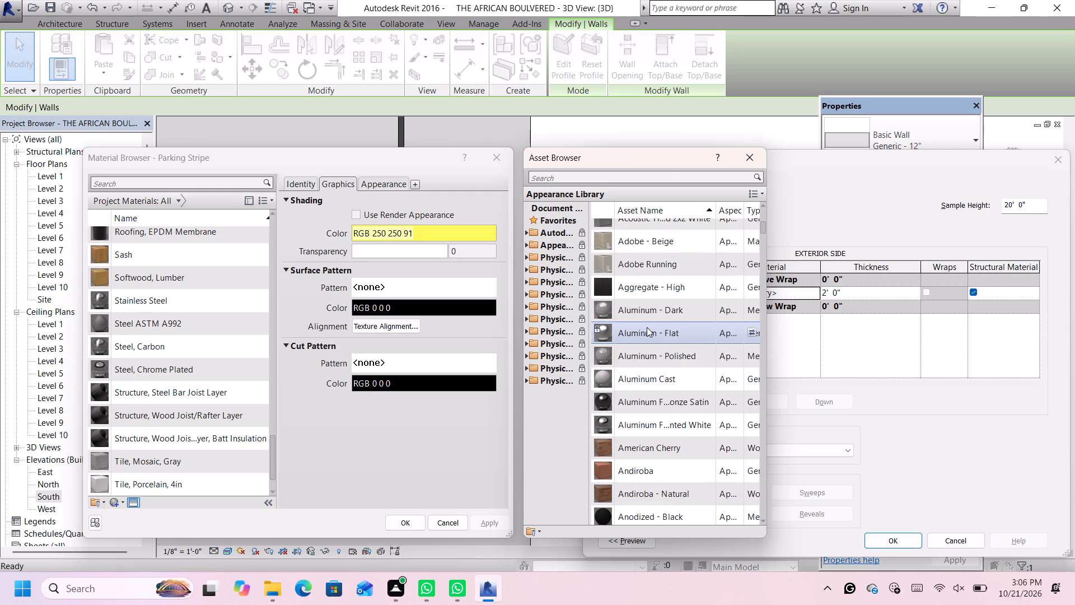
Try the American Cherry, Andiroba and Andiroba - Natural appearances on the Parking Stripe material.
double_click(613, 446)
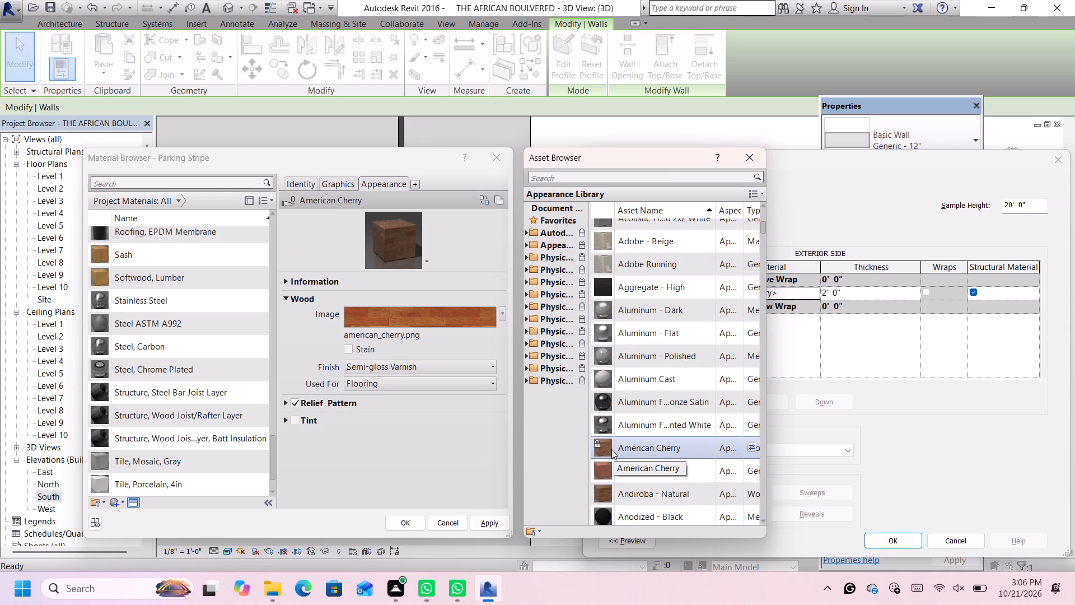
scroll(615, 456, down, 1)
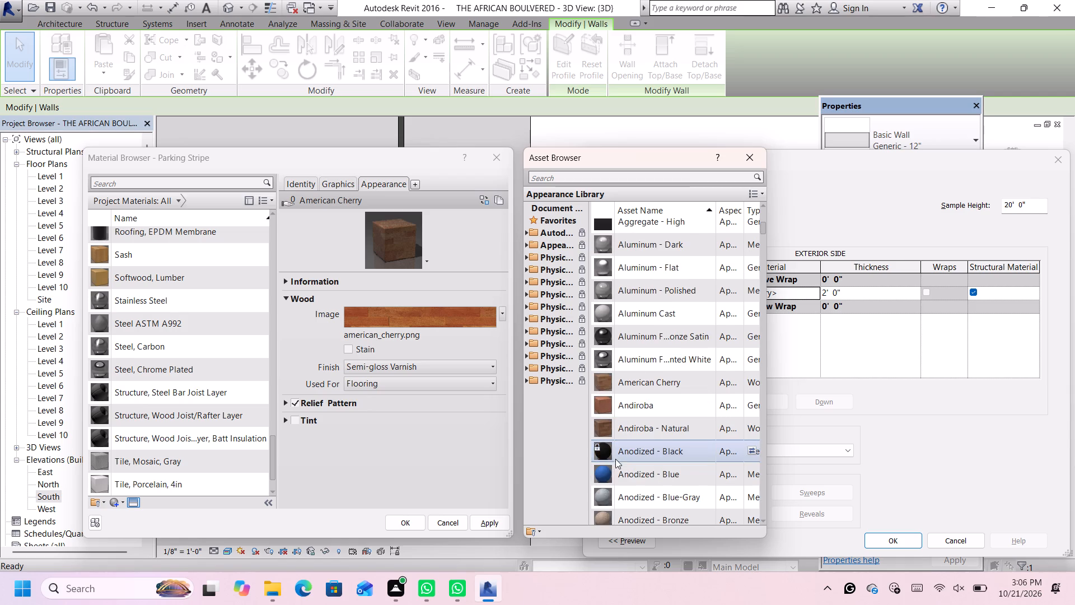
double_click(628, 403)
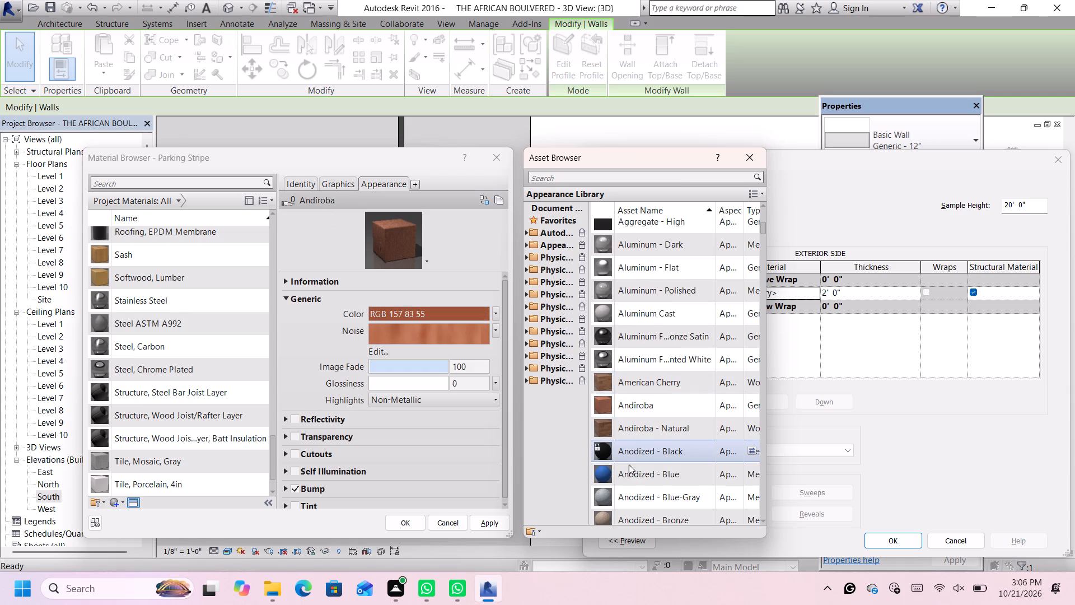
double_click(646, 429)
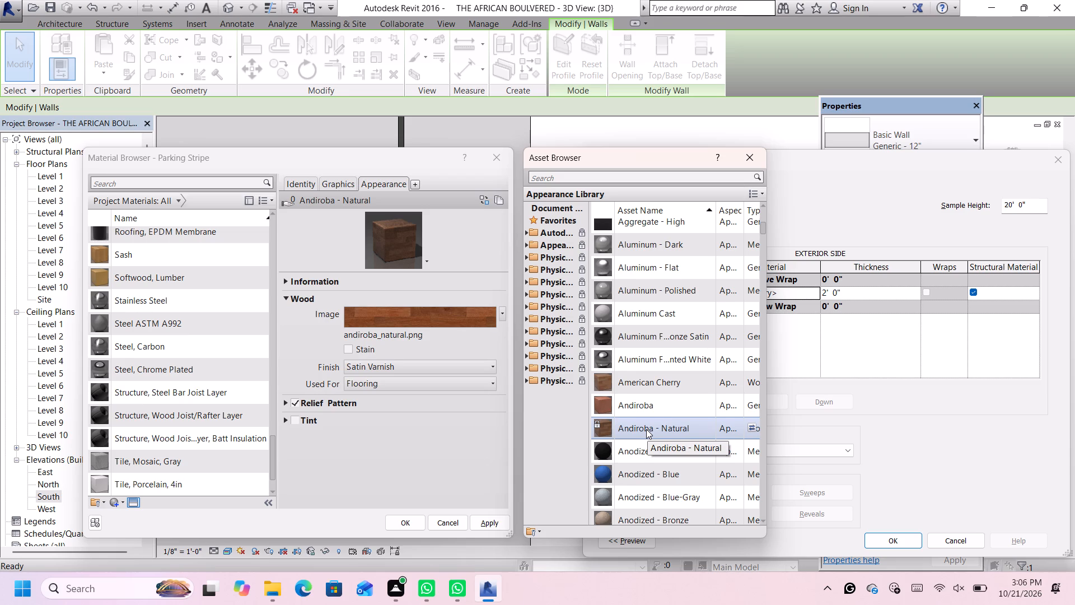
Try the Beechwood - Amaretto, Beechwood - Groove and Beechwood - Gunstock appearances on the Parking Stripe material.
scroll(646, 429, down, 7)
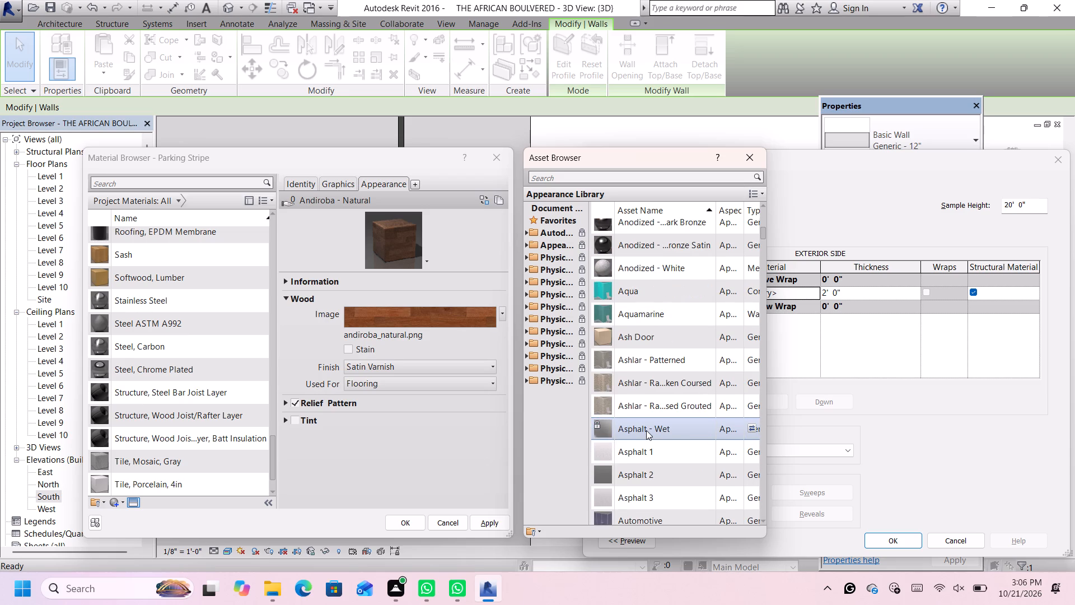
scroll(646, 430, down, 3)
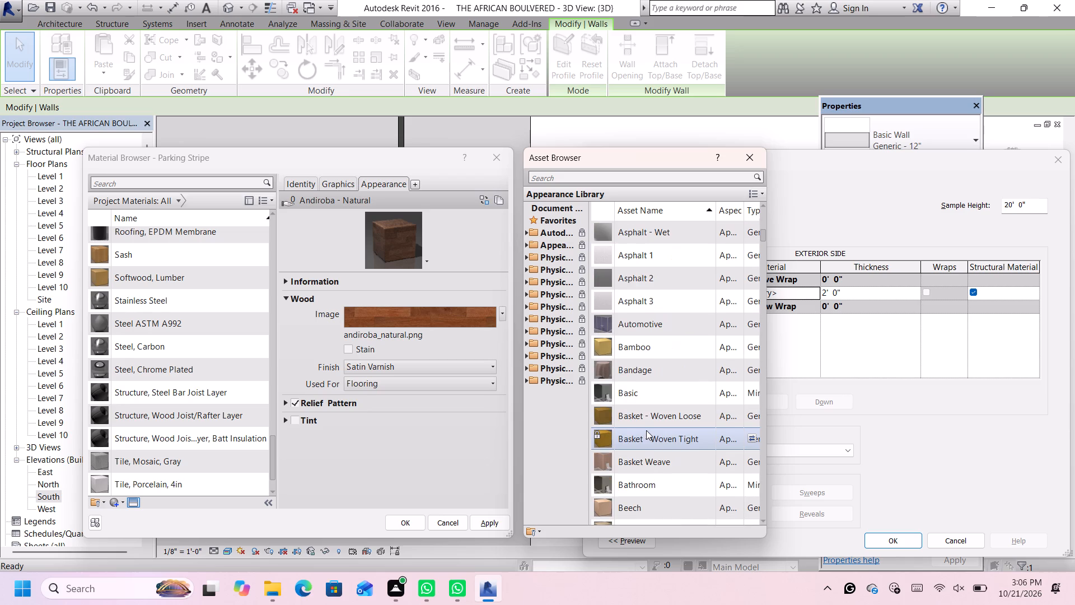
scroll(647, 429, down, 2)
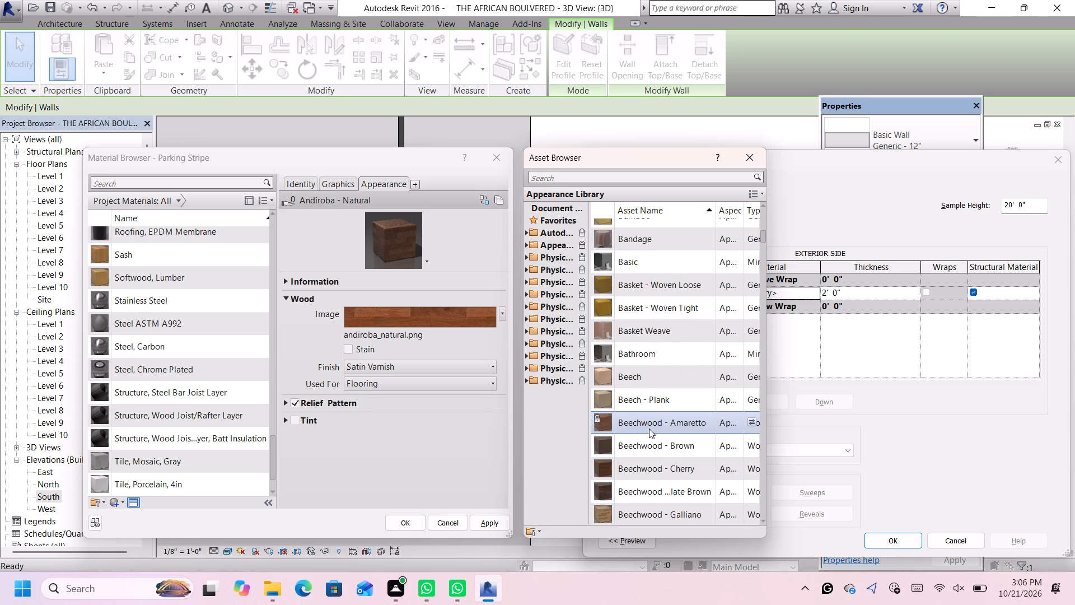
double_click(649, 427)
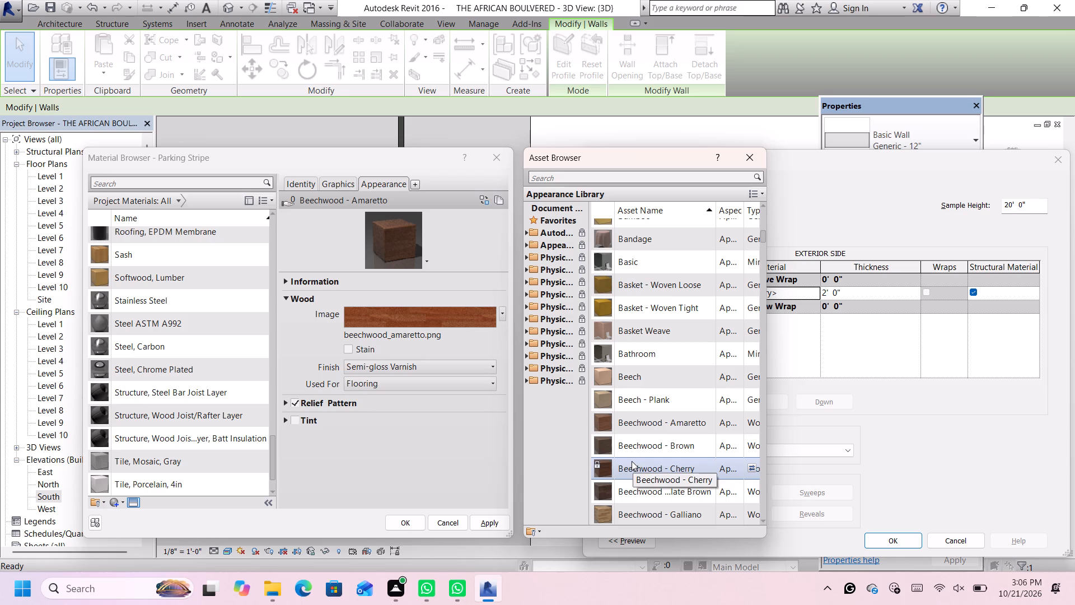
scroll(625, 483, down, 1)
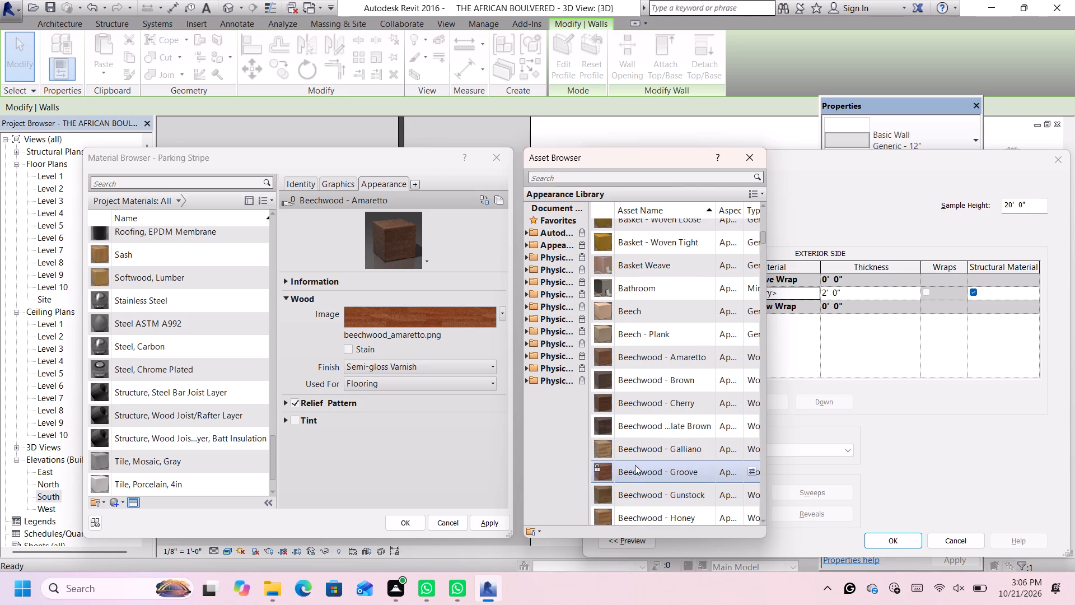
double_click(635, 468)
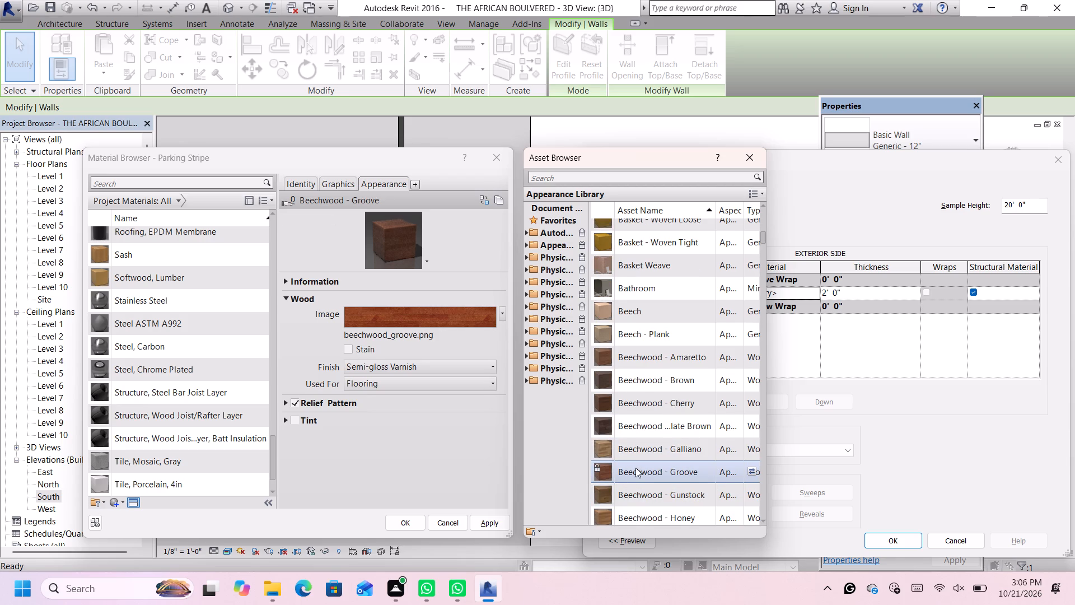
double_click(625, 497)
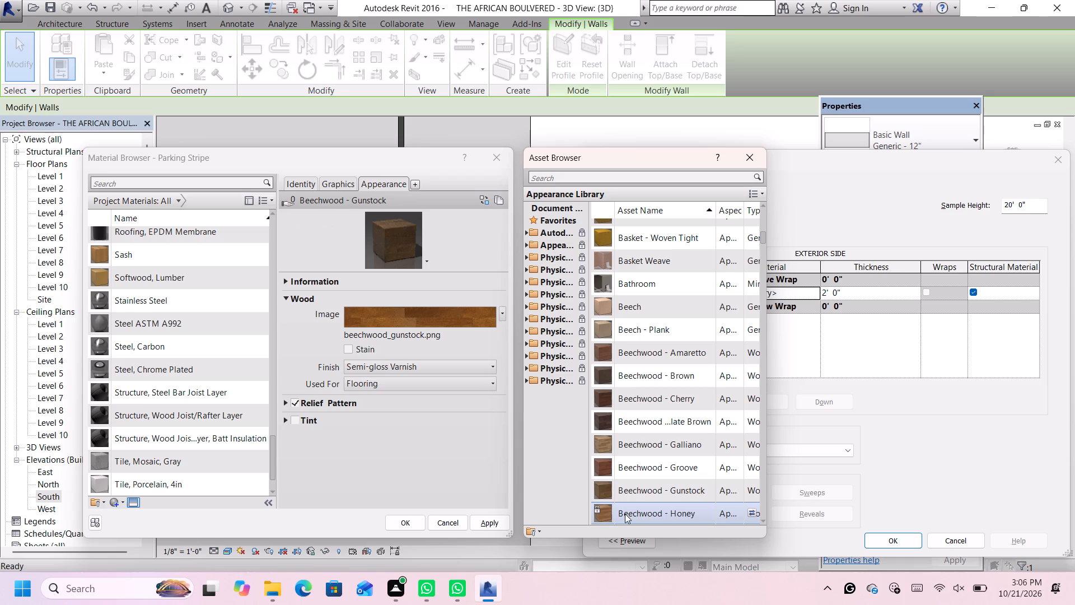
Give the Parking Stripe material the Beechwood - Honey appearance and assign it to the wall's structure layer.
click(635, 516)
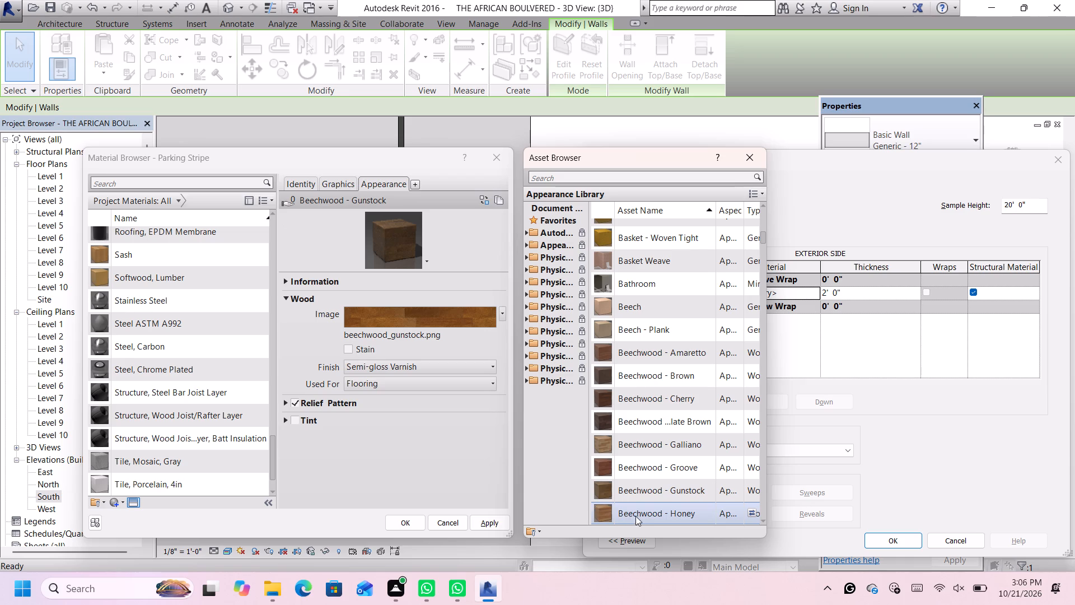
click(634, 513)
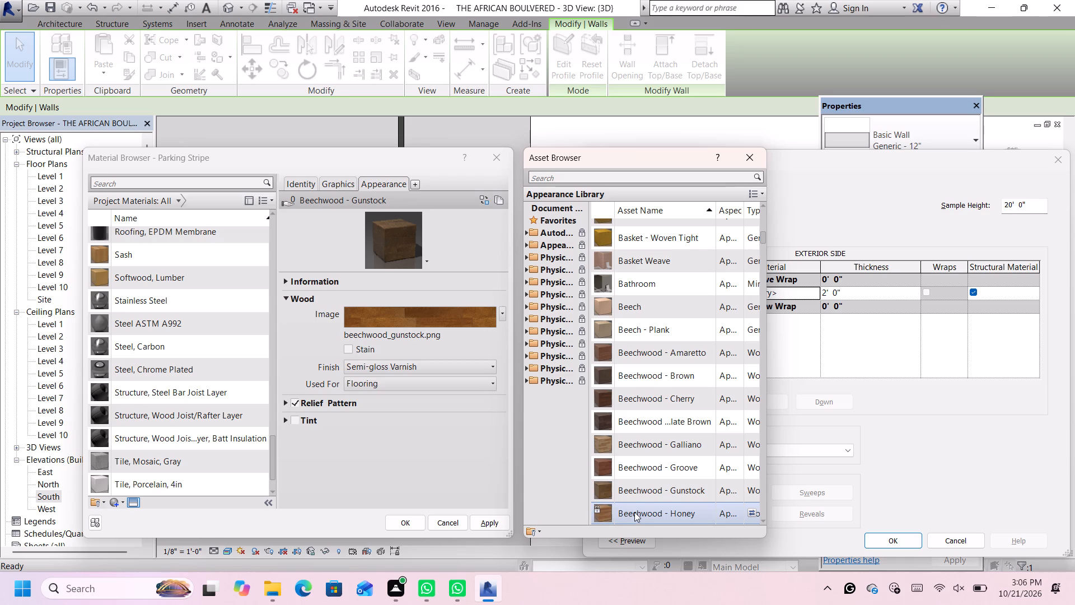
double_click(637, 511)
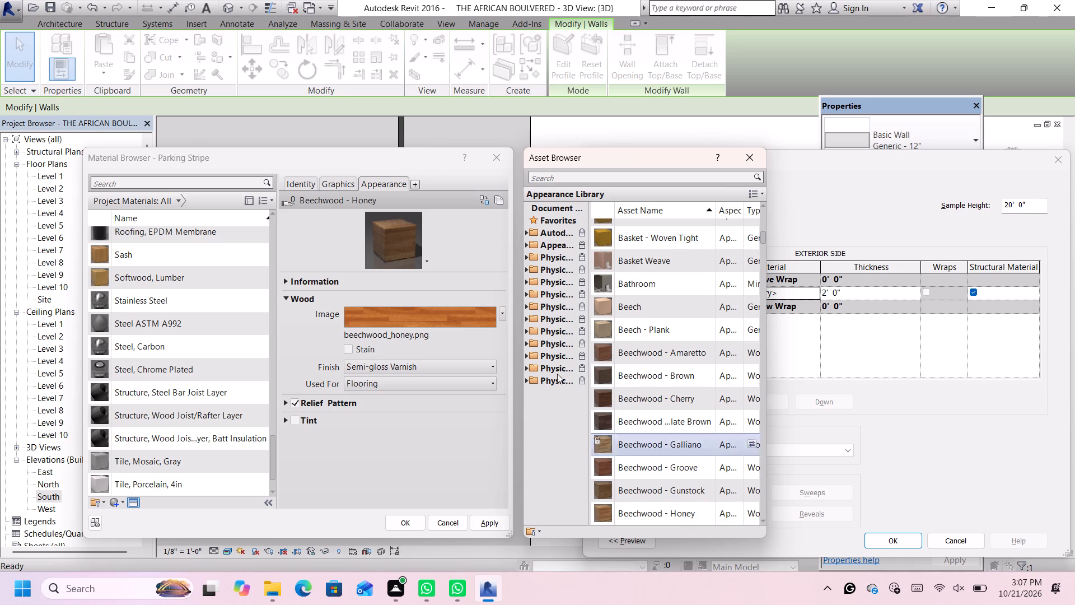
click(406, 520)
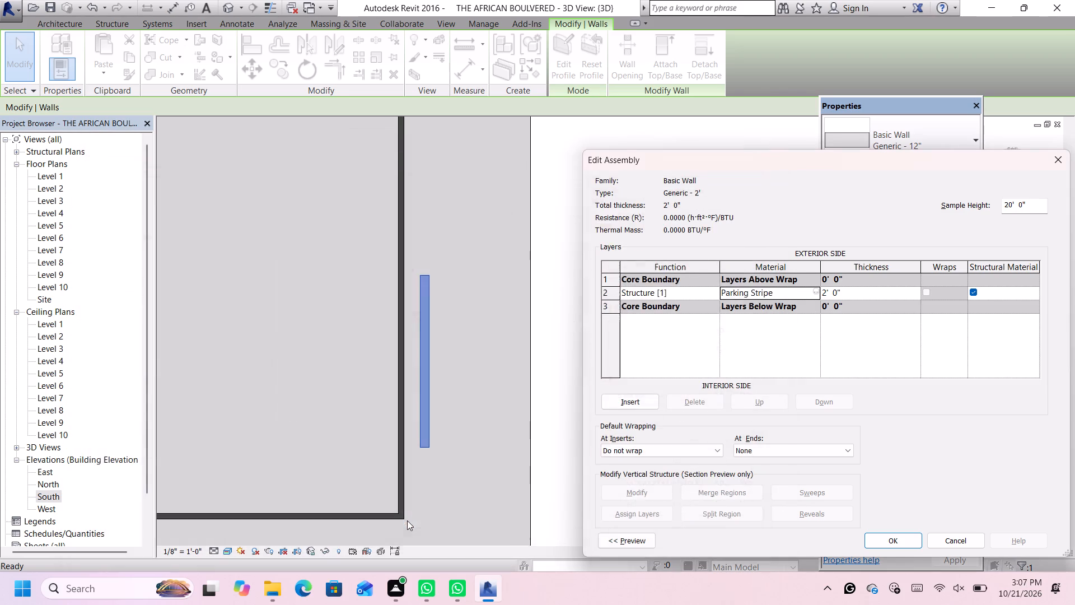
scroll(516, 369, up, 1)
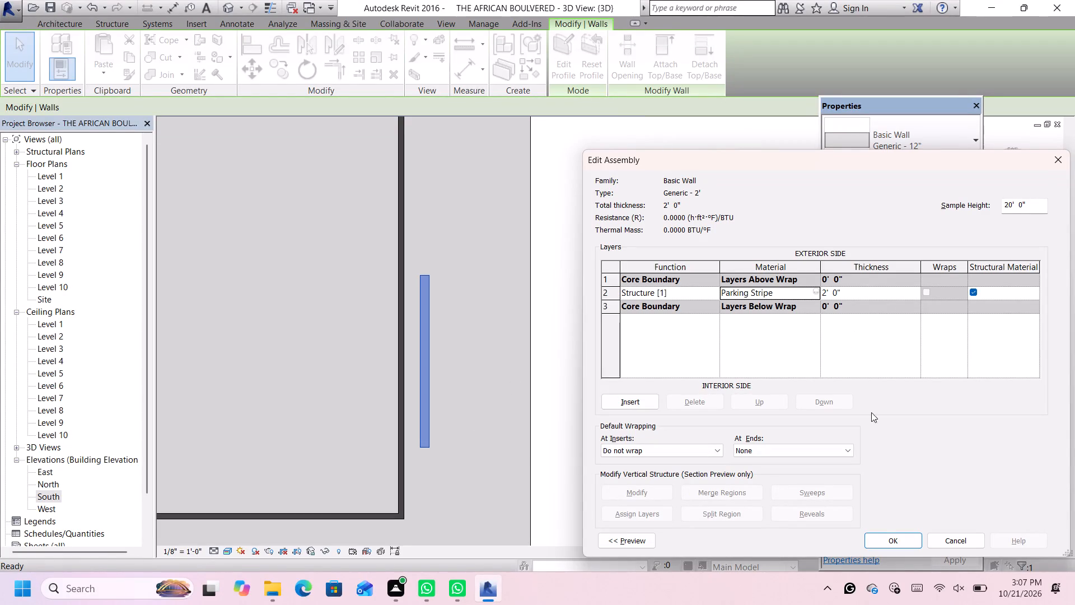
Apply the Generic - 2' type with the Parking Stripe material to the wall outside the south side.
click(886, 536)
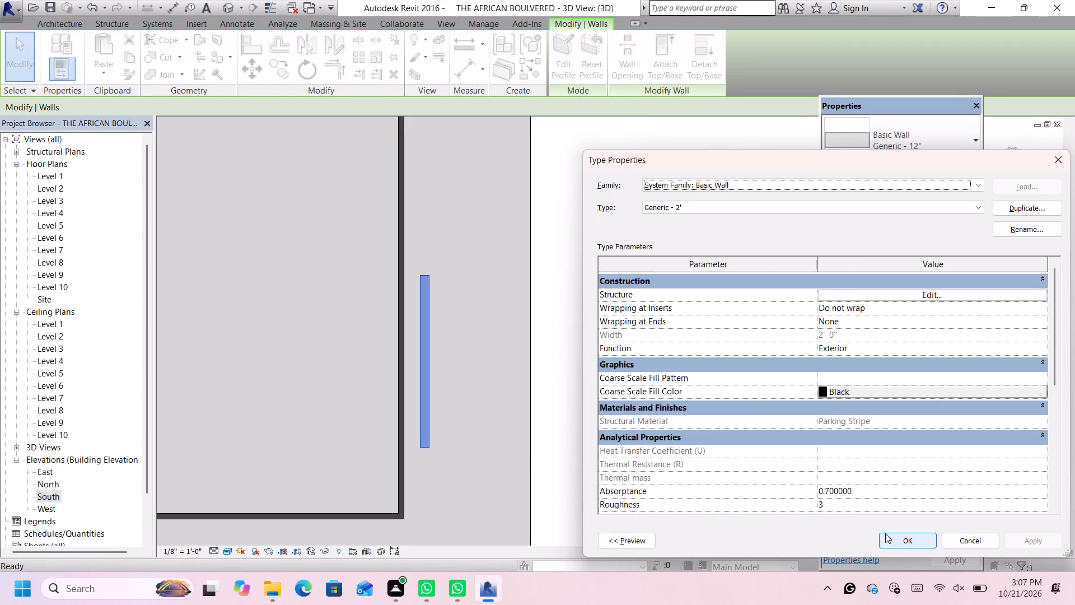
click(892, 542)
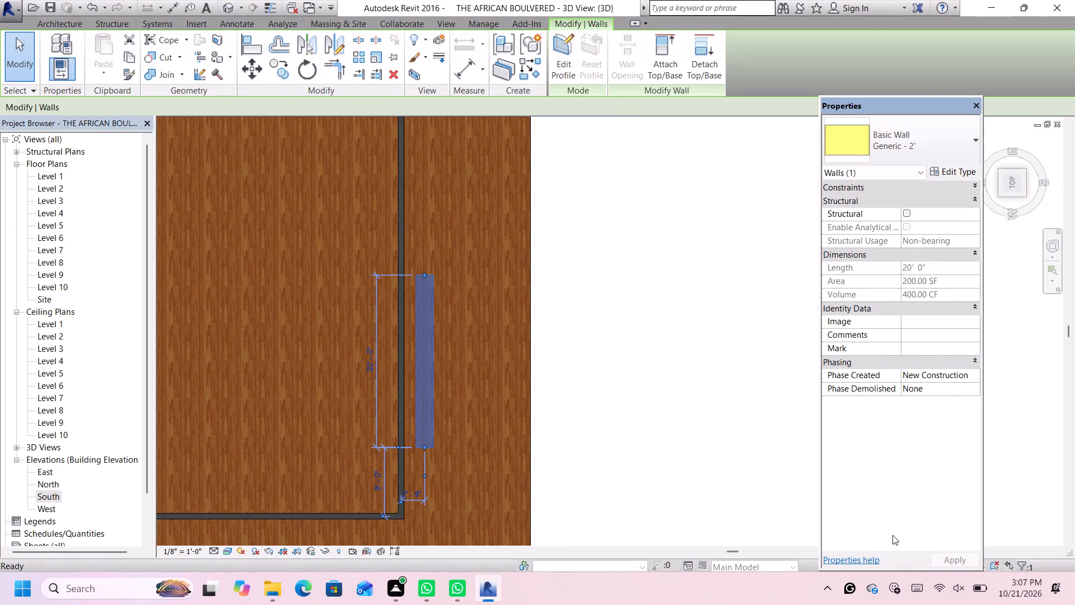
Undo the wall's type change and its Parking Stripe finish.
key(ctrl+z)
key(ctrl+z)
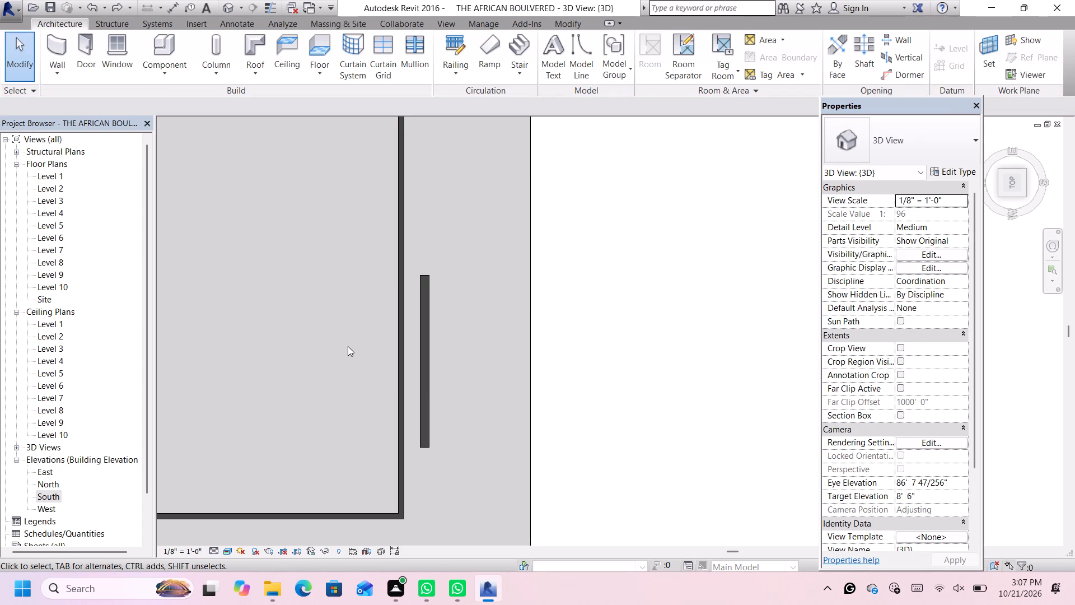
Duplicate the 20' long wall's Generic - 12" type under the name Generic -2.
click(430, 345)
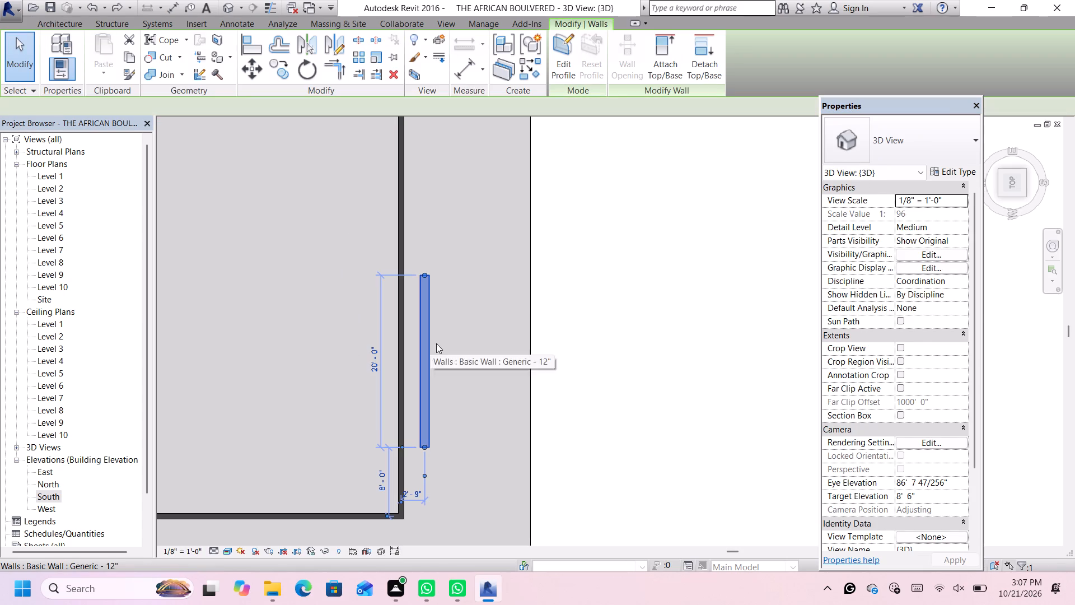
click(956, 169)
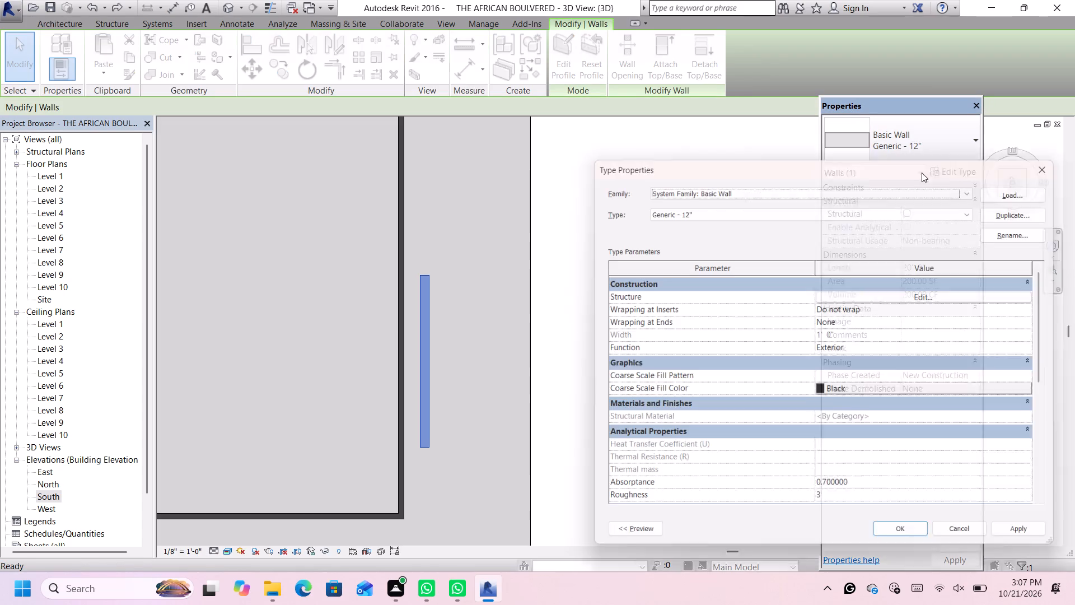
click(1047, 205)
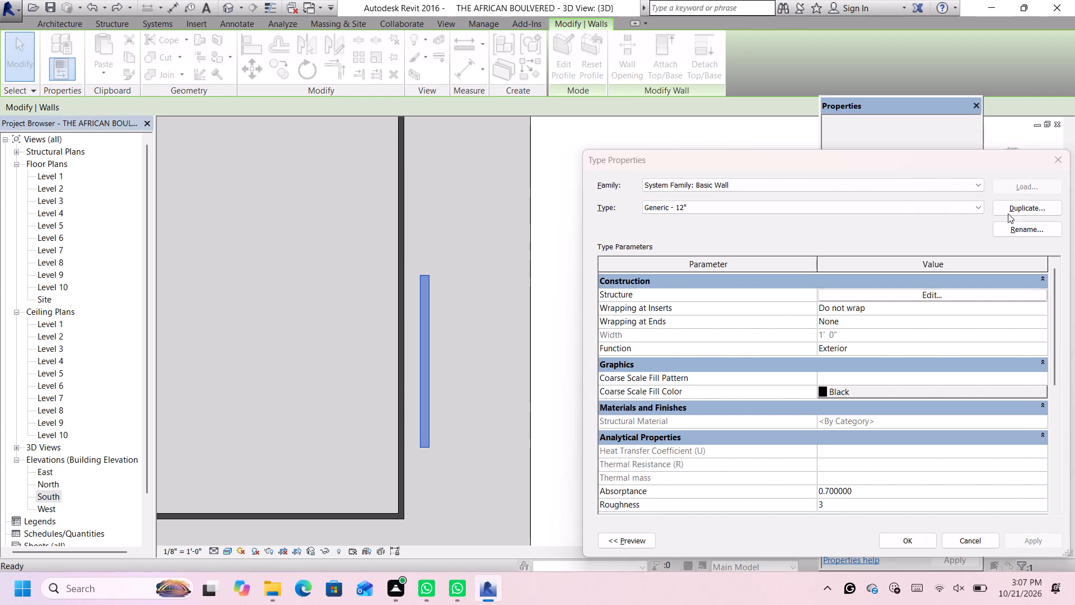
drag(834, 350, 814, 350)
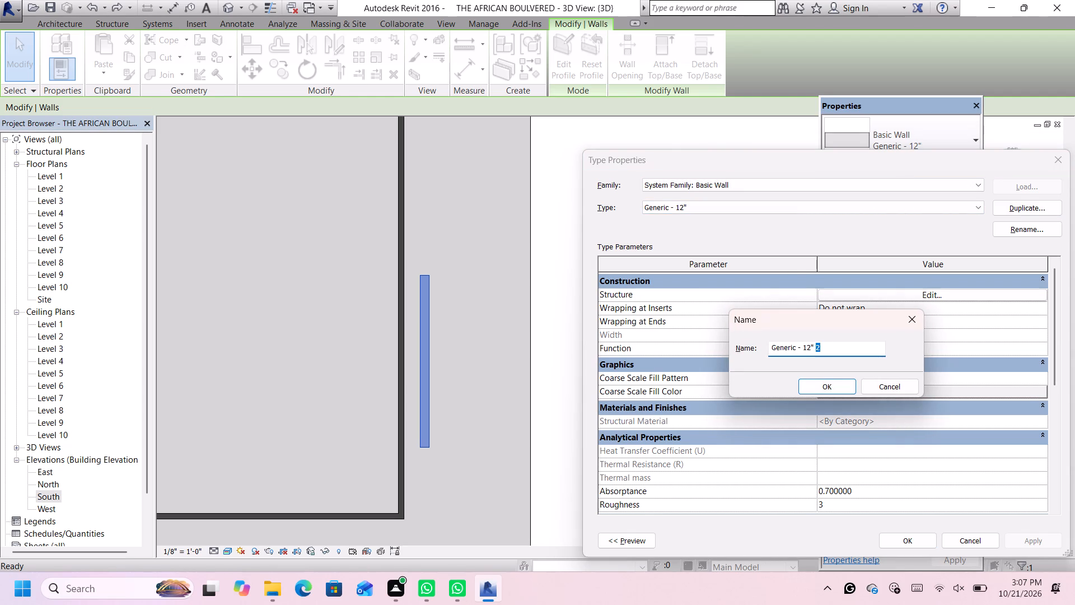
drag(814, 350, 801, 351)
key(BackSpace)
key(Down)
key(2)
key(Return)
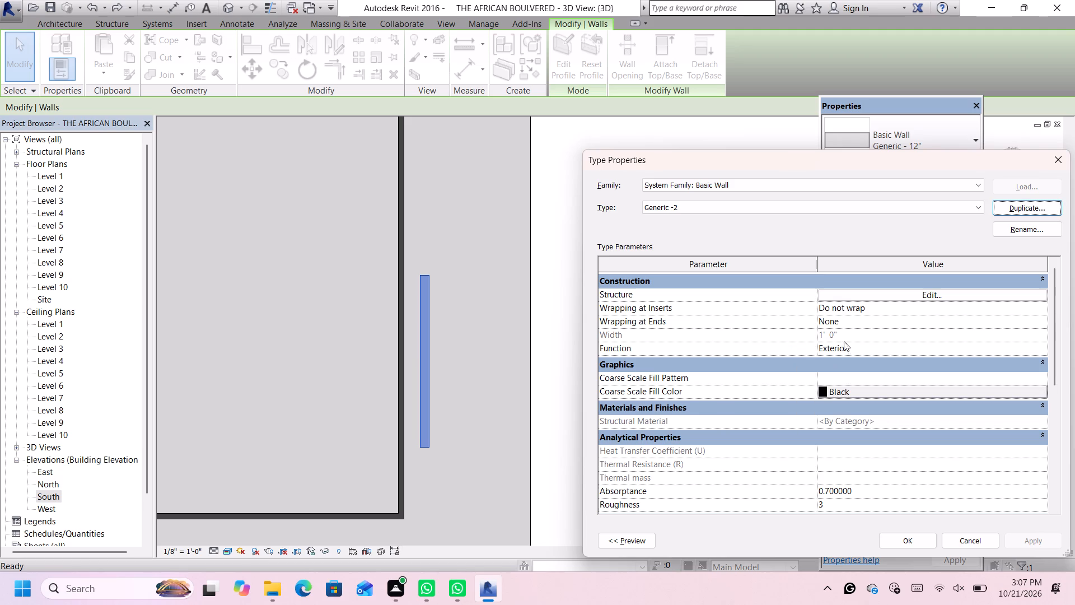
Set the structure layer thickness of the Generic -2 wall type to 2'.
click(875, 295)
click(863, 297)
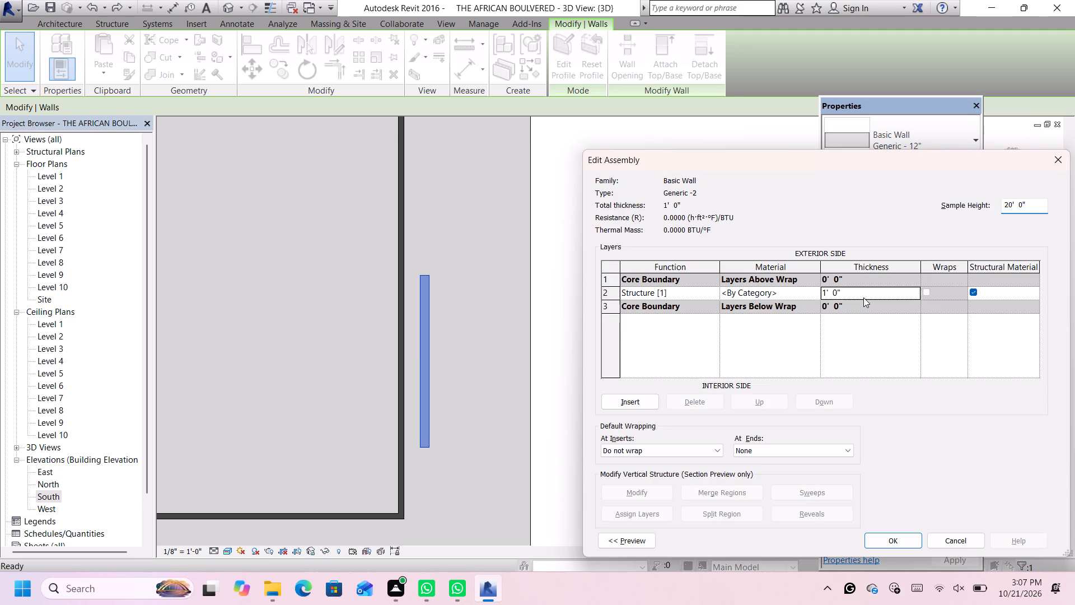
key(BackSpace)
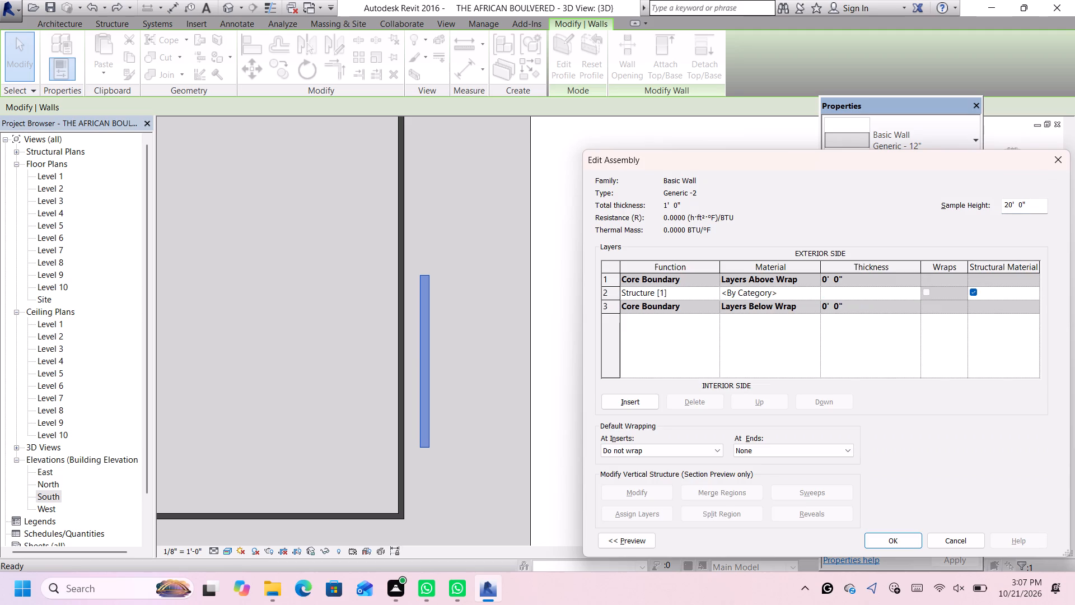
text(2')
Choose Plywood, Sheathing as the structure layer's material and open the appearance library for it.
click(815, 290)
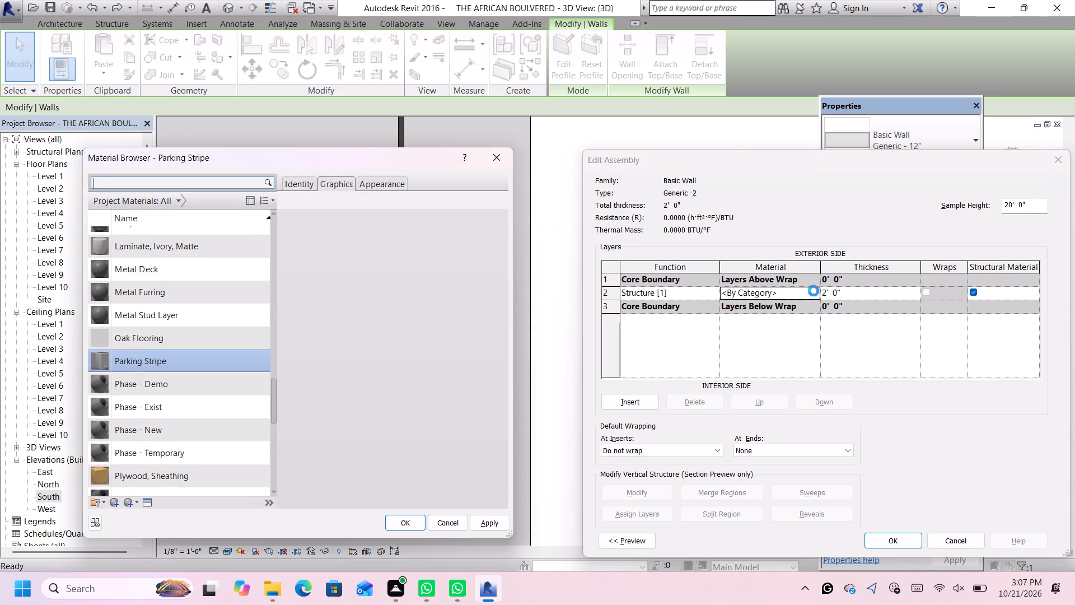
scroll(135, 466, down, 1)
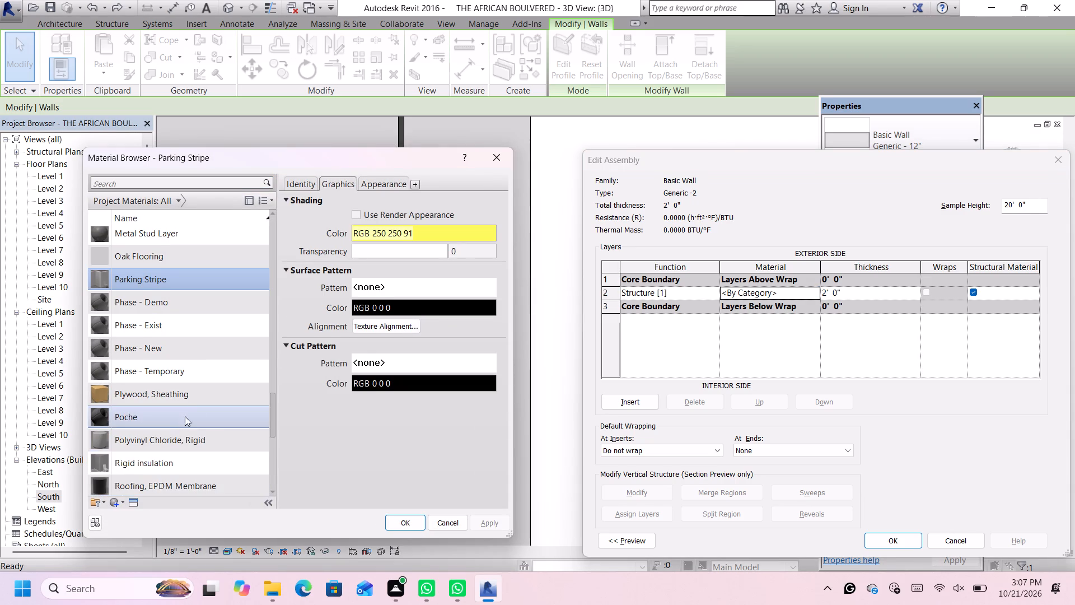
click(199, 396)
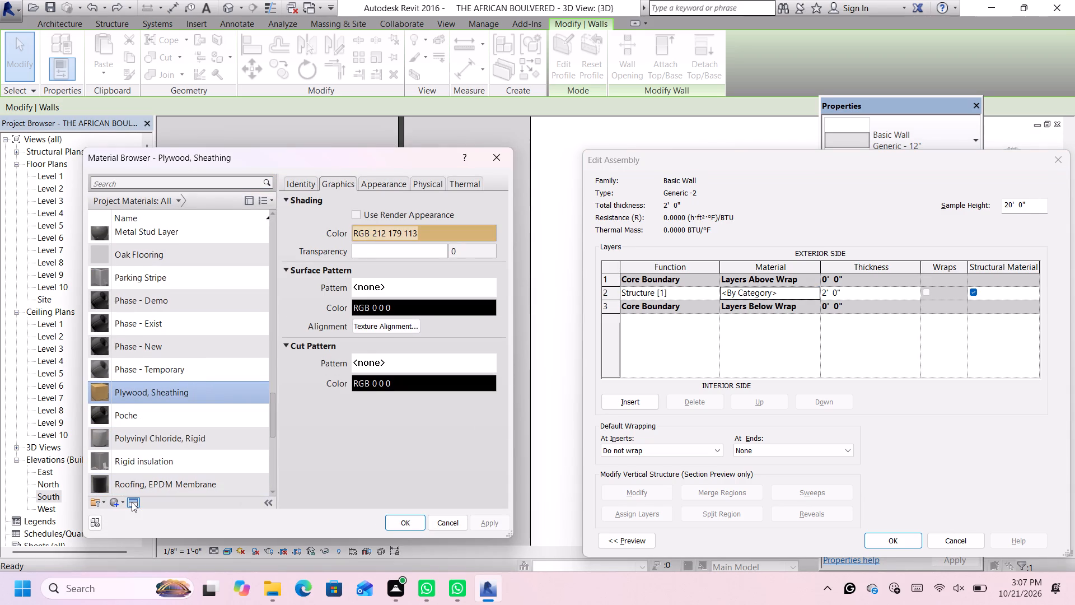
click(132, 502)
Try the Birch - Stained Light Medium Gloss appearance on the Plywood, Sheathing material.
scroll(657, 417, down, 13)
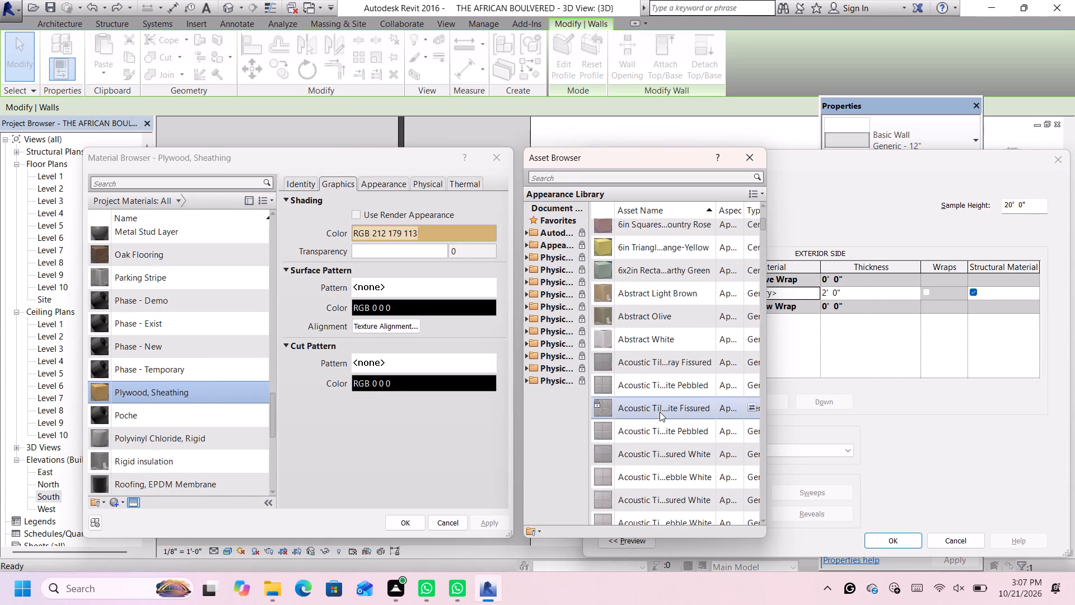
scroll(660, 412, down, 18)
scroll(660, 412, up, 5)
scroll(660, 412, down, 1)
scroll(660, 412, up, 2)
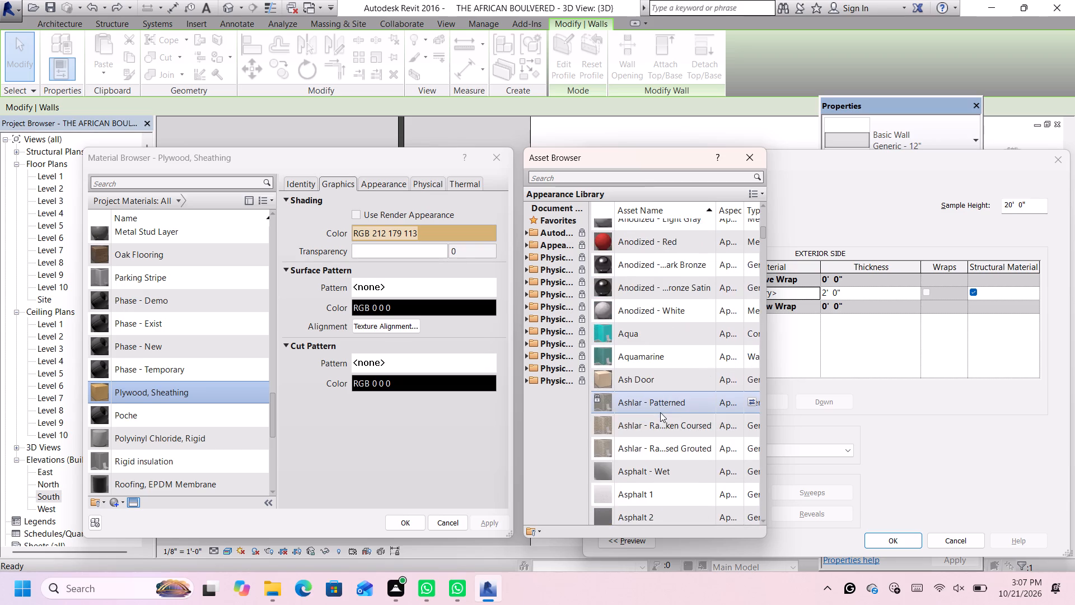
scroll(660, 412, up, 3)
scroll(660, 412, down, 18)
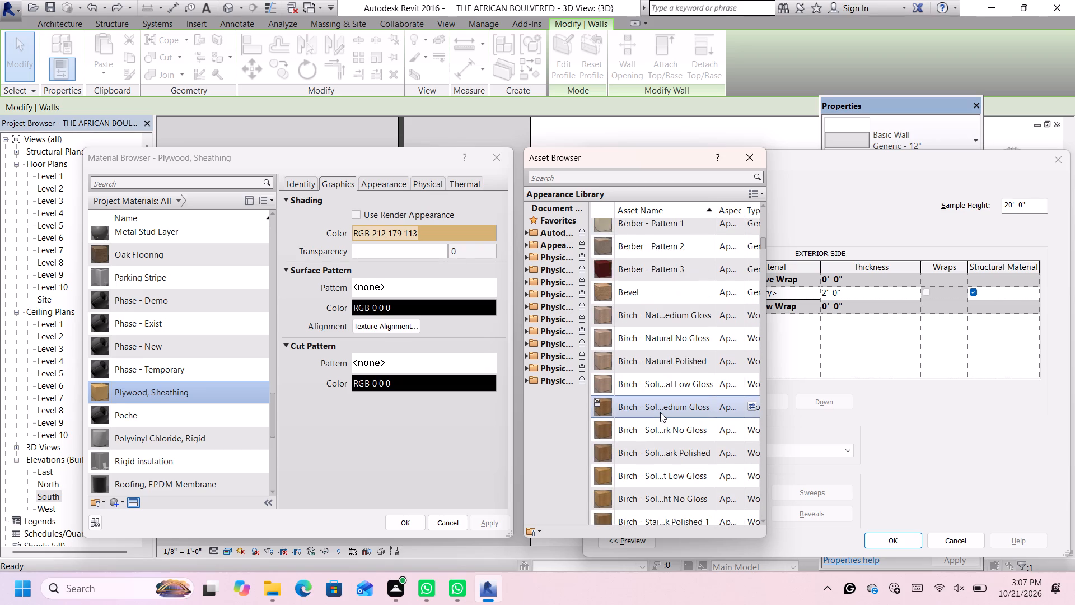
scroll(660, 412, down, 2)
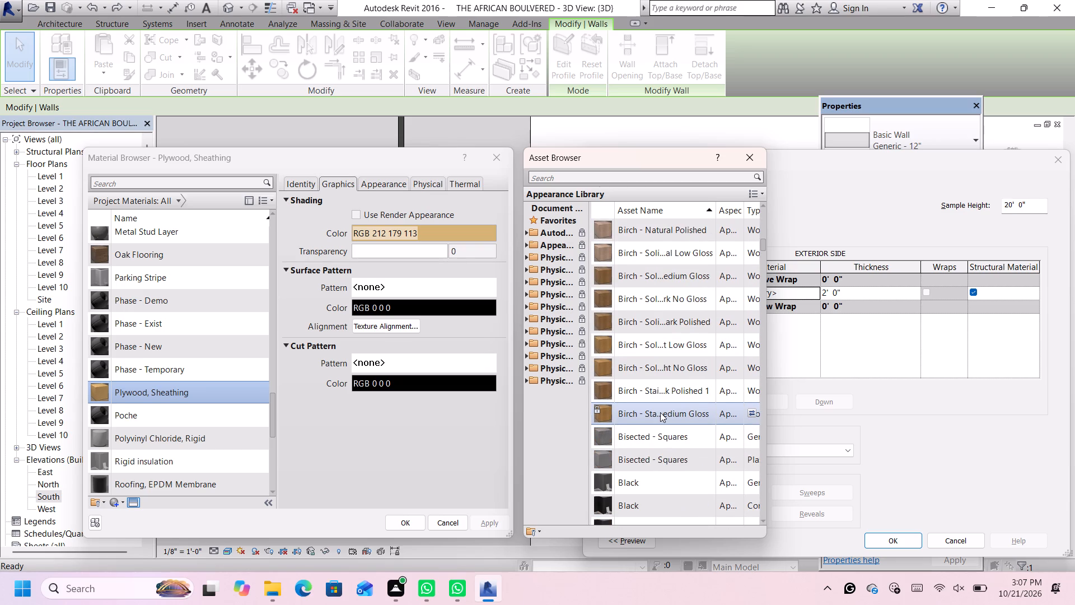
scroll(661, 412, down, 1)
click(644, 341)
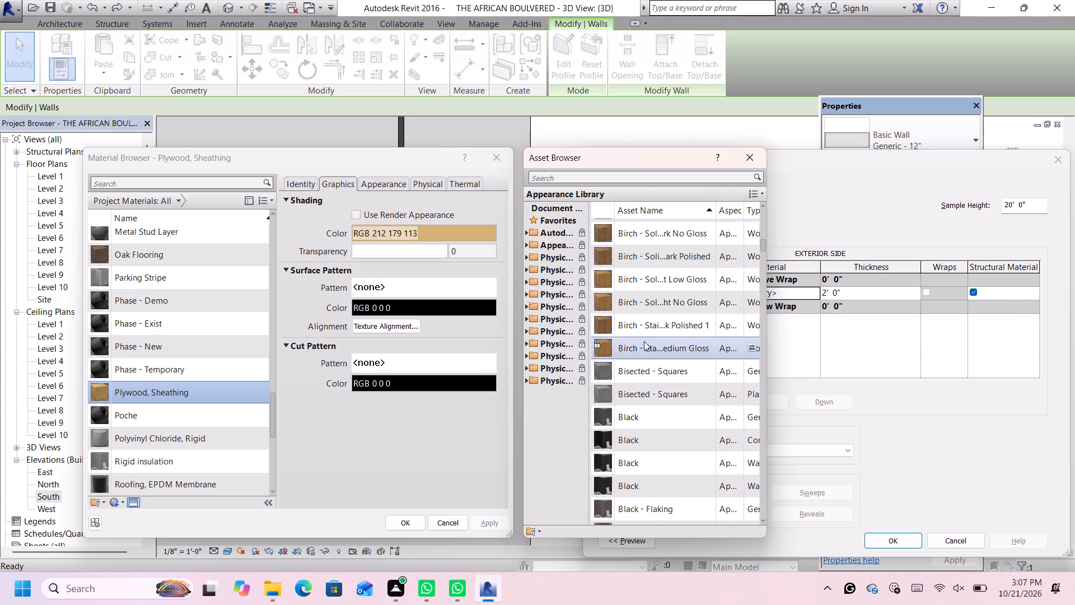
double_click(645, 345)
Give the Plywood, Sheathing material the Board-Batten appearance and apply the finished Generic -2 type to the wall.
scroll(645, 344, down, 6)
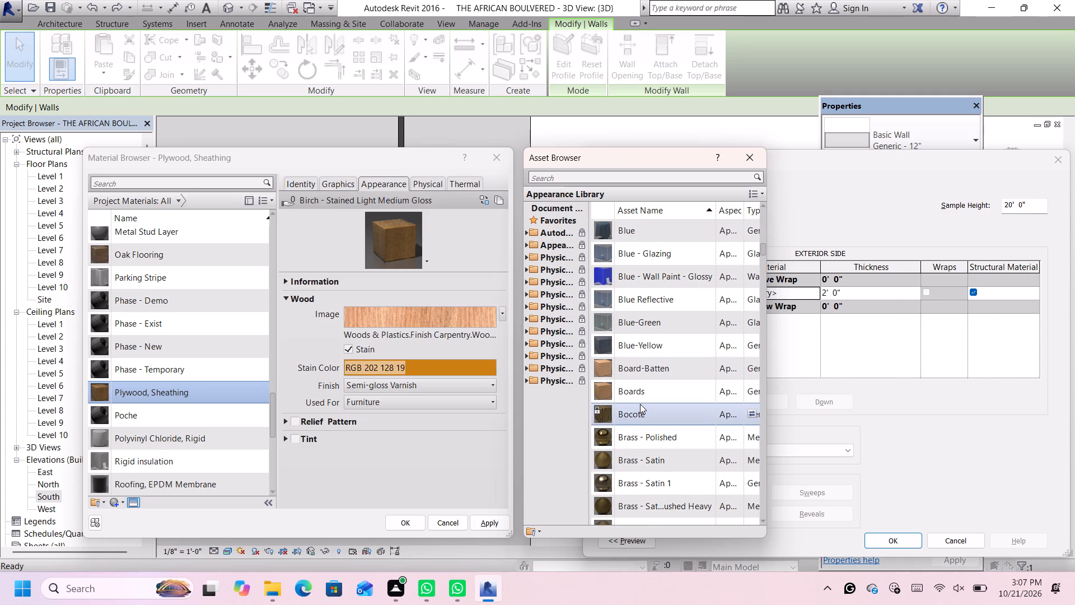
double_click(647, 364)
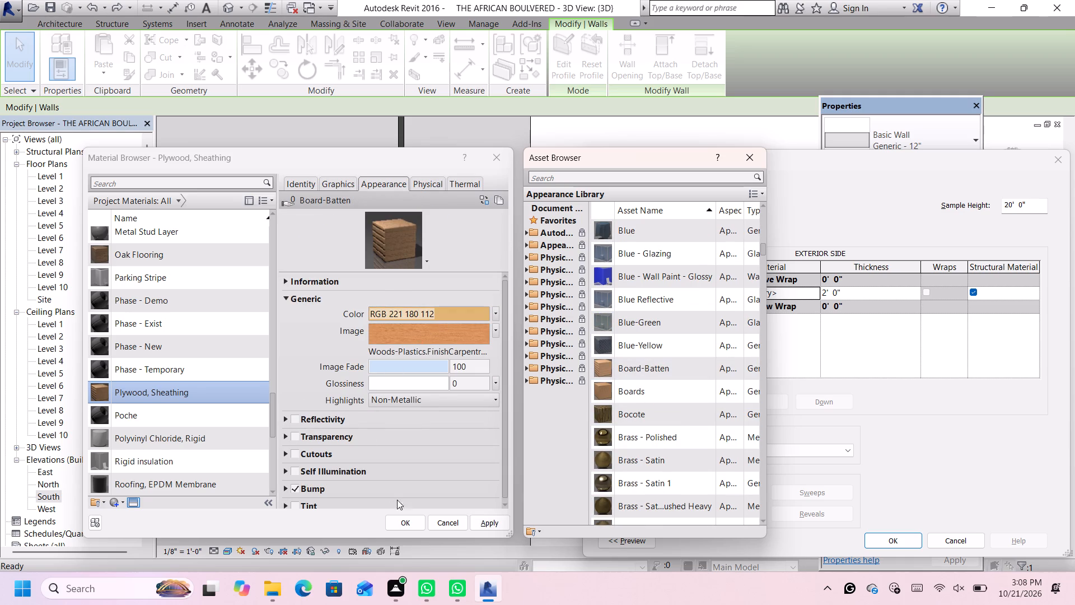
click(407, 517)
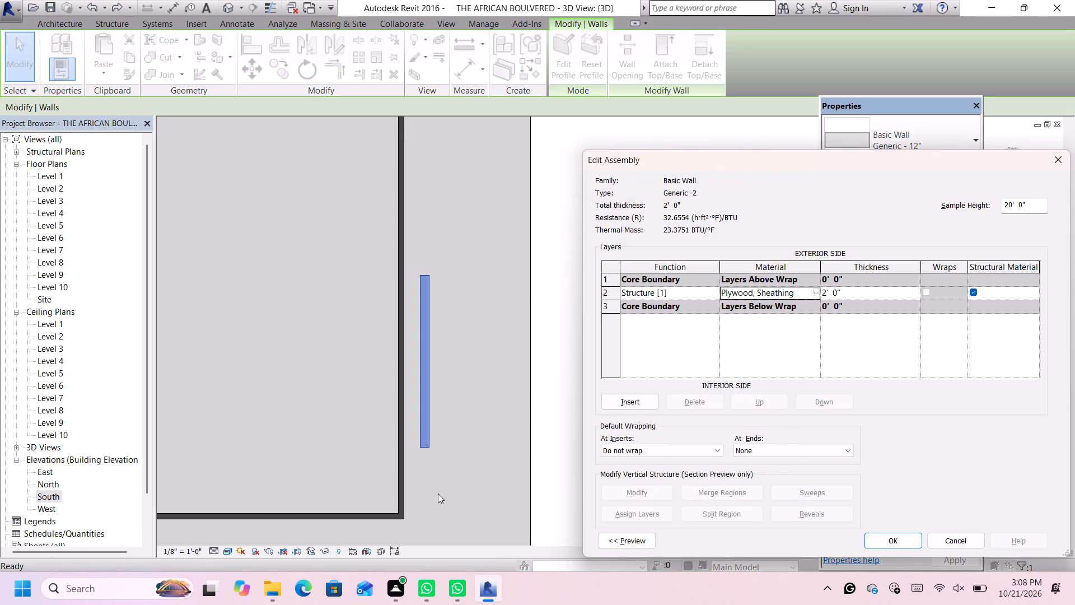
click(876, 537)
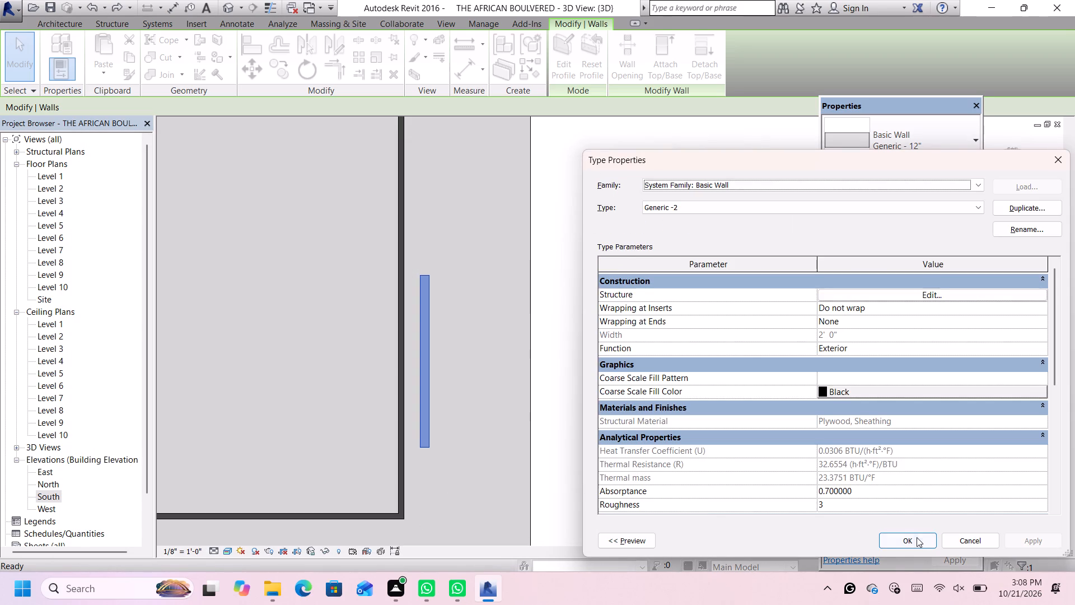
click(917, 537)
Examine the wood finish of the wall outside the building from an isometric 3D angle.
scroll(611, 378, down, 2)
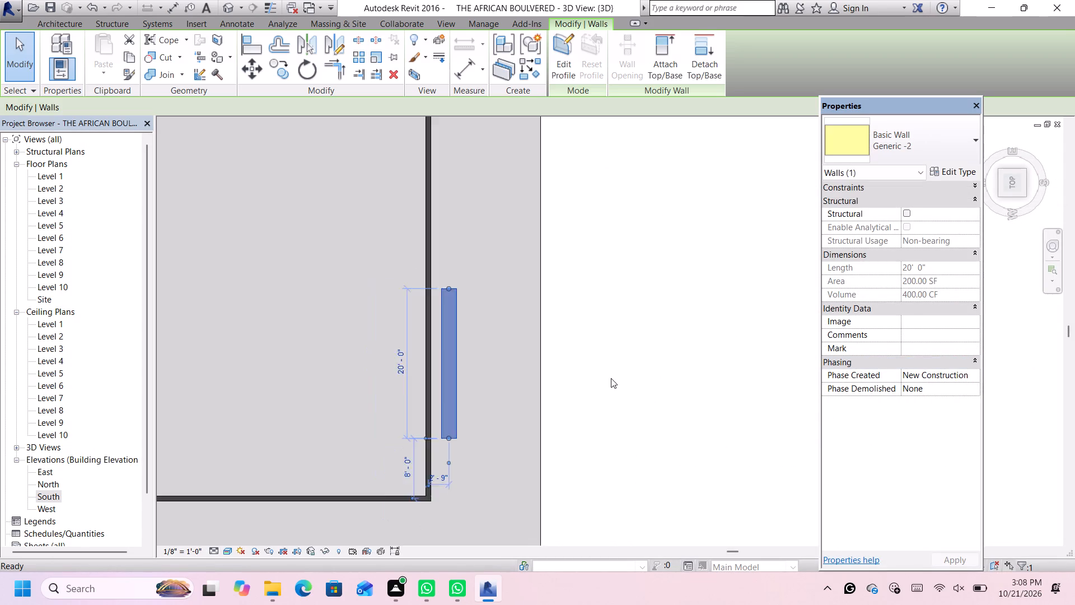
scroll(611, 378, down, 6)
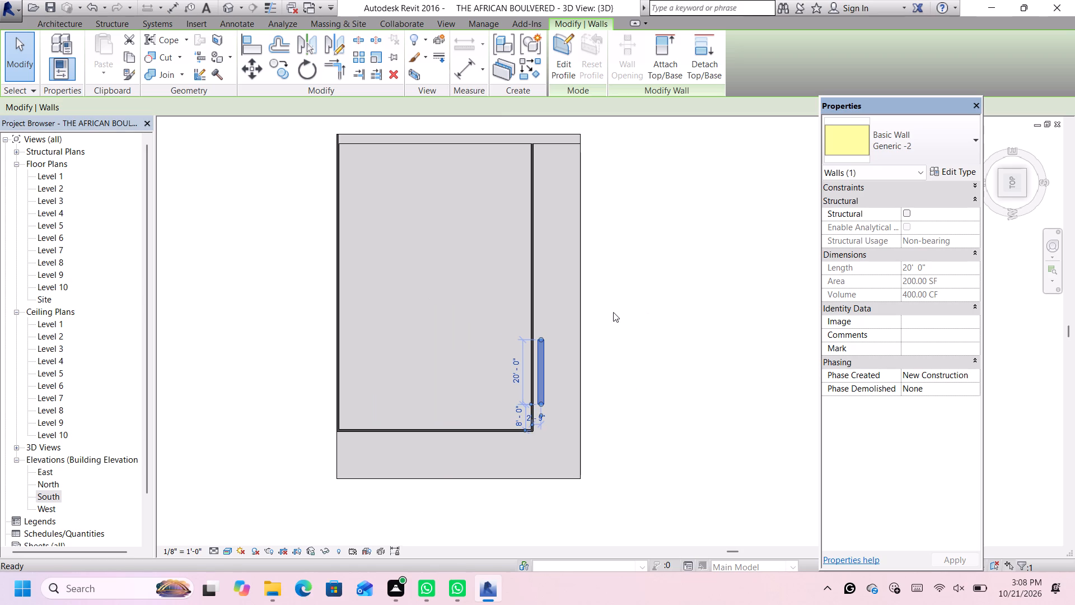
scroll(569, 307, up, 2)
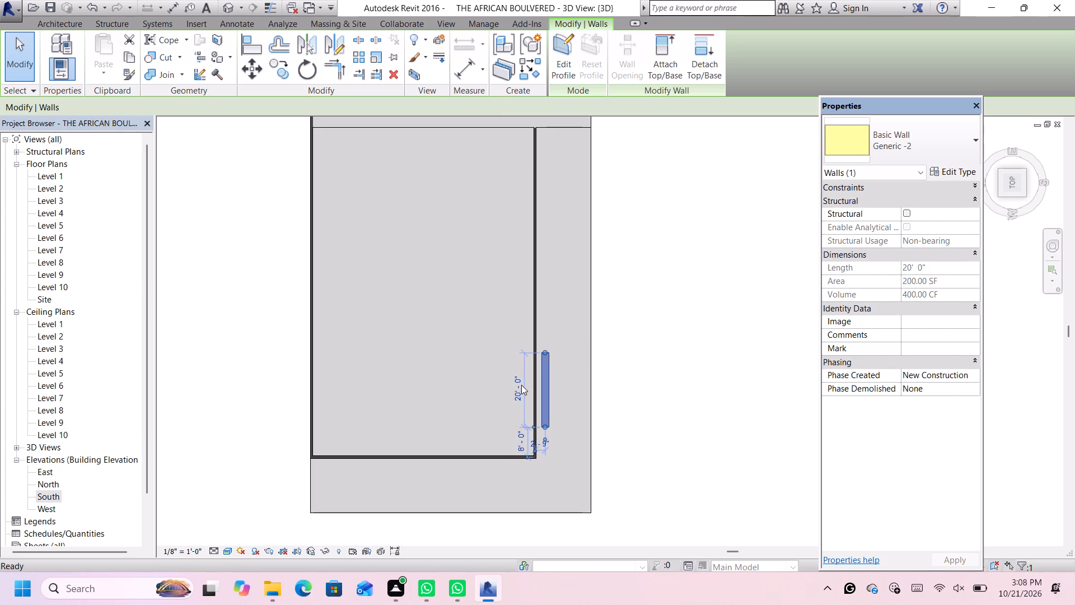
click(1023, 194)
click(1023, 193)
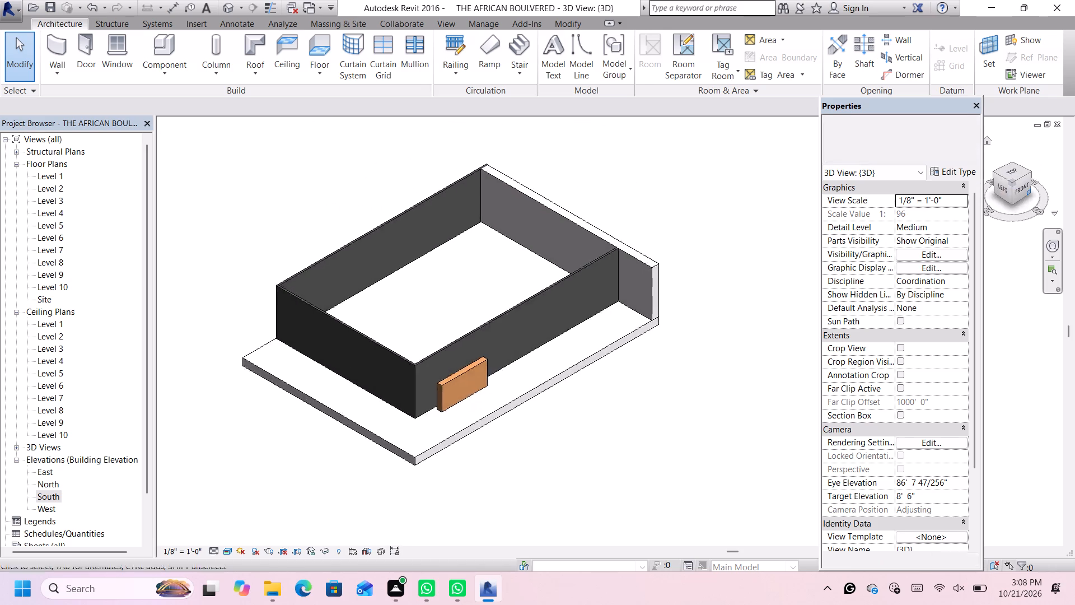
scroll(619, 406, up, 4)
scroll(619, 404, down, 1)
scroll(619, 383, up, 3)
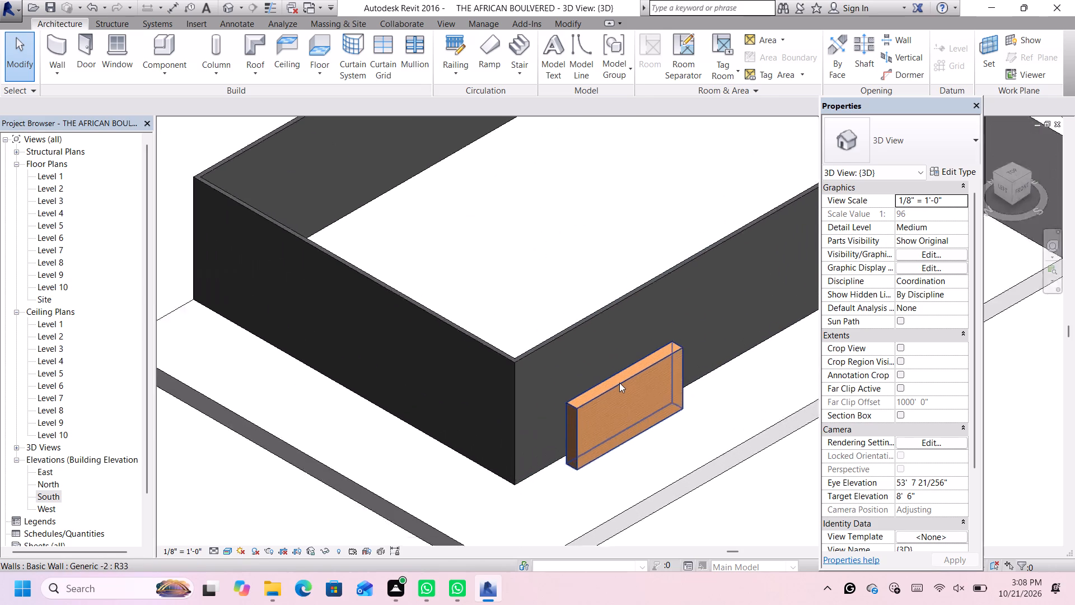
scroll(619, 383, up, 6)
scroll(643, 417, down, 1)
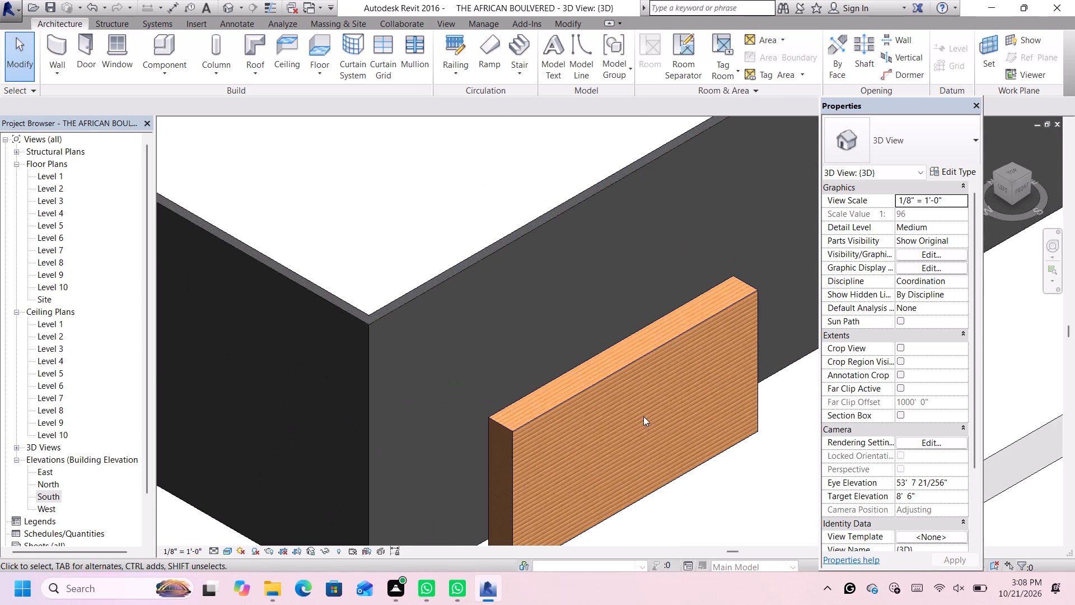
scroll(643, 416, down, 9)
scroll(717, 465, down, 1)
scroll(717, 465, up, 6)
middle_click(715, 469)
middle_drag(709, 466, 677, 440)
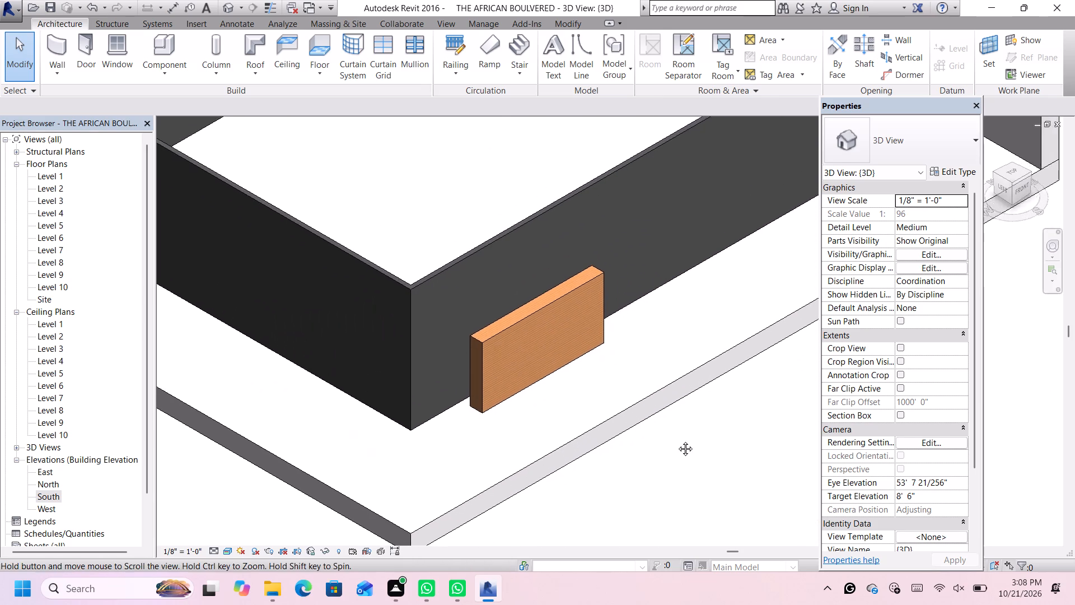
middle_drag(677, 440, 670, 434)
Examine the wood-finished wall and its dimension properties beside the building corner in the isometric 3D view.
click(554, 286)
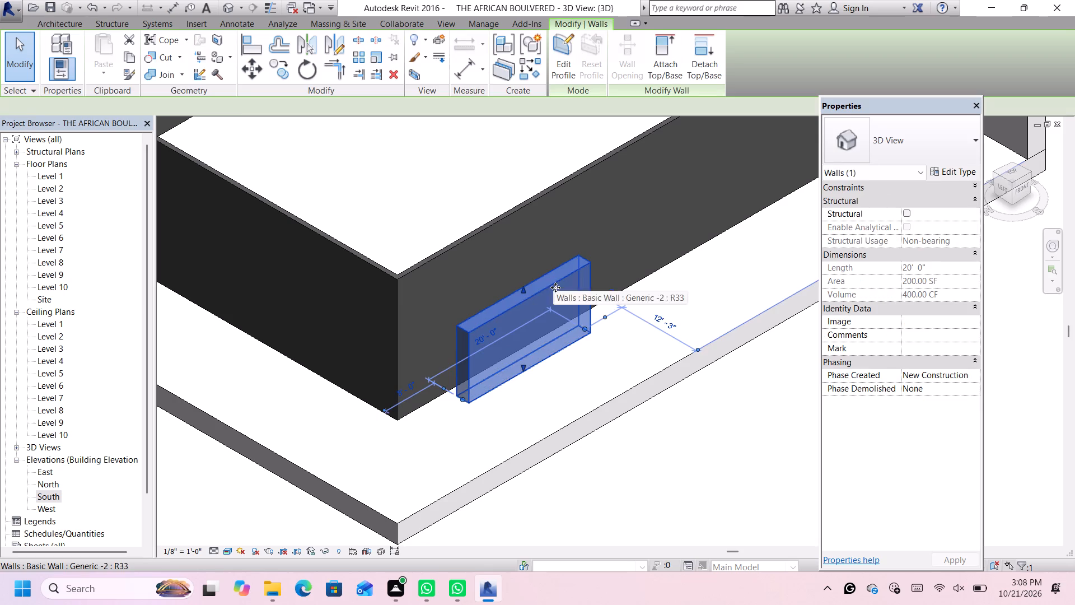
scroll(660, 305, up, 3)
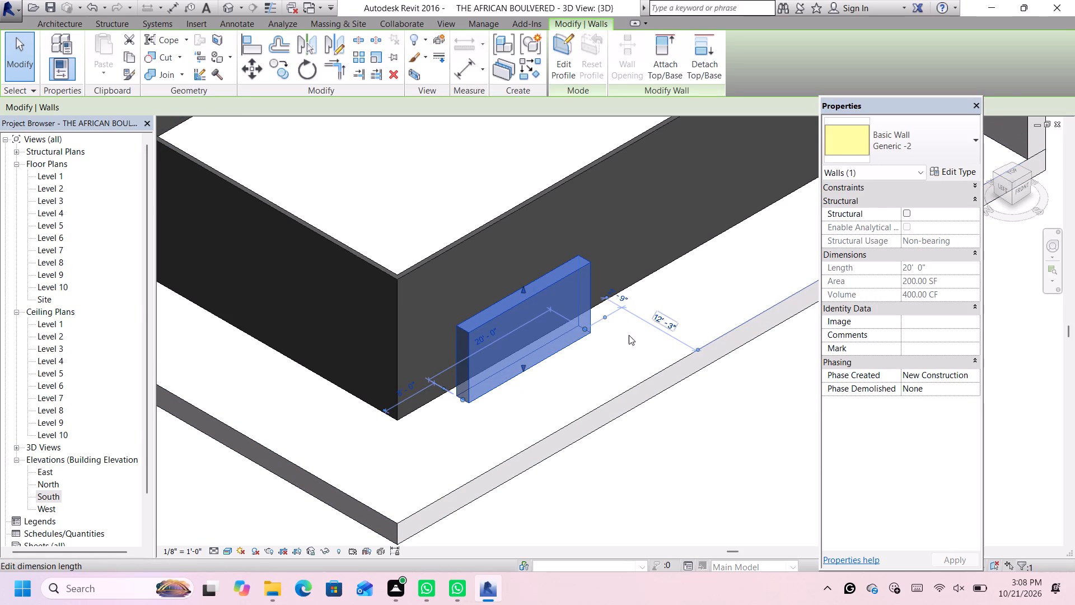
scroll(629, 335, up, 1)
click(936, 266)
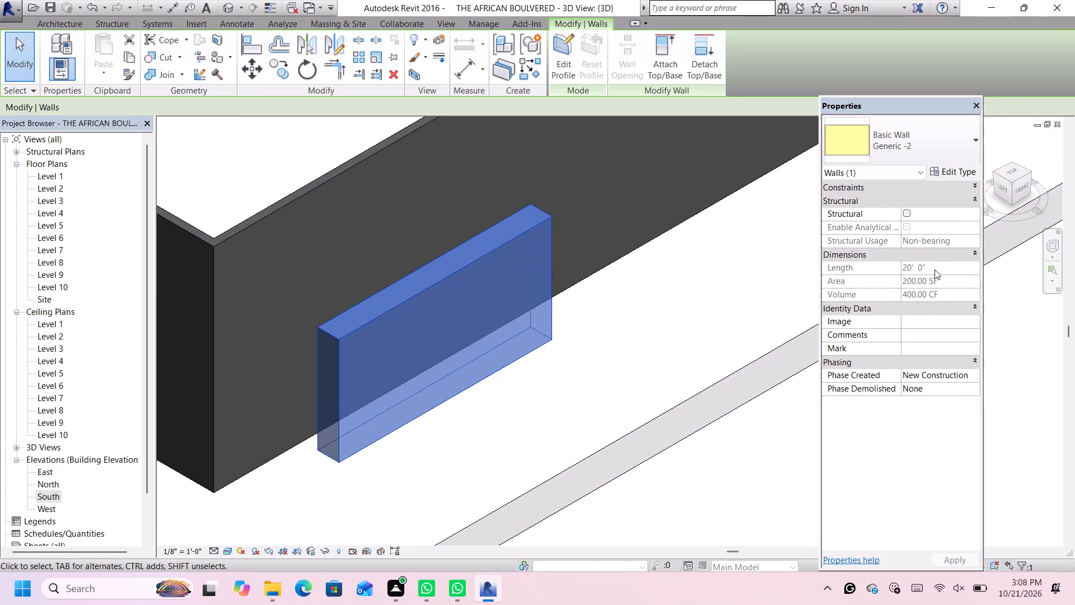
click(756, 494)
click(499, 246)
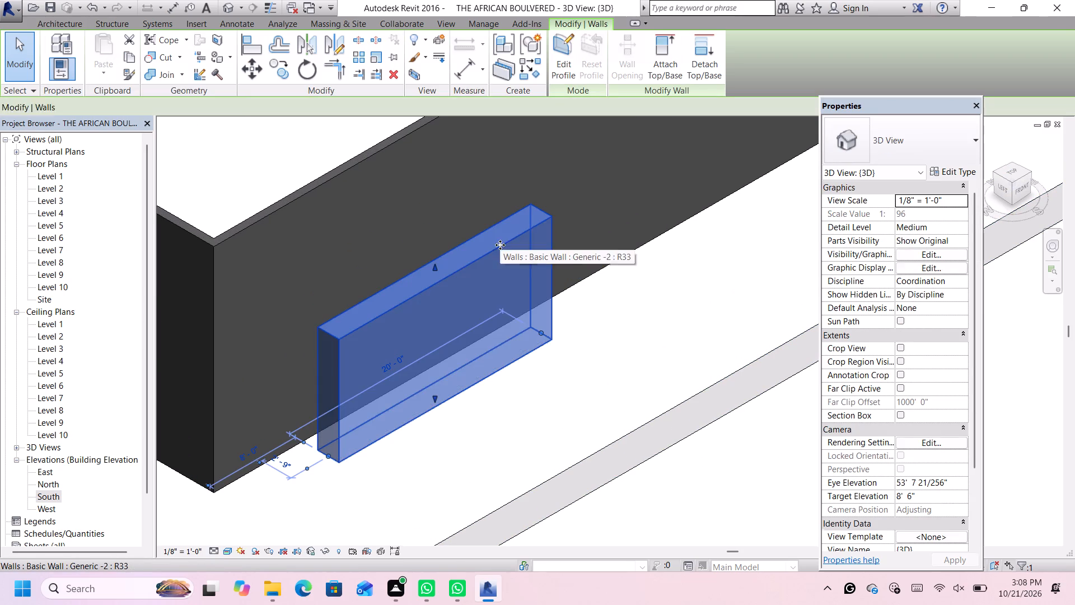
scroll(503, 246, down, 2)
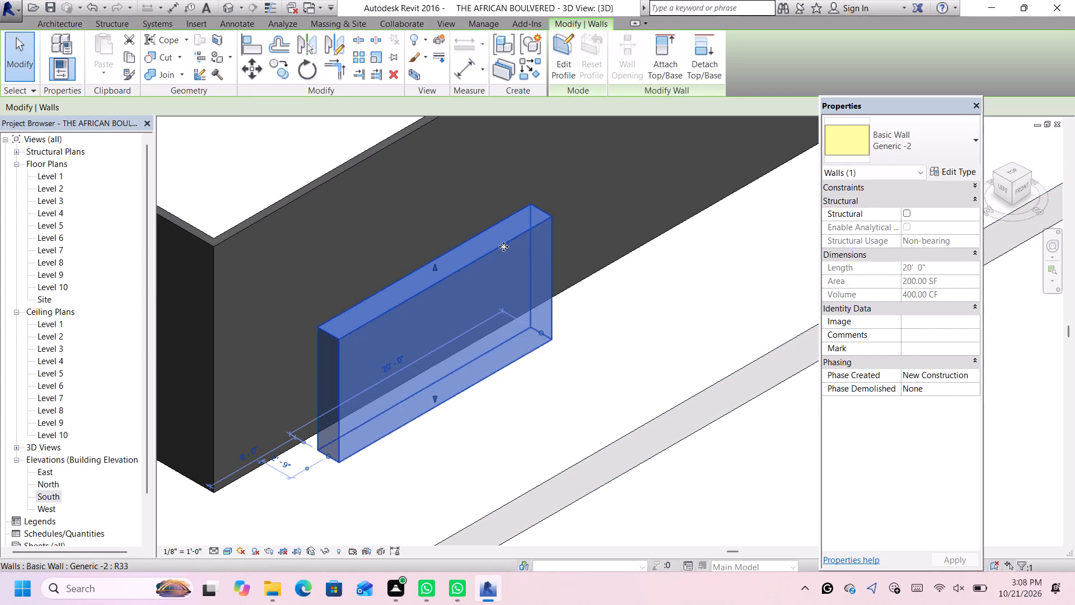
scroll(503, 246, down, 3)
click(567, 449)
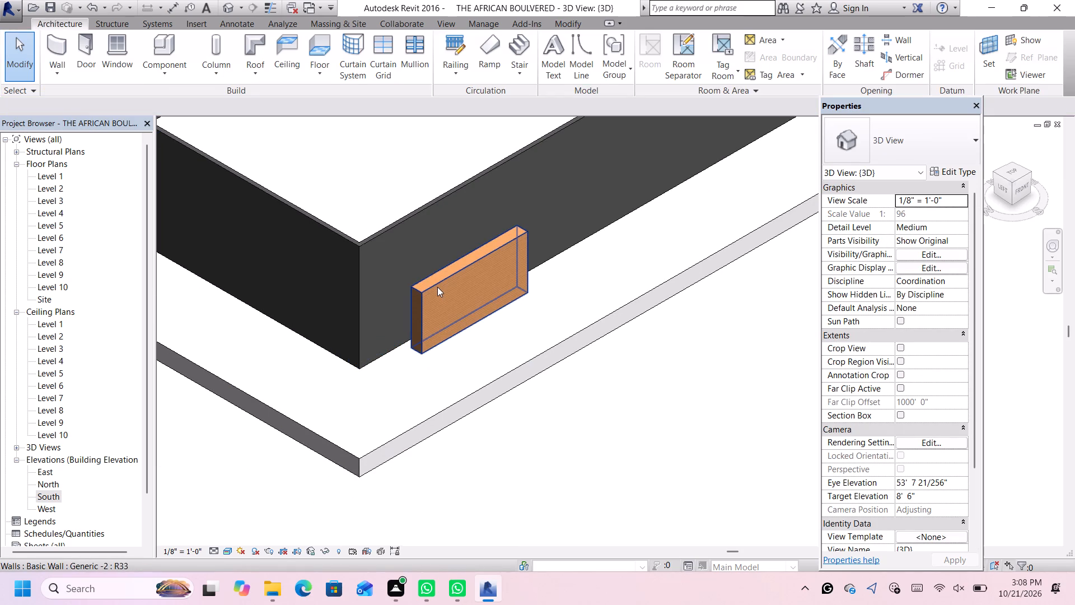
click(438, 286)
scroll(427, 311, up, 4)
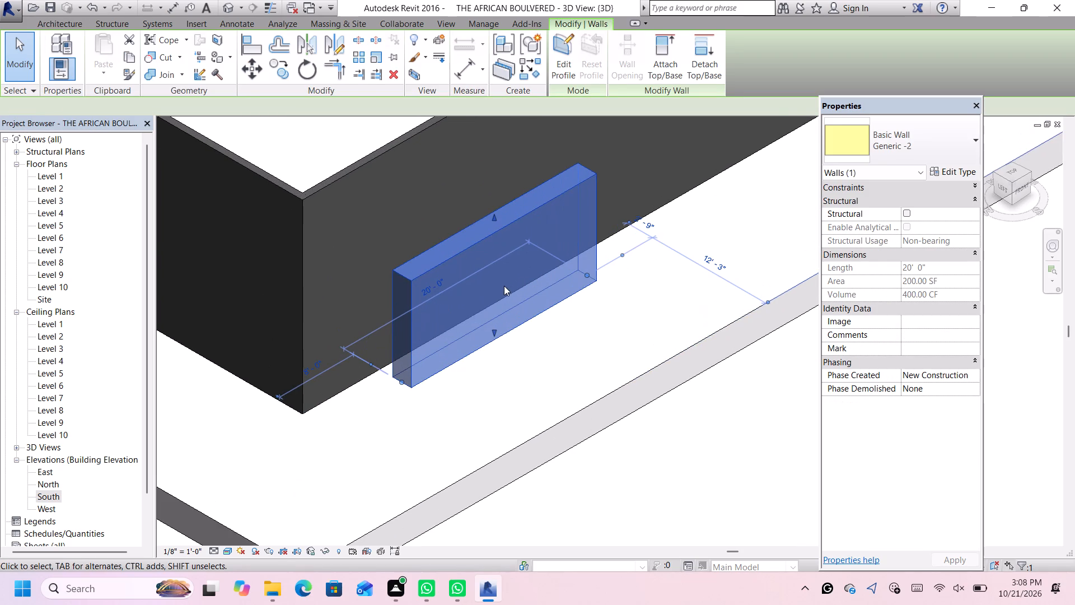
scroll(510, 278, down, 4)
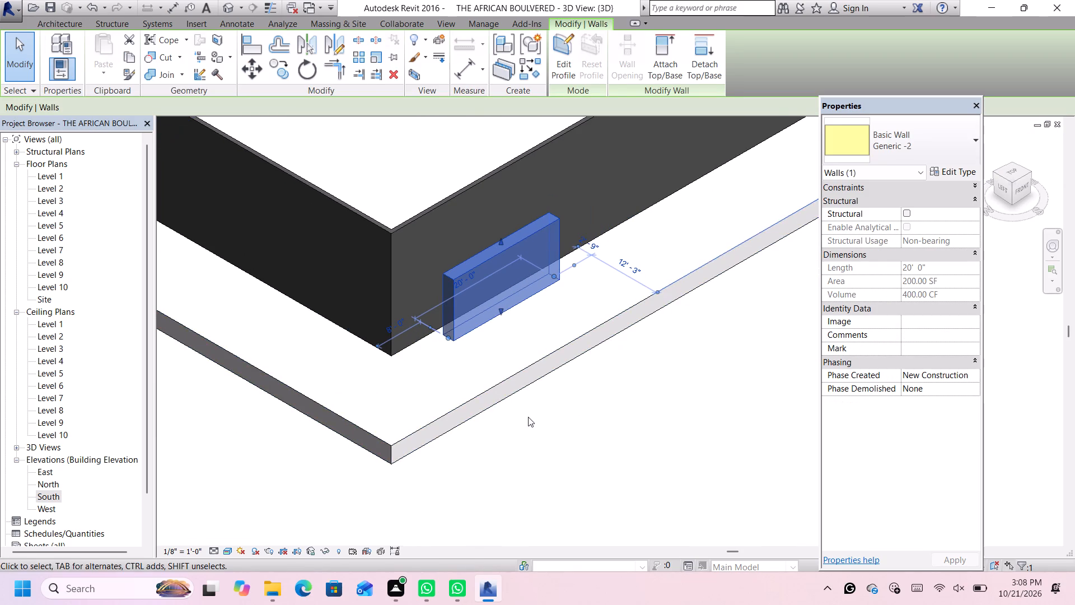
scroll(528, 415, down, 5)
click(762, 308)
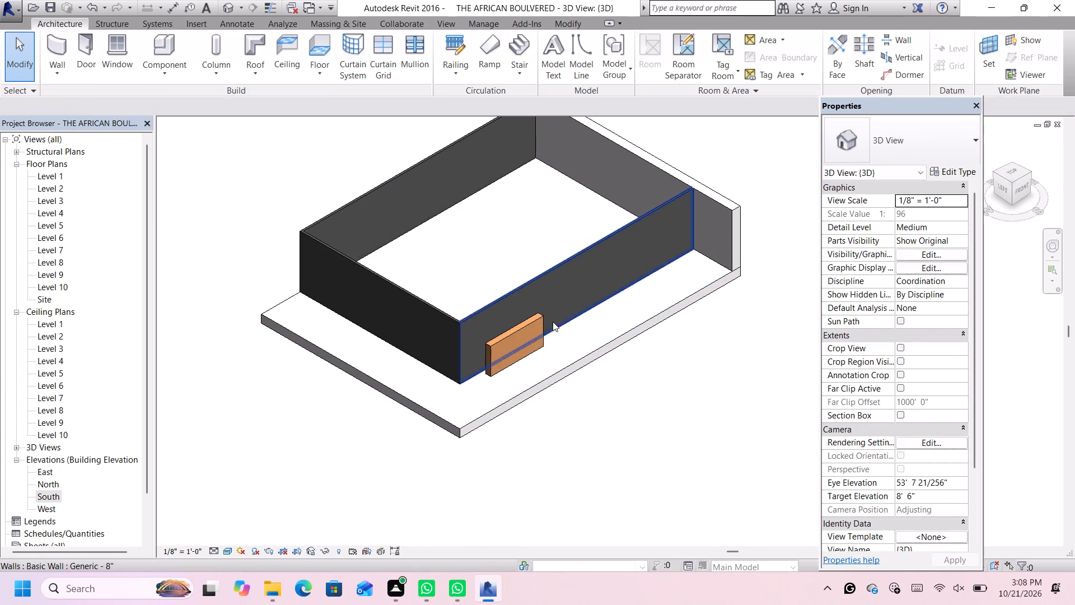
click(510, 327)
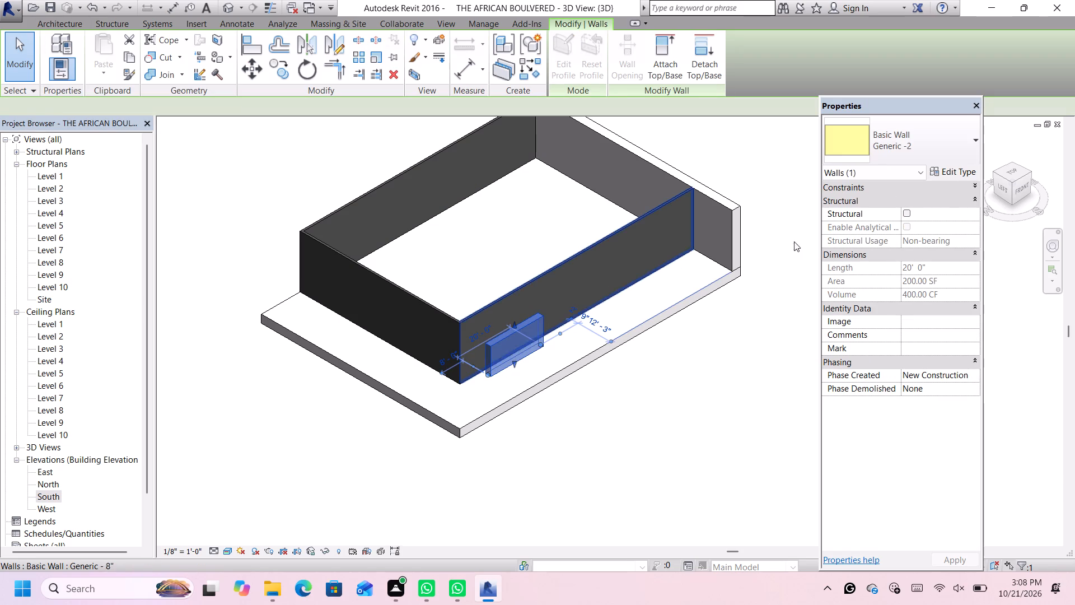
Examine the wood-finished wall's placement beside the building from the upper left side and from directly above.
click(1003, 177)
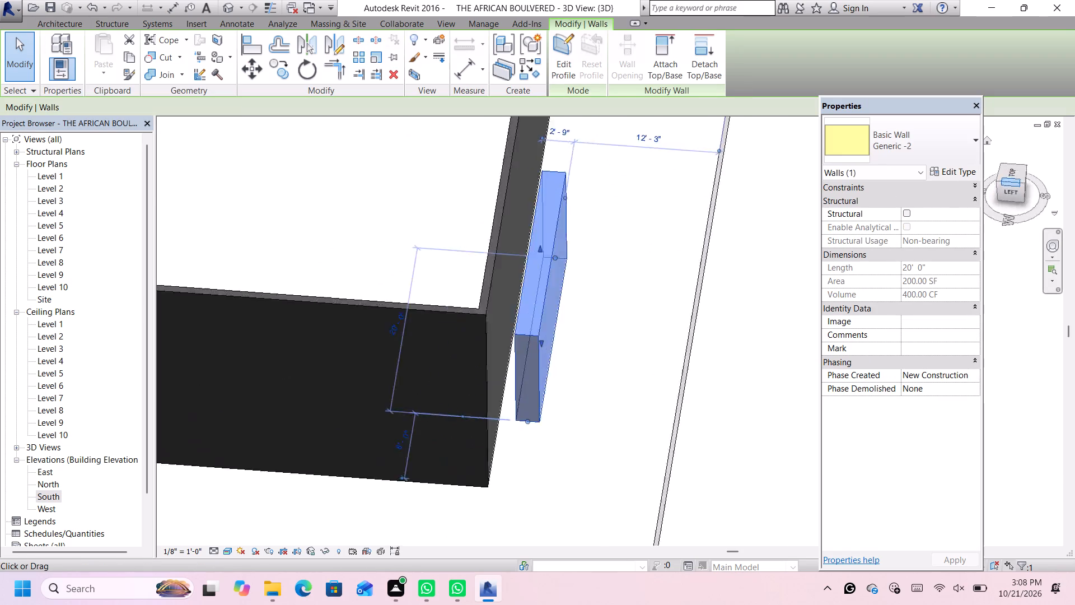
scroll(744, 321, down, 6)
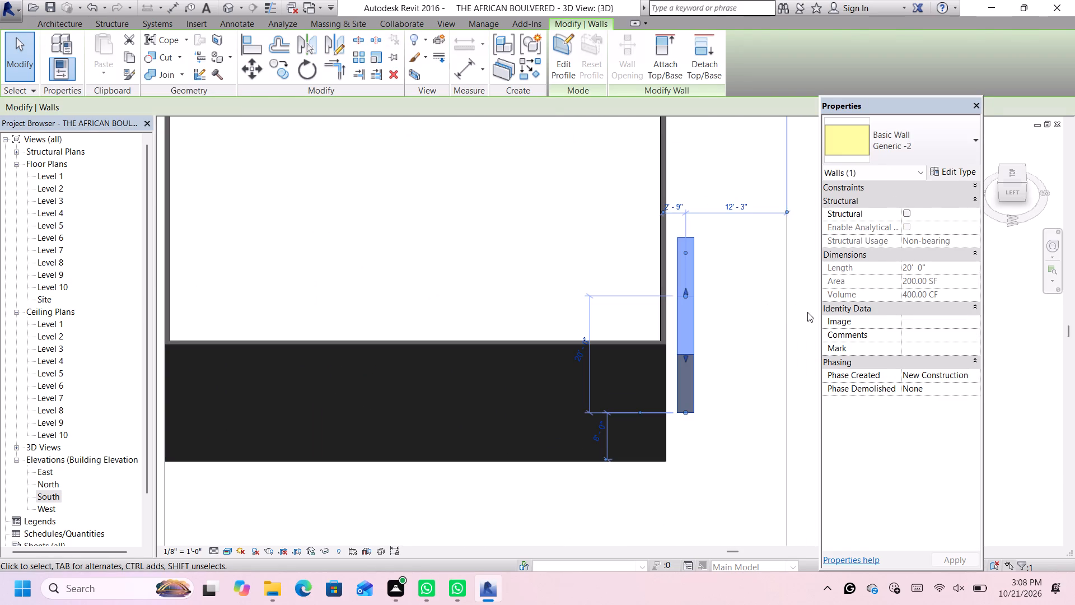
click(807, 312)
click(685, 315)
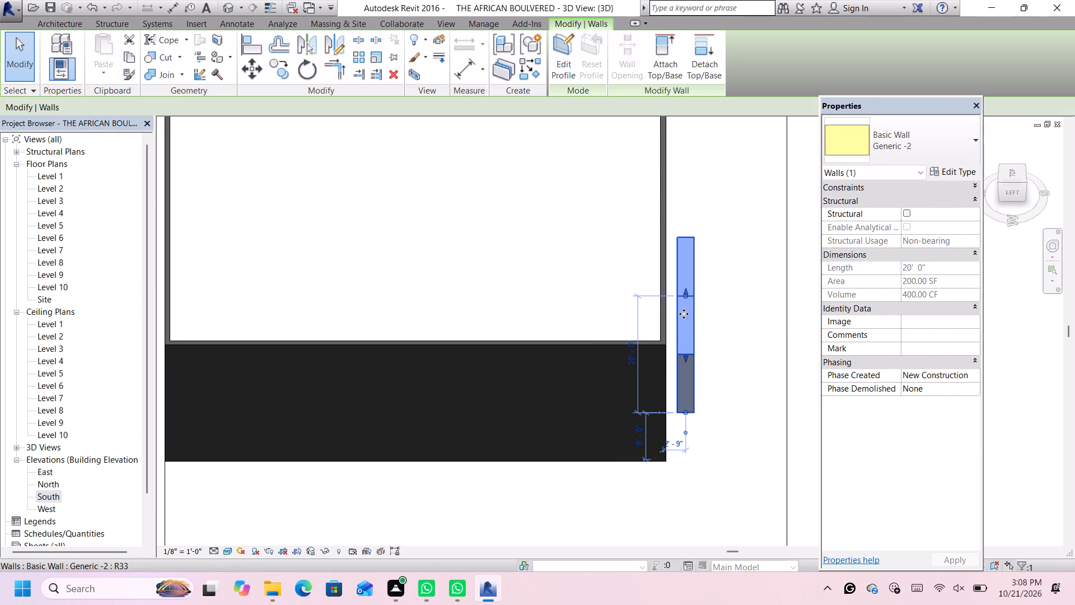
click(1039, 334)
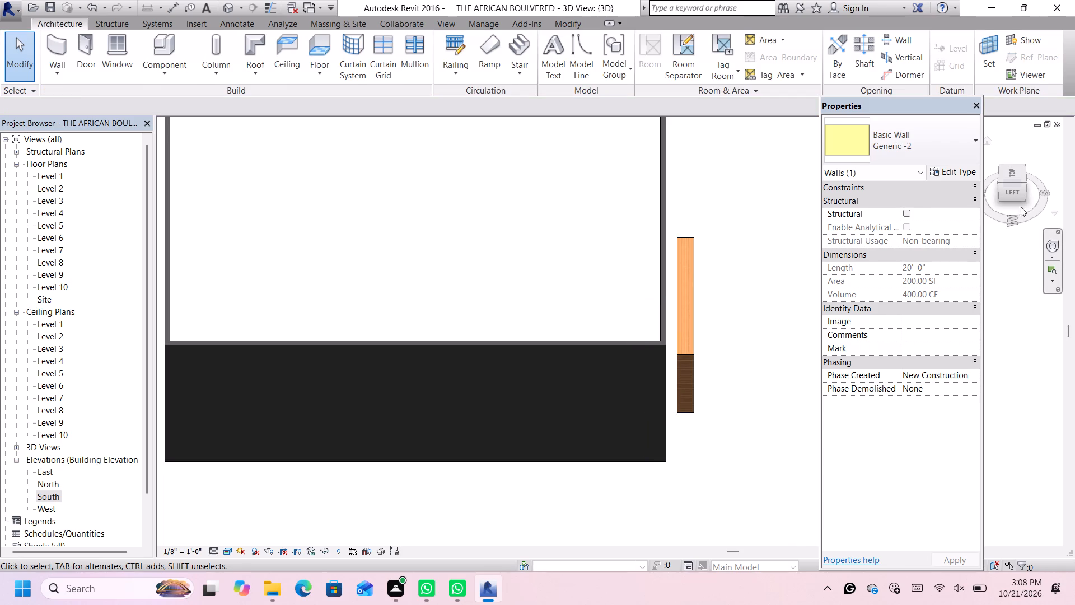
click(1013, 173)
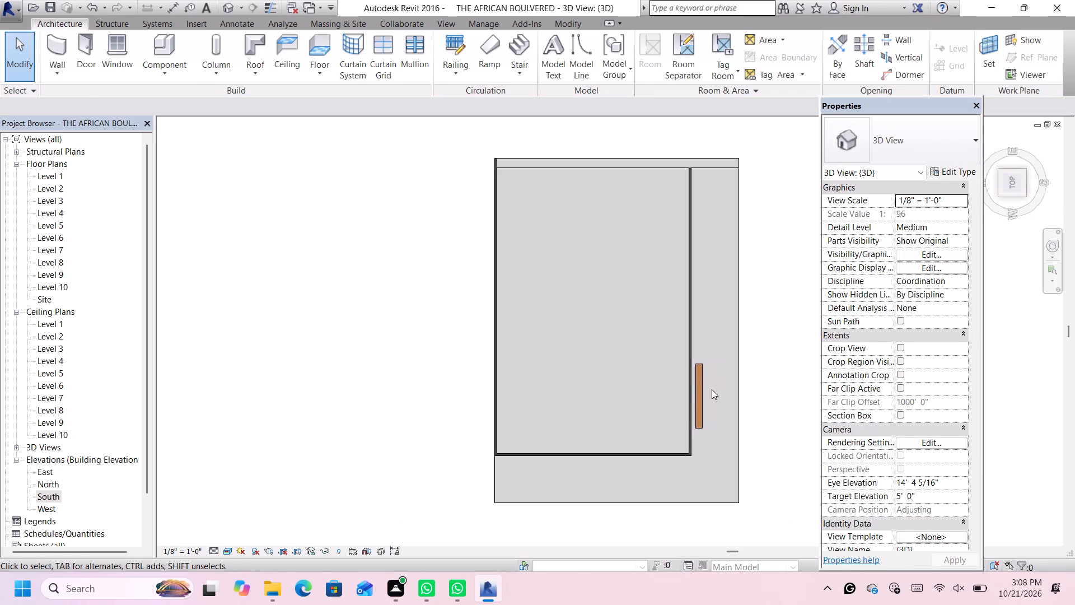
click(695, 390)
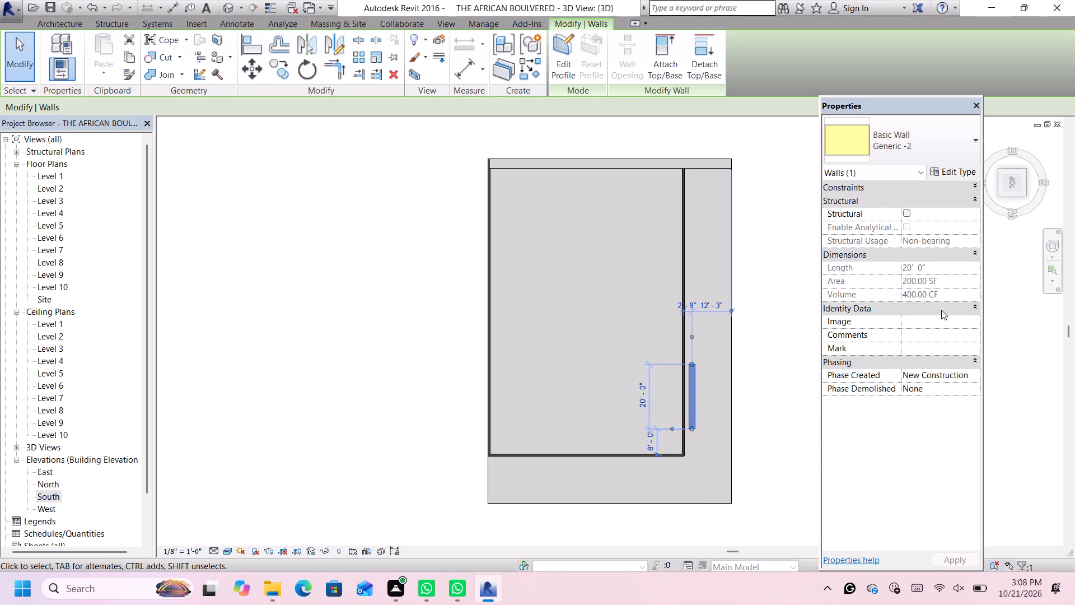
scroll(791, 377, up, 4)
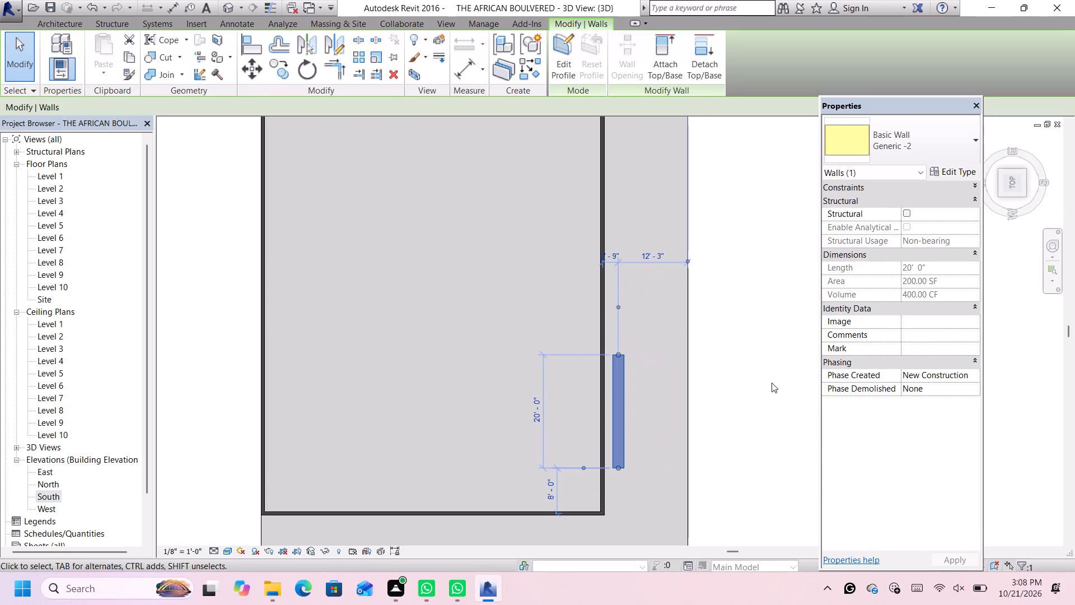
scroll(763, 384, down, 2)
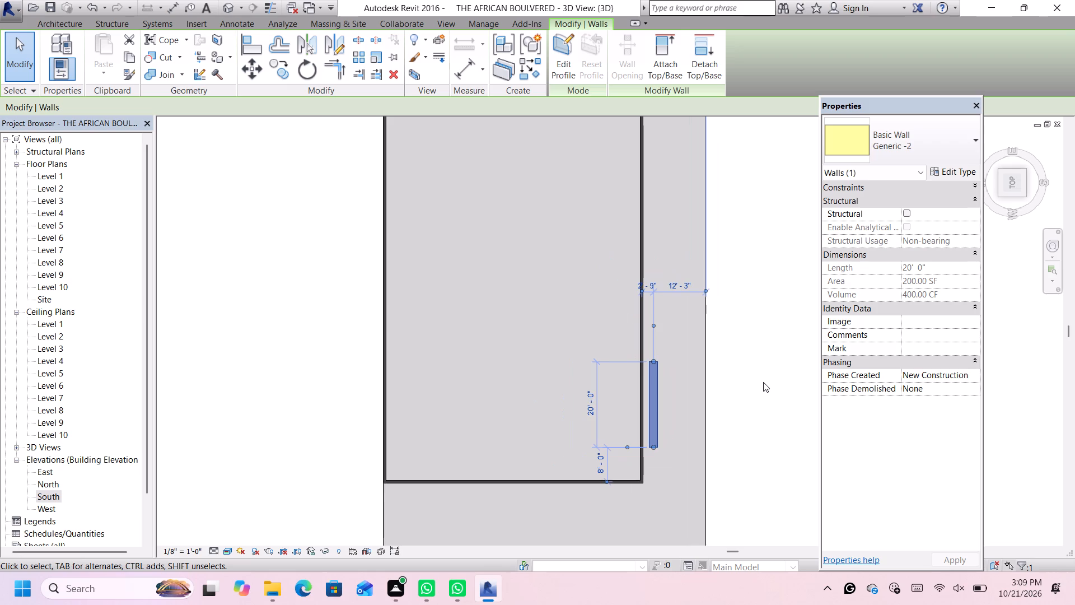
click(759, 370)
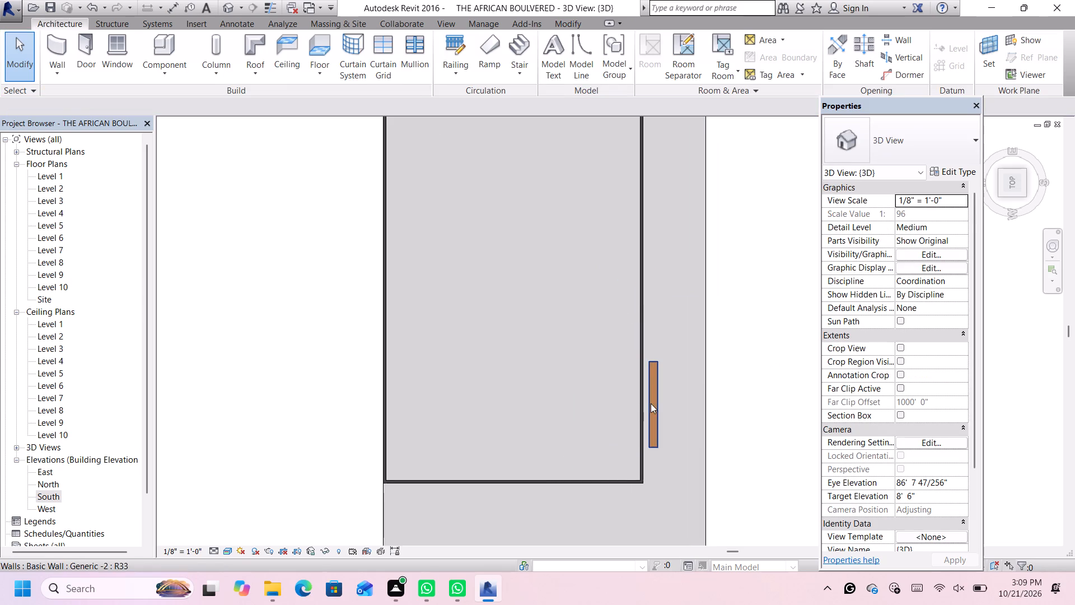
click(649, 401)
click(749, 357)
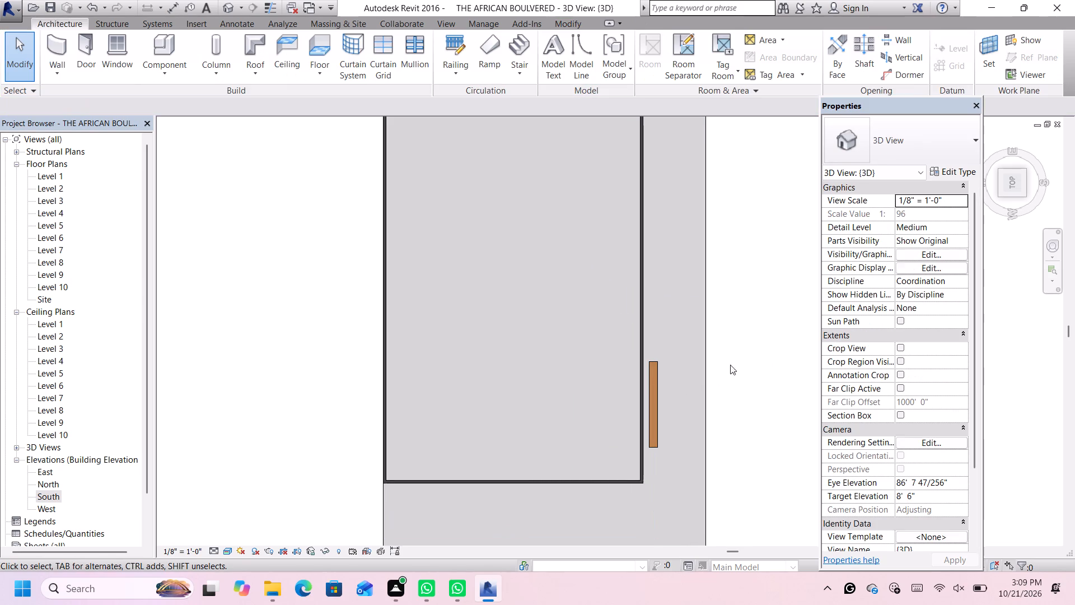
Review the wood-finished wall's length property and the type properties of its Generic -2 type.
click(653, 382)
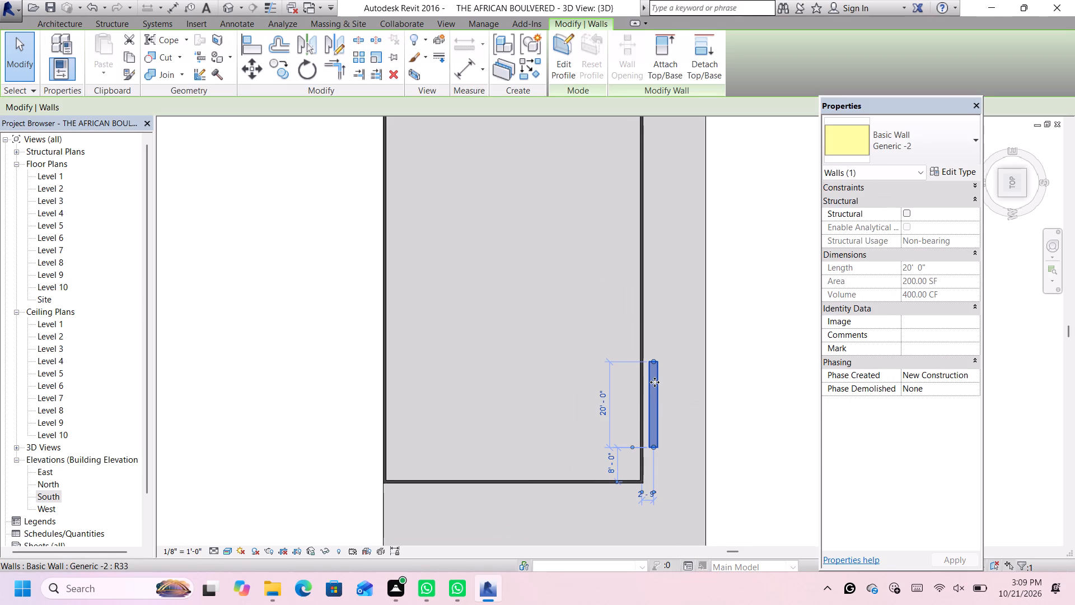
double_click(933, 266)
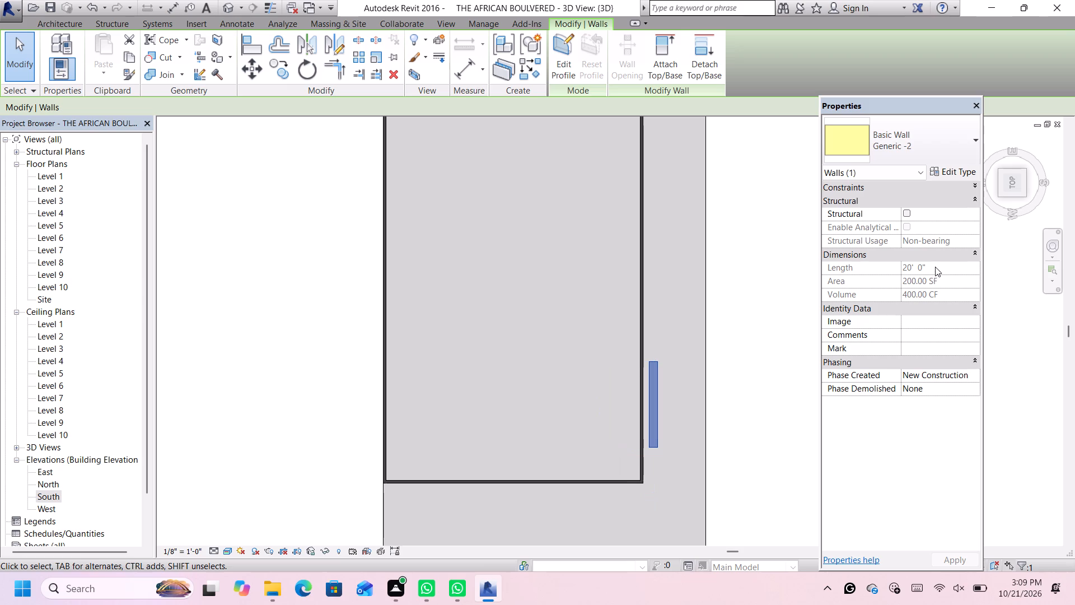
click(959, 171)
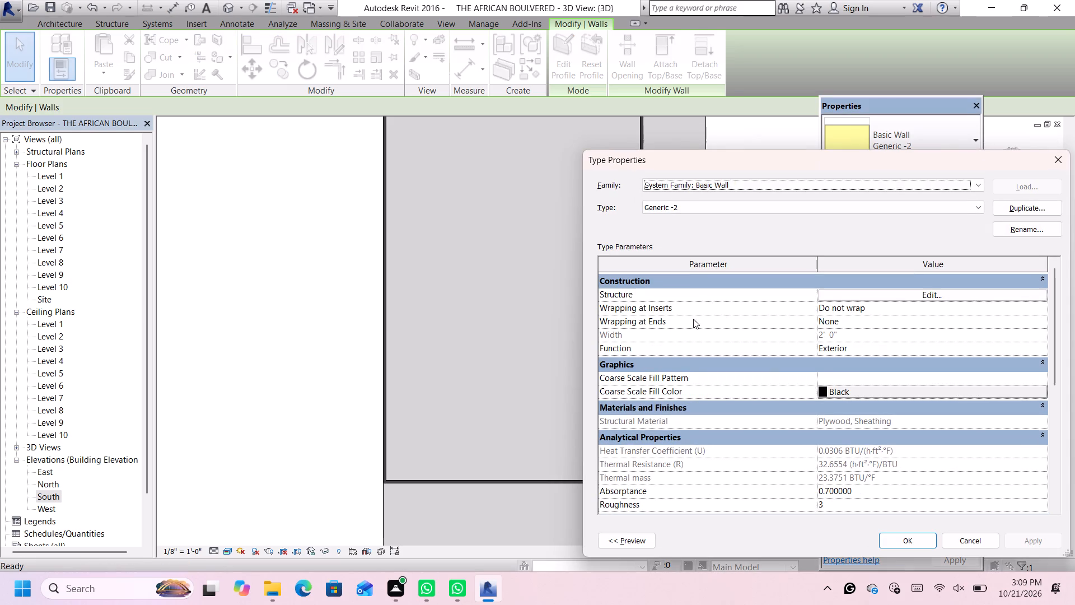
scroll(864, 339, down, 5)
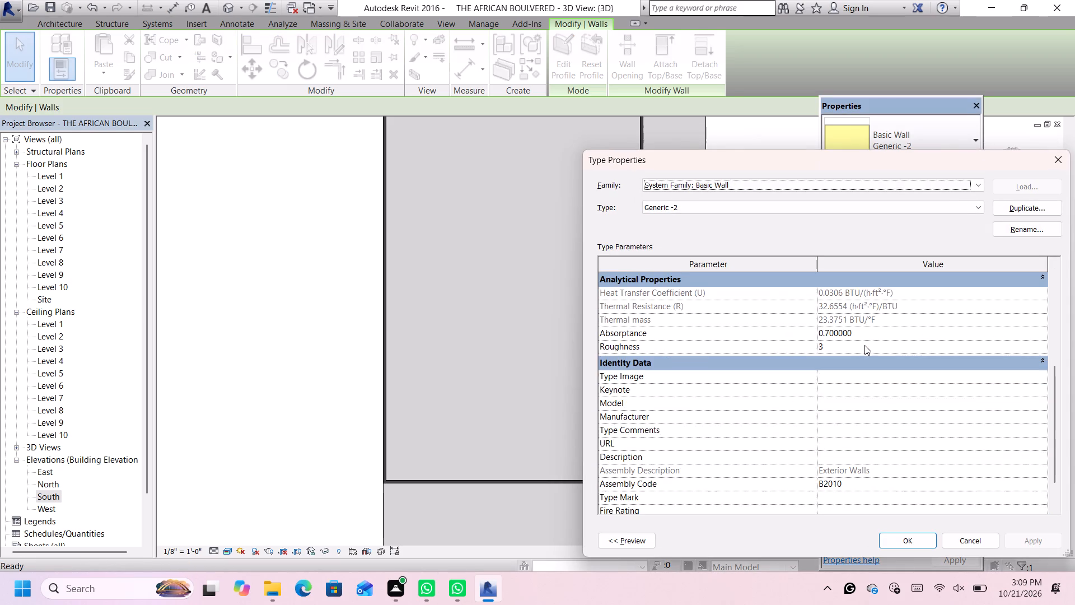
scroll(864, 345, down, 6)
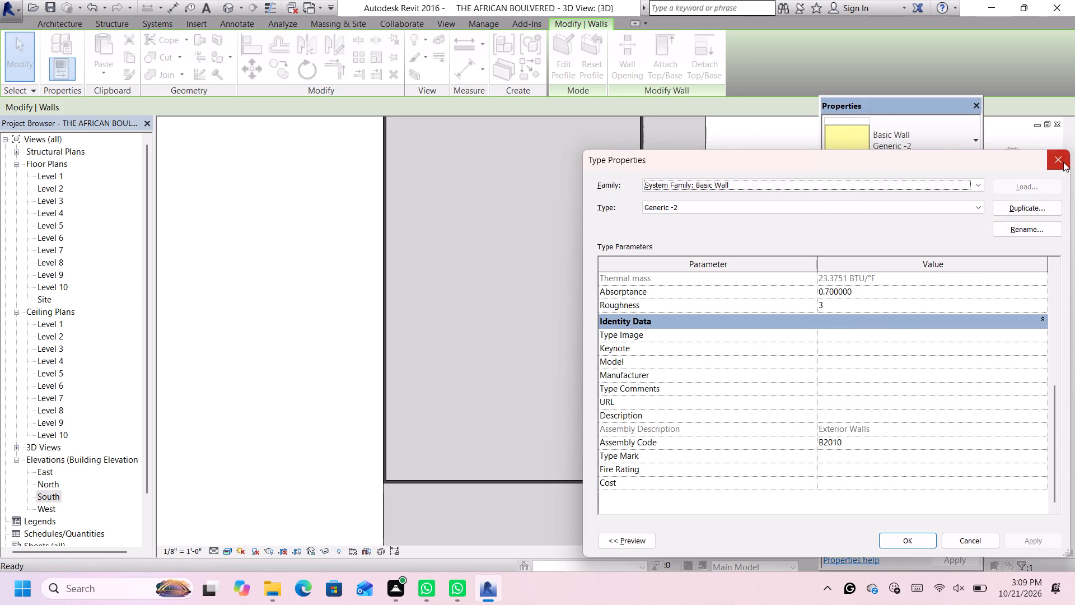
click(1063, 162)
From a top-front 3D view, stretch the wood-finished wall's top upward to an area of about 427 SF.
scroll(551, 446, up, 1)
scroll(692, 402, up, 1)
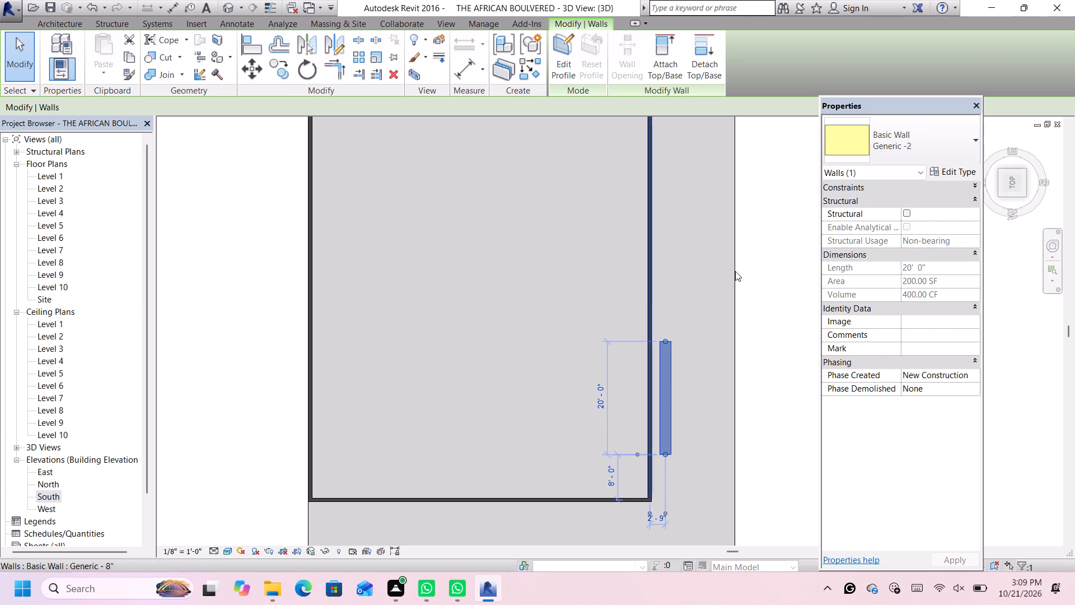
click(1003, 192)
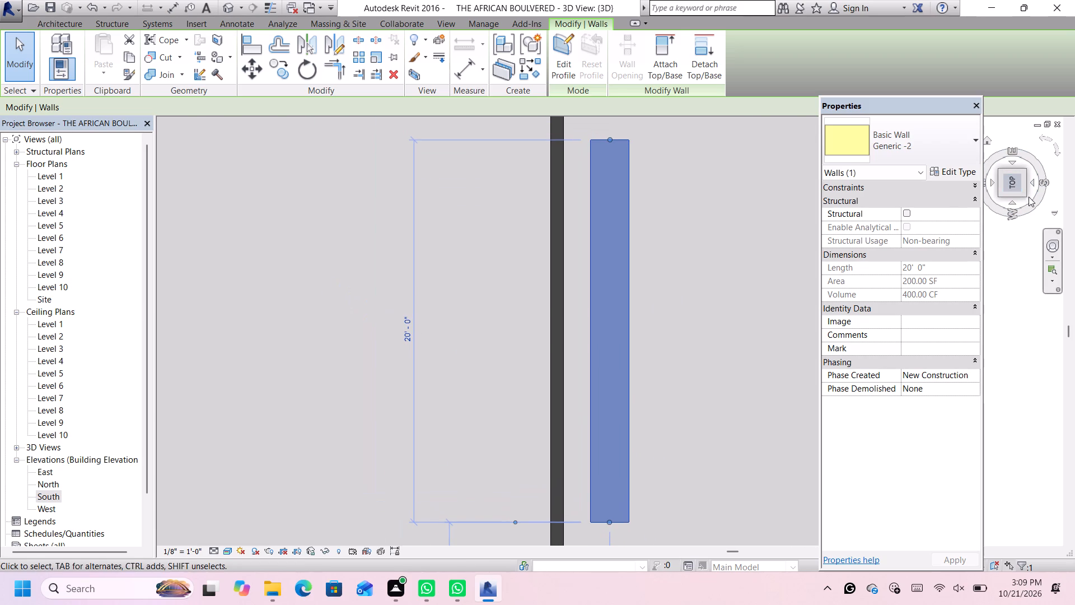
click(1023, 191)
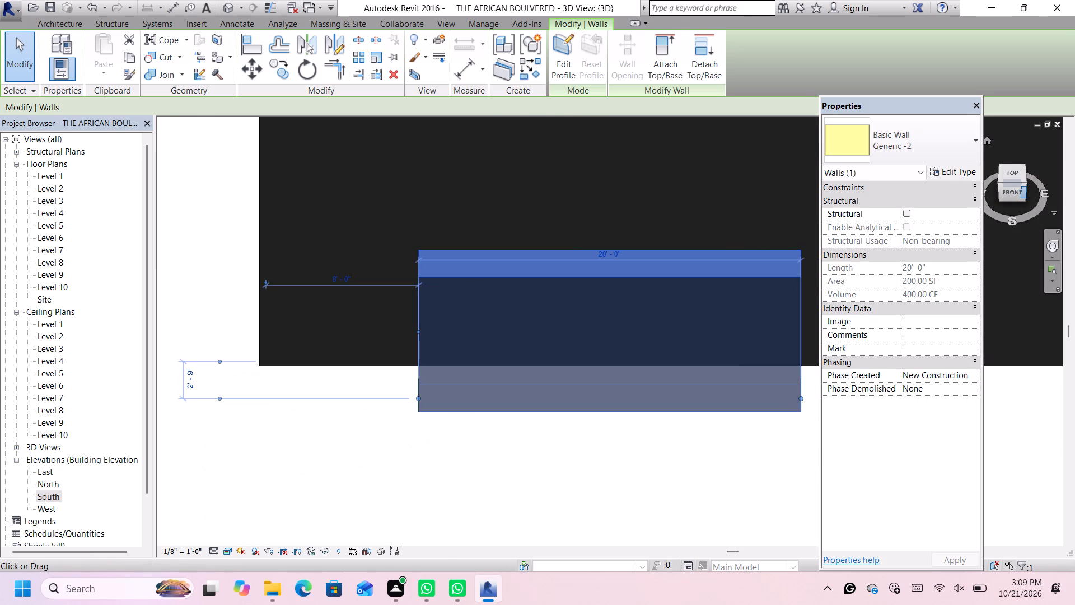
scroll(992, 216, down, 6)
scroll(779, 430, down, 2)
scroll(779, 424, up, 3)
scroll(749, 389, down, 11)
scroll(799, 366, up, 6)
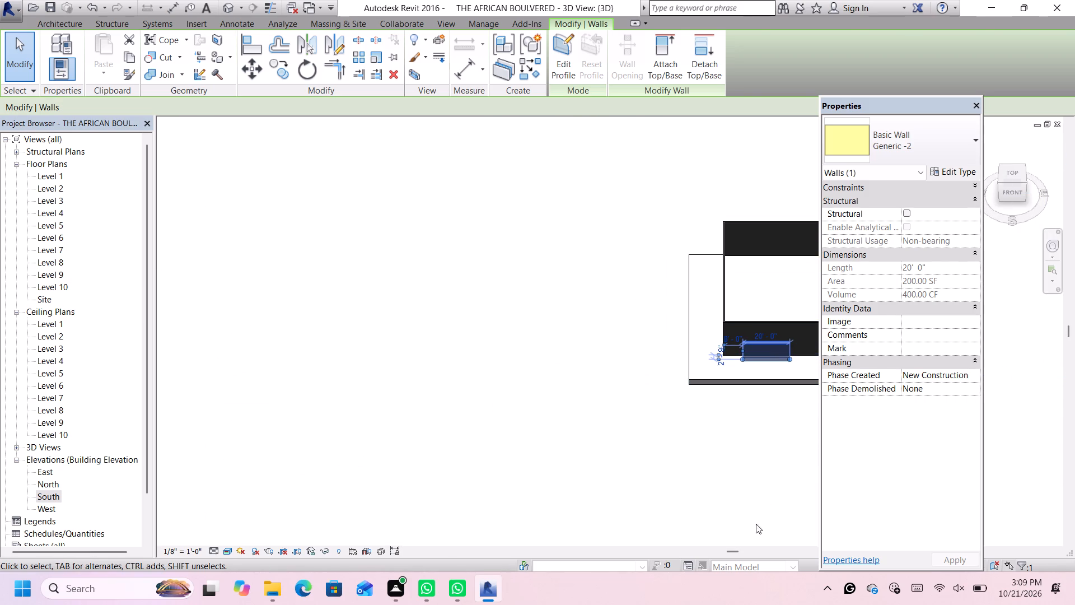
click(780, 476)
scroll(791, 380, up, 6)
scroll(782, 335, up, 5)
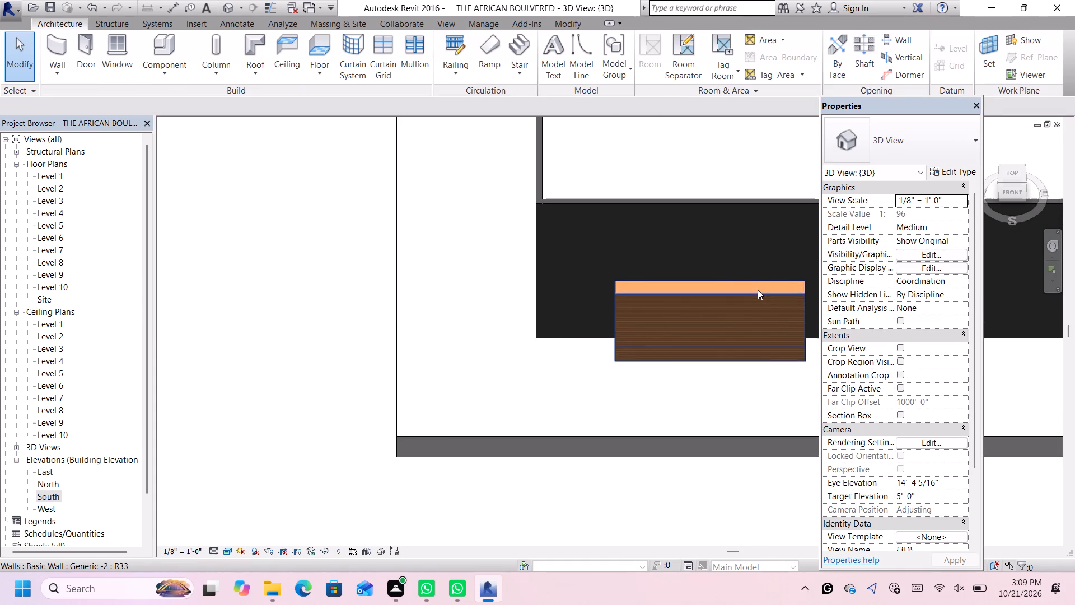
scroll(758, 292, up, 4)
click(755, 295)
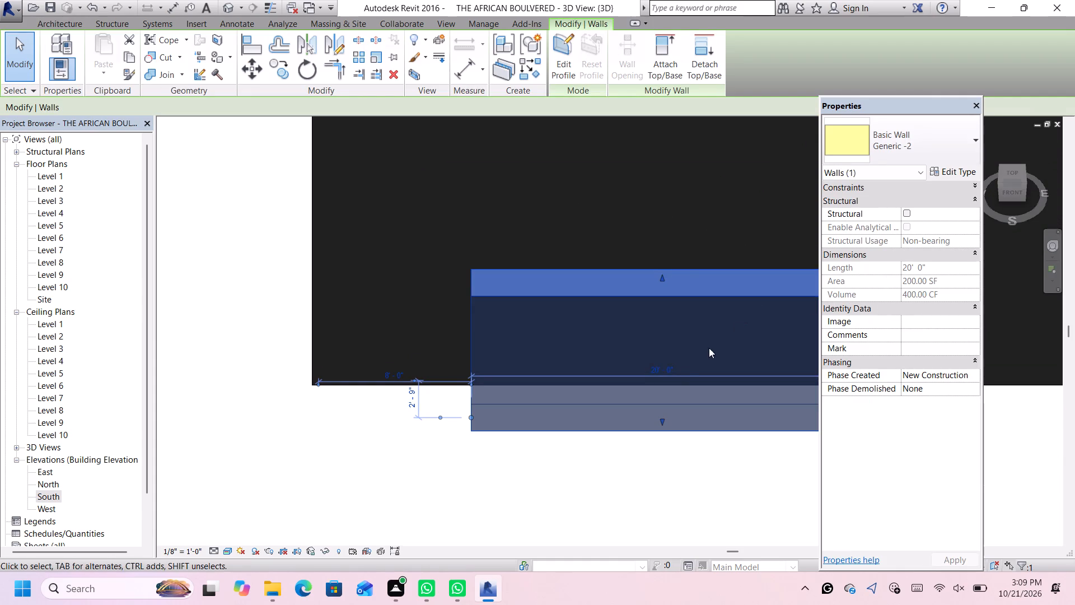
scroll(668, 374, down, 6)
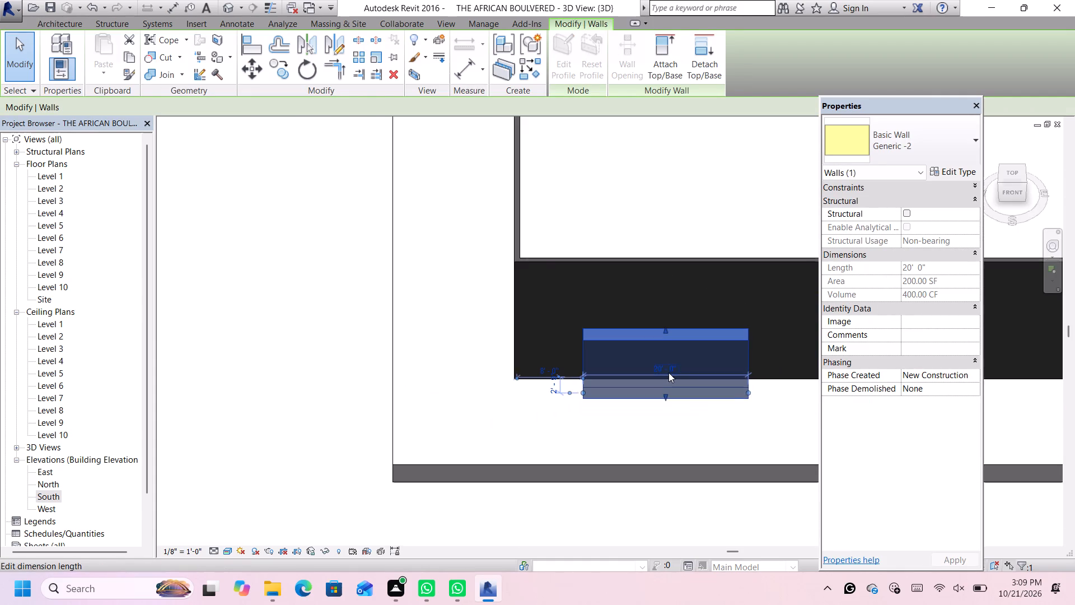
scroll(669, 373, down, 5)
scroll(665, 353, up, 5)
drag(669, 348, 675, 302)
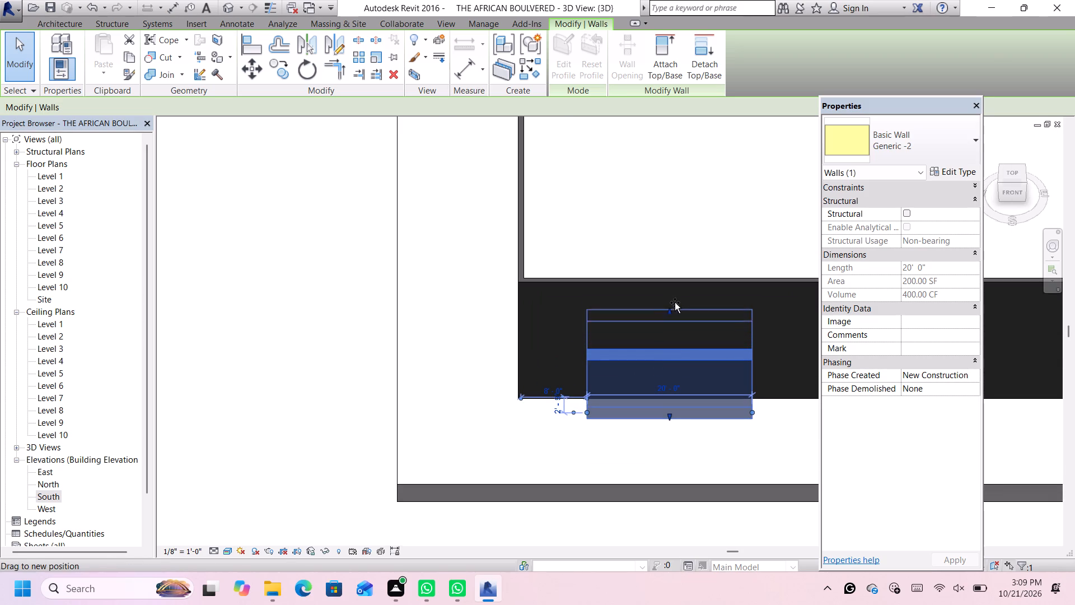
drag(675, 302, 677, 288)
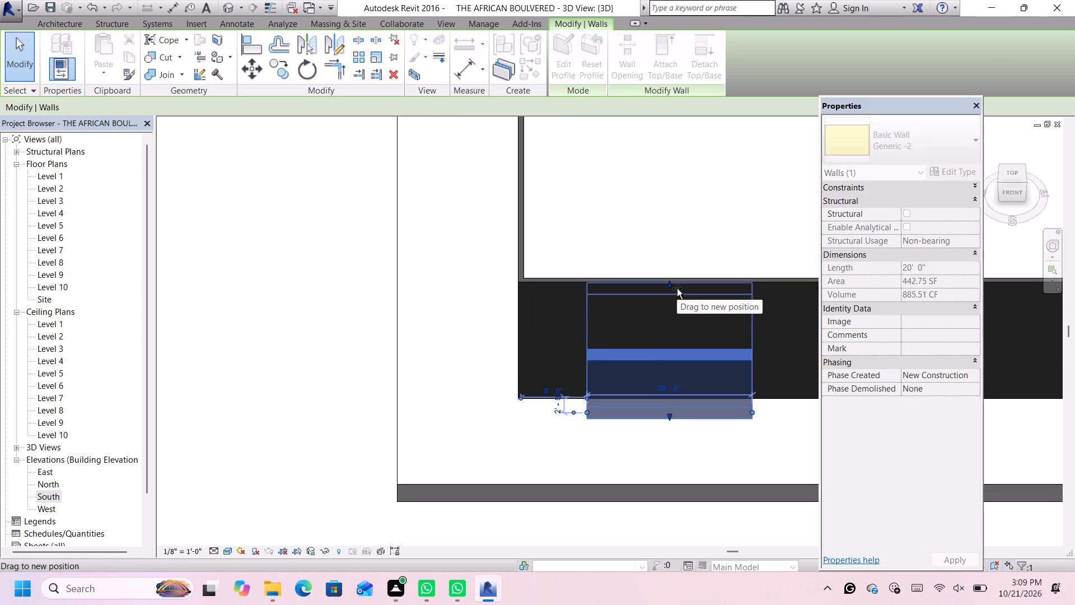
drag(677, 288, 677, 288)
scroll(678, 290, down, 6)
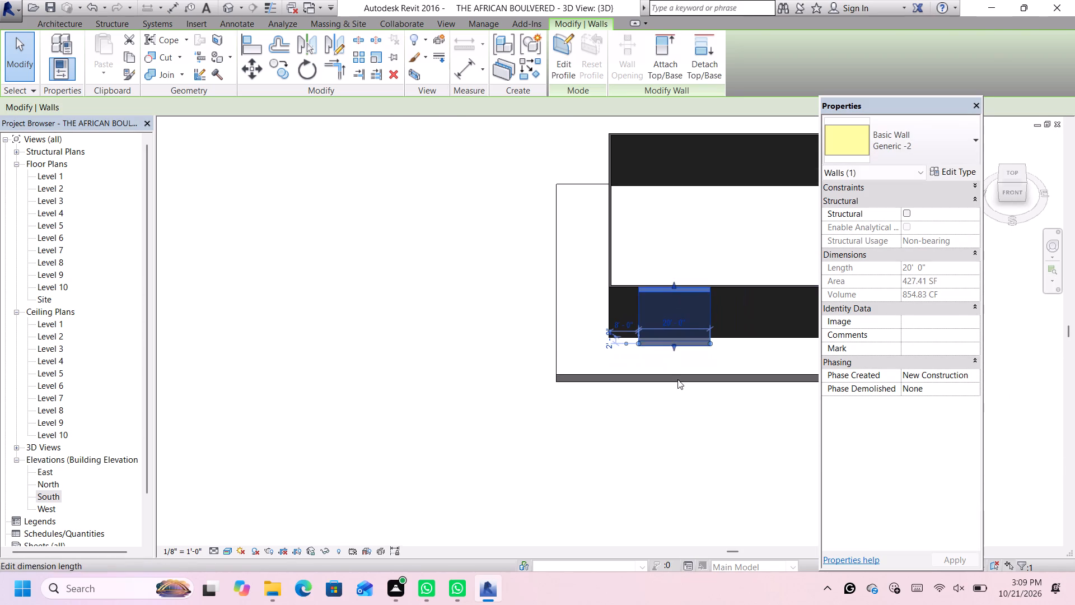
Examine the heightened wood-finished wall and its board finish up close against the building's south side.
click(686, 443)
scroll(722, 401, up, 5)
scroll(662, 179, up, 1)
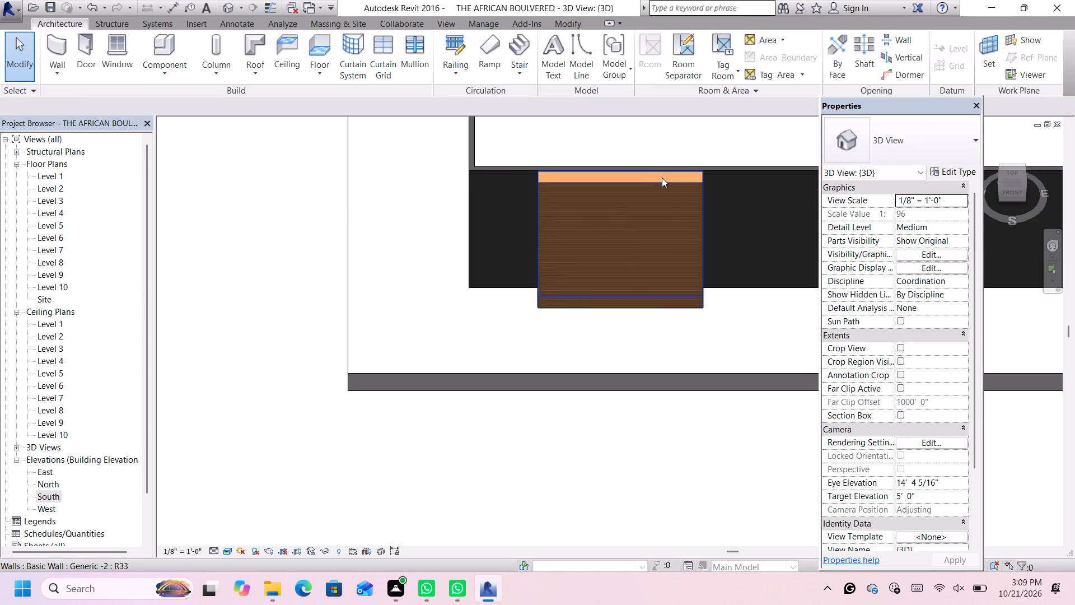
scroll(662, 178, up, 4)
scroll(658, 183, down, 2)
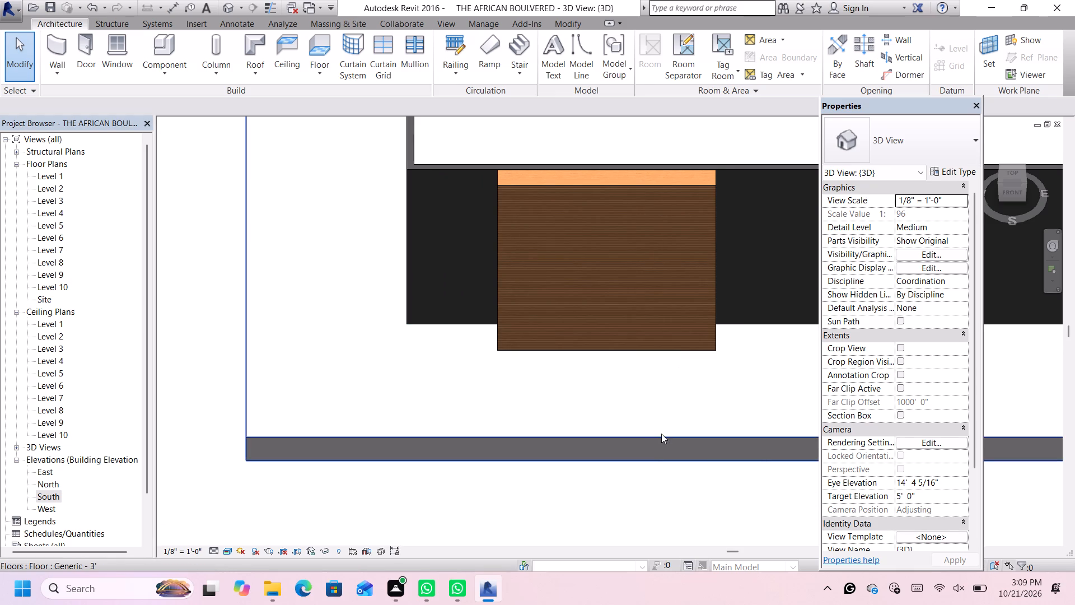
scroll(684, 209, up, 4)
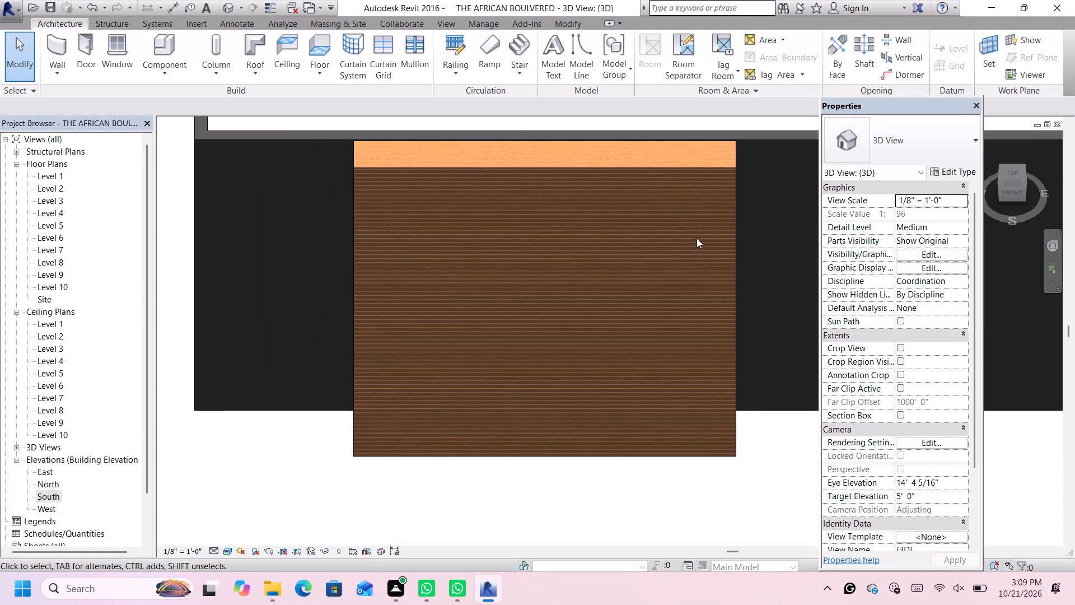
Review the appearance, physical, graphics and identity properties of the Plywood, Sheathing material in the Generic -2 wall's structure.
click(718, 166)
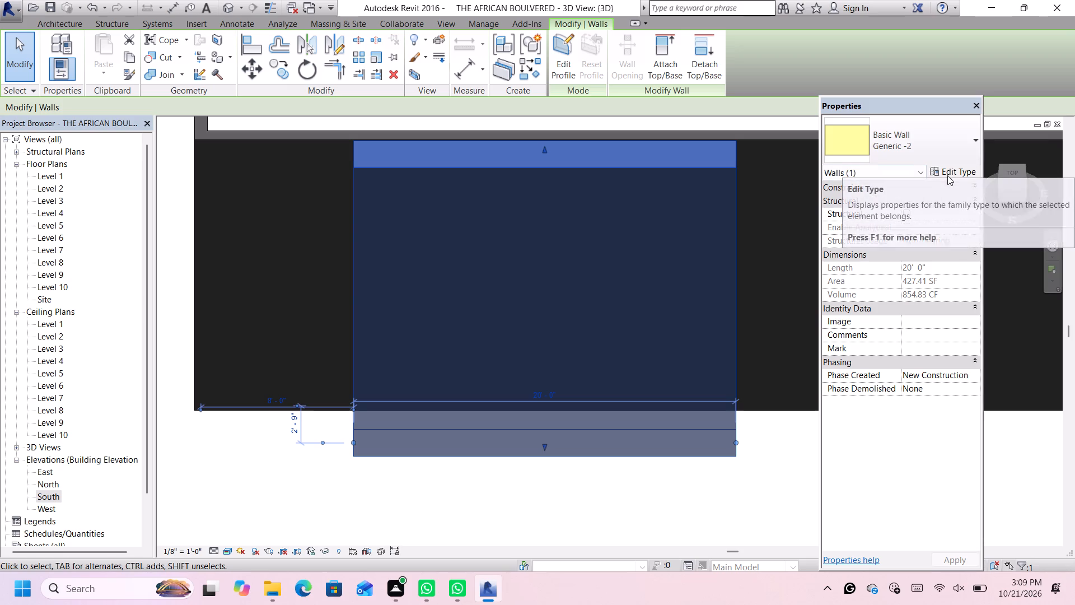
click(950, 166)
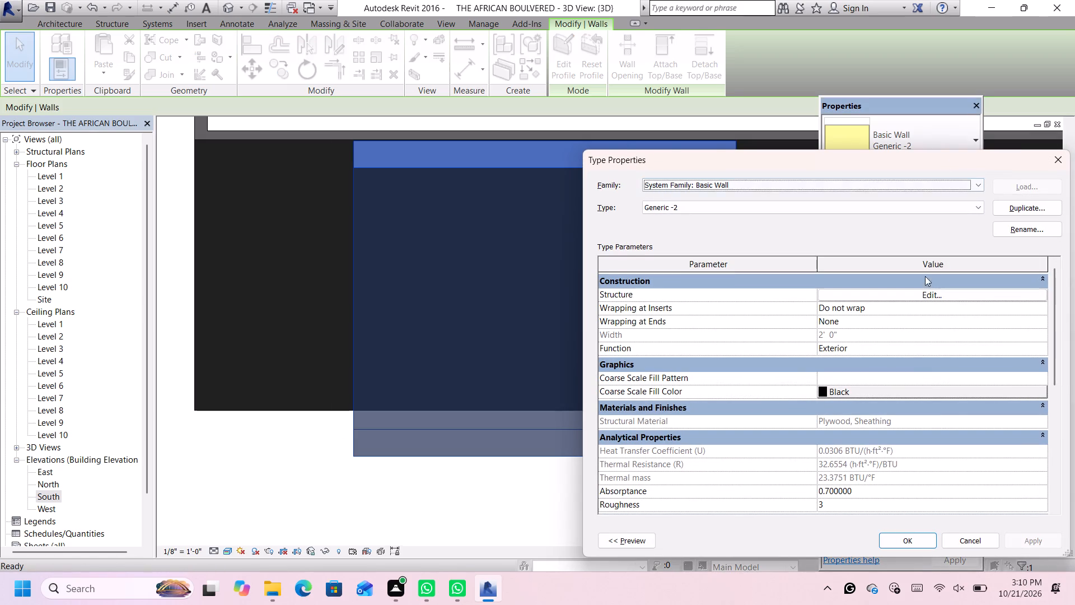
scroll(918, 370, down, 1)
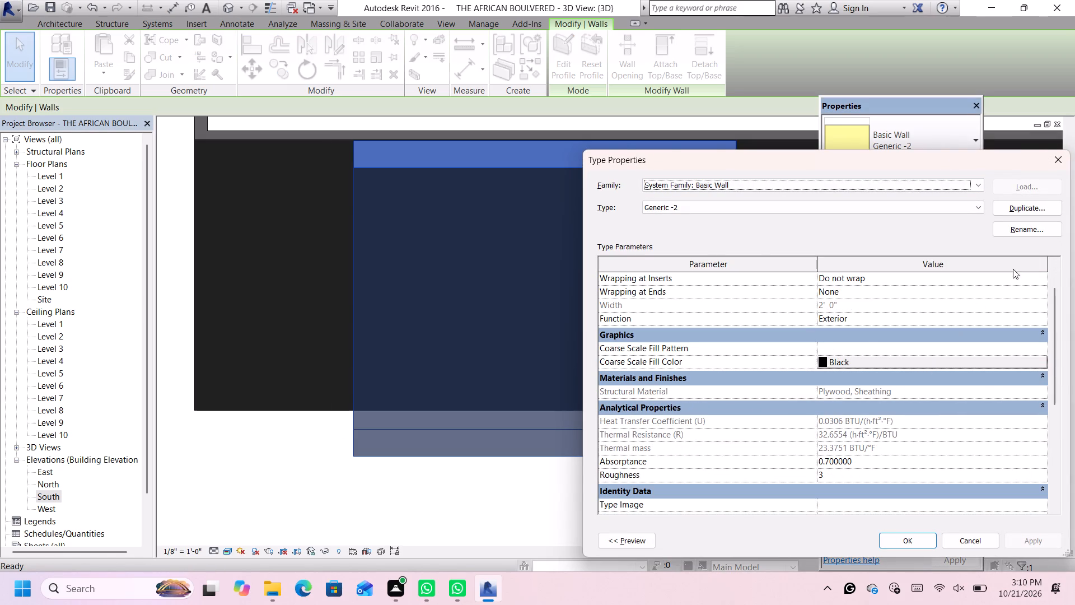
scroll(942, 326, up, 2)
click(950, 293)
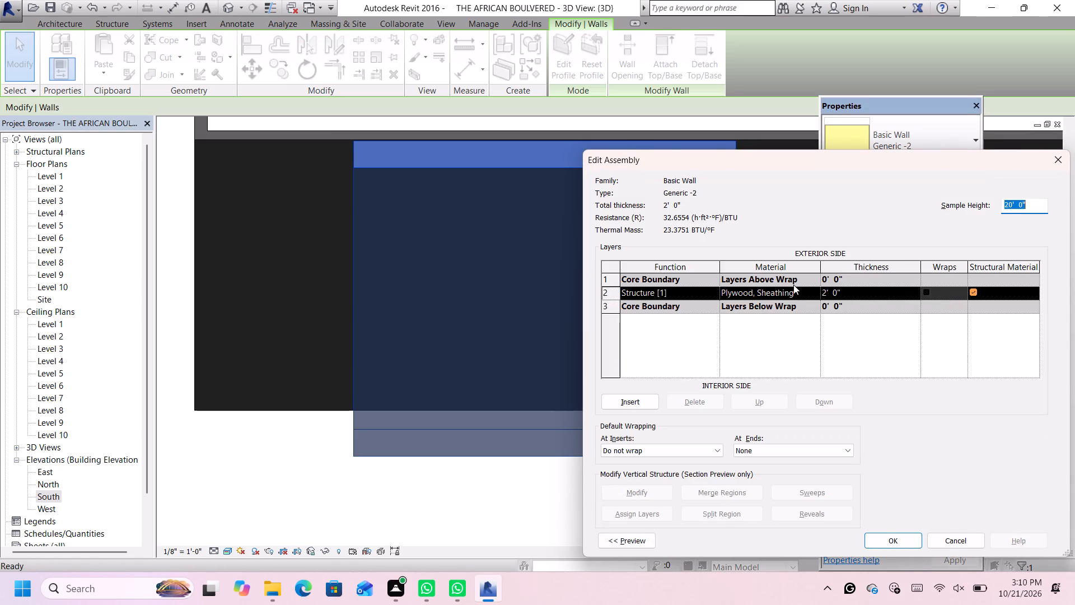
click(812, 291)
click(815, 290)
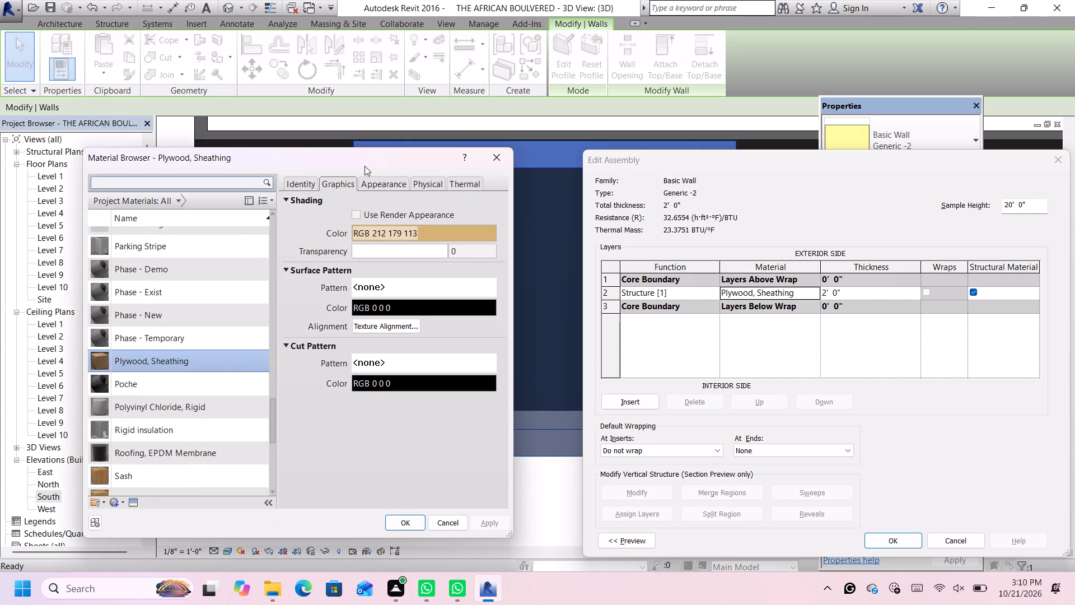
click(373, 179)
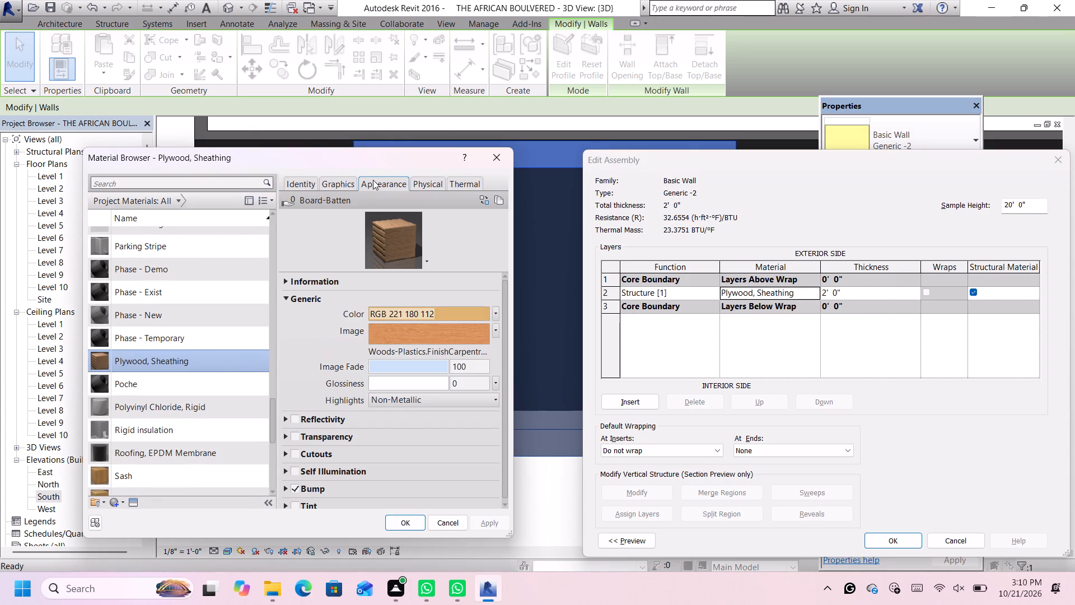
scroll(413, 379, down, 2)
scroll(355, 475, down, 3)
click(429, 180)
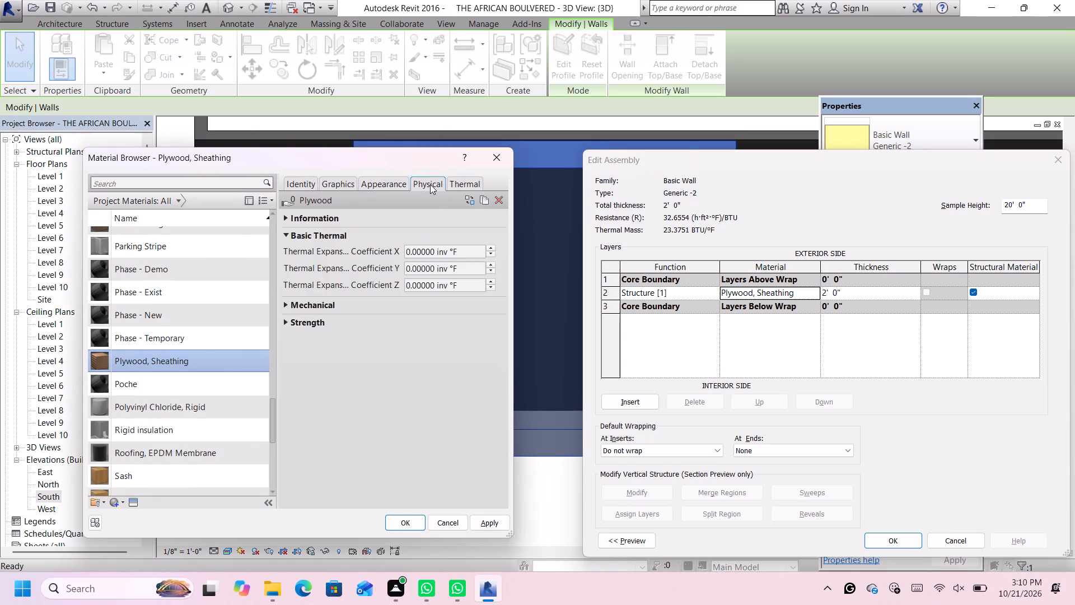
click(459, 180)
click(348, 182)
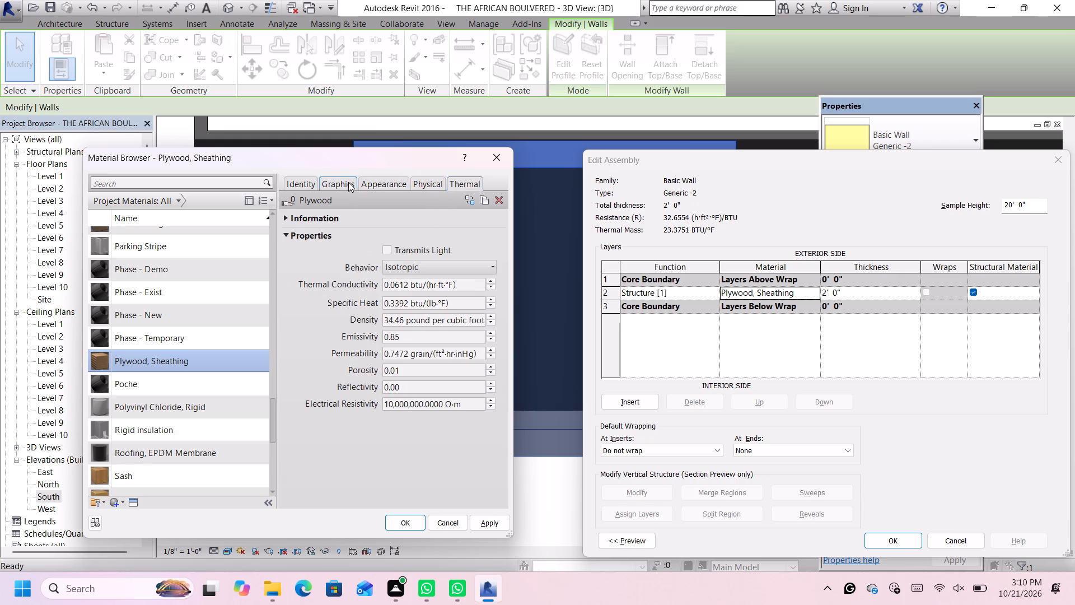
click(305, 181)
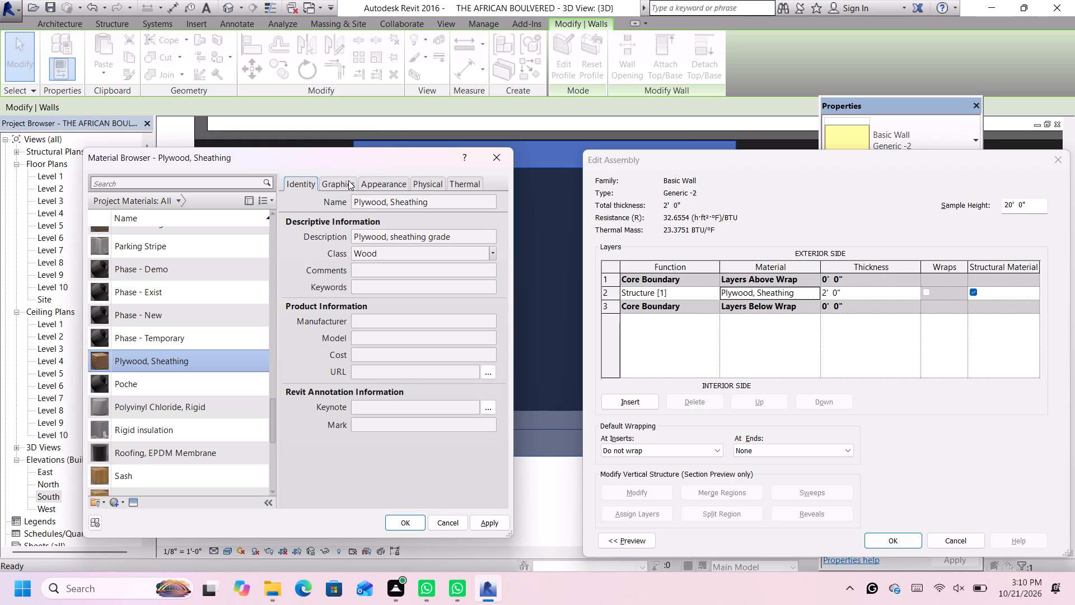
click(353, 180)
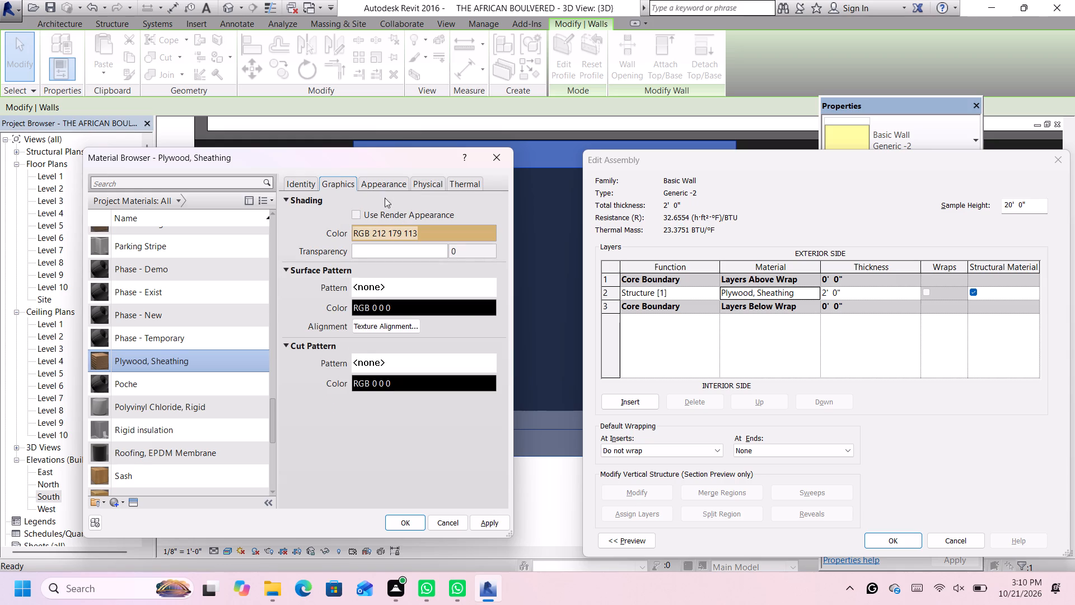
Review the generic and information settings of the material's Board-Batten appearance, leaving the material unedited, and return to the model.
click(367, 183)
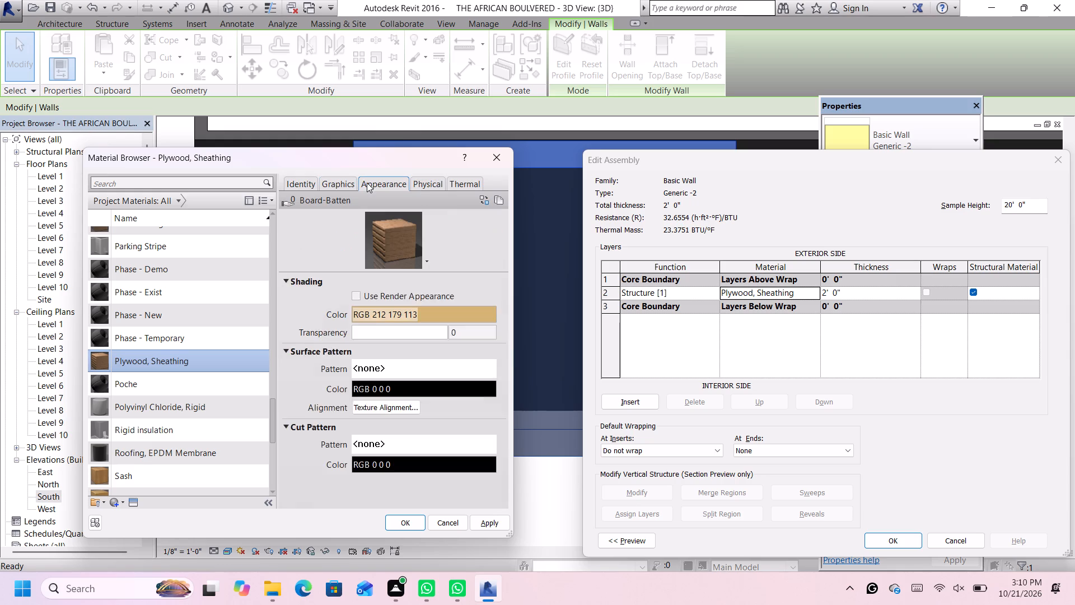
scroll(358, 378, down, 2)
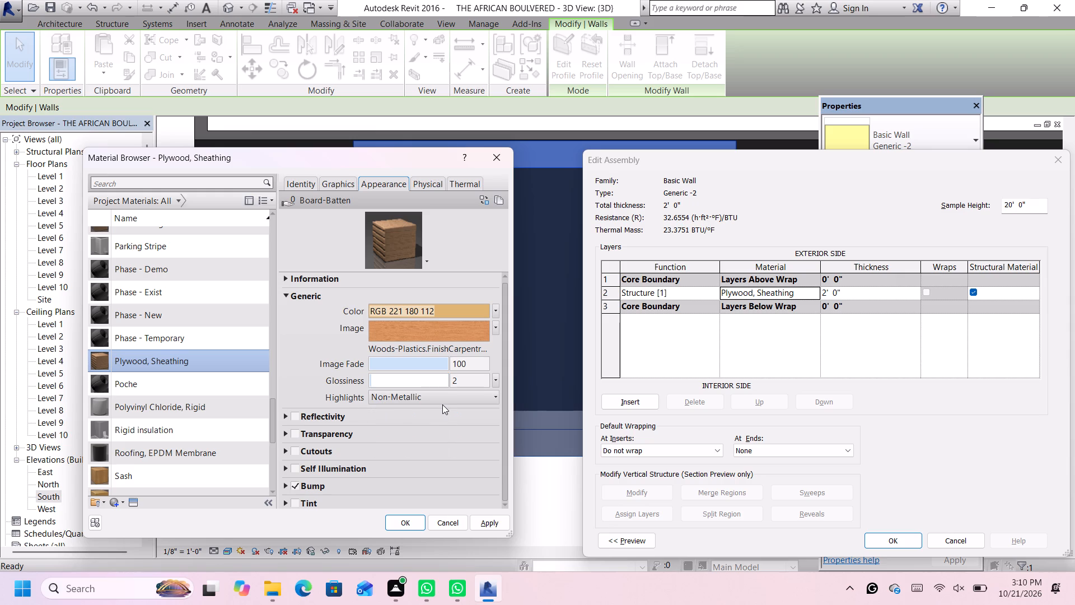
scroll(442, 404, down, 2)
scroll(313, 469, down, 1)
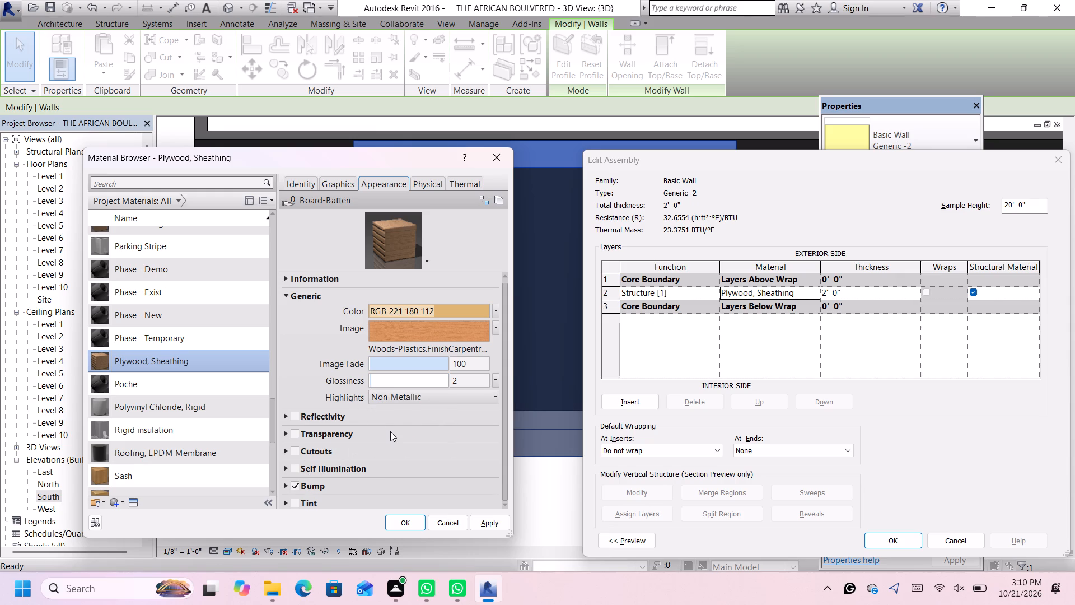
scroll(390, 431, down, 1)
click(285, 280)
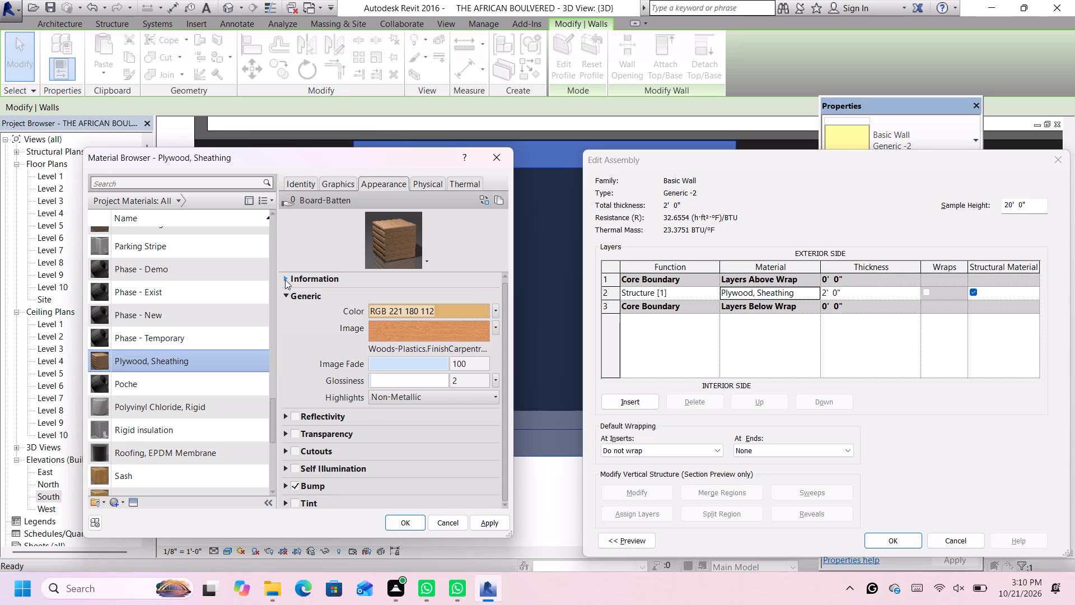
click(494, 162)
scroll(416, 491, down, 6)
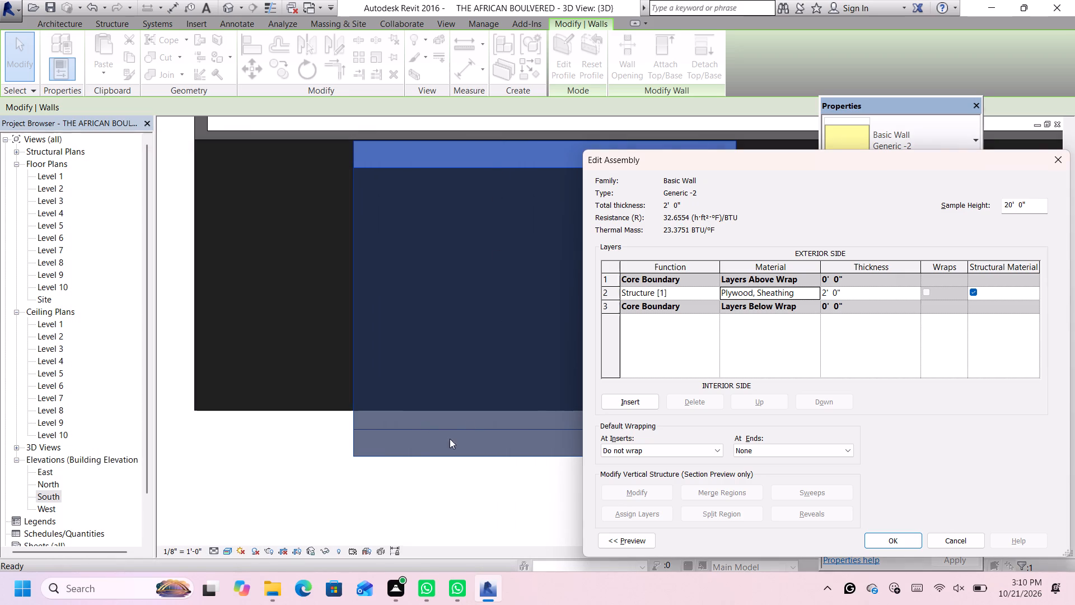
click(887, 541)
scroll(731, 497, down, 1)
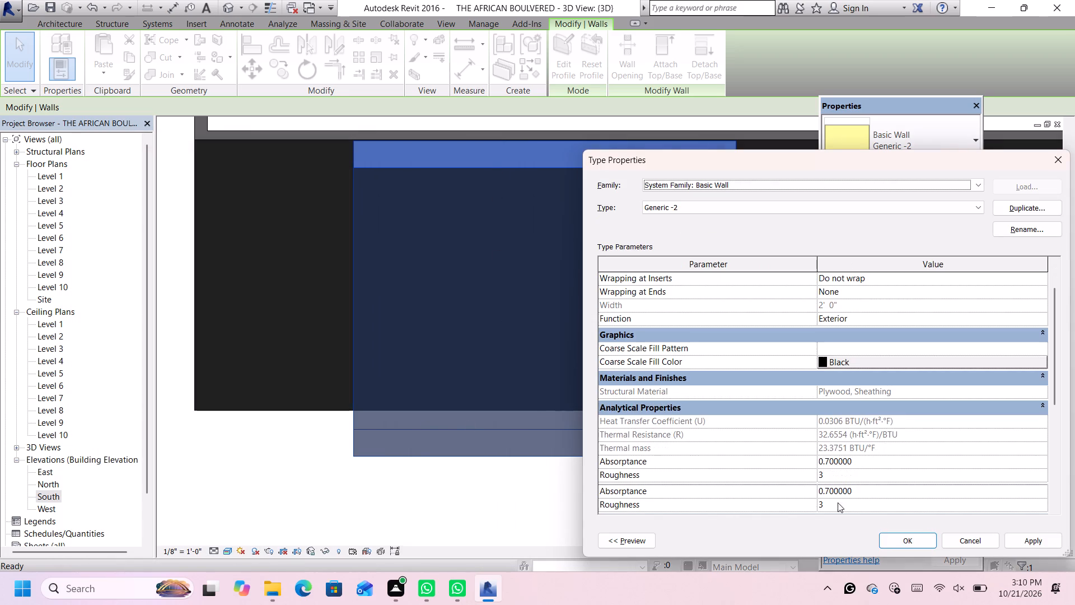
click(905, 537)
Examine the wood-finished wall's size and placement relative to the whole building and its base slab from the top-front view.
scroll(649, 474, down, 11)
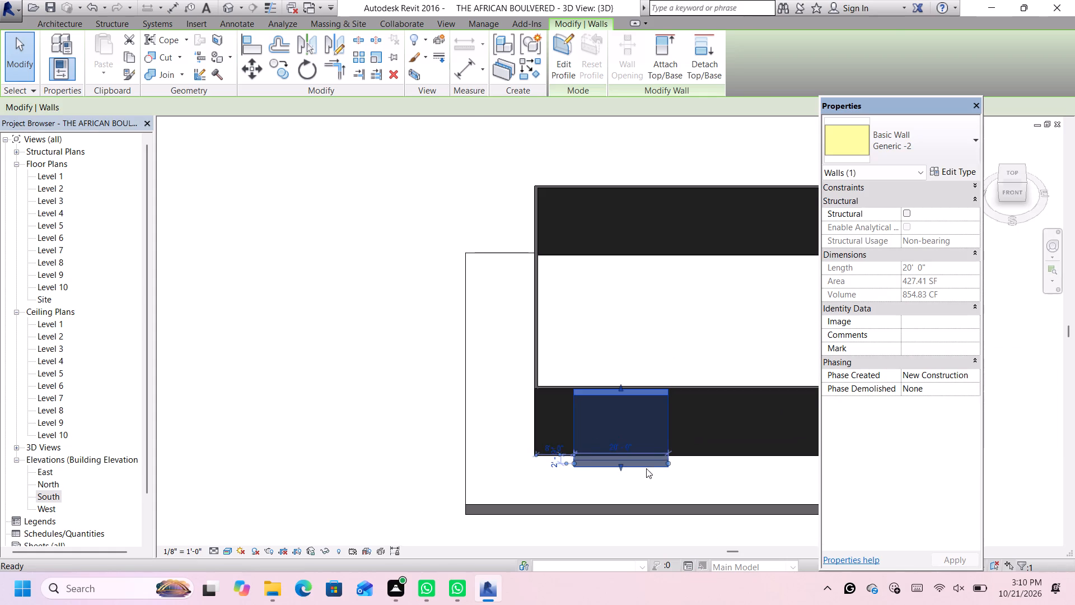
scroll(646, 468, down, 1)
click(375, 441)
scroll(647, 436, up, 4)
scroll(653, 438, down, 3)
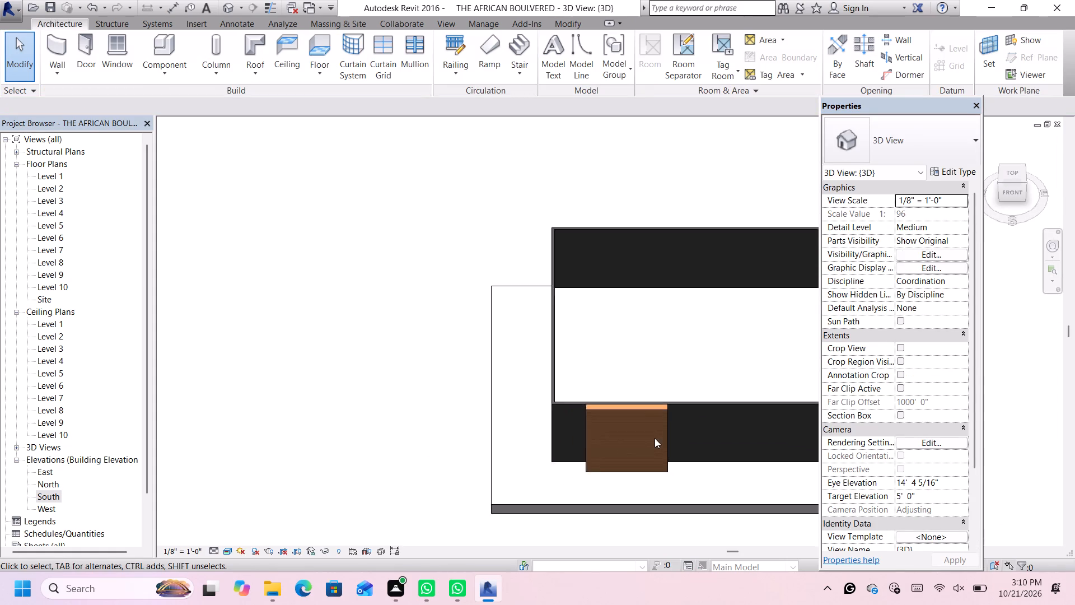
scroll(655, 438, down, 2)
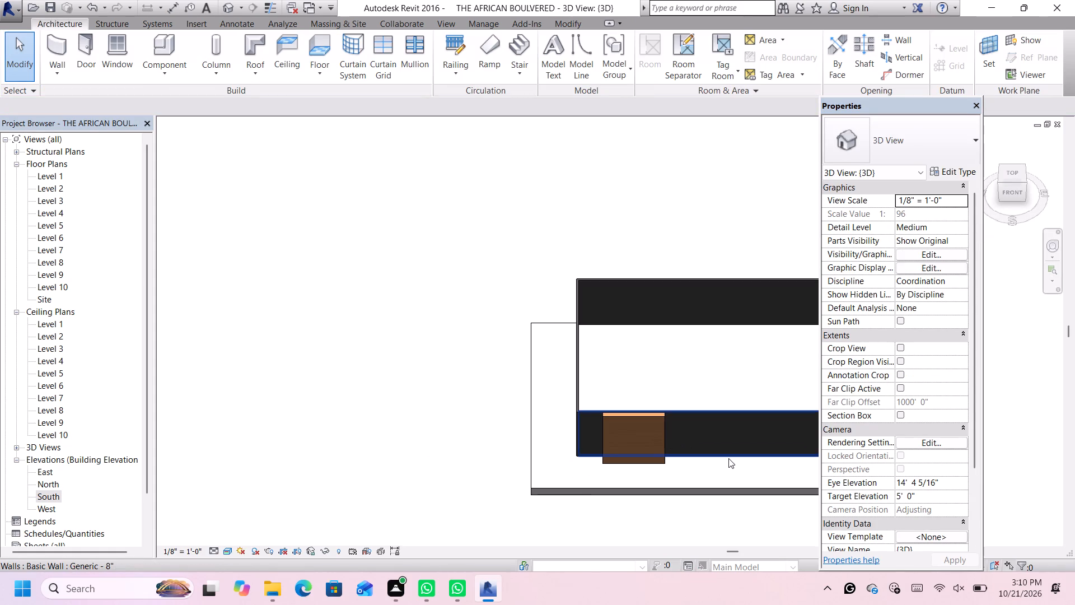
scroll(728, 458, up, 5)
scroll(728, 458, down, 6)
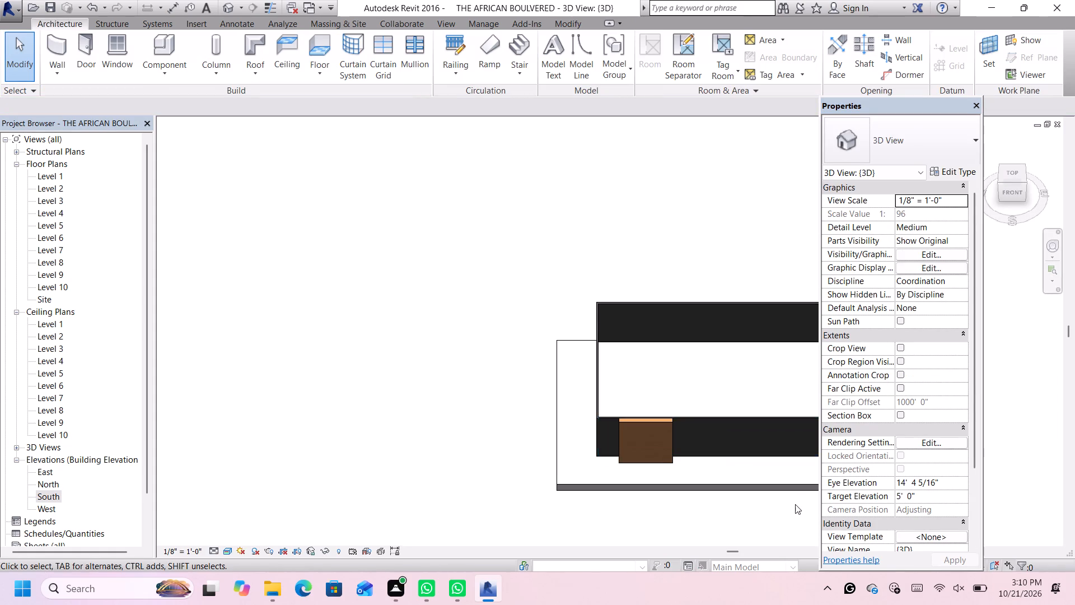
scroll(795, 504, up, 4)
scroll(793, 505, down, 1)
middle_drag(792, 504, 787, 500)
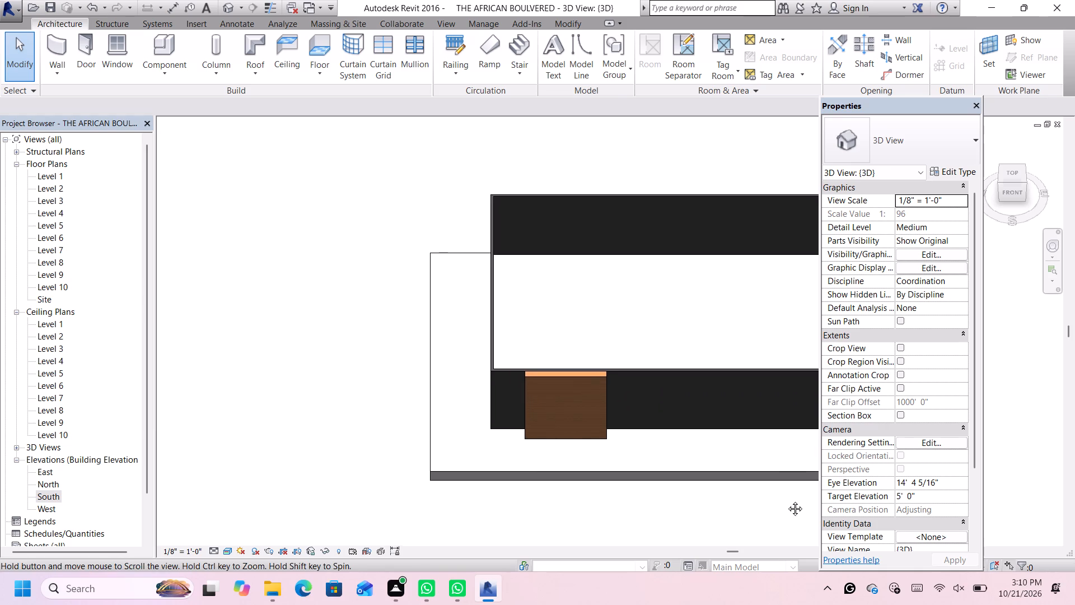
middle_drag(787, 500, 660, 448)
scroll(489, 348, up, 1)
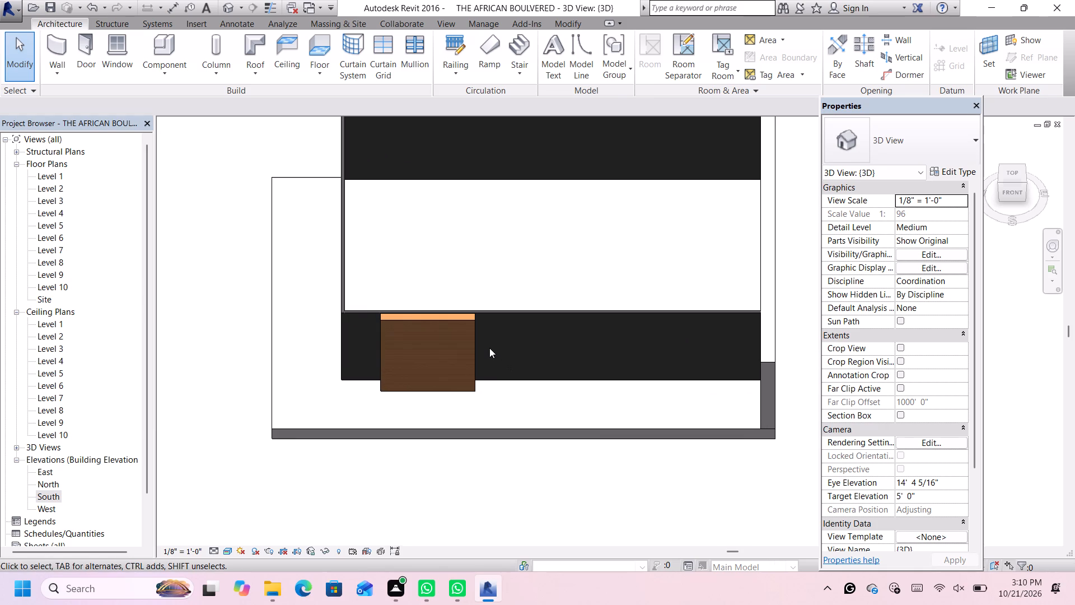
scroll(450, 321, up, 3)
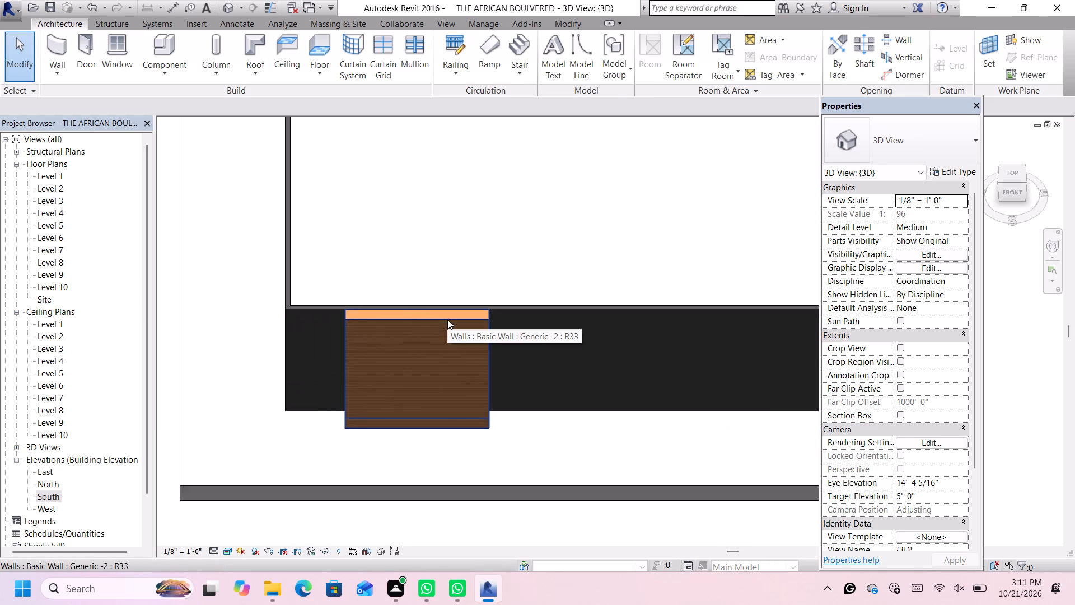
scroll(447, 319, down, 4)
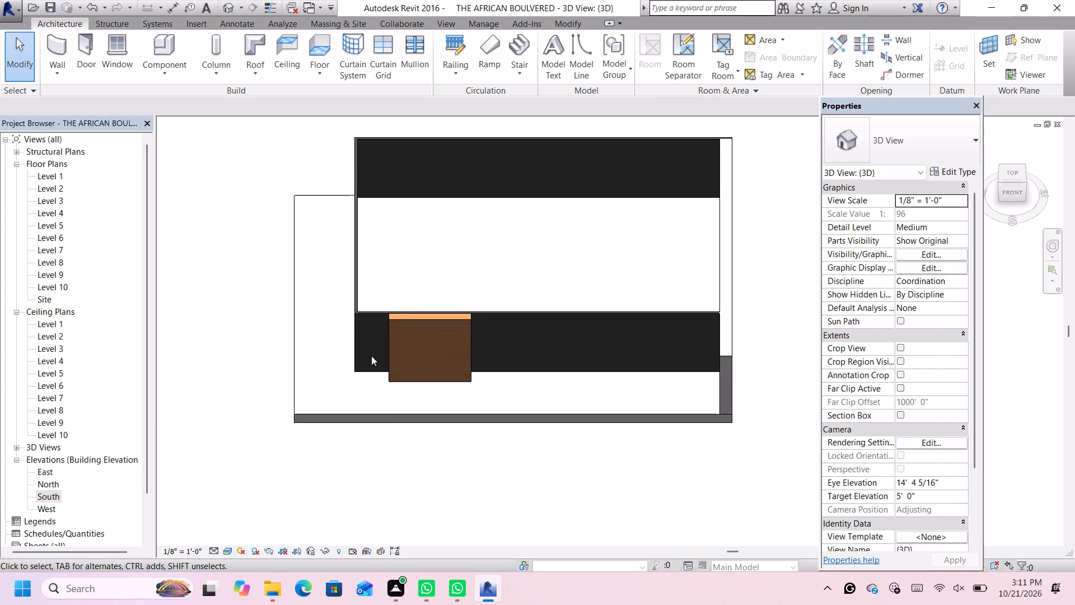
Nudge the wood-finished wall toward the building's south side until it sits about 13'-3" from the base slab's south edge.
click(1001, 183)
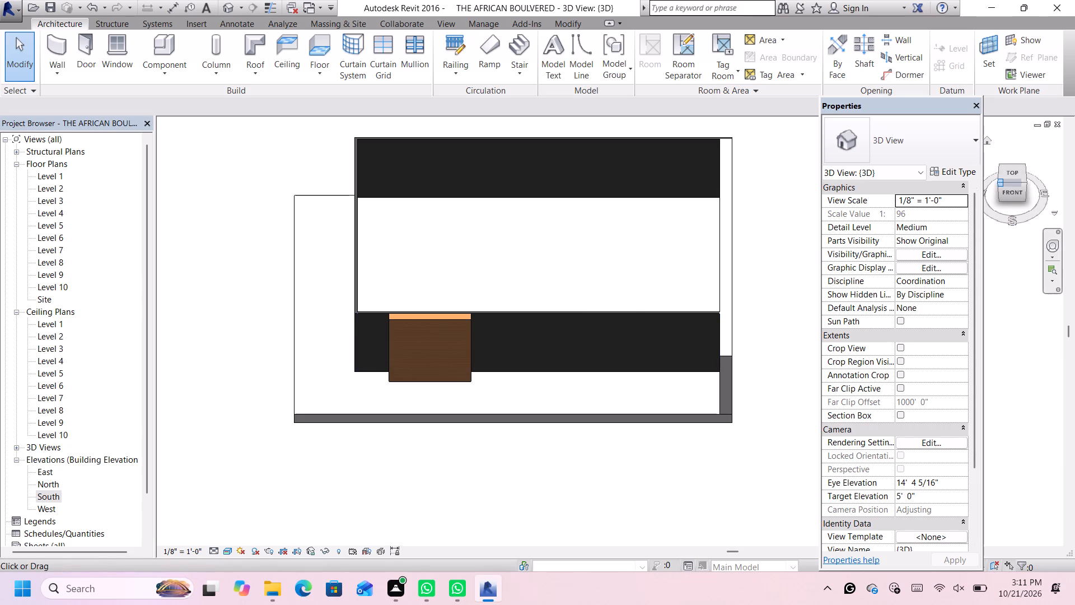
scroll(621, 431, up, 4)
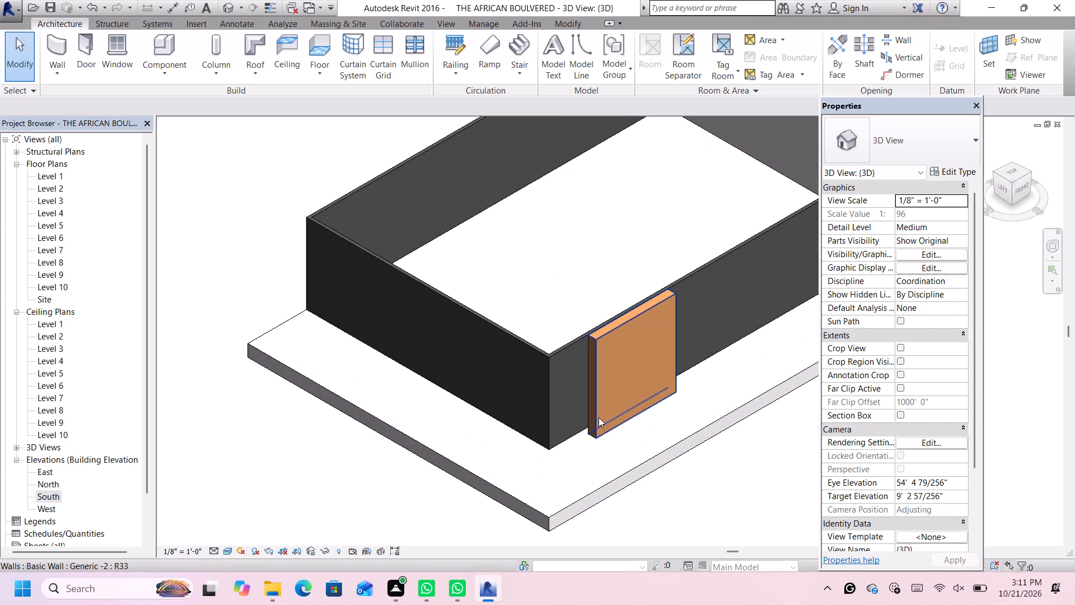
click(599, 417)
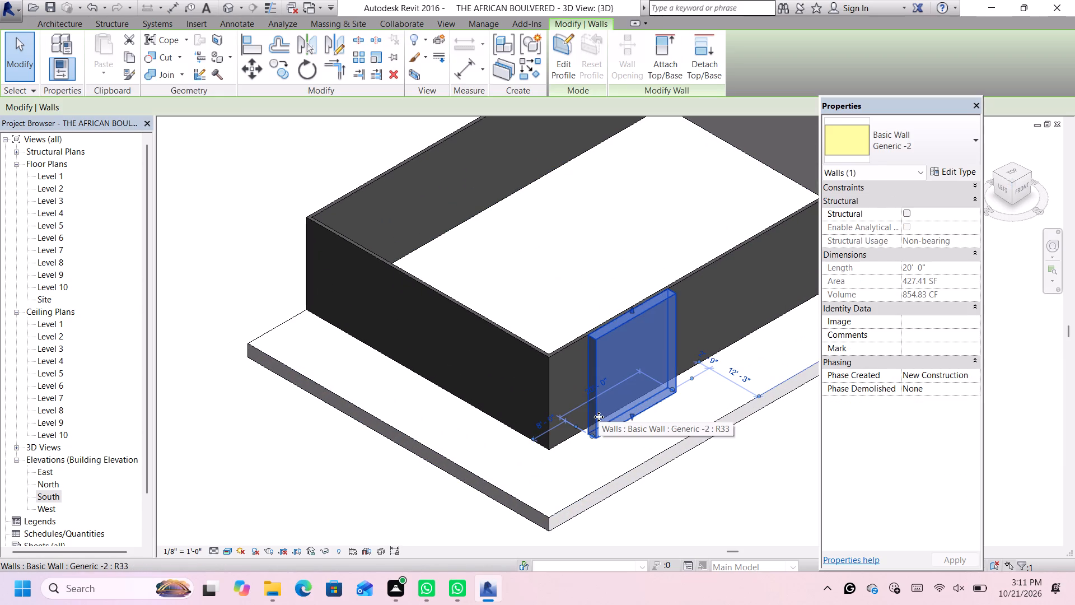
key(Left)
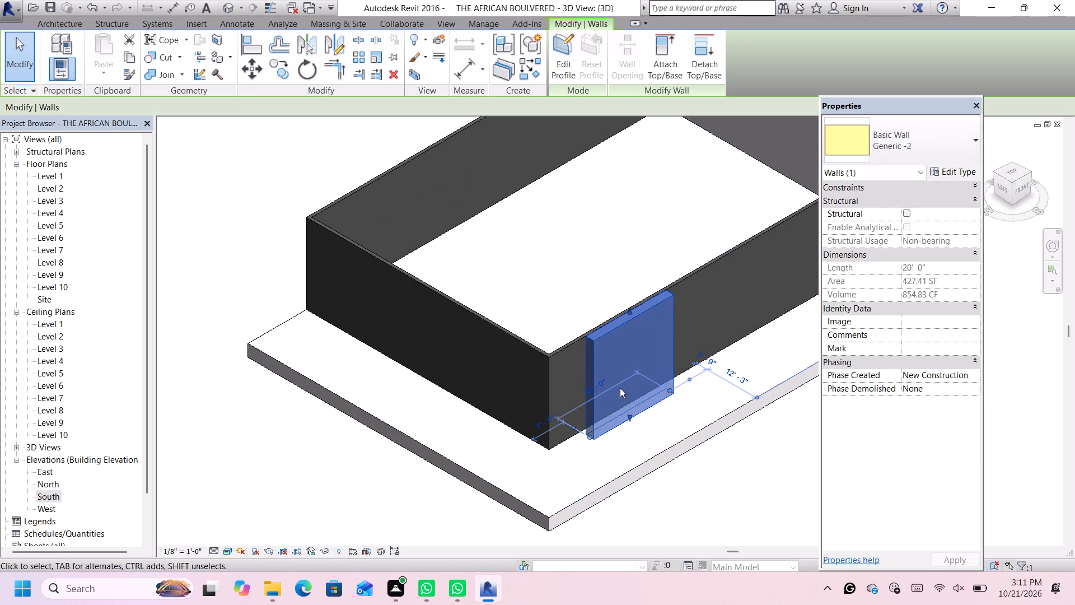
key(Right)
key(Up)
key(Up)
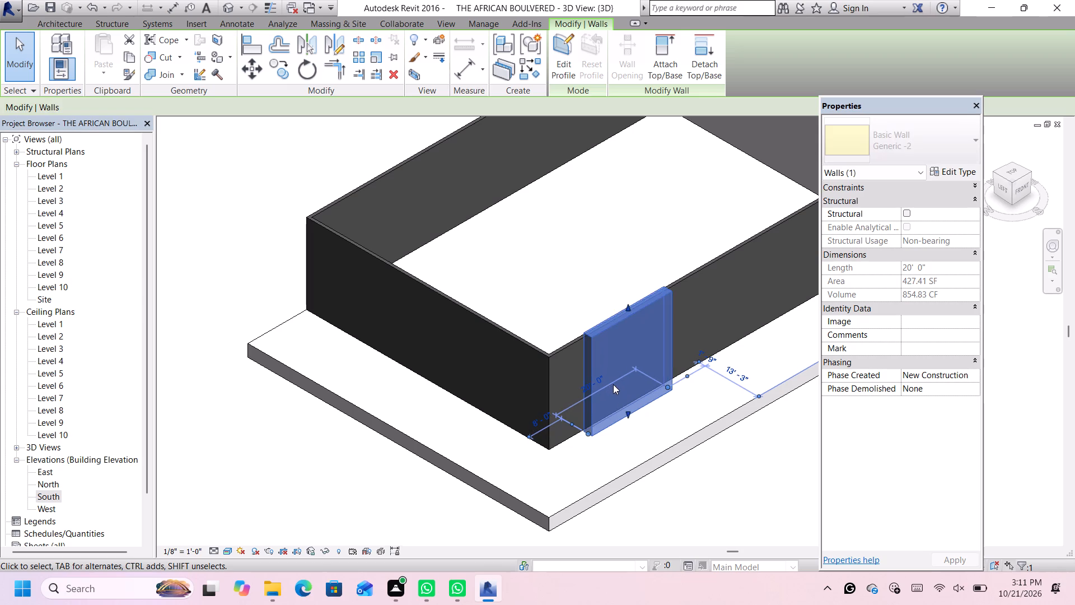
key(Up)
key(Down)
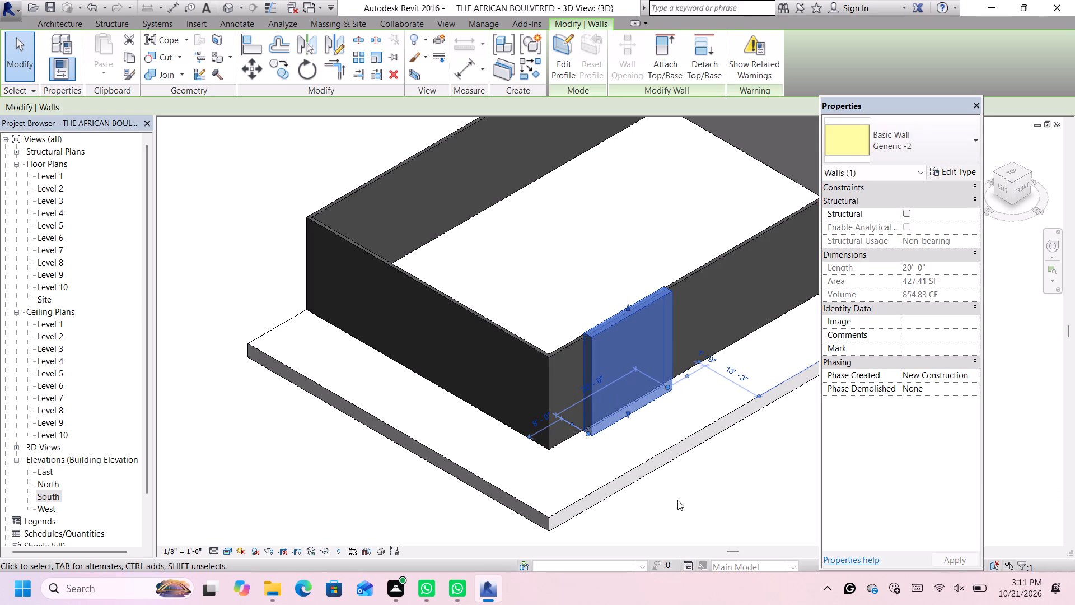
Lower the top of the wood-finished wall toward the top of the building's south wall.
scroll(604, 319, up, 13)
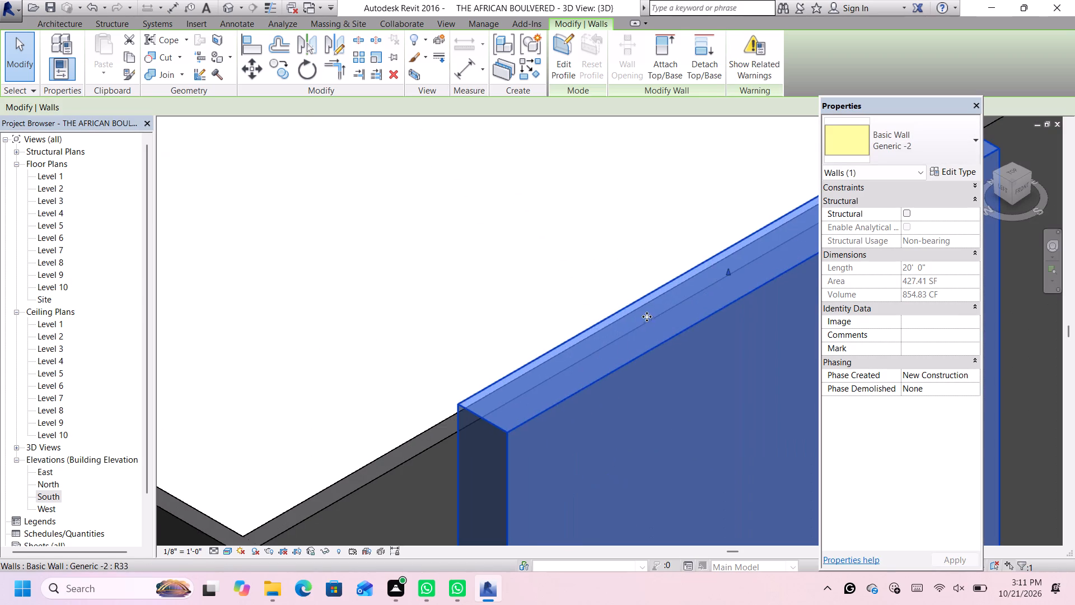
drag(723, 271, 723, 281)
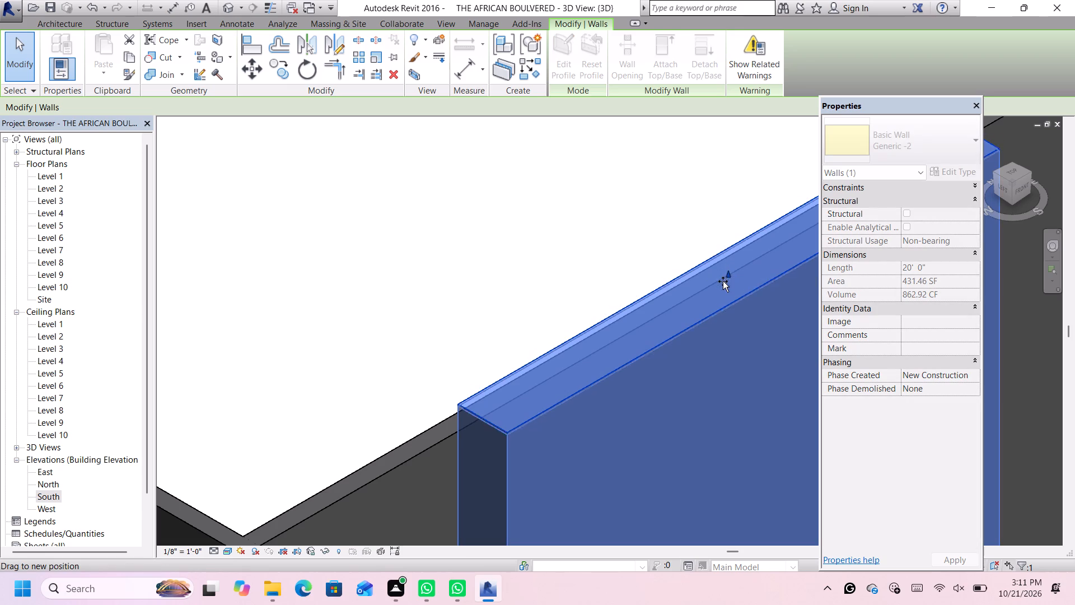
drag(723, 281, 723, 300)
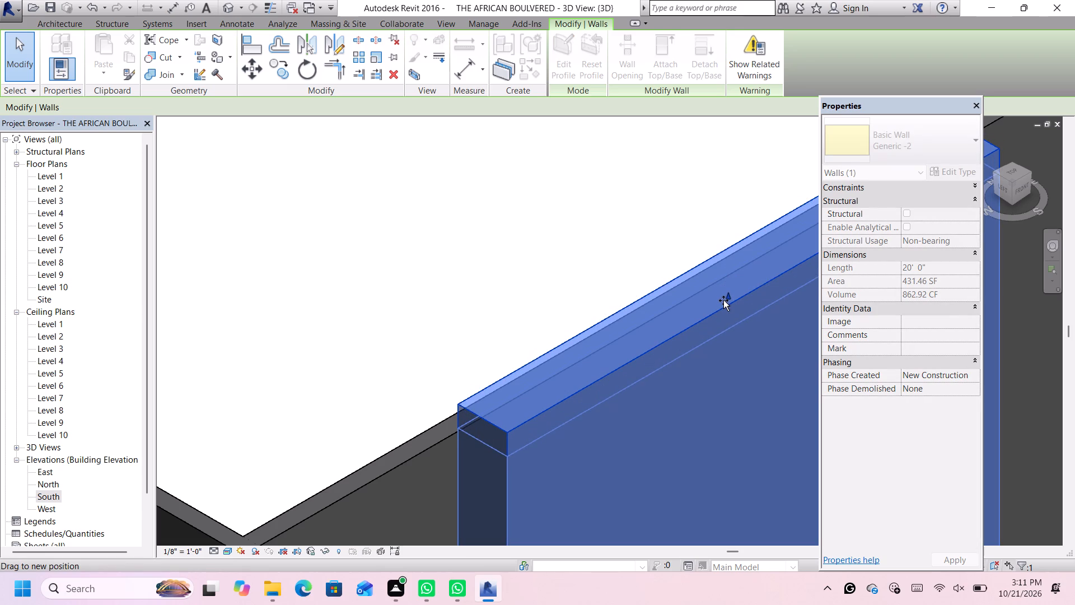
drag(723, 300, 723, 301)
scroll(723, 301, down, 2)
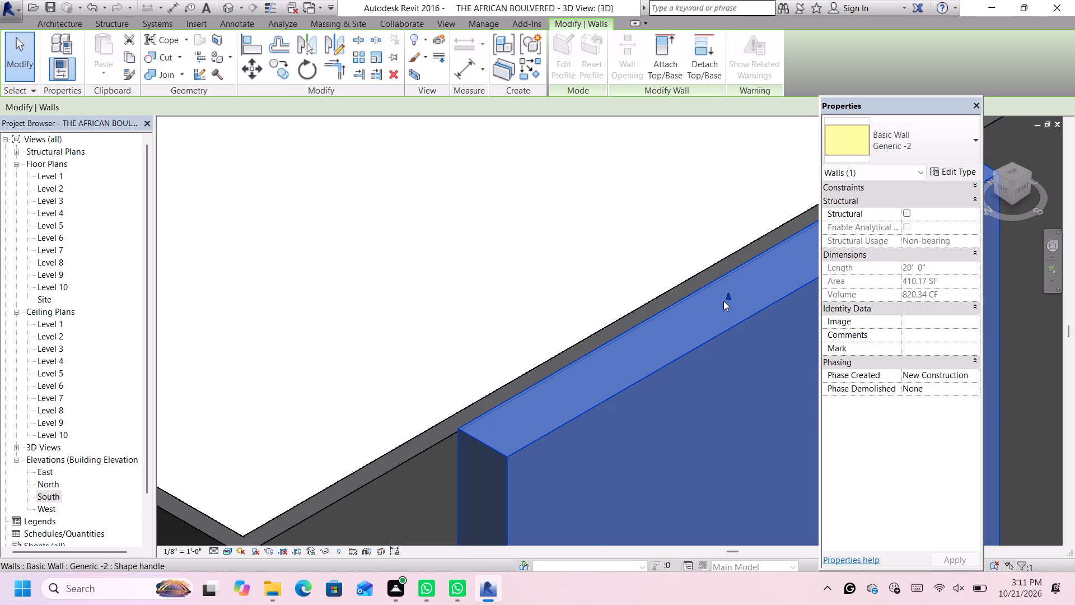
scroll(723, 301, down, 3)
scroll(731, 300, up, 7)
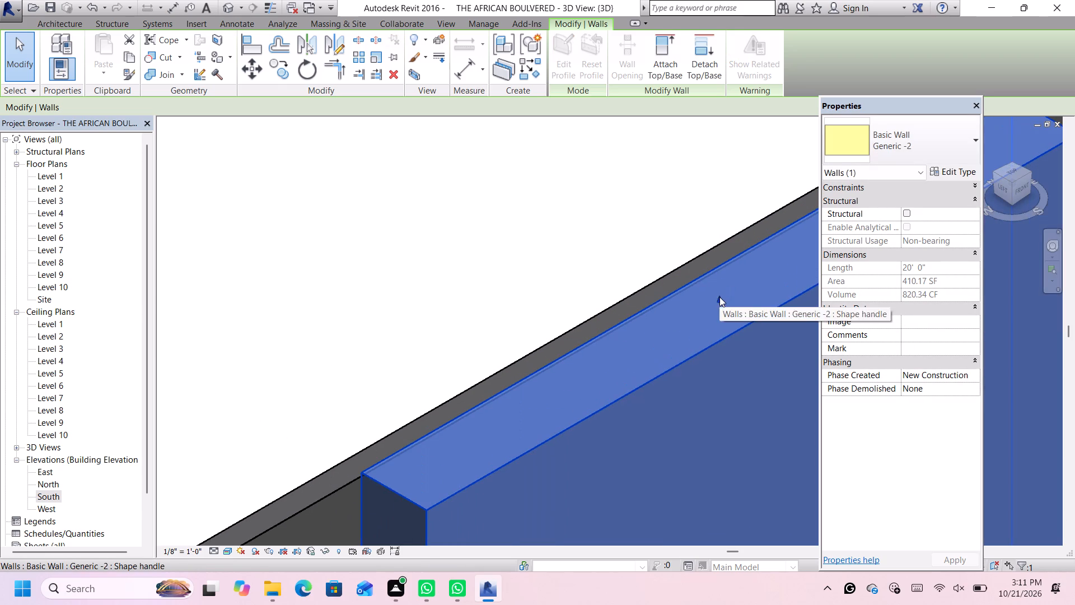
drag(719, 297, 721, 306)
scroll(716, 313, down, 18)
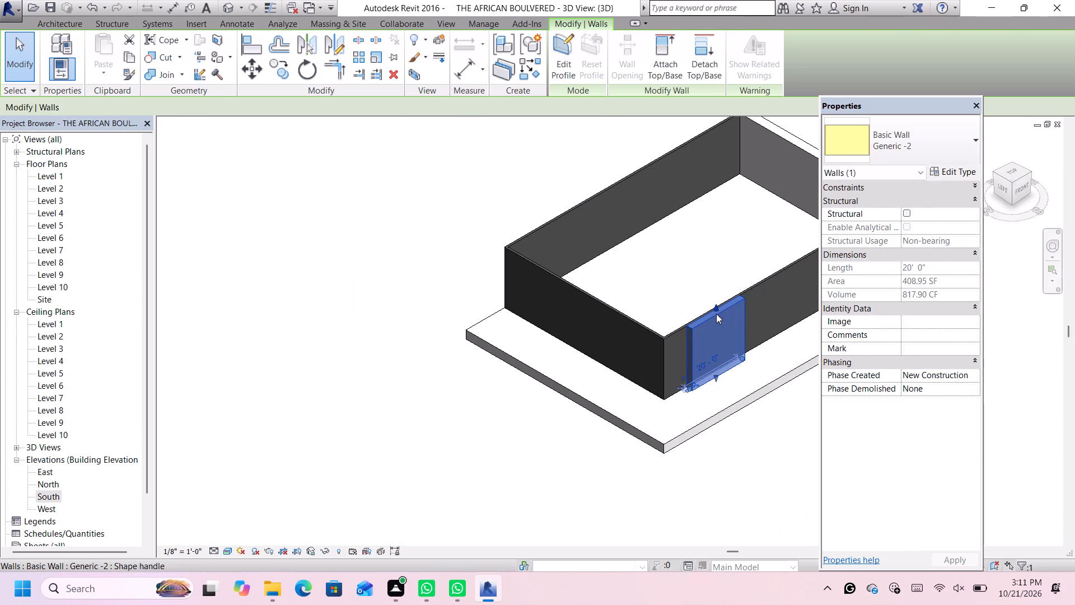
click(792, 448)
In the front view, lower the wood-finished wall's top until it is flush with the top of the building's south wall.
scroll(791, 444, up, 3)
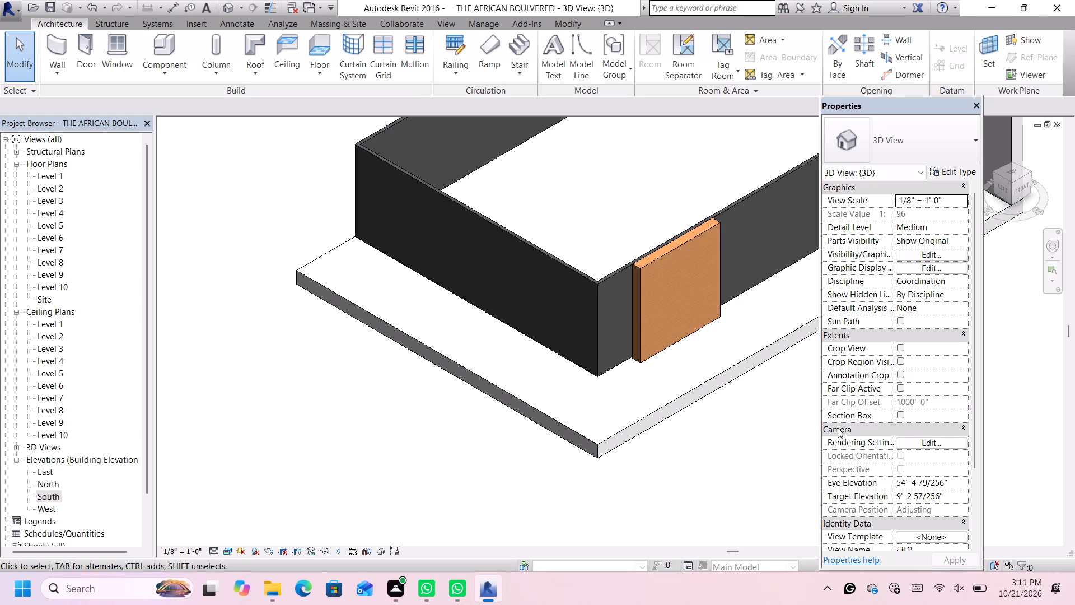
scroll(990, 452, down, 1)
scroll(831, 408, down, 5)
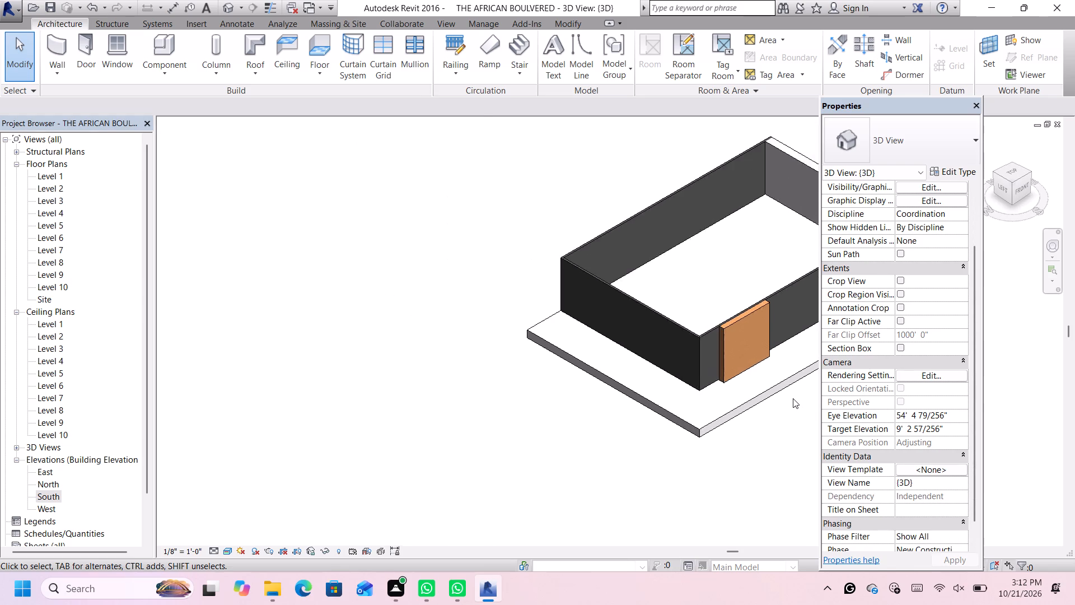
scroll(794, 399, up, 6)
scroll(797, 397, down, 8)
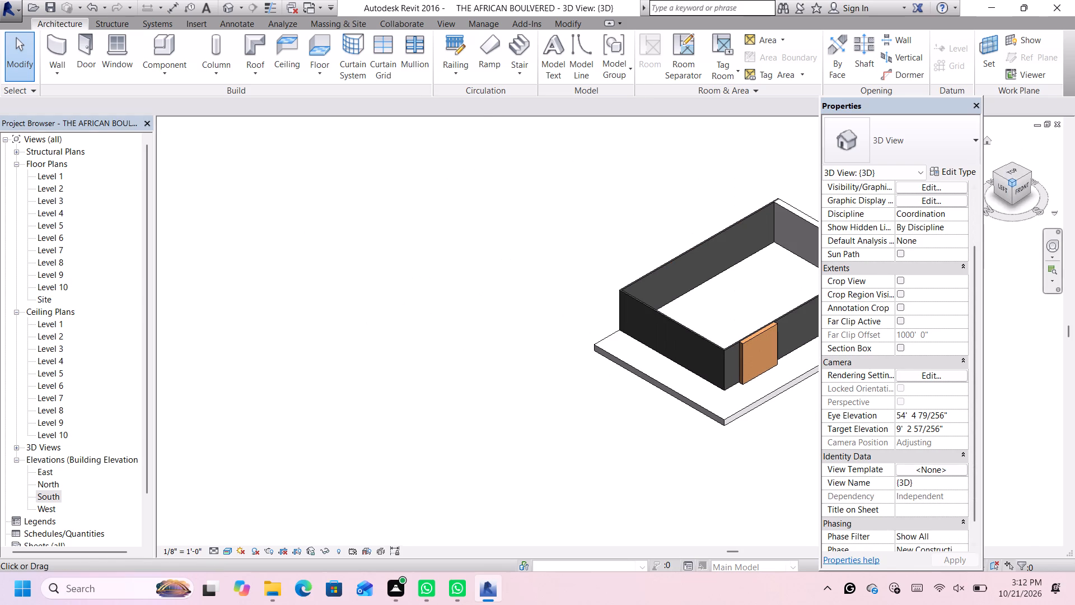
click(1020, 185)
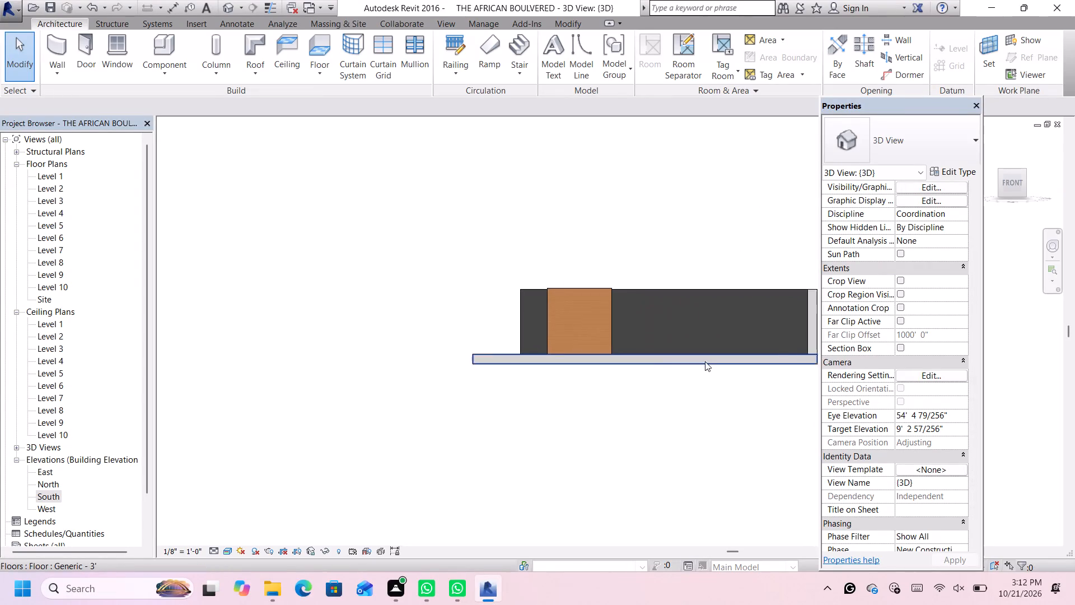
scroll(699, 364, down, 1)
scroll(590, 317, up, 6)
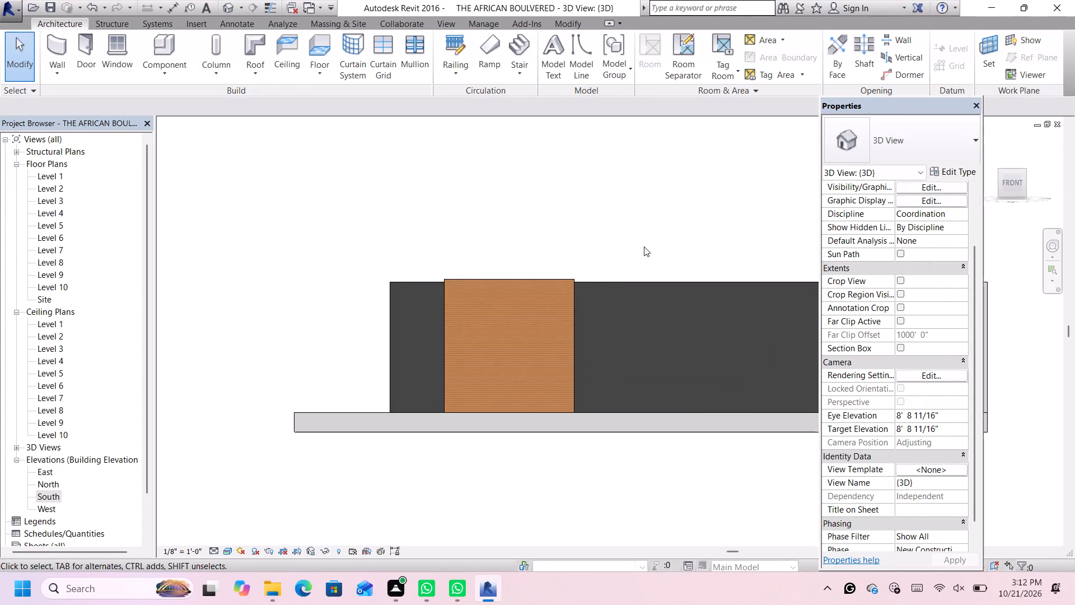
middle_drag(644, 246, 575, 235)
scroll(573, 235, up, 1)
click(439, 271)
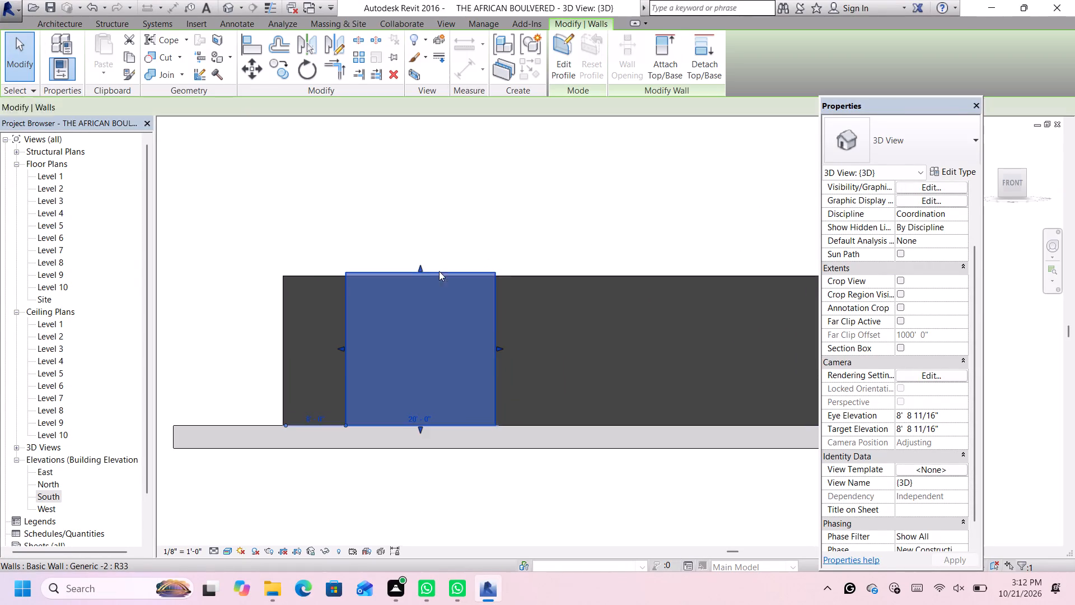
scroll(423, 268, up, 3)
drag(418, 269, 418, 277)
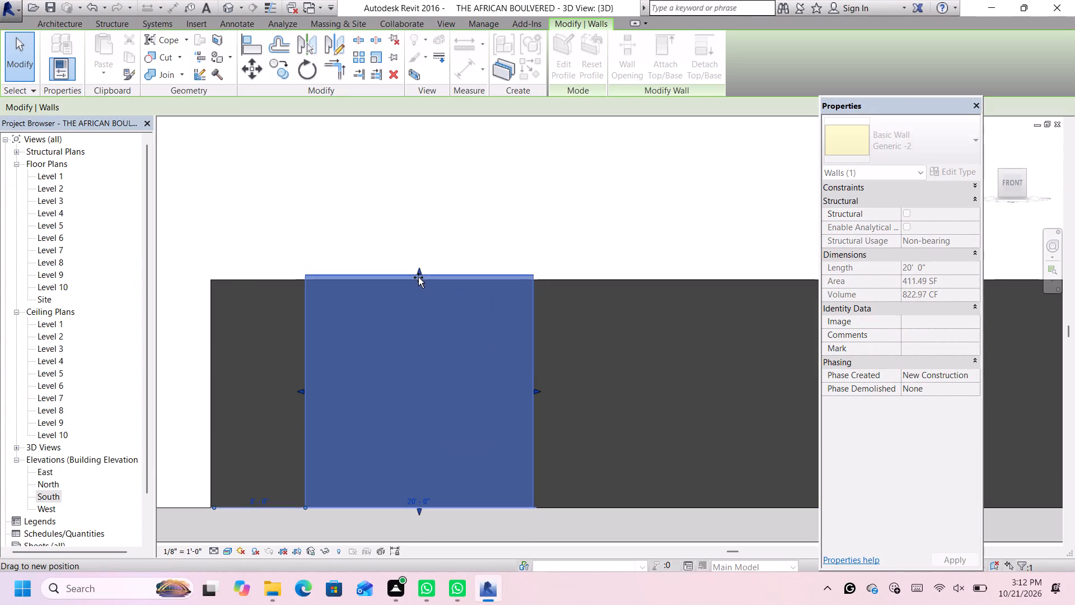
drag(418, 277, 421, 282)
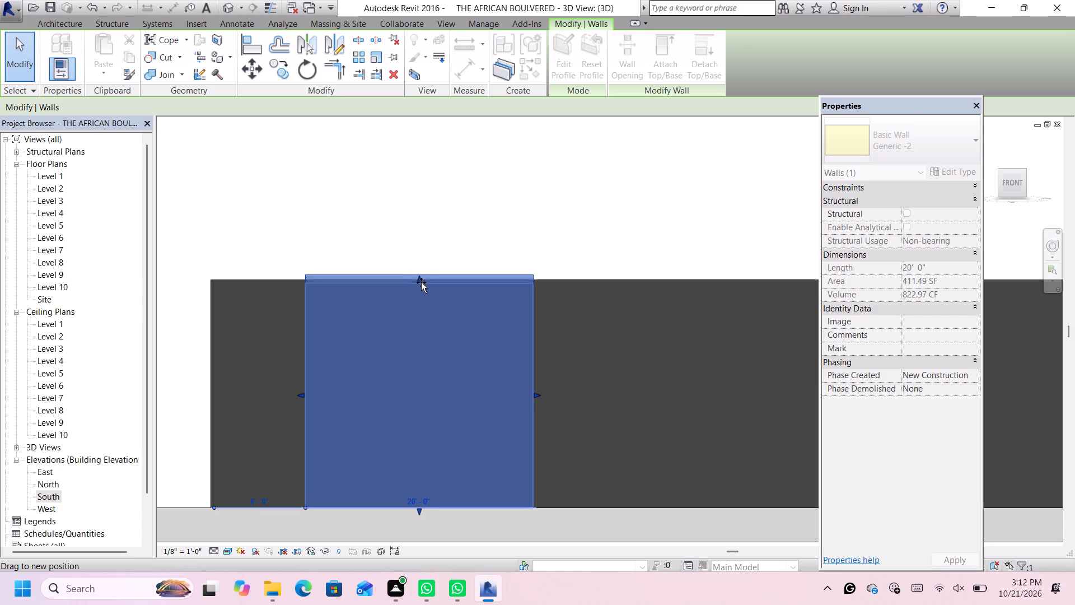
drag(421, 282, 420, 280)
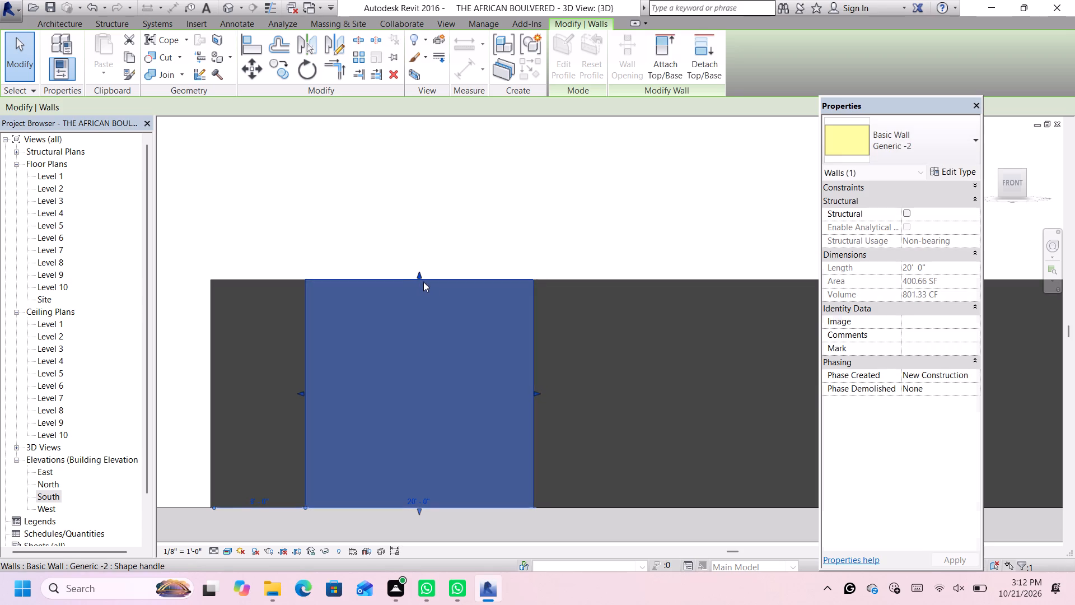
scroll(431, 289, down, 6)
click(670, 239)
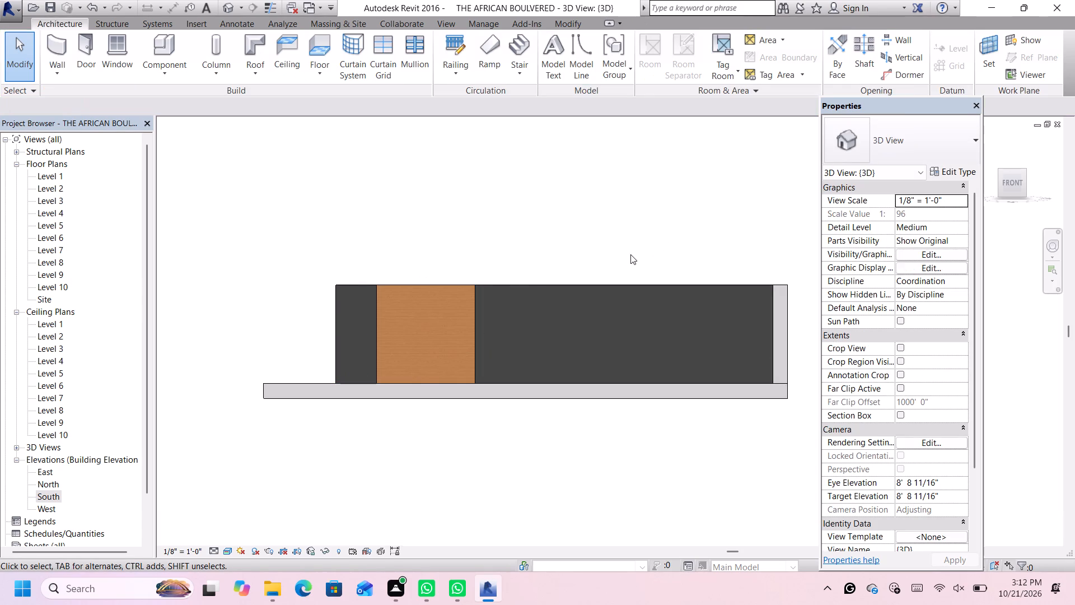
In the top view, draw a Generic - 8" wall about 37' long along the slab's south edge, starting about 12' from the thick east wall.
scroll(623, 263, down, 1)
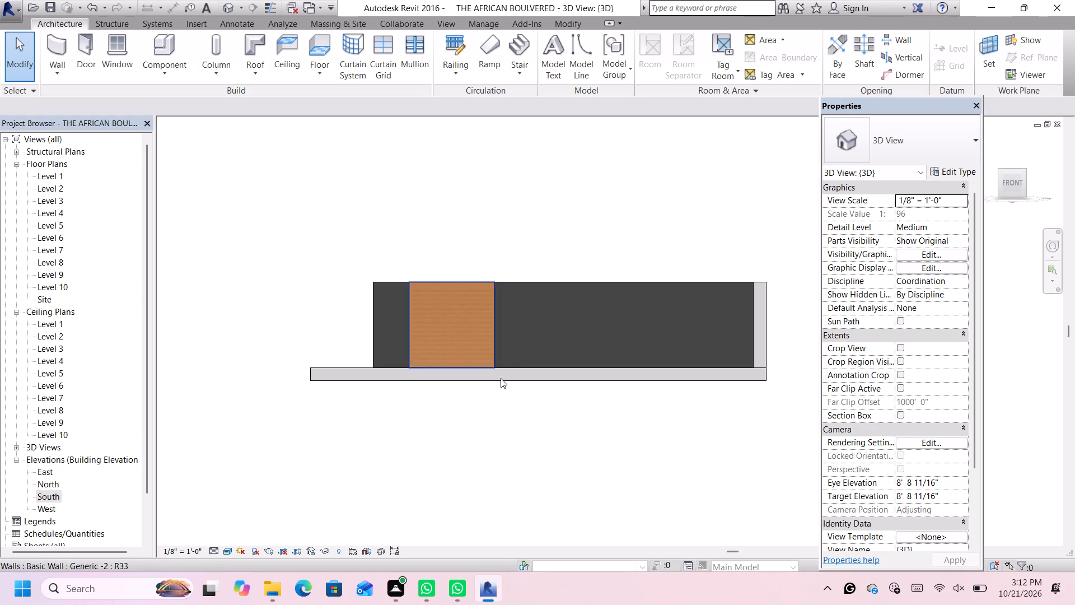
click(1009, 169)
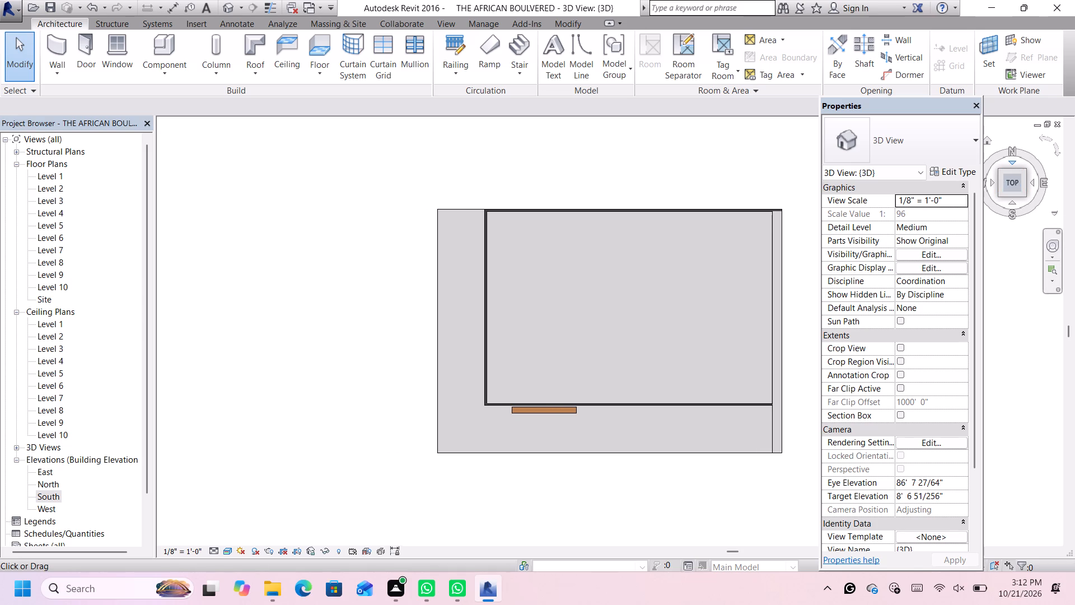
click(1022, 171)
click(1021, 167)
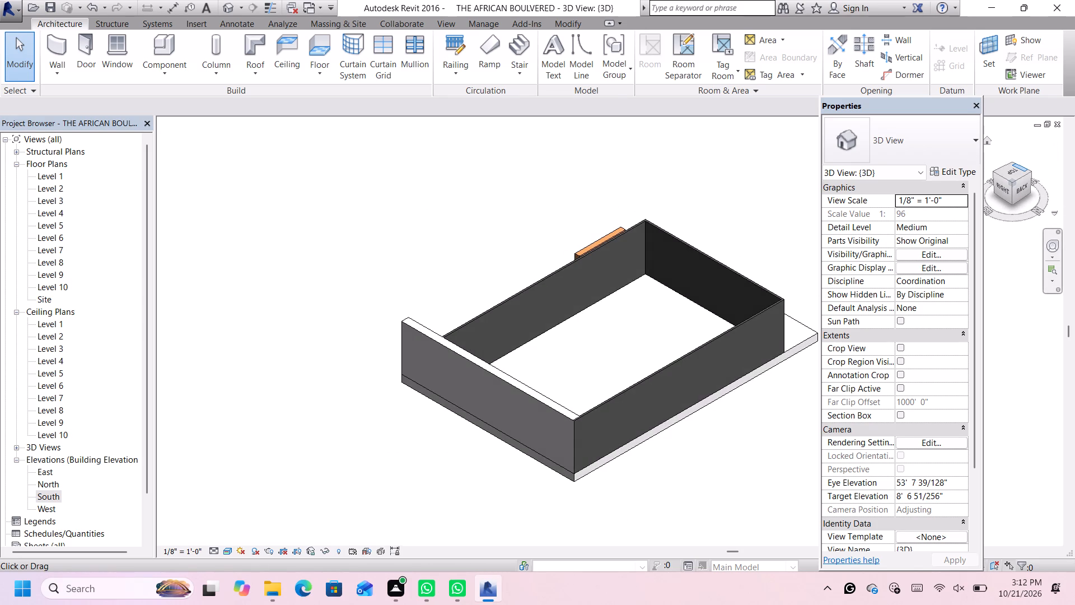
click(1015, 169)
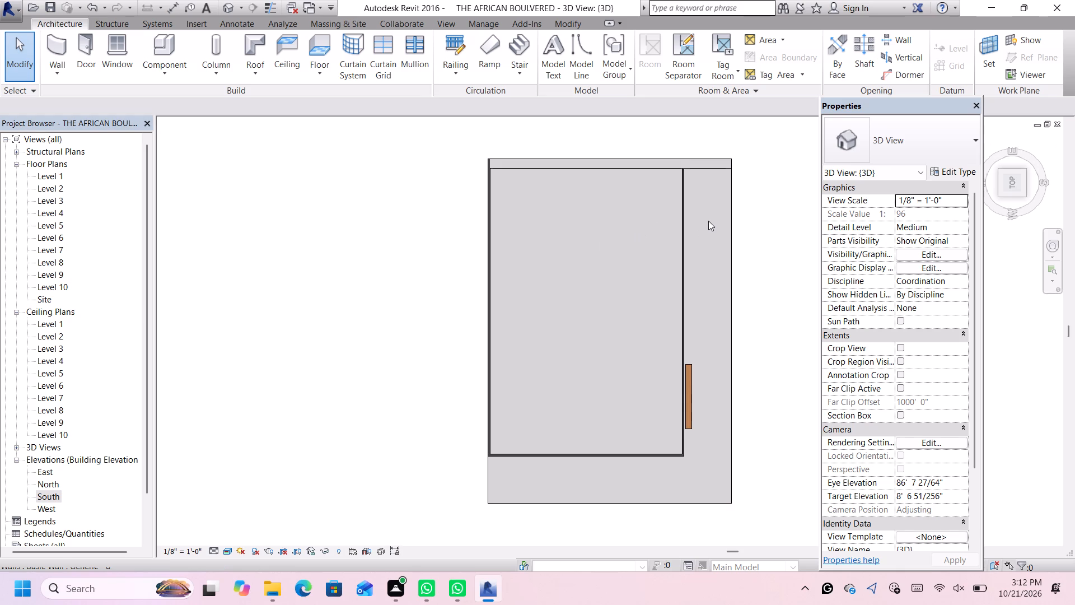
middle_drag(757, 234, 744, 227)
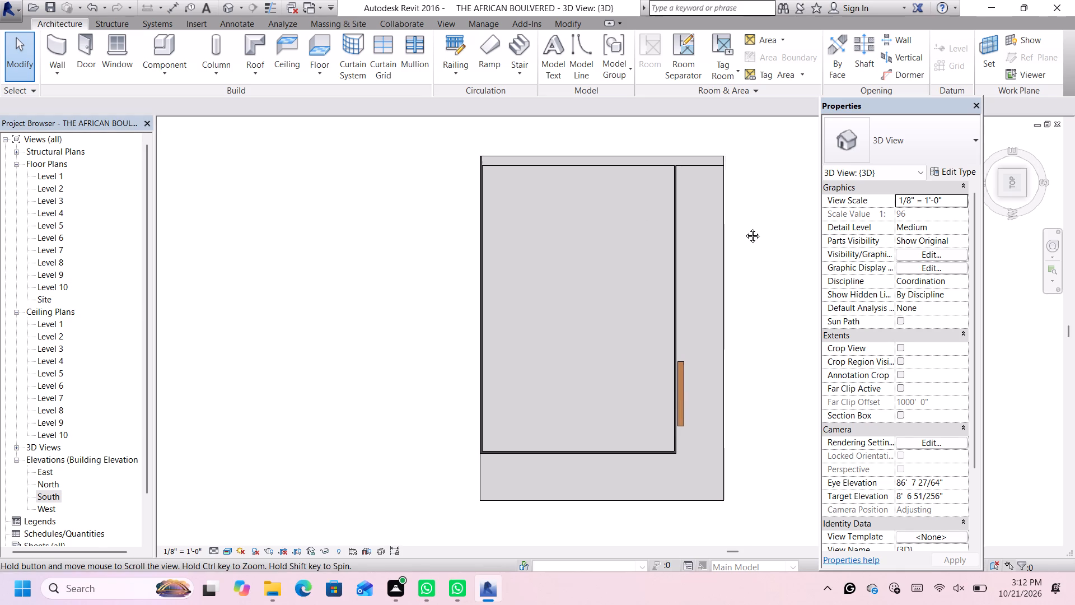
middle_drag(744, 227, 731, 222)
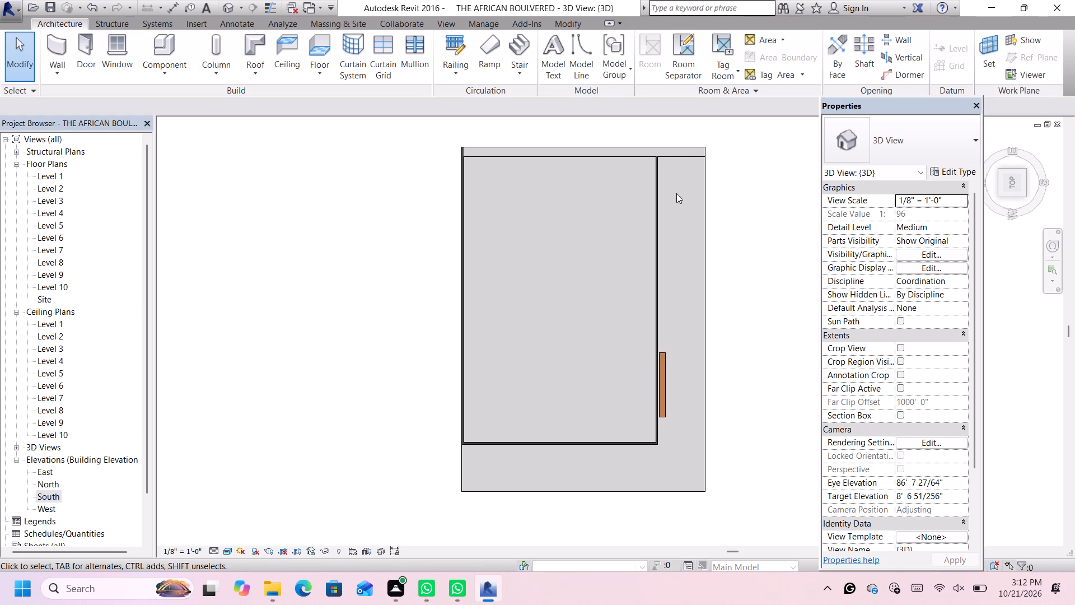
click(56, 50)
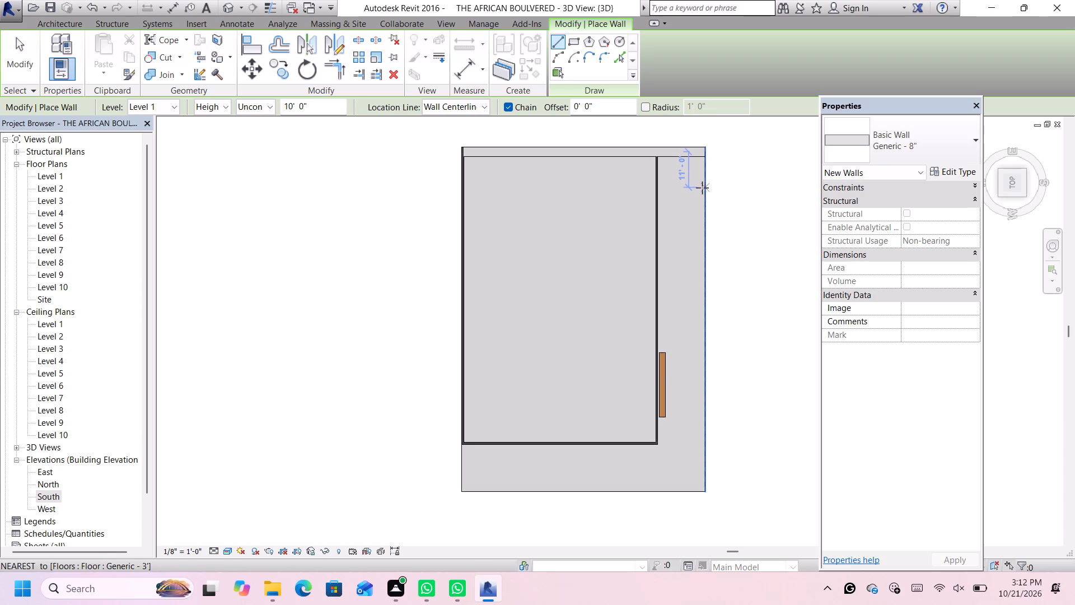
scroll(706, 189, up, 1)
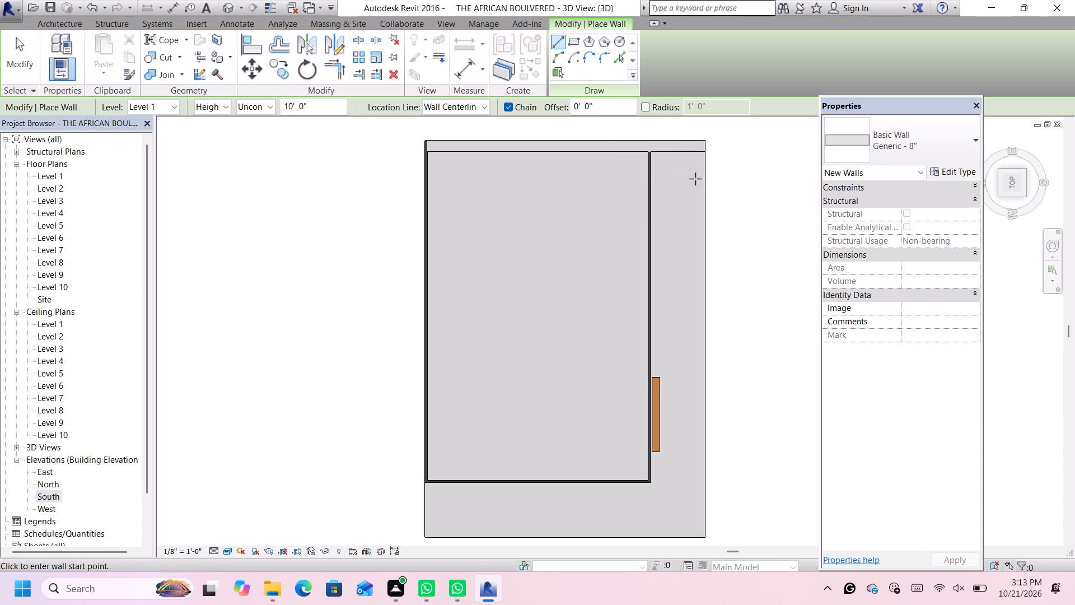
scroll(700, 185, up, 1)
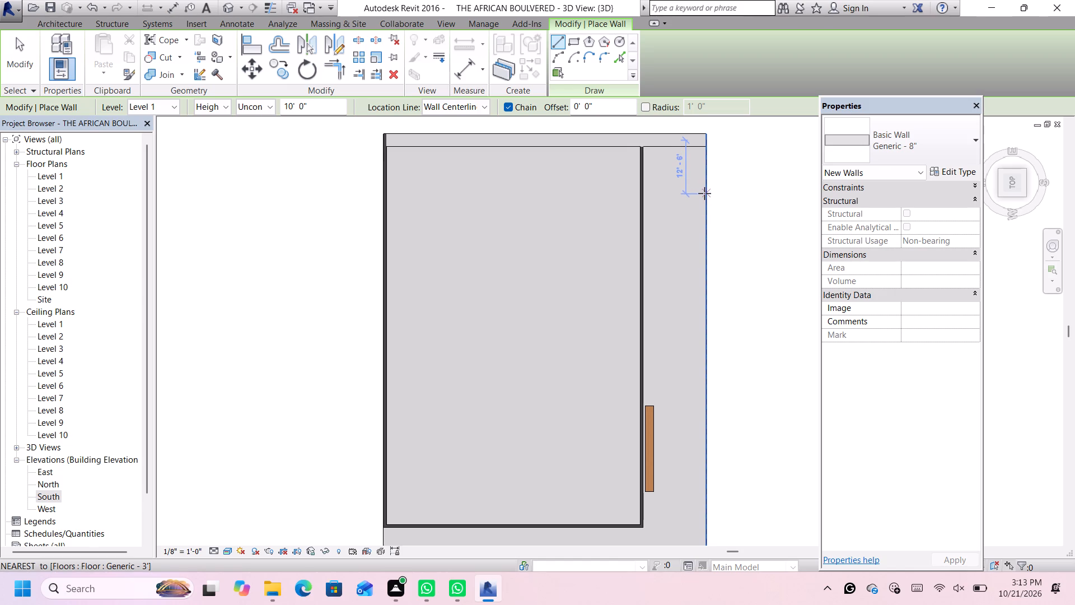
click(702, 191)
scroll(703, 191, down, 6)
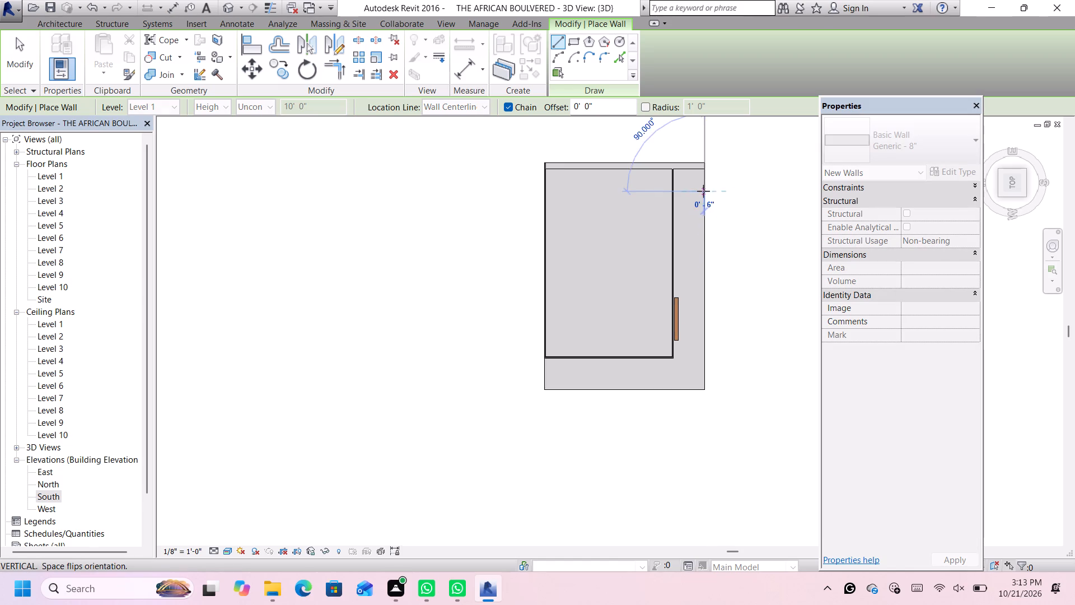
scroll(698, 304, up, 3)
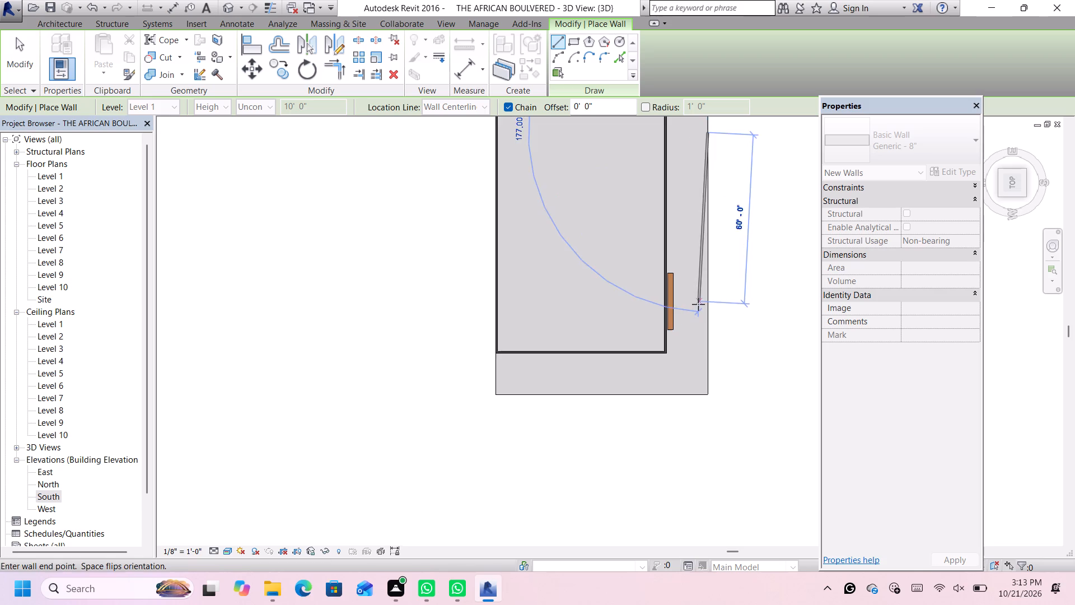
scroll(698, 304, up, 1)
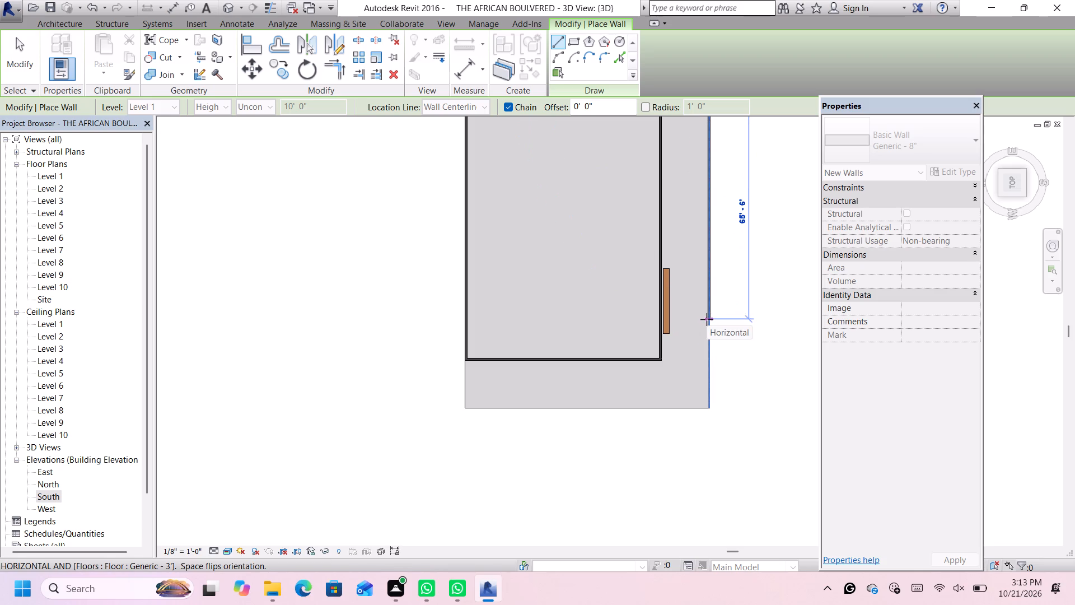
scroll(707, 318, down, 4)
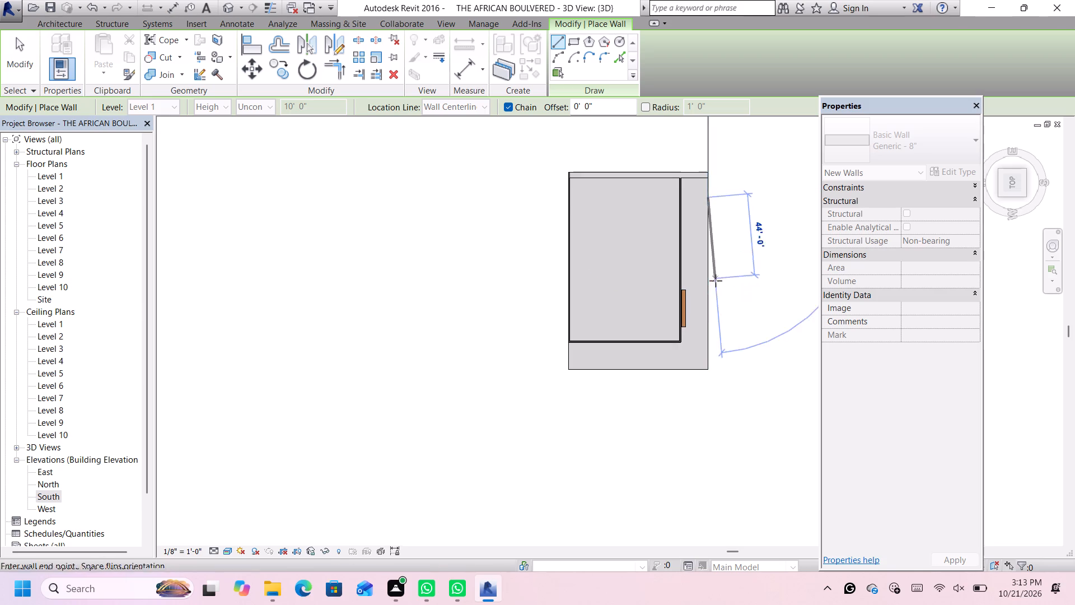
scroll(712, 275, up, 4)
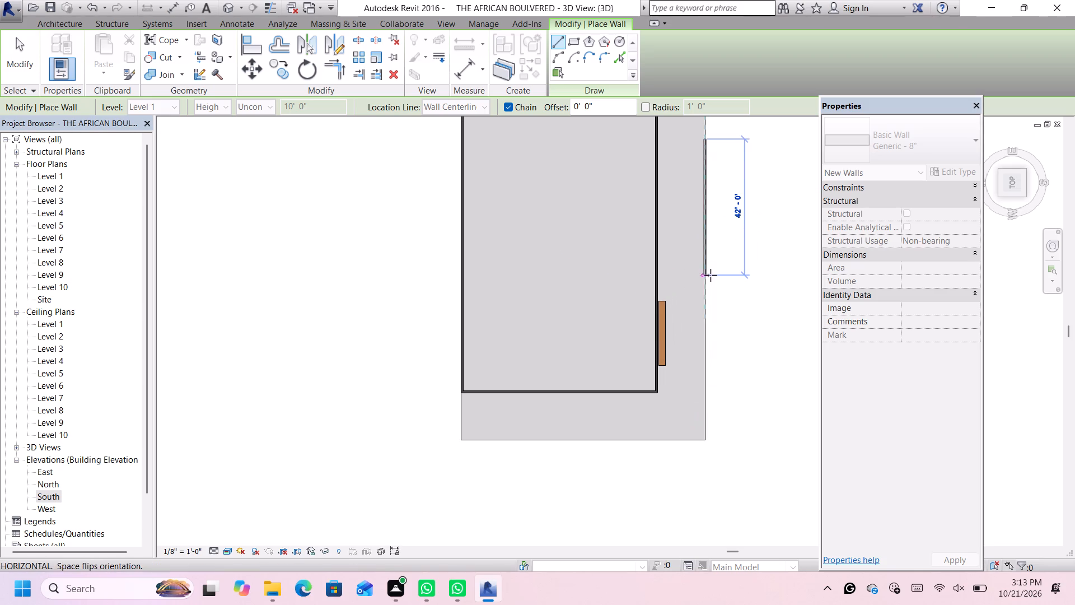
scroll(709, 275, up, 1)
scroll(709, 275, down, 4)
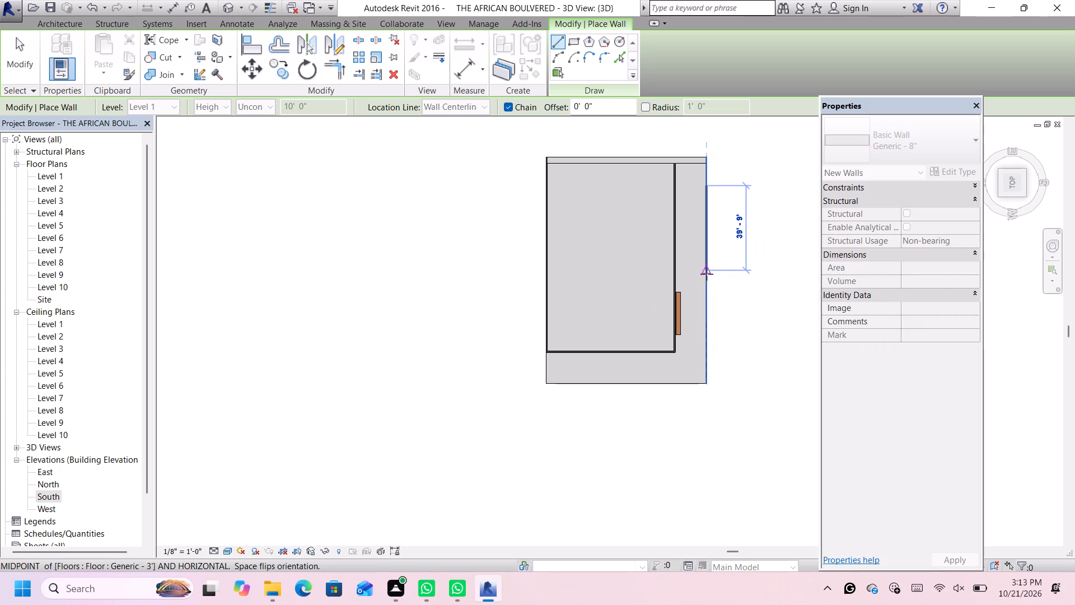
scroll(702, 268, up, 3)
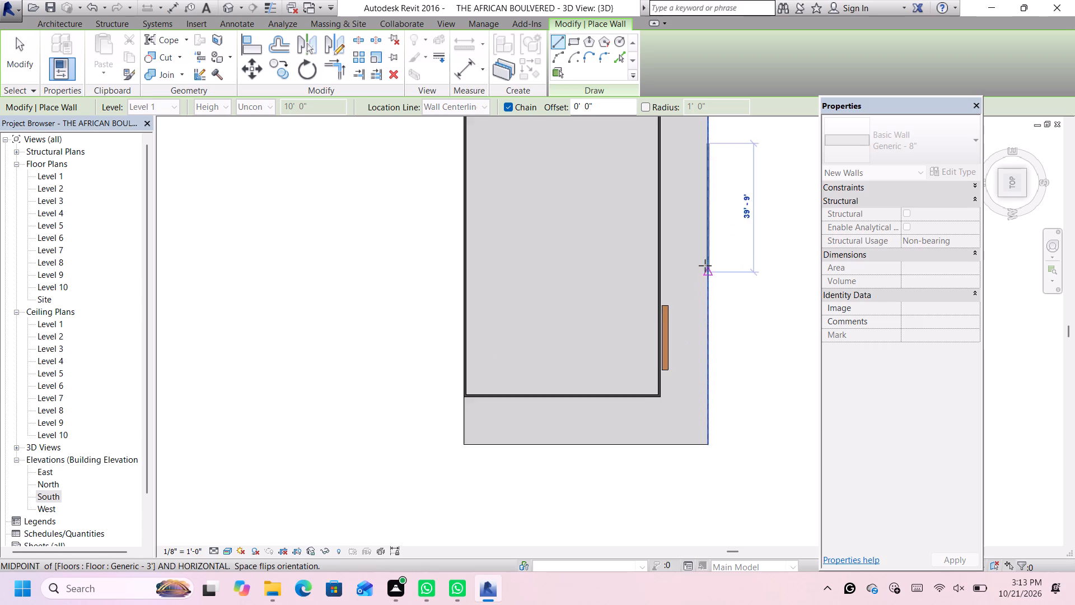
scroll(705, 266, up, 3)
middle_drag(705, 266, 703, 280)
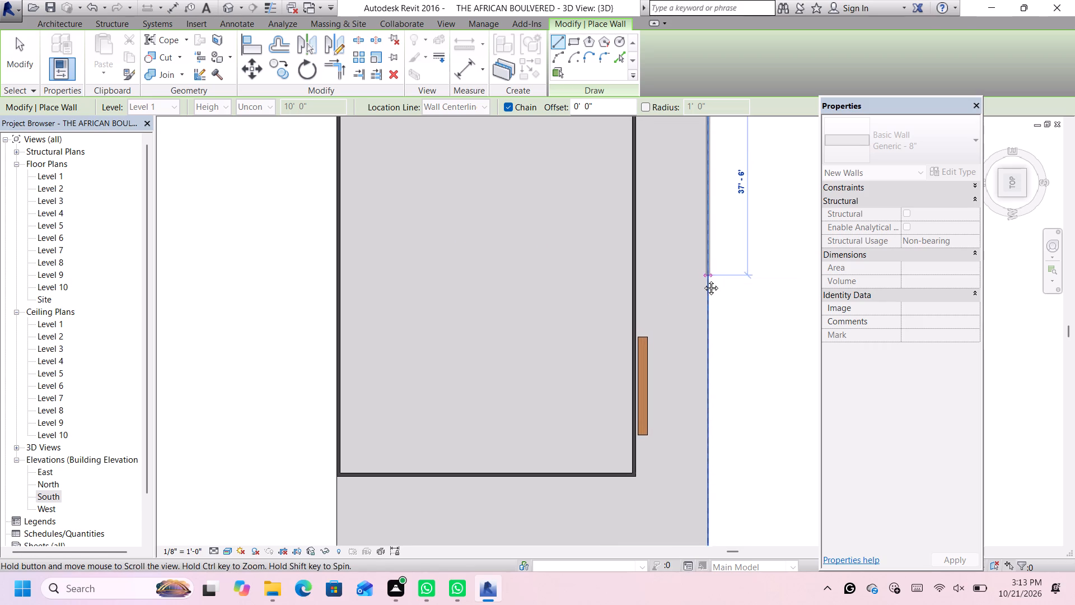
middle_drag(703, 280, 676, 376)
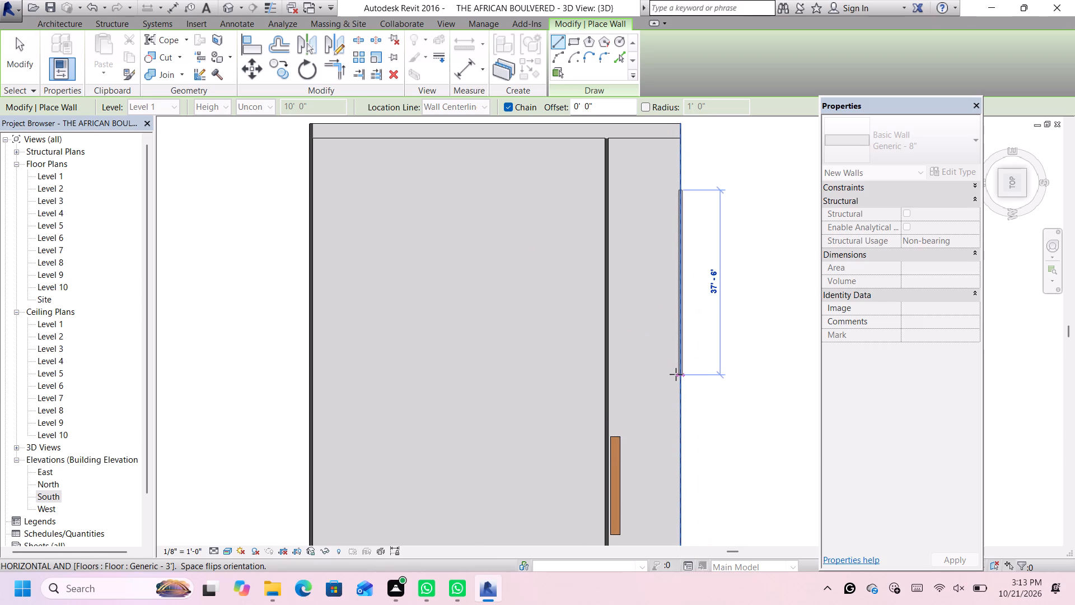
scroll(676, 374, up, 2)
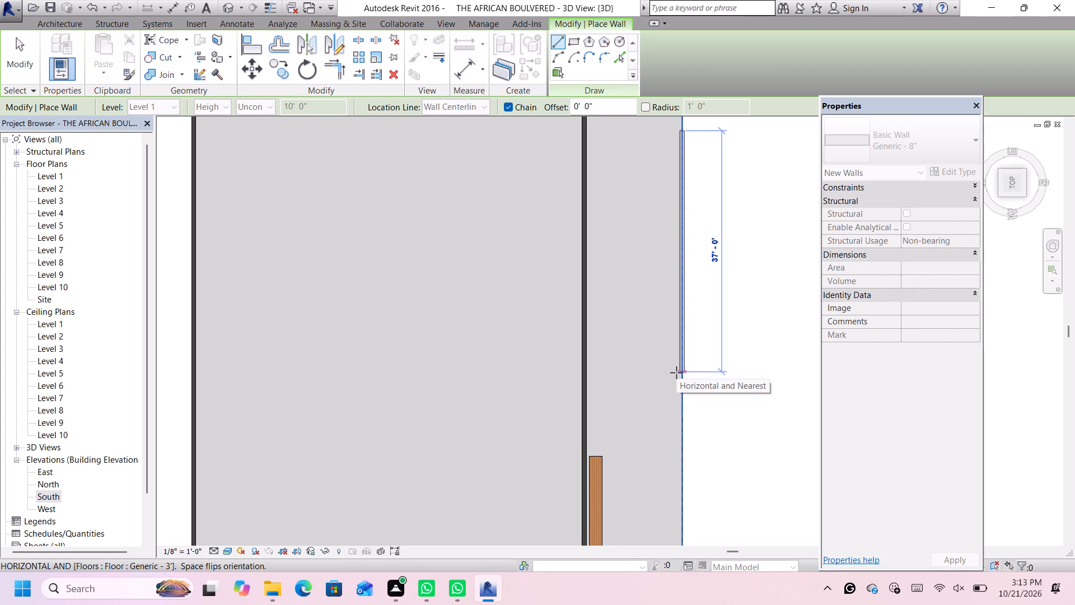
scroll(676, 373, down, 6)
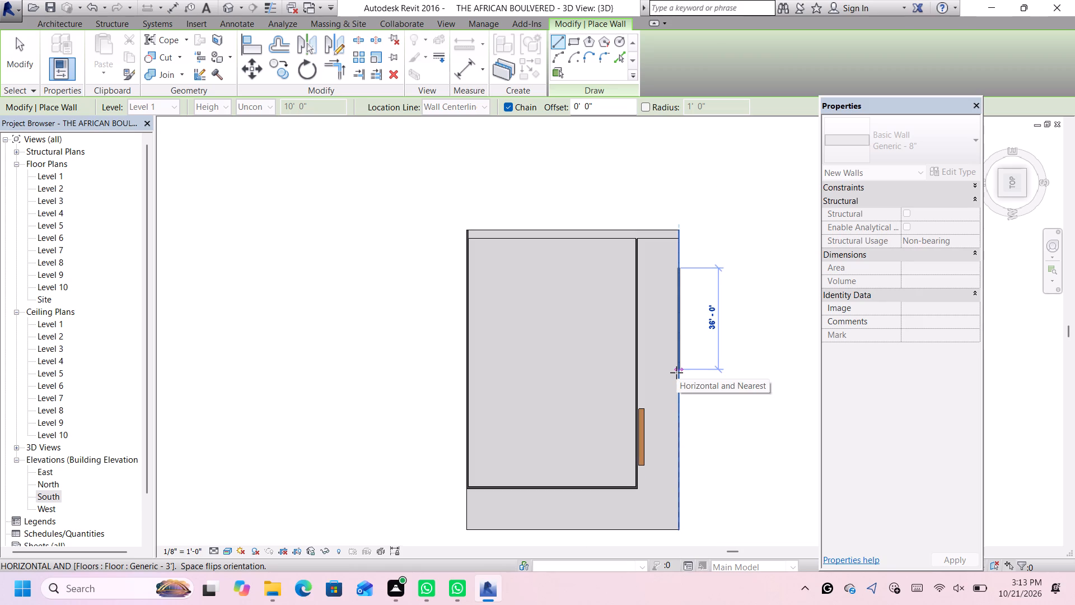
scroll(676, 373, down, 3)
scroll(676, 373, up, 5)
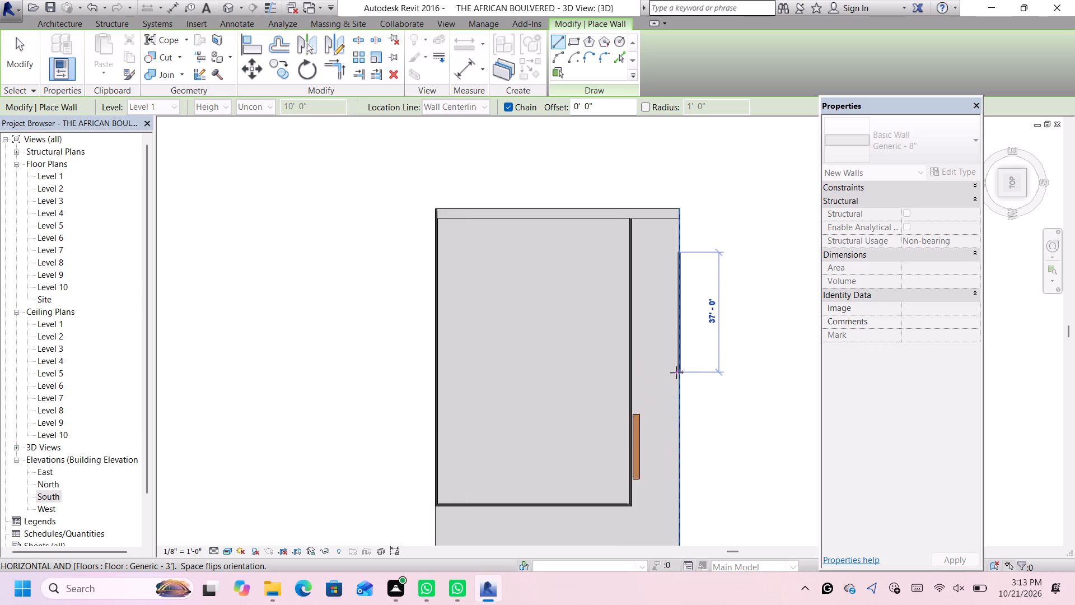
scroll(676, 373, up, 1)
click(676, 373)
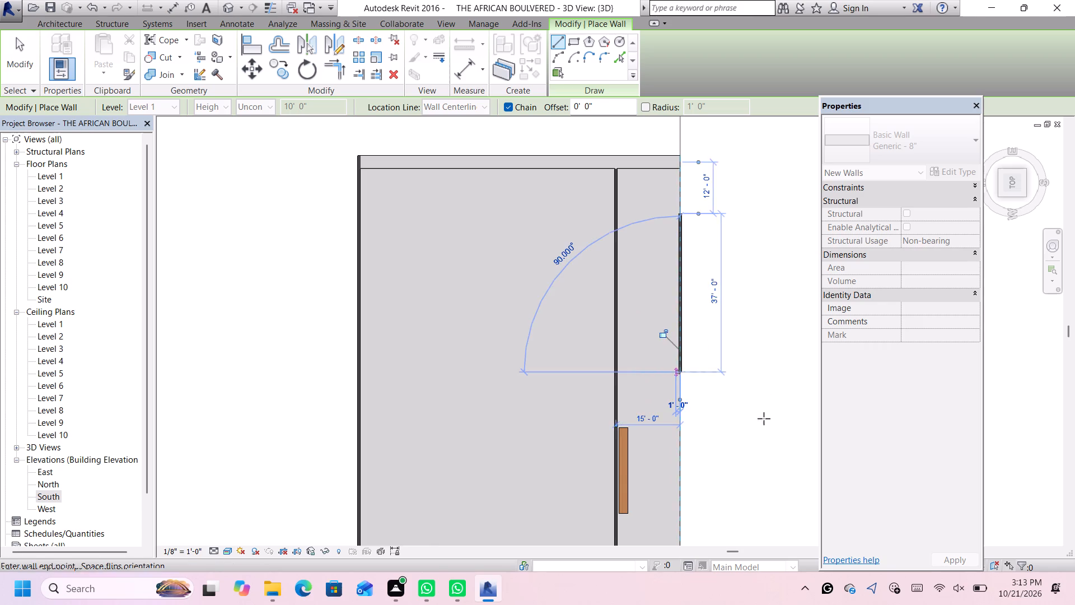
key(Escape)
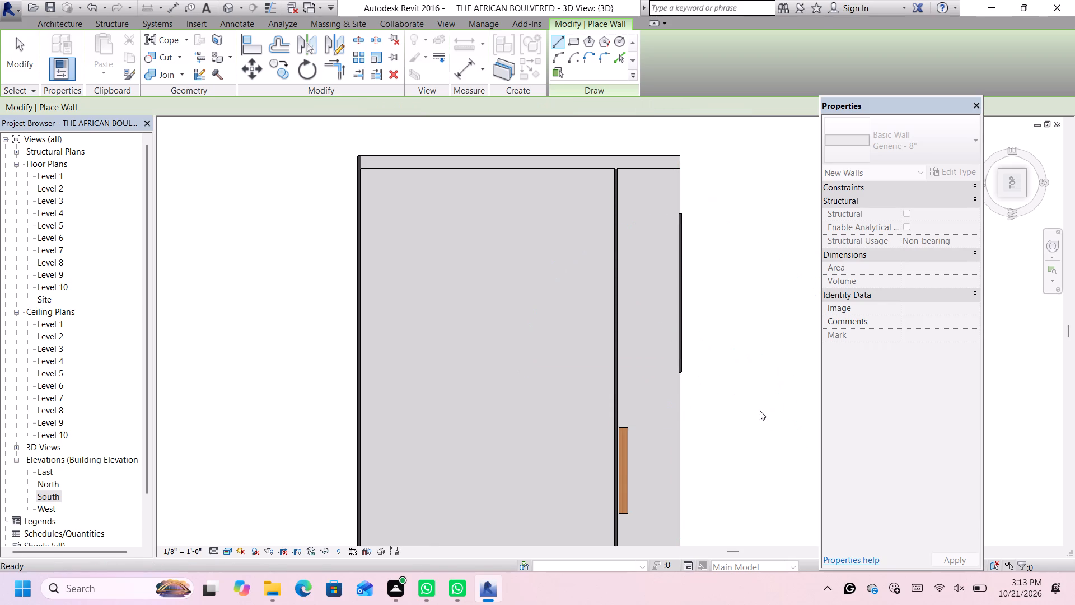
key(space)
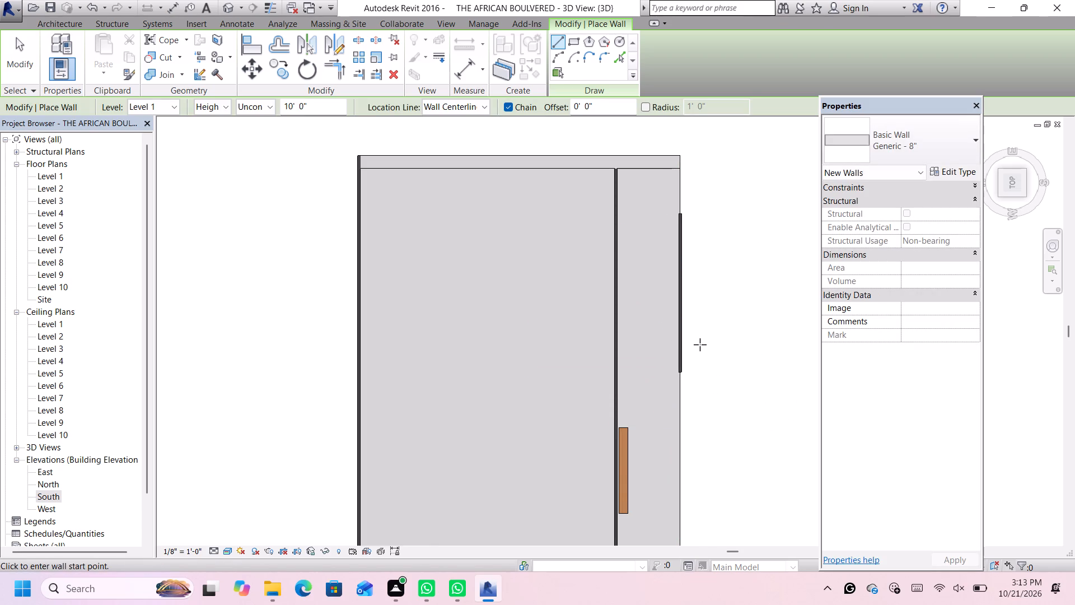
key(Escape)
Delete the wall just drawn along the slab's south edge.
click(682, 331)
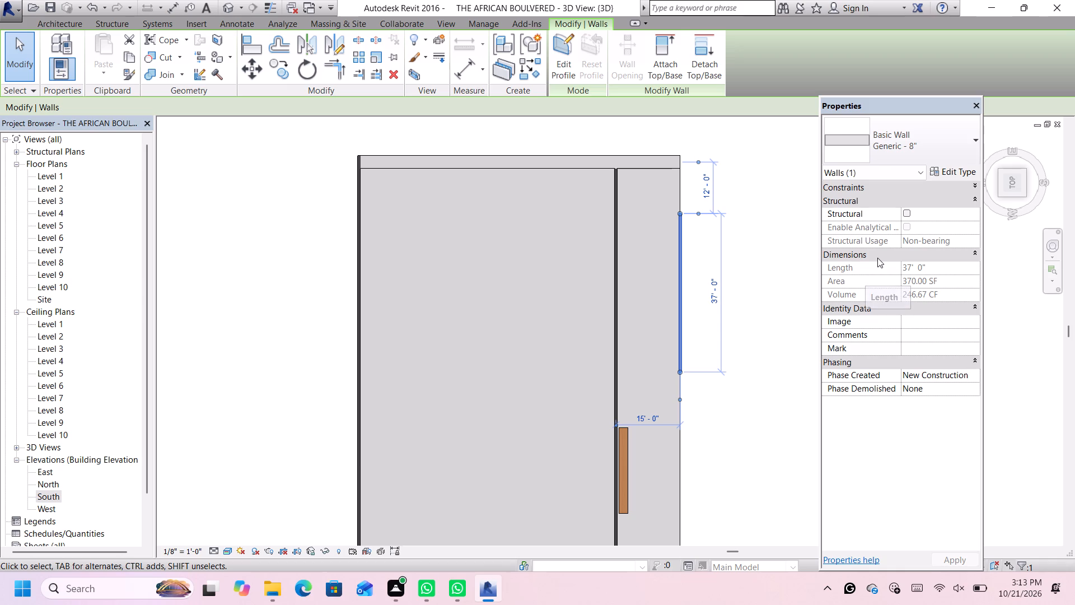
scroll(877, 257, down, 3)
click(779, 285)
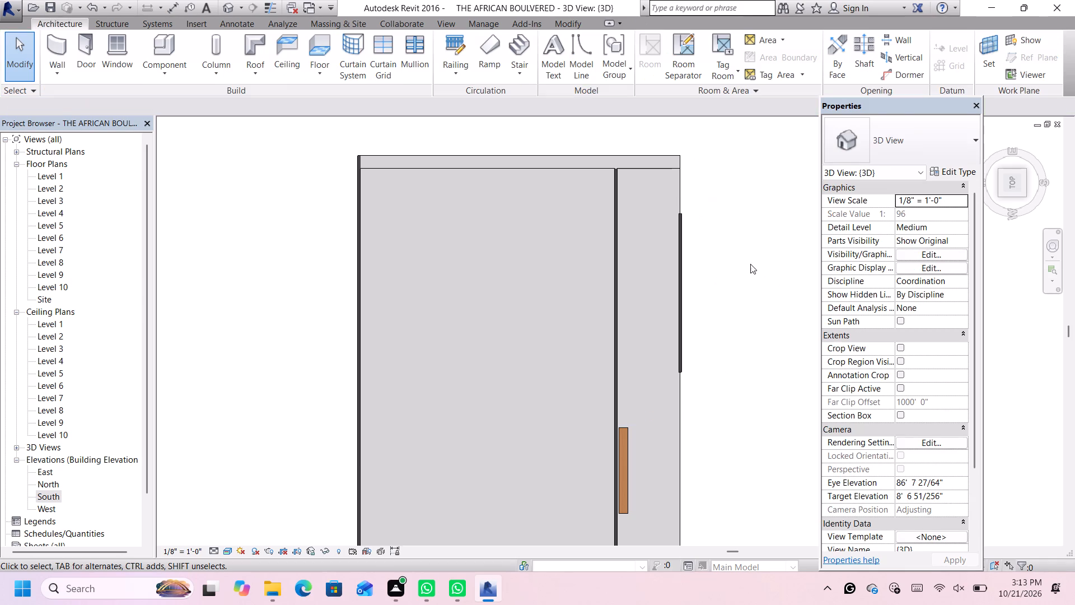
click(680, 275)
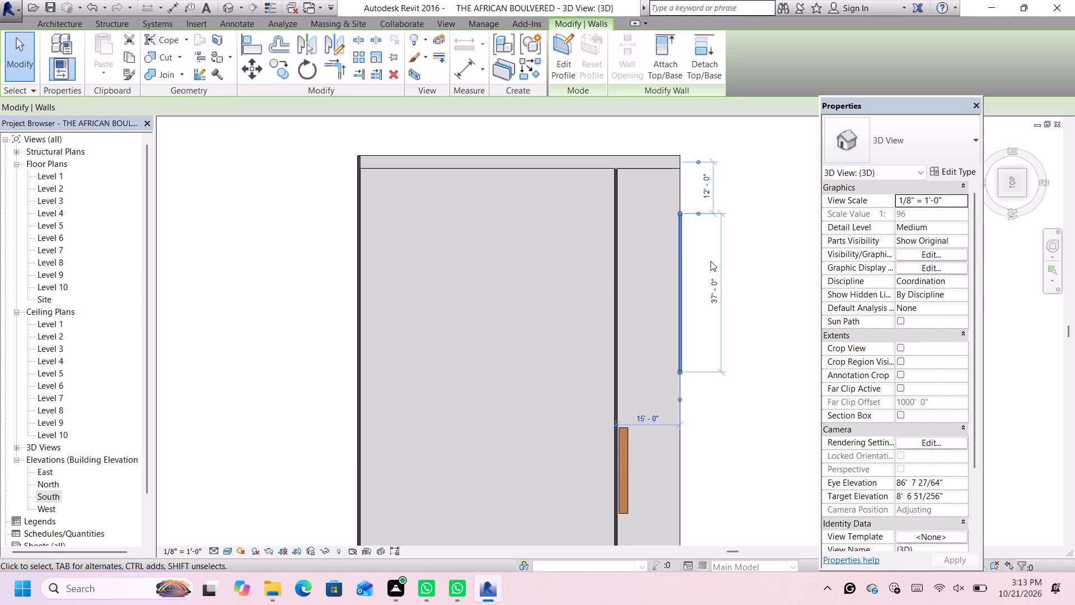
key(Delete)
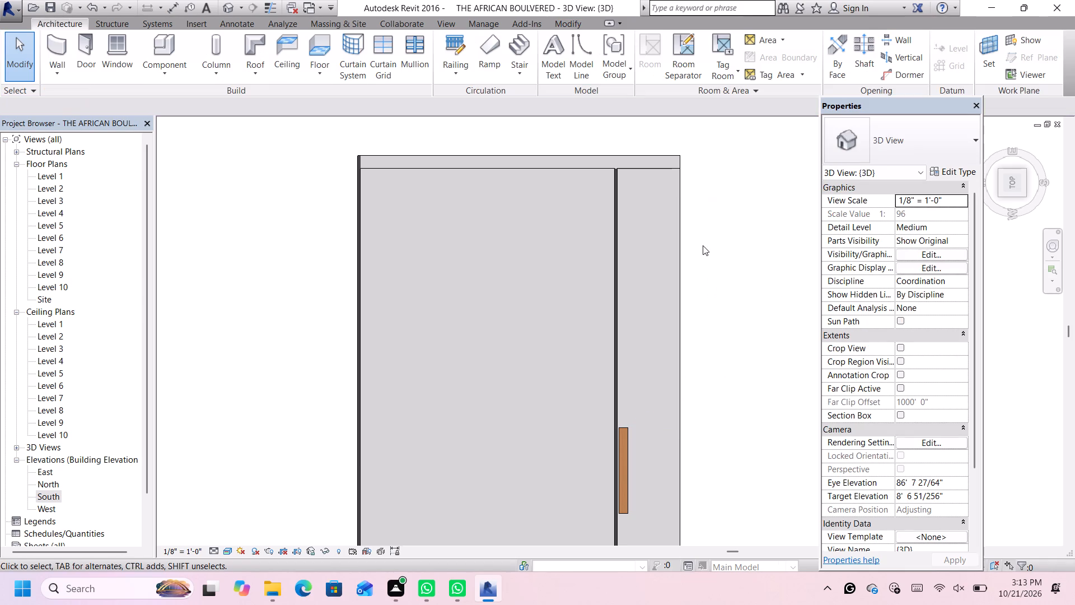
In the top view, draw a 20' high Generic - 8" wall about 37' long along the slab's south edge, about 12' from the thick east wall.
click(75, 40)
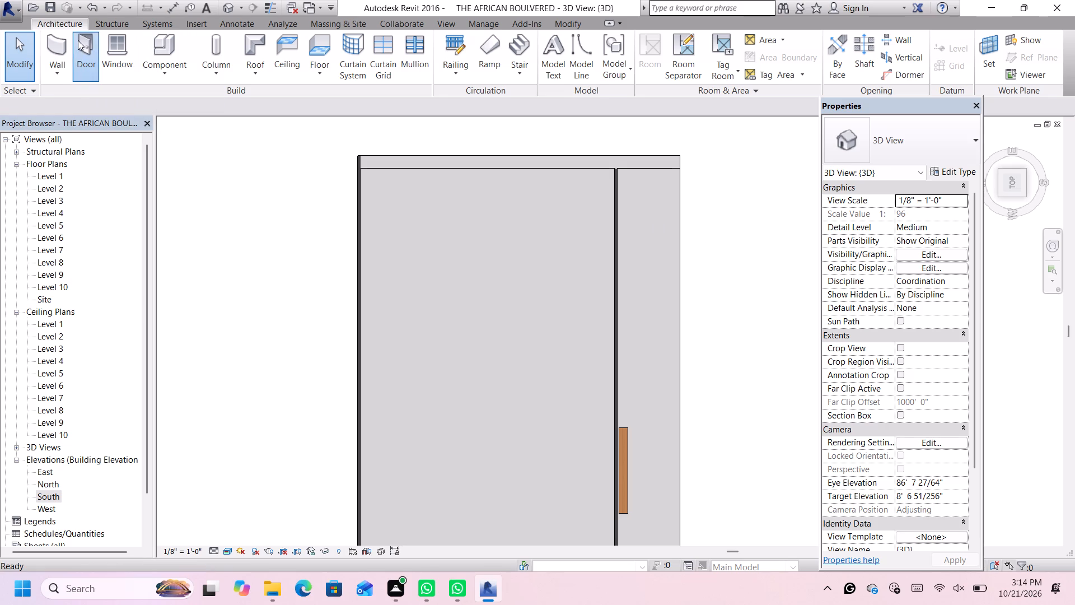
click(67, 22)
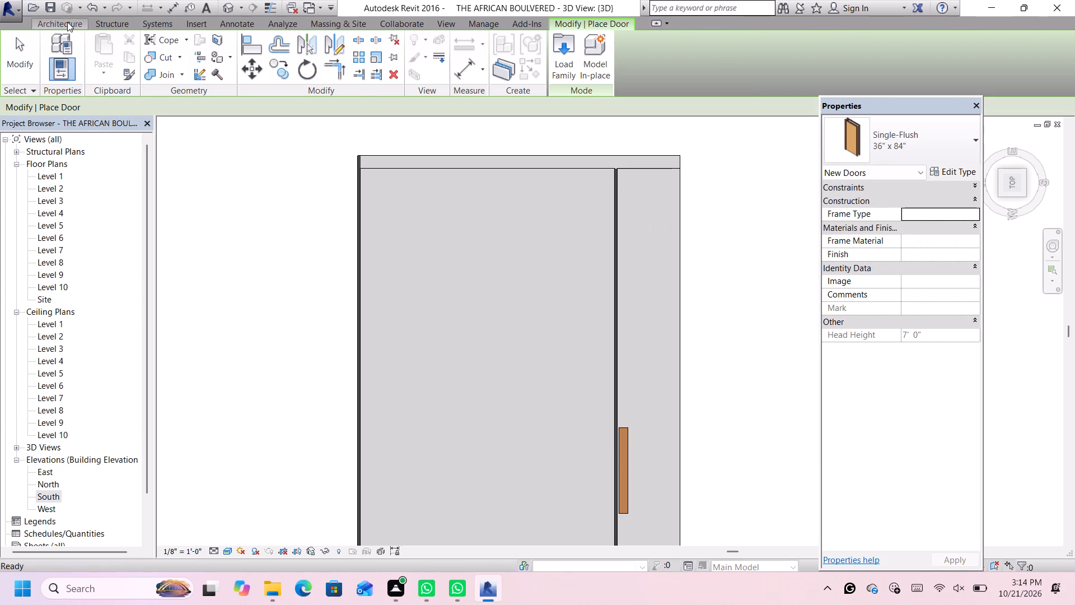
click(60, 44)
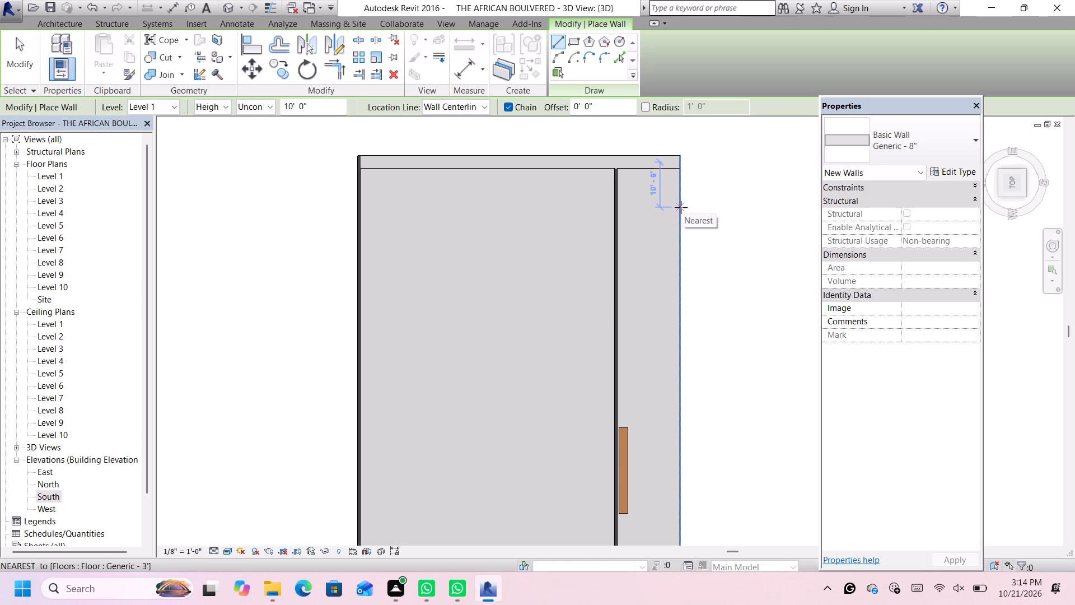
scroll(680, 209, down, 3)
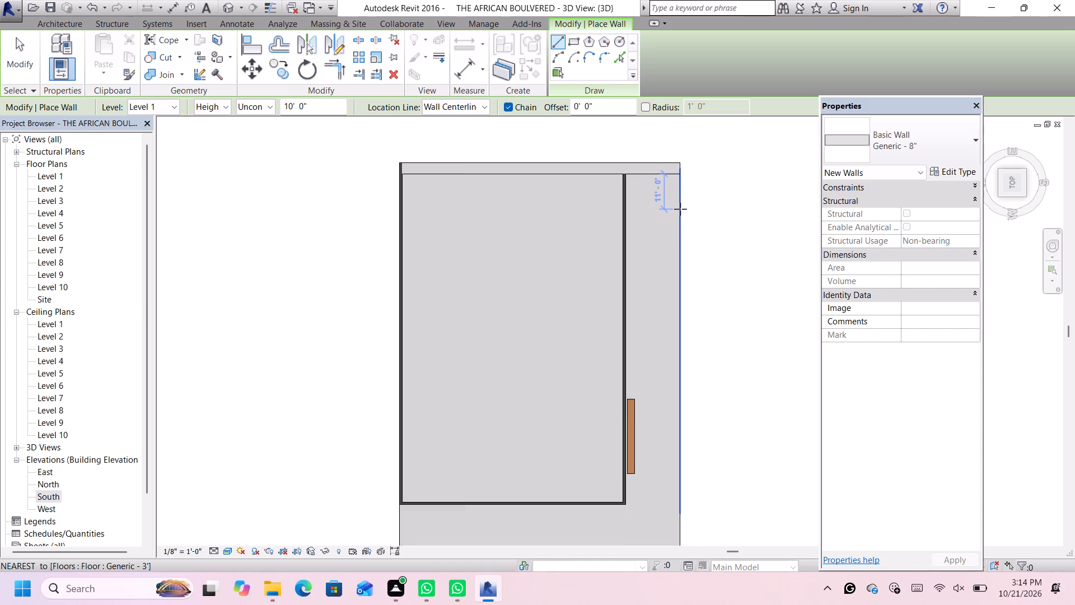
scroll(680, 209, up, 1)
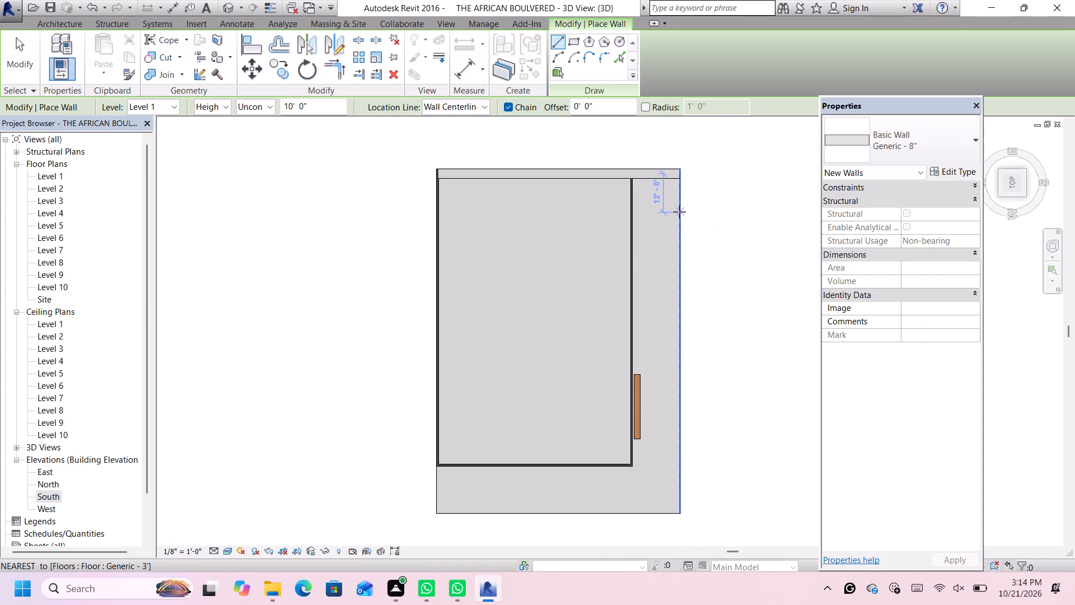
click(679, 212)
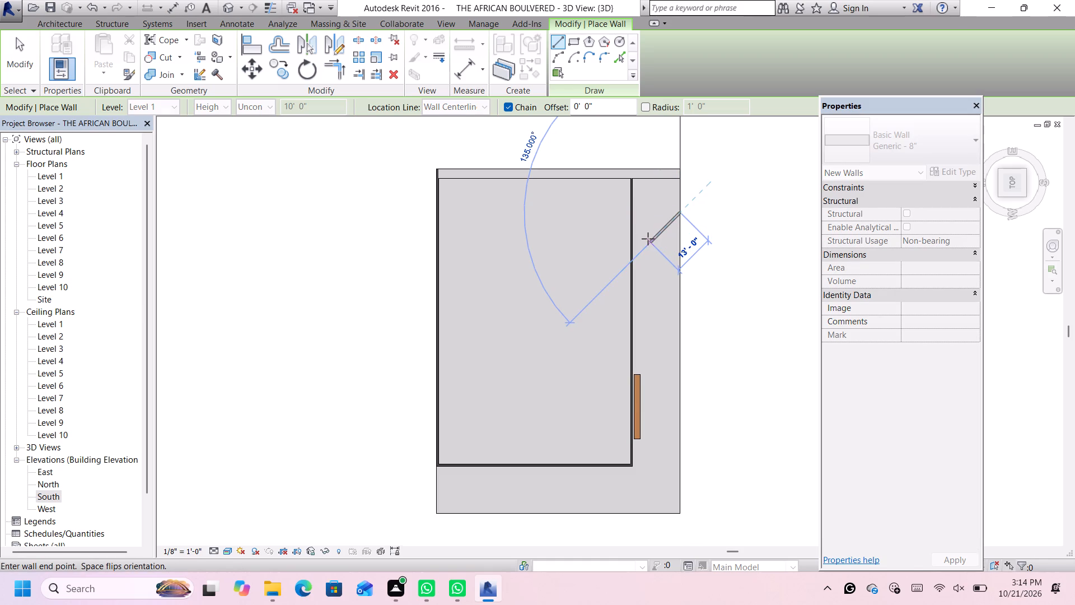
key(Escape)
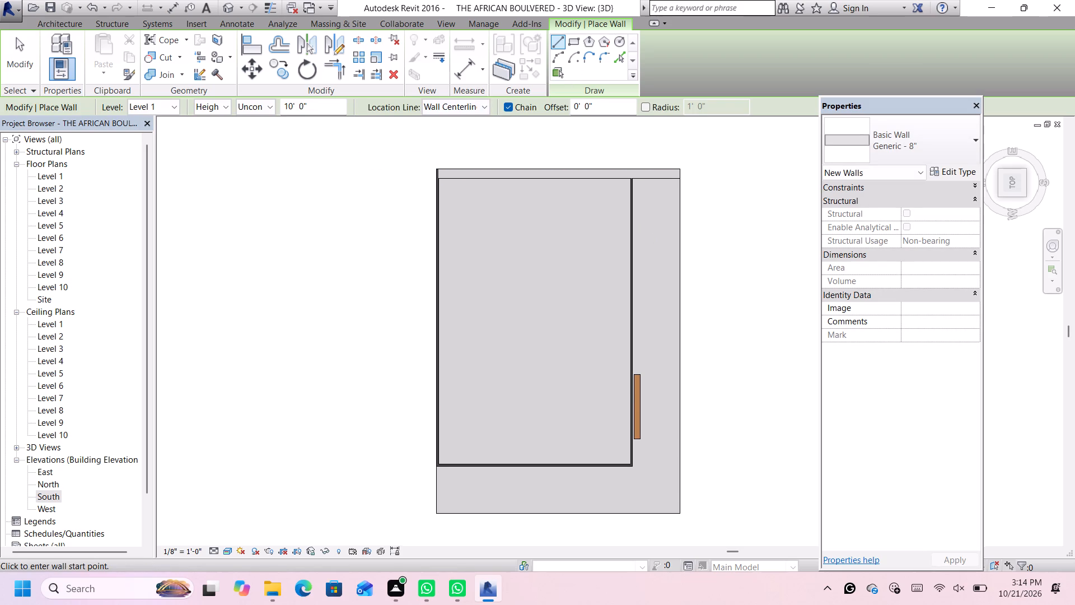
drag(331, 108, 274, 110)
key(BackSpace)
text(20')
key(Return)
click(680, 212)
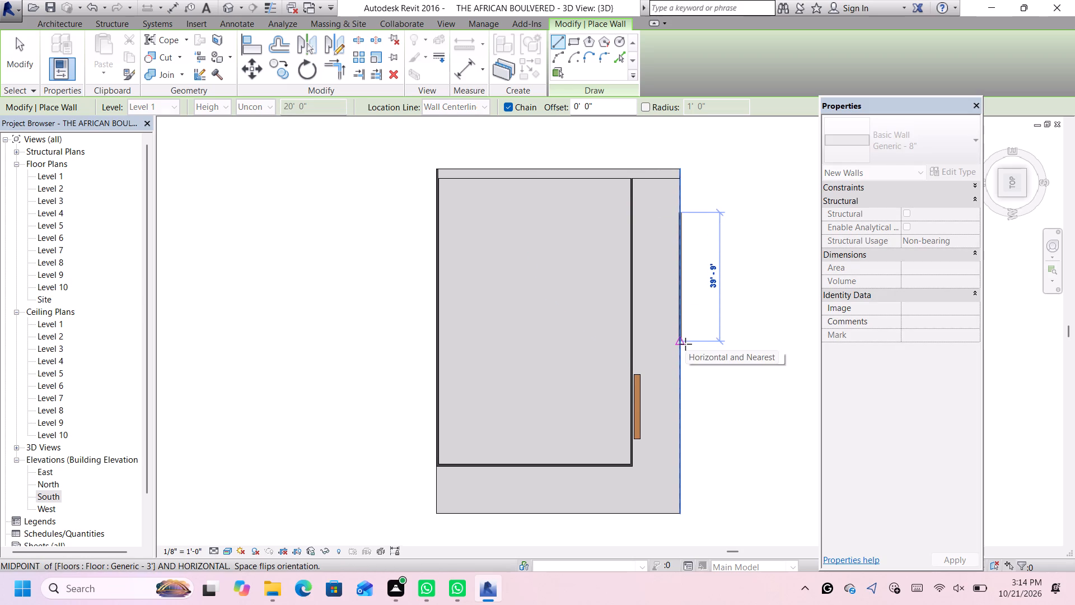
scroll(681, 344, up, 2)
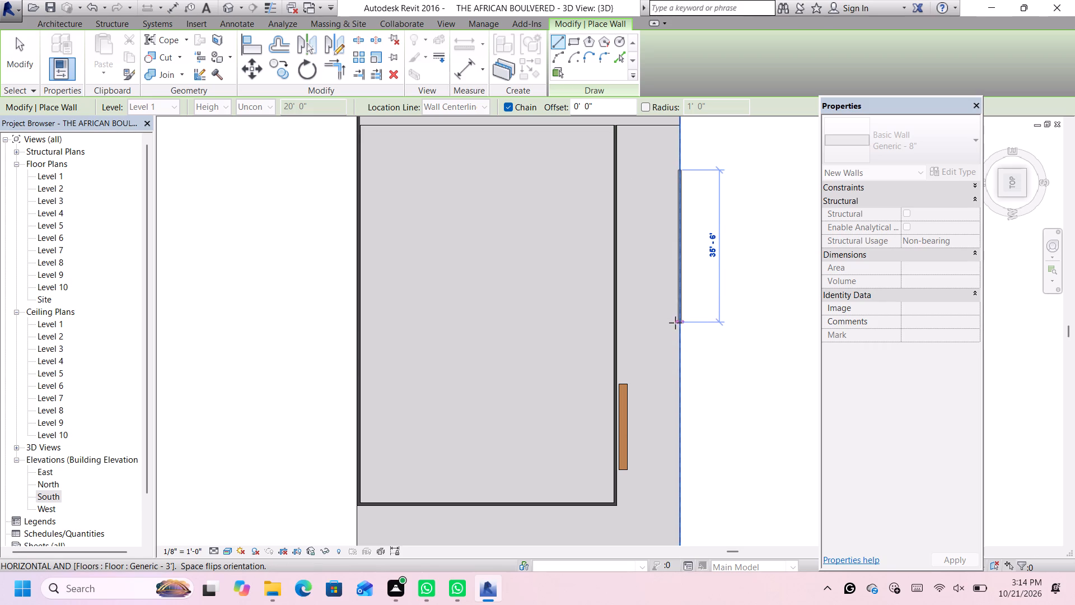
scroll(678, 322, up, 3)
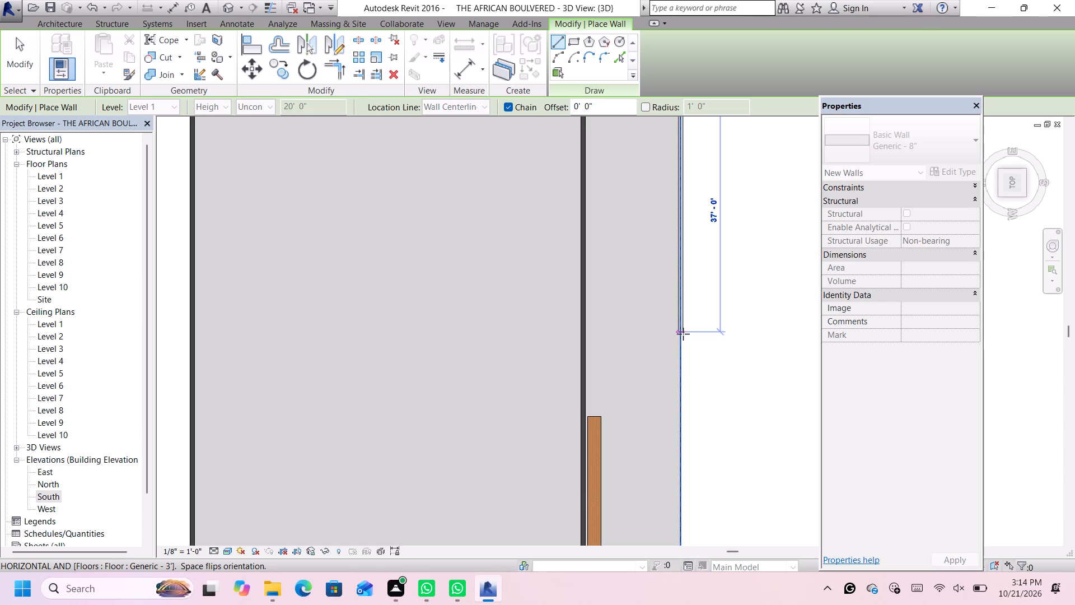
scroll(685, 334, up, 4)
scroll(685, 333, down, 2)
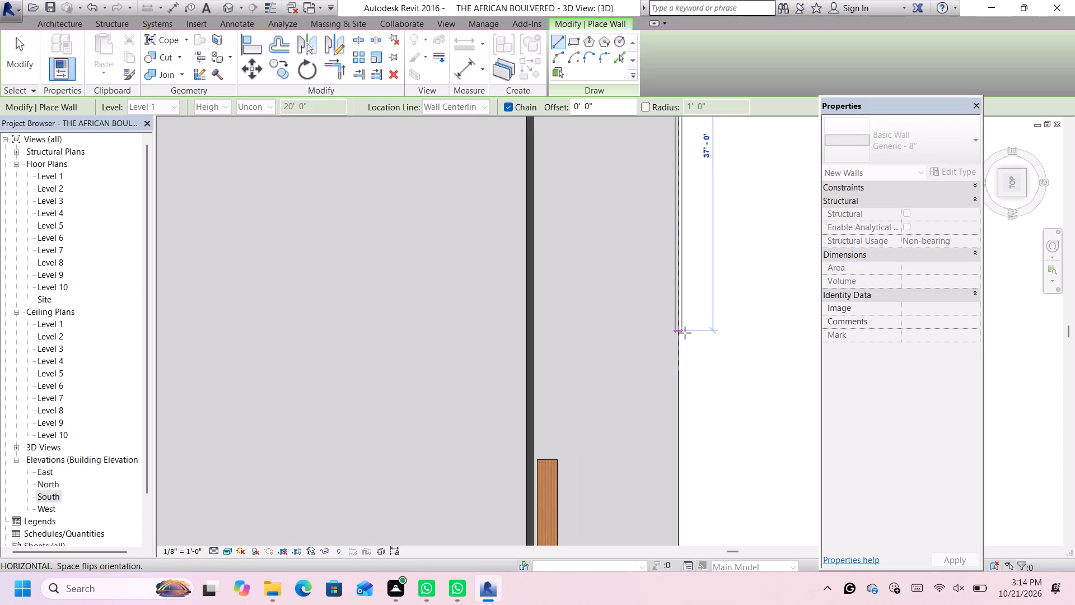
click(685, 333)
scroll(685, 332, down, 7)
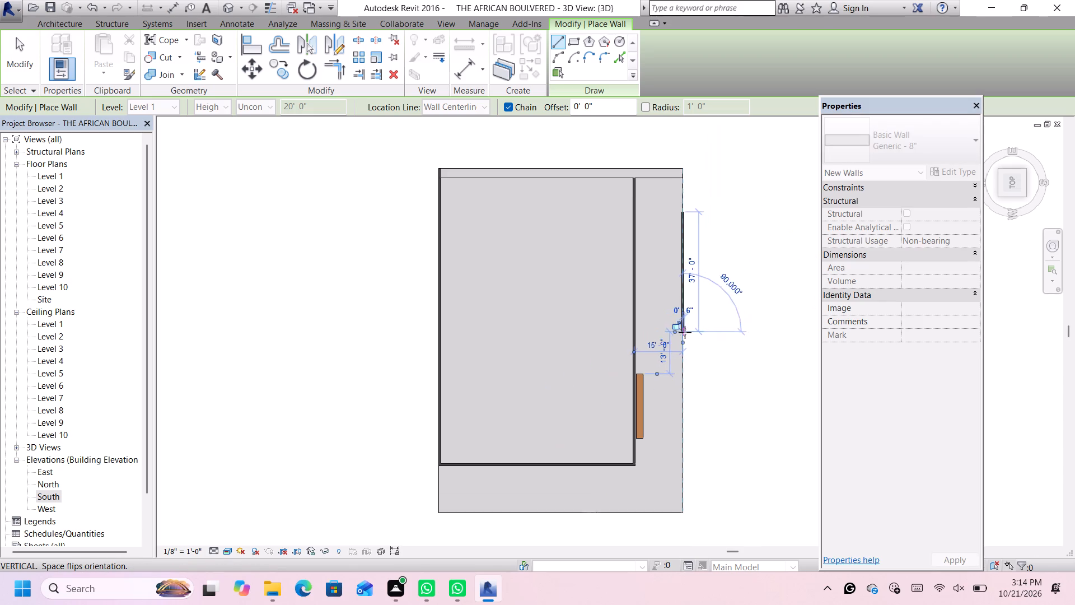
scroll(685, 332, down, 4)
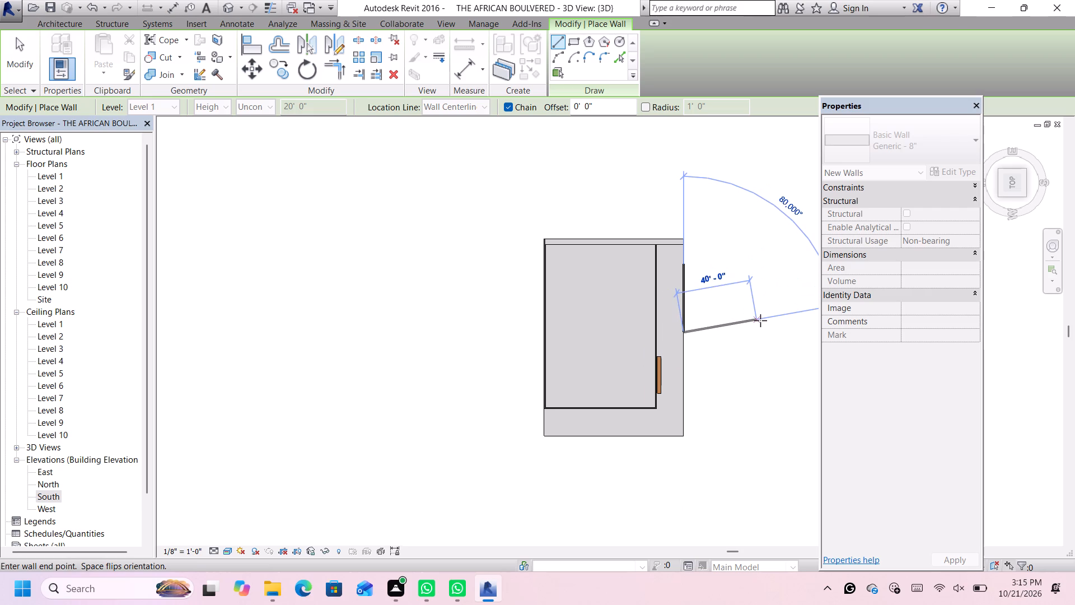
key(Escape)
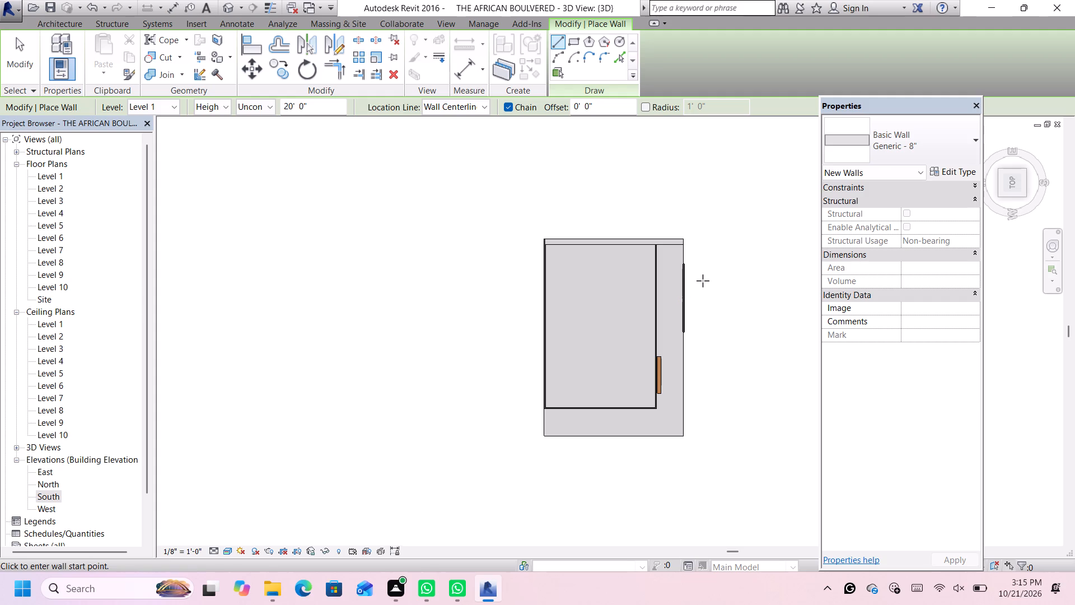
key(Escape)
Change the new wall on the slab's south edge to the Generic - 3' wall type.
click(686, 286)
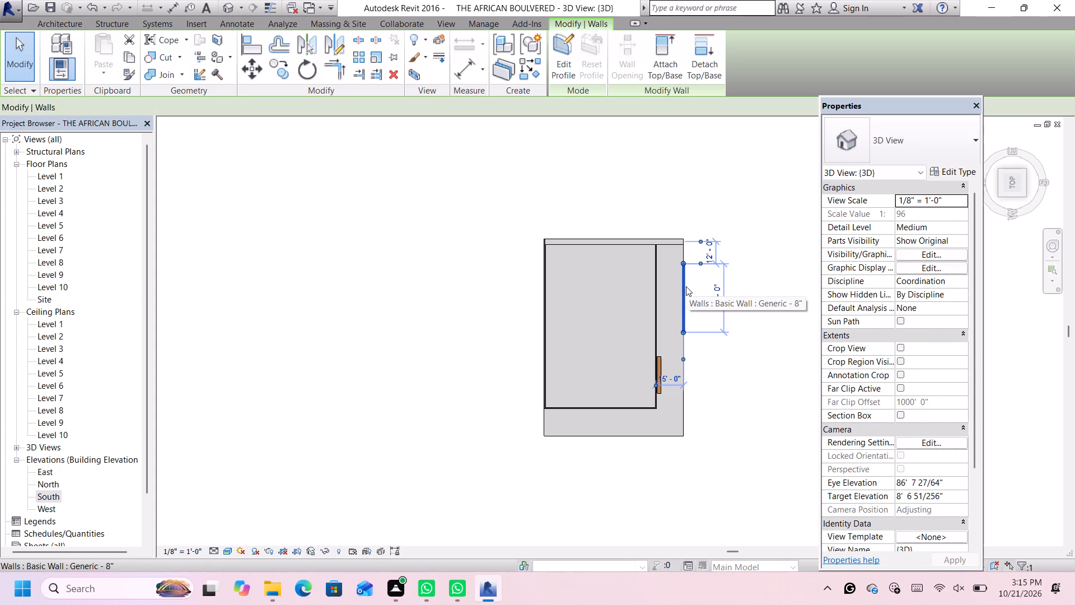
scroll(686, 286, up, 2)
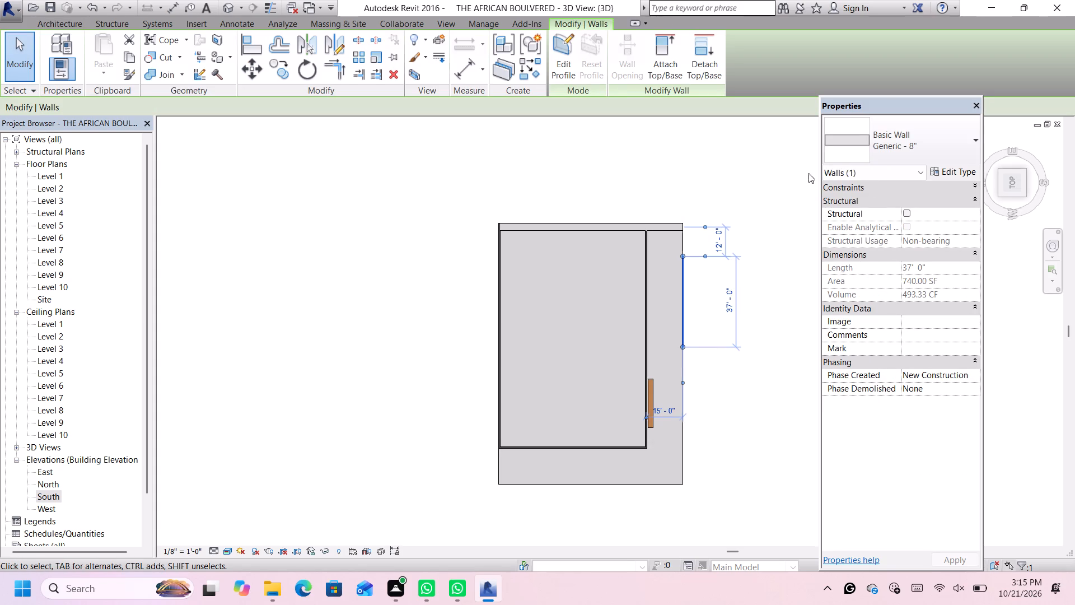
click(945, 155)
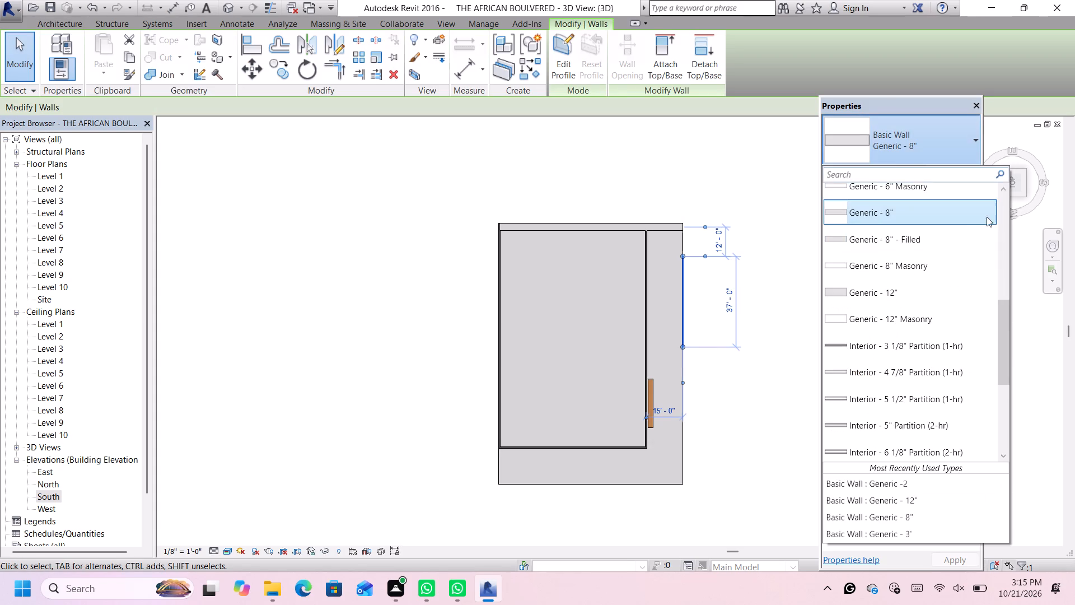
scroll(922, 277, up, 2)
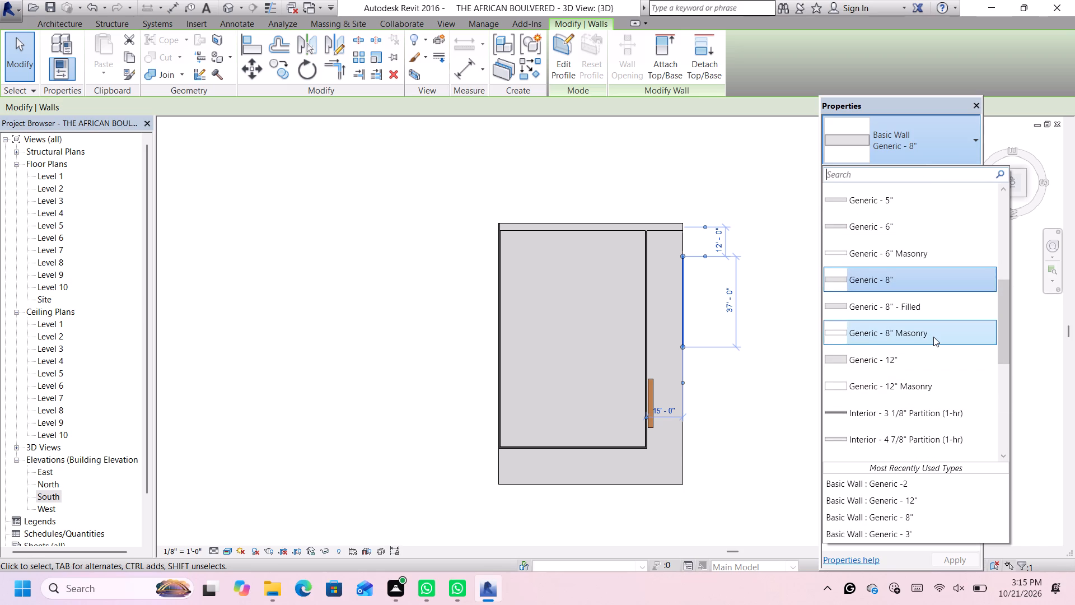
scroll(933, 337, up, 1)
scroll(933, 337, down, 3)
scroll(933, 339, up, 9)
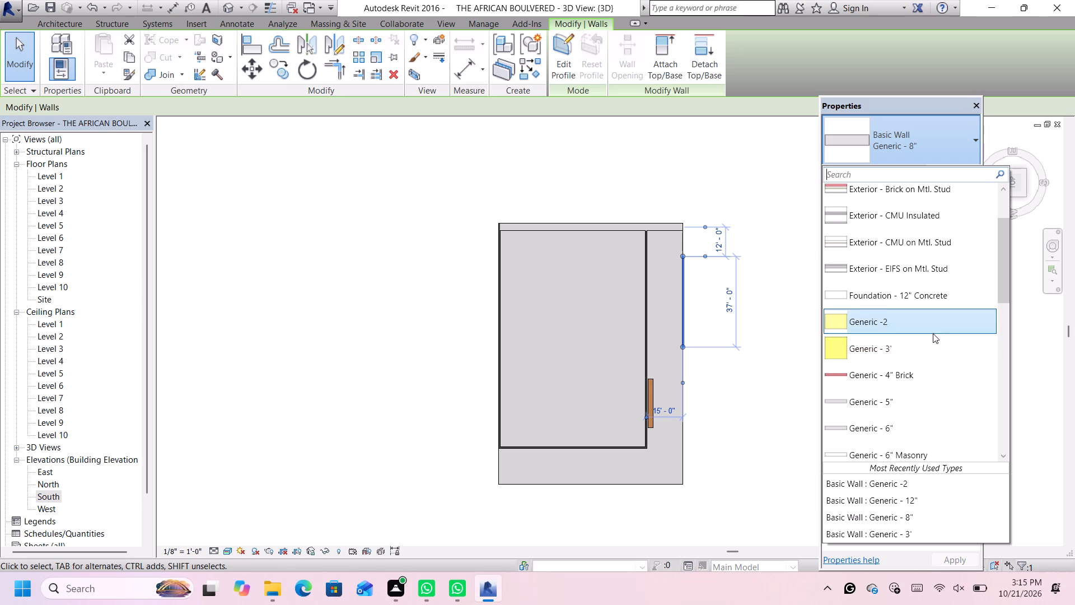
click(930, 350)
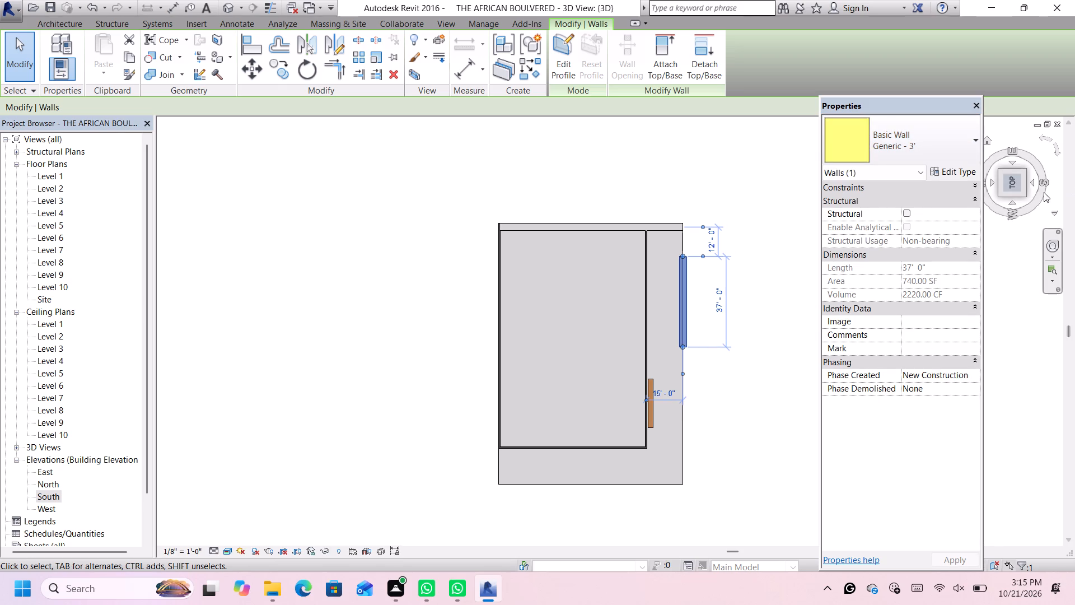
In an angled 3D view, duplicate the south-edge wall's type under the name Generic - 3' gray.
click(1025, 194)
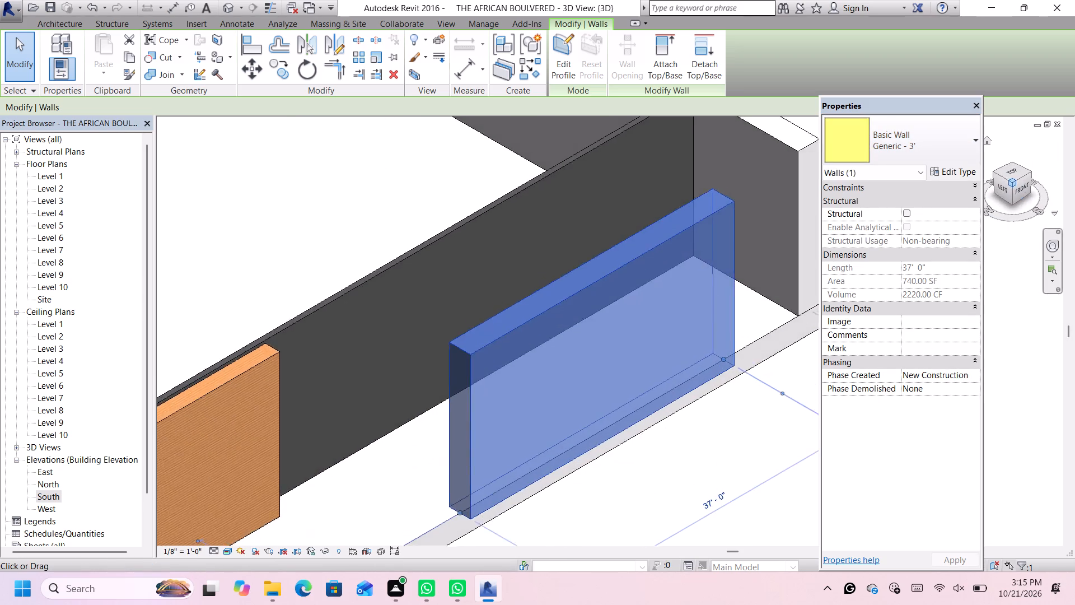
scroll(685, 412, down, 5)
click(735, 492)
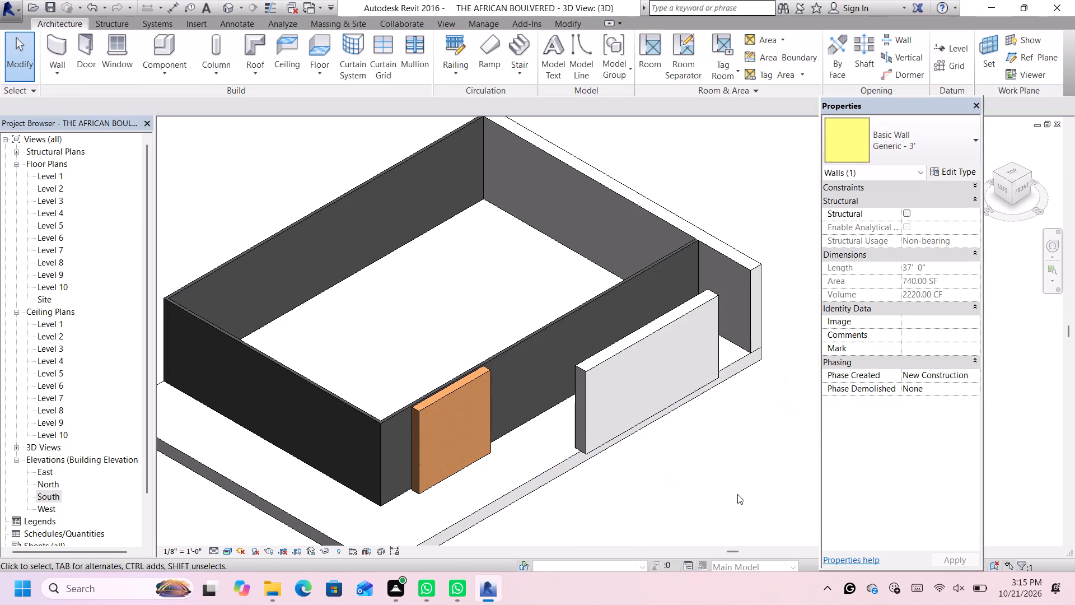
click(692, 311)
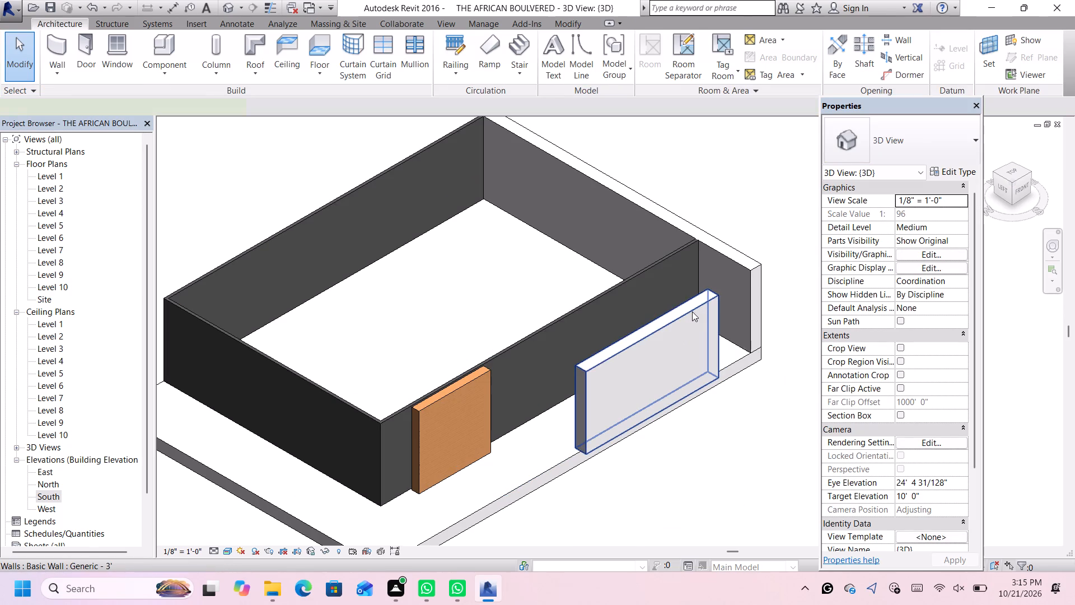
click(970, 173)
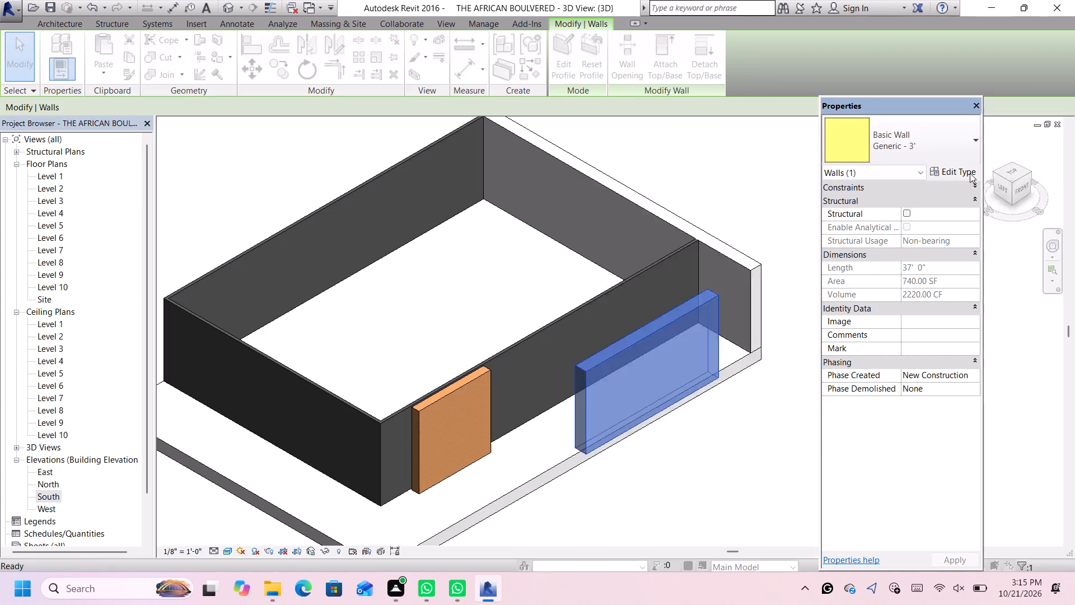
click(1007, 206)
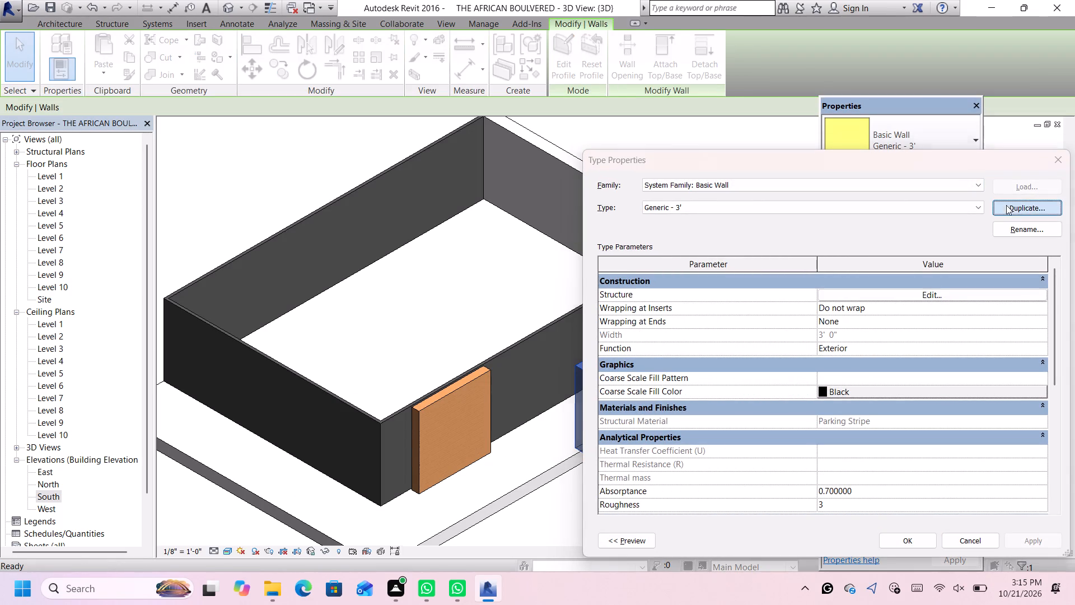
click(856, 346)
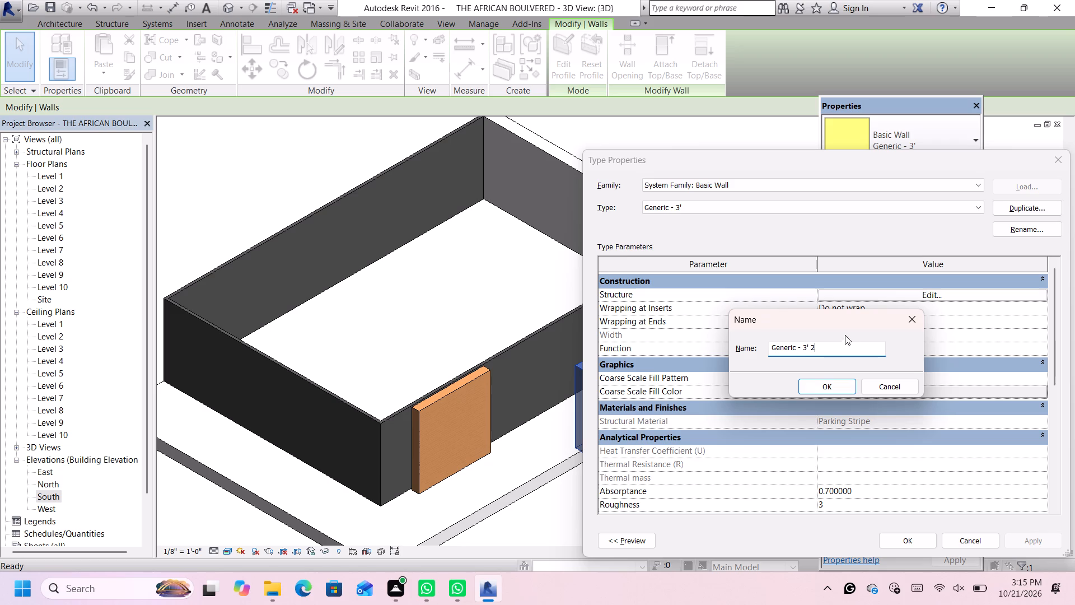
key(BackSpace)
key(g)
text(ray)
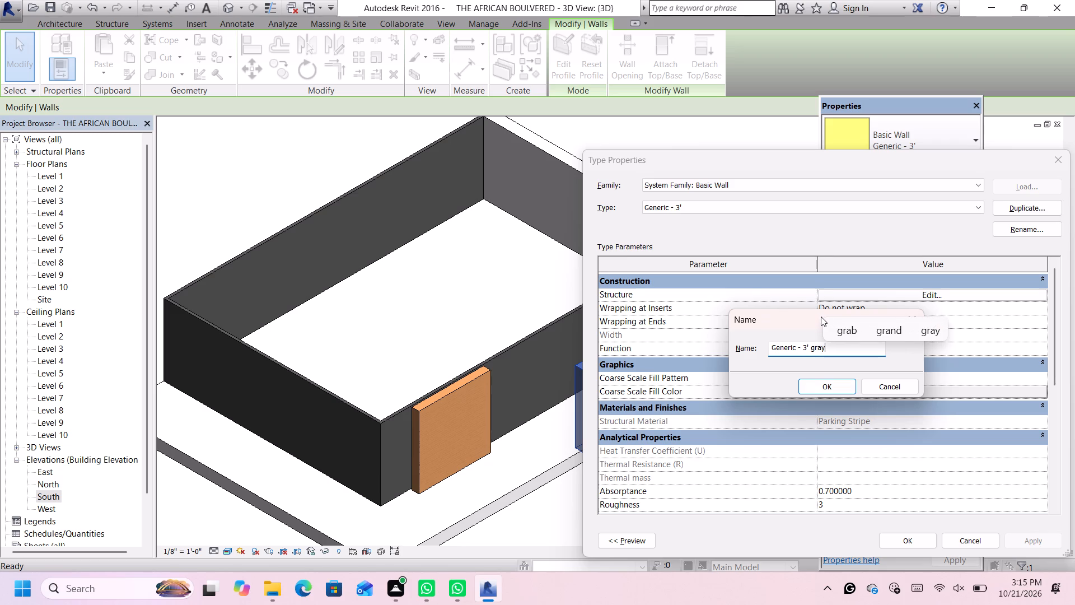
click(836, 382)
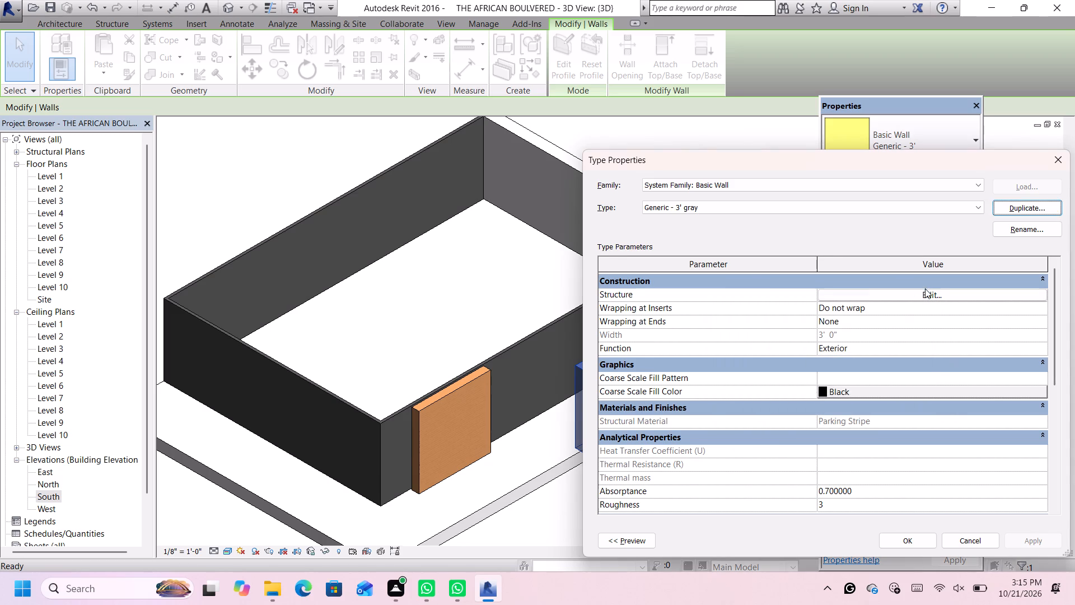
Open the structural layer's material for the Generic - 3' gray wall type and look through the project materials.
click(925, 296)
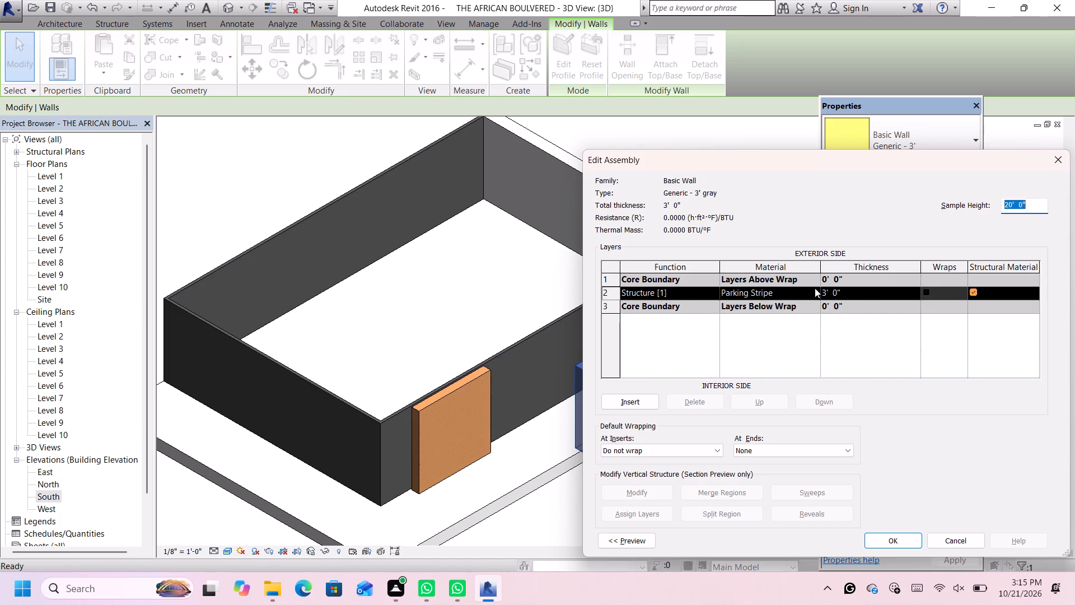
click(815, 288)
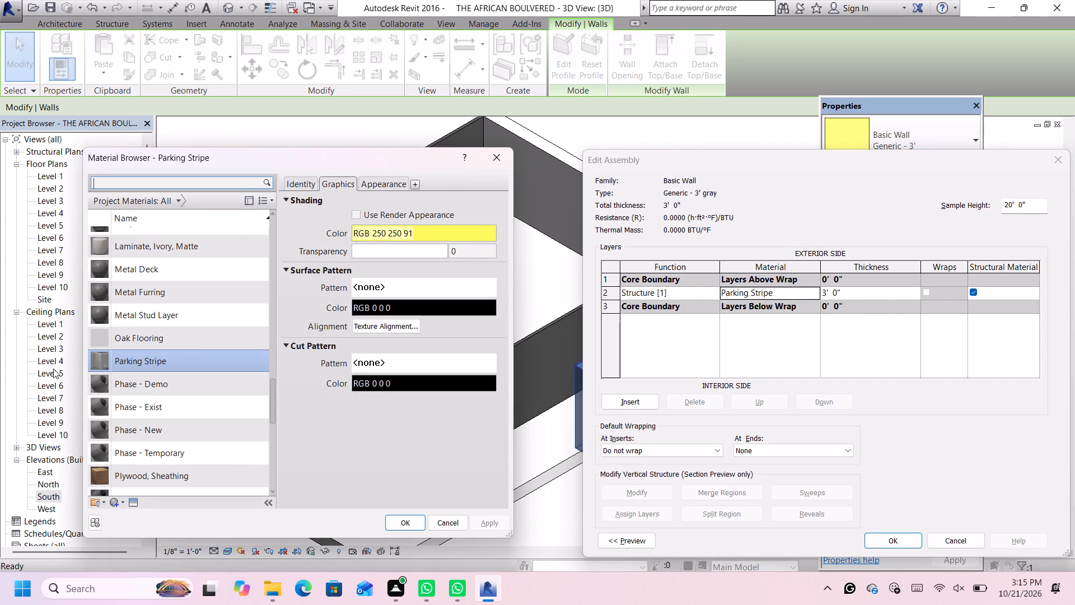
scroll(137, 393, down, 3)
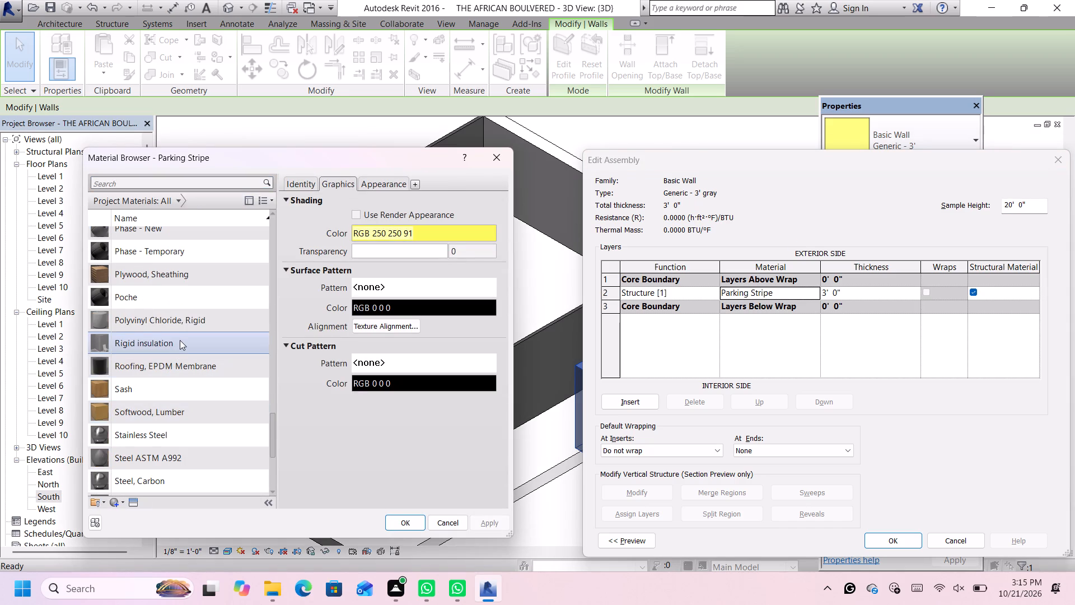
click(180, 340)
scroll(201, 397, down, 4)
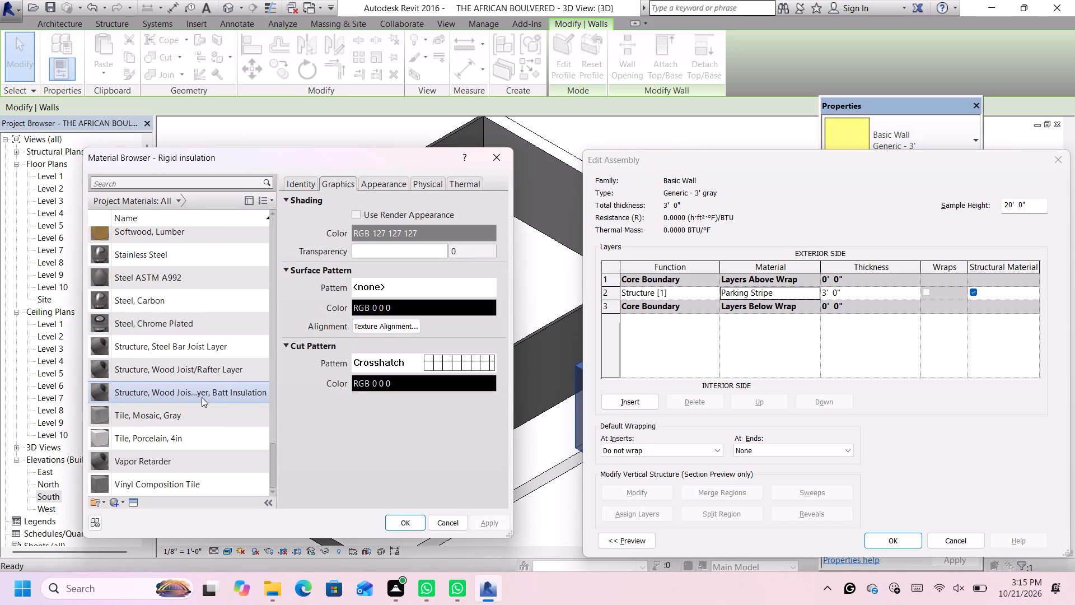
scroll(202, 397, down, 7)
scroll(201, 400, up, 5)
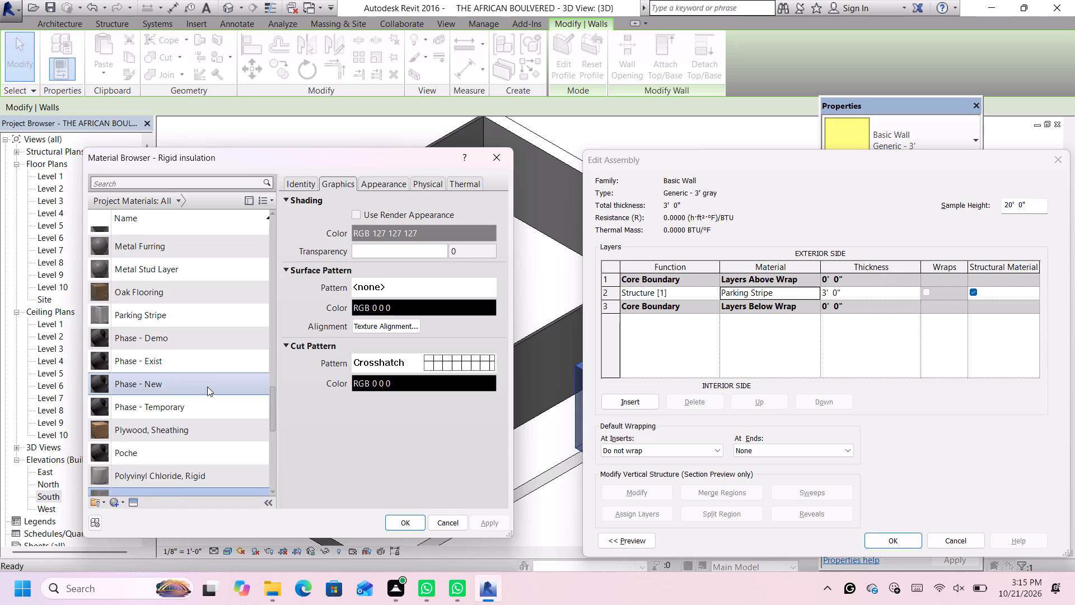
scroll(208, 386, up, 4)
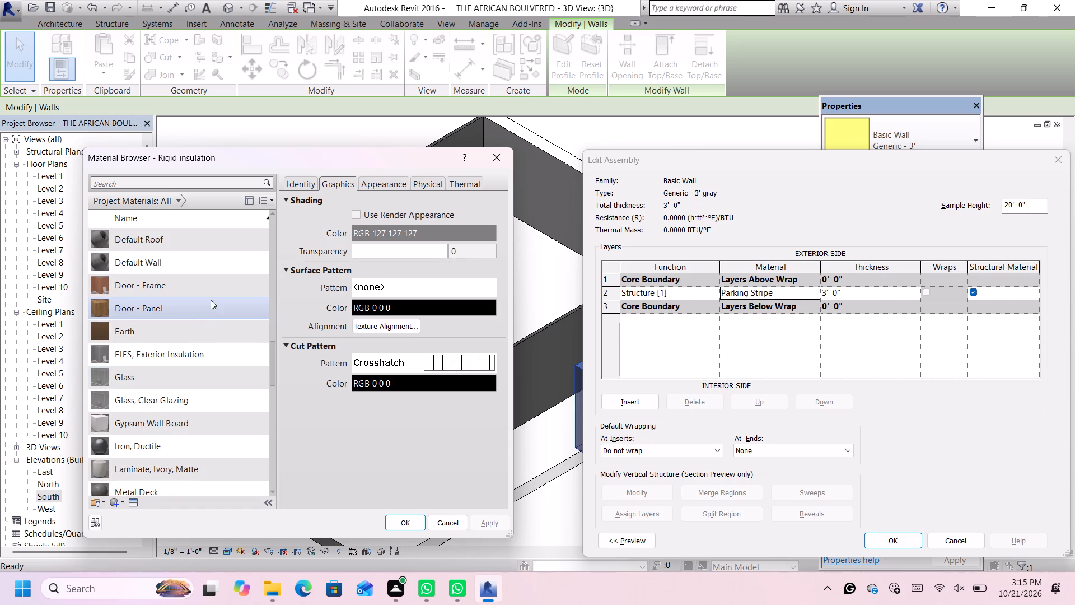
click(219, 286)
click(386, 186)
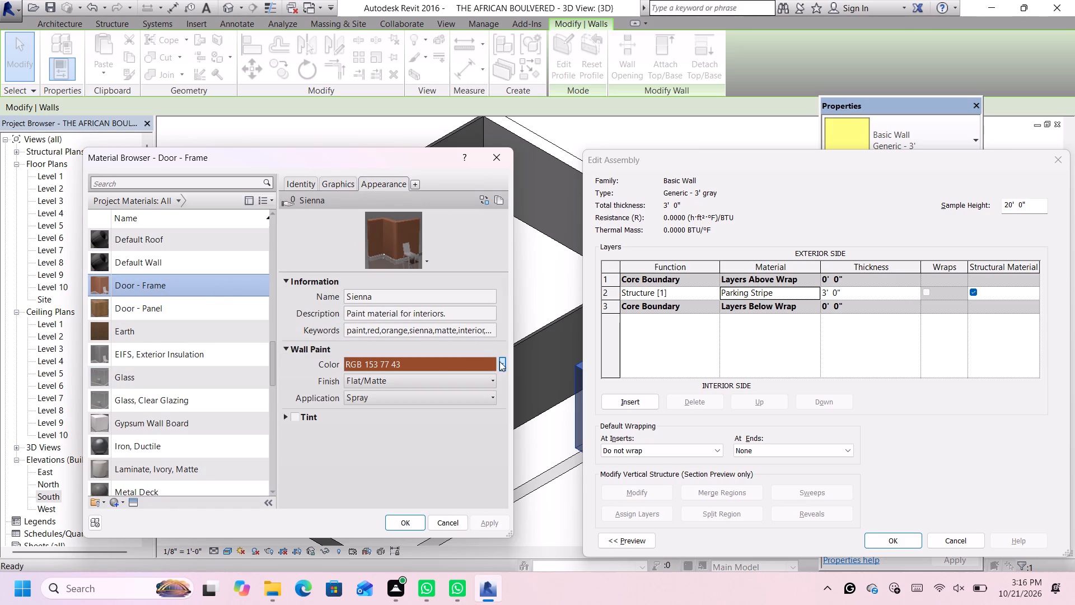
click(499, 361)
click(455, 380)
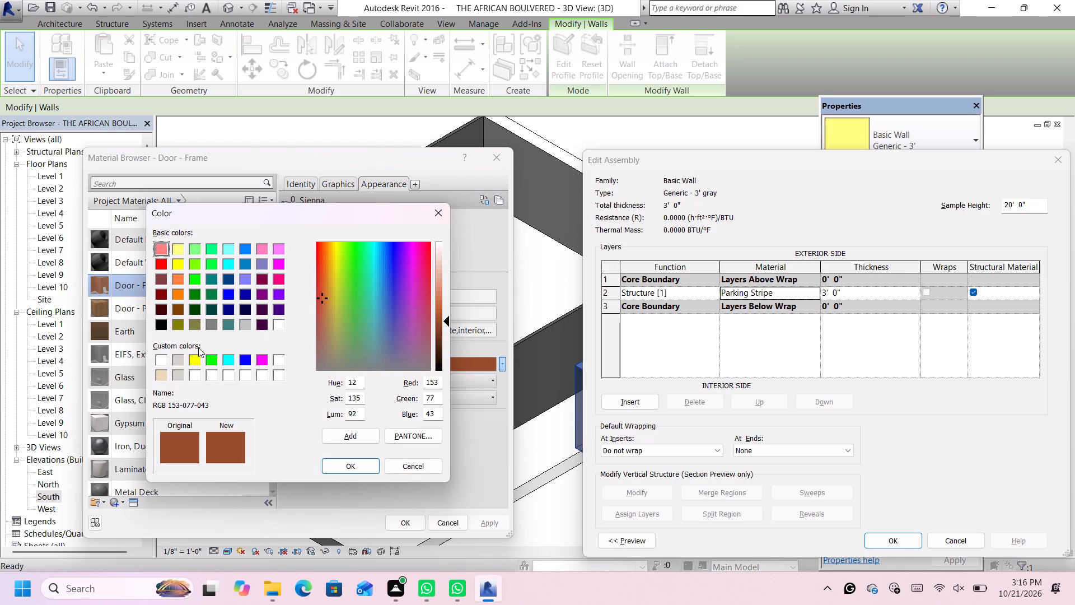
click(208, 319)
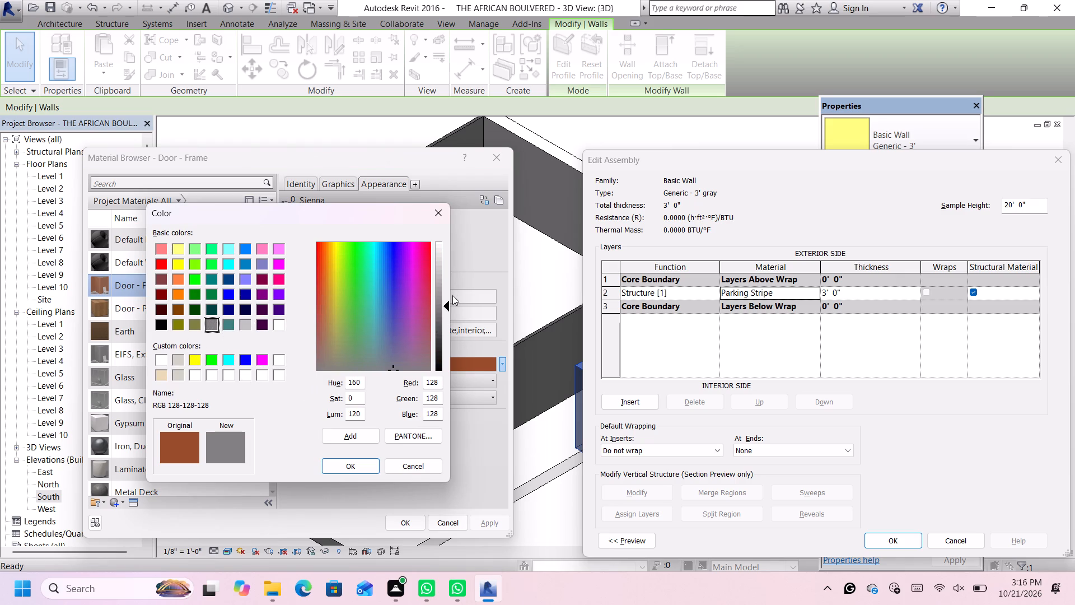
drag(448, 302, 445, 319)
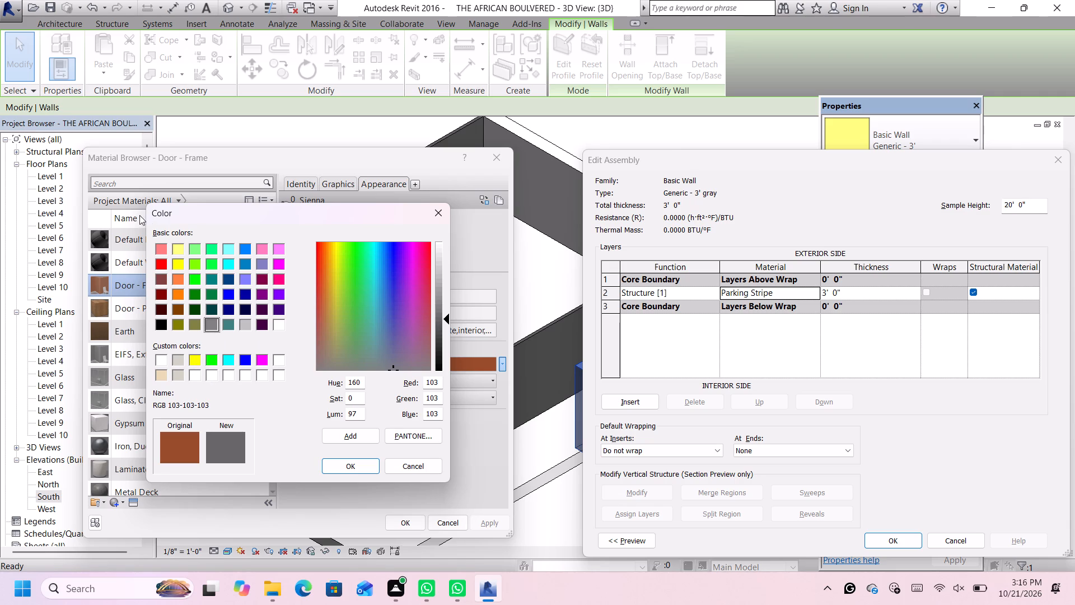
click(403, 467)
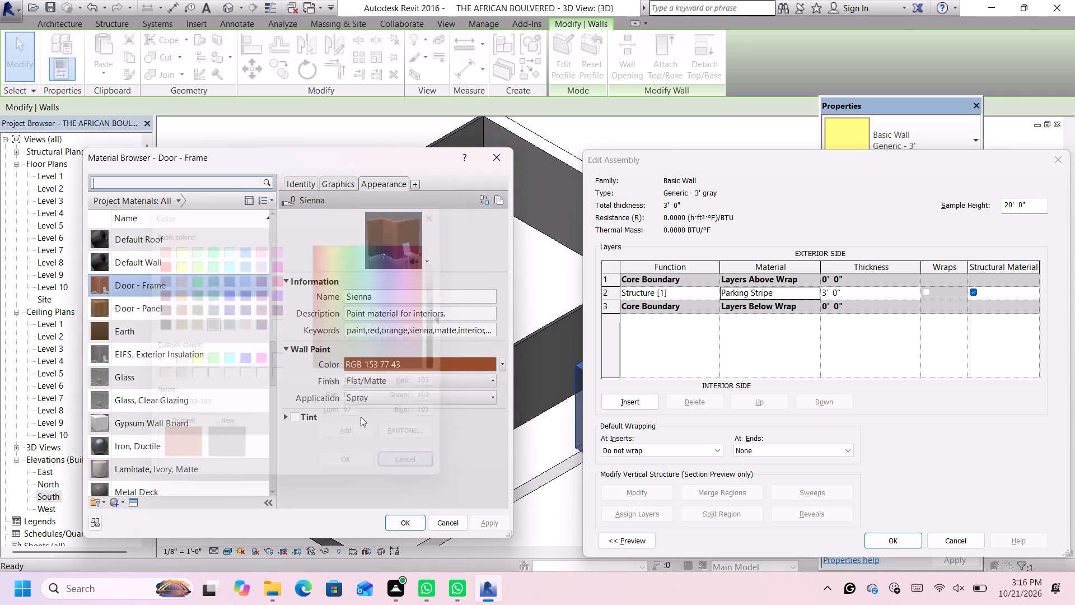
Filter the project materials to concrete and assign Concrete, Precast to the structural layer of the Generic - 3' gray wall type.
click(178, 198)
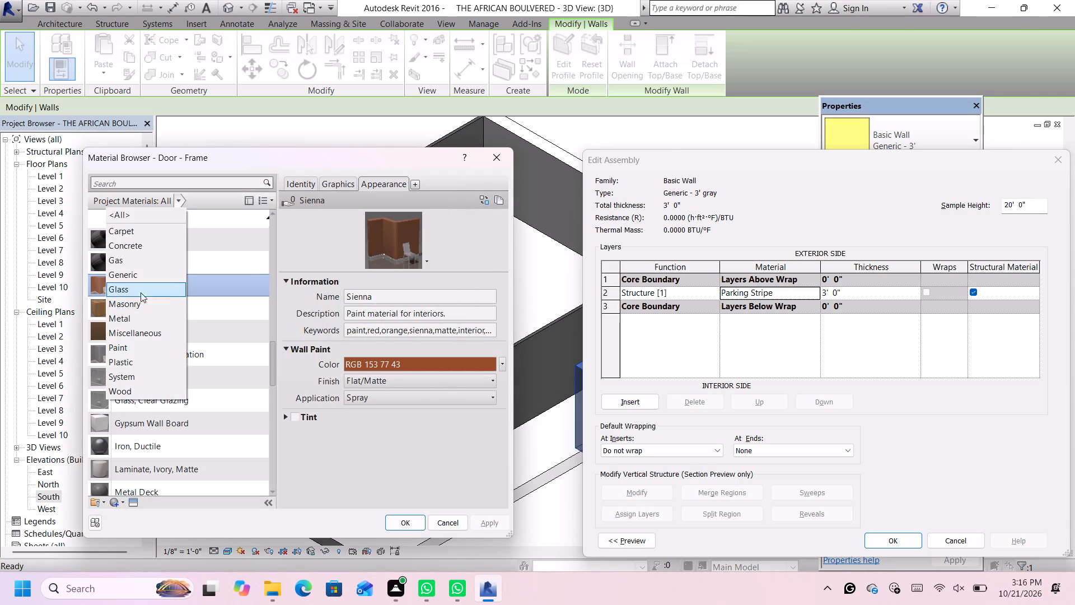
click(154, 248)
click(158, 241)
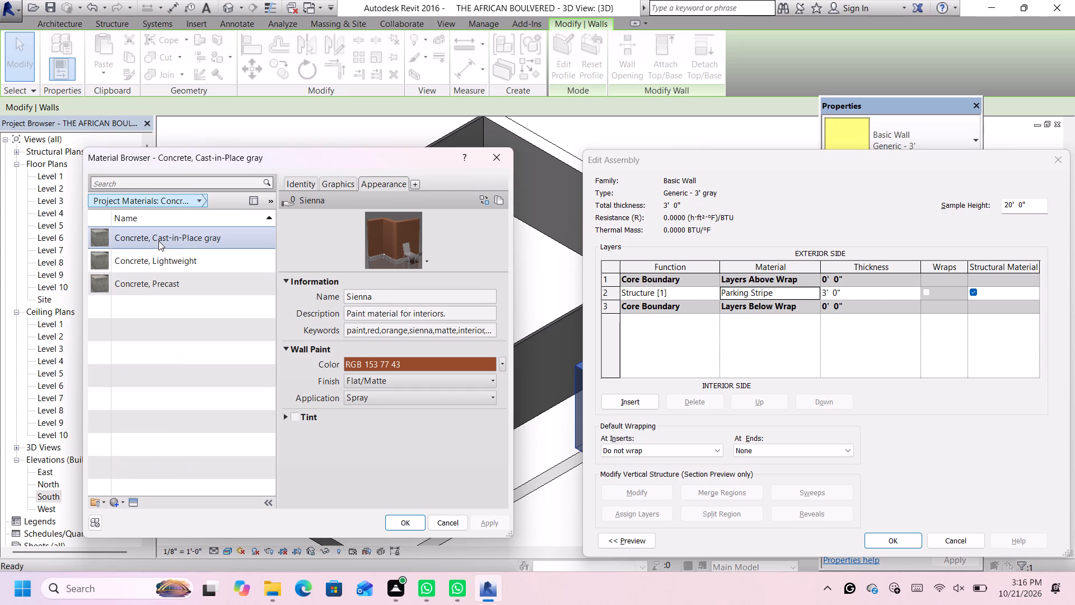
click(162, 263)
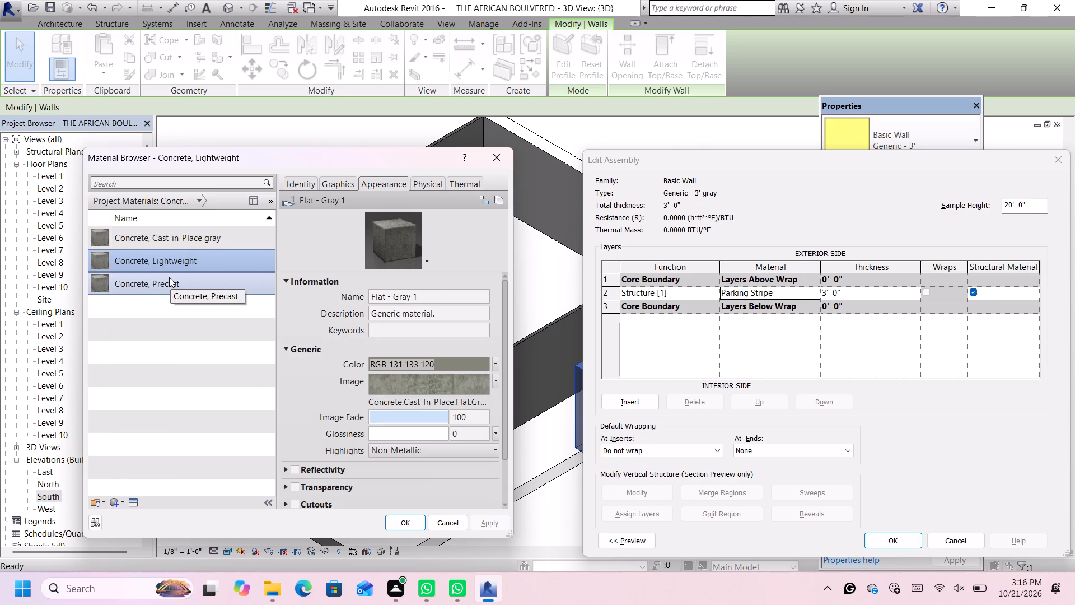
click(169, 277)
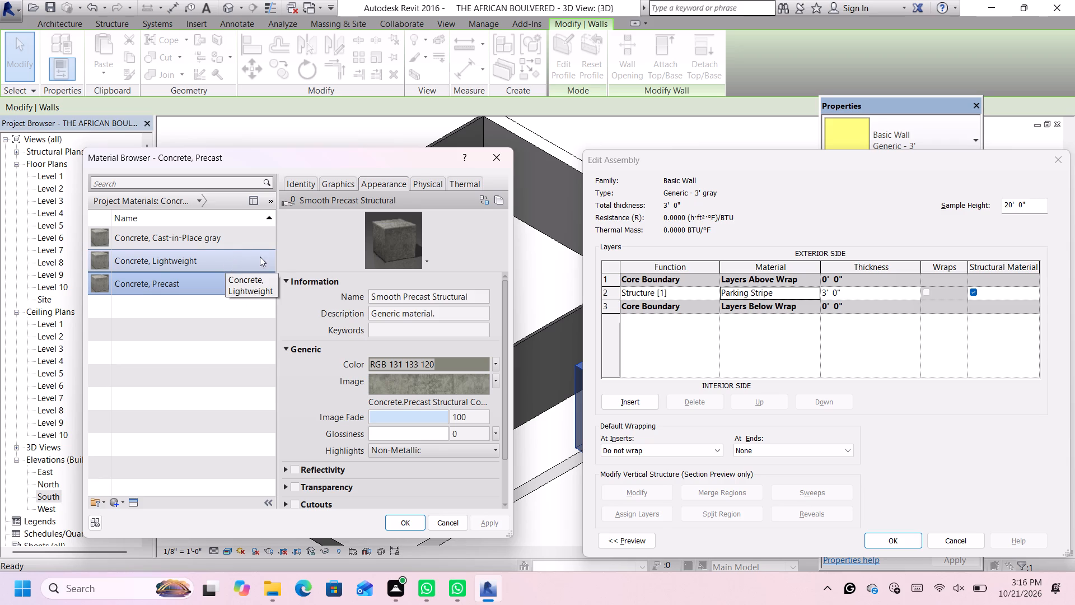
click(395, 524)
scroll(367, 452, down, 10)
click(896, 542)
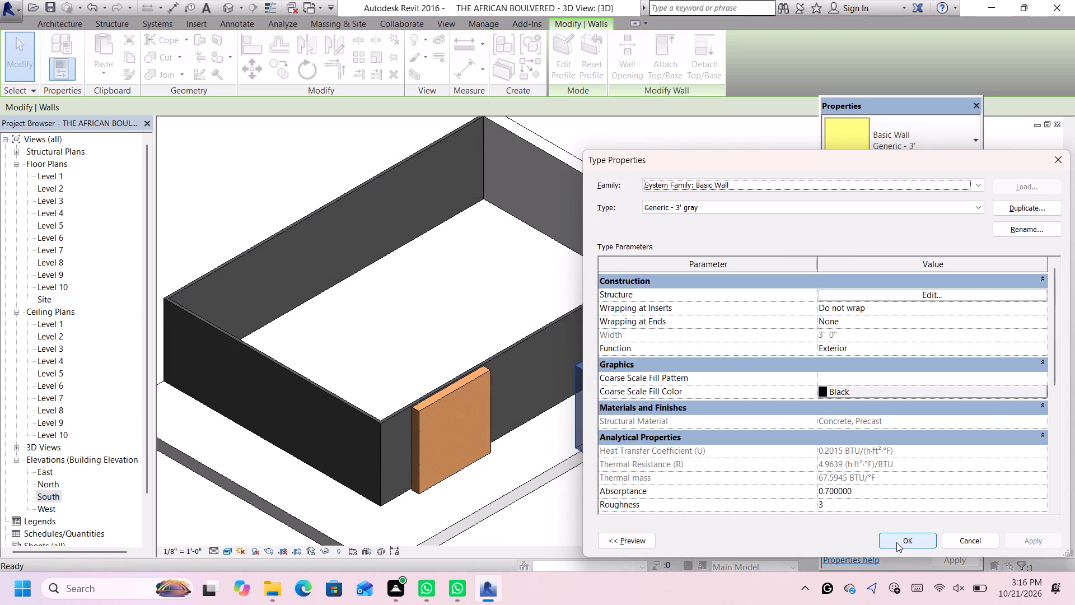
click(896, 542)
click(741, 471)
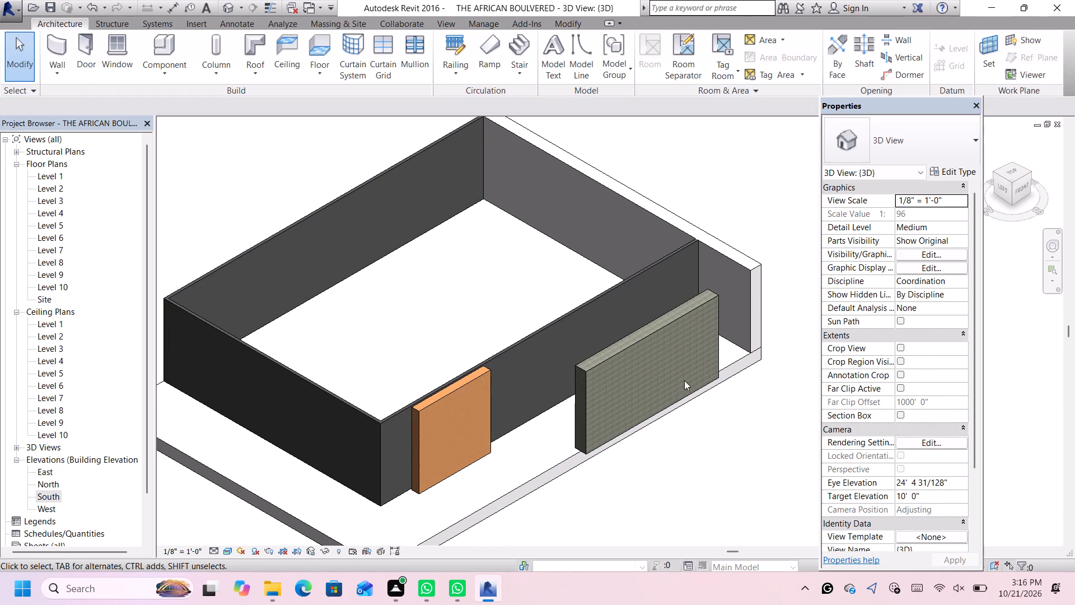
Change the structural layer's material in the south-edge wall's type to Concrete, Lightweight.
click(675, 317)
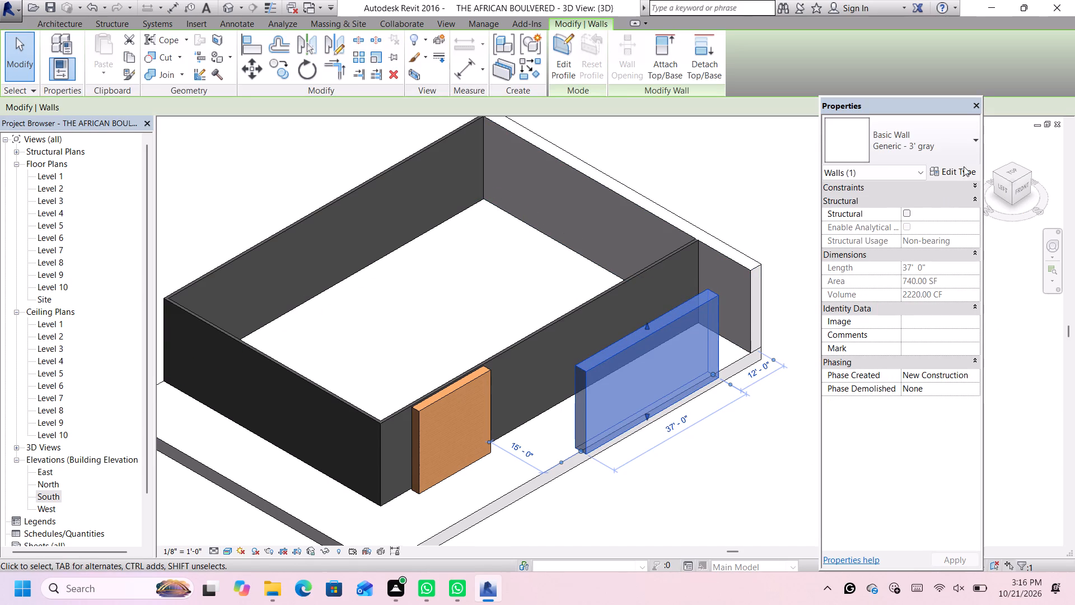
click(964, 168)
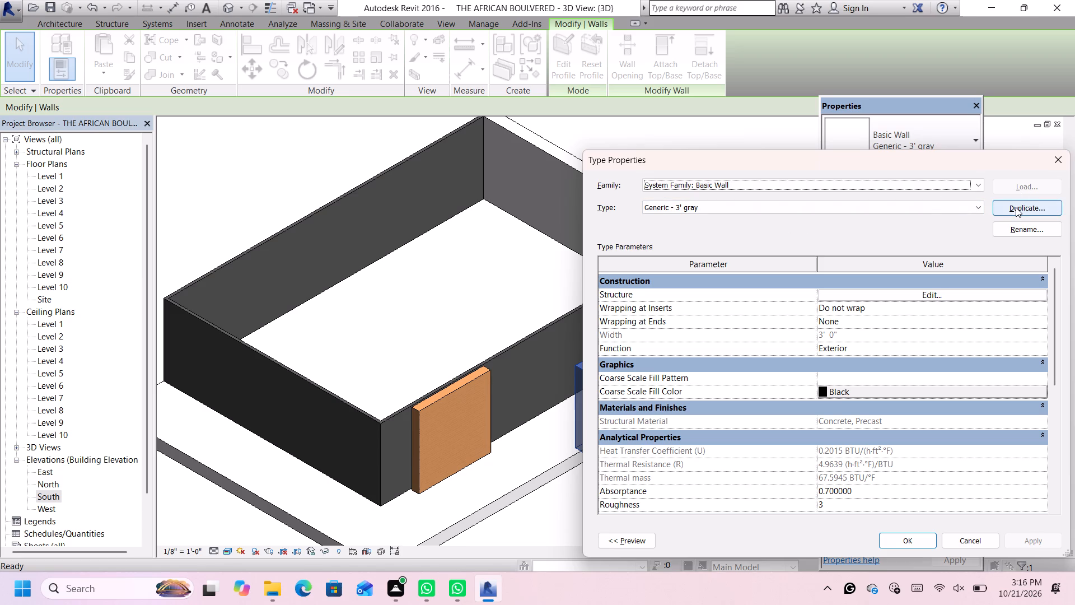
click(954, 295)
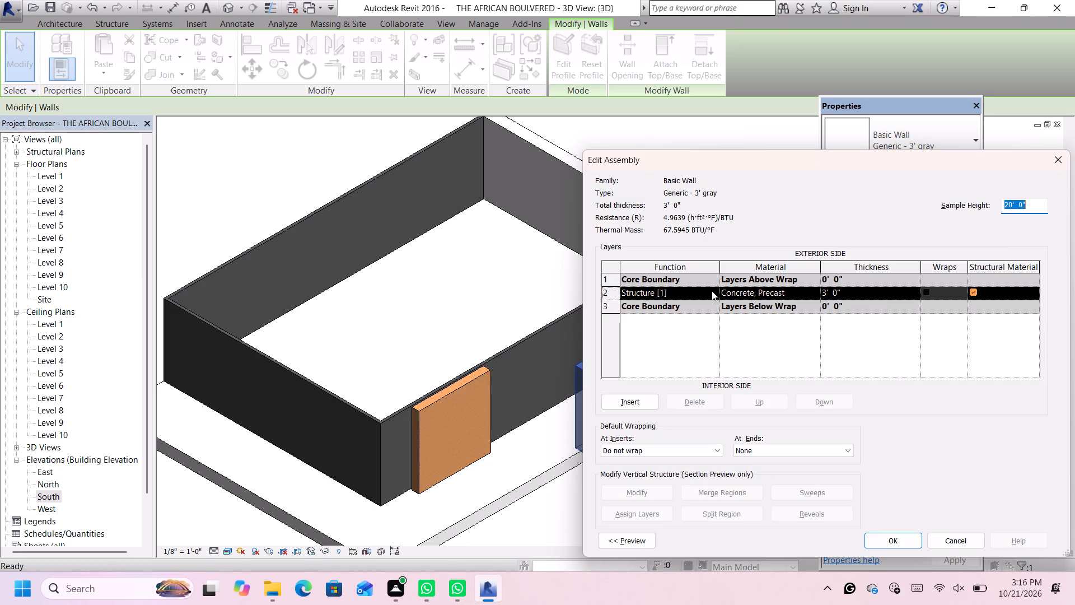
click(818, 293)
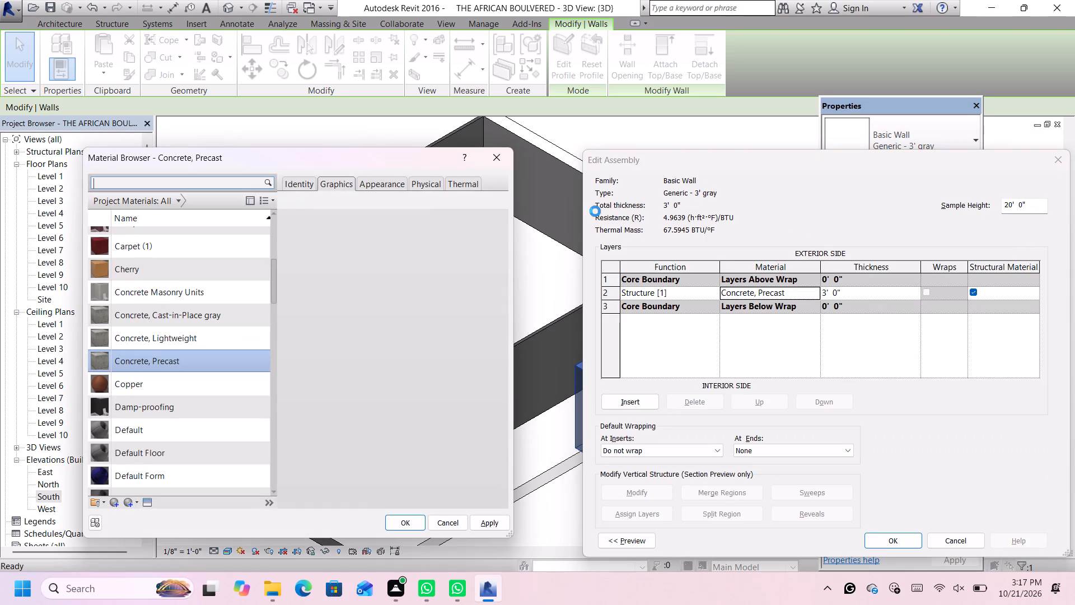
click(166, 342)
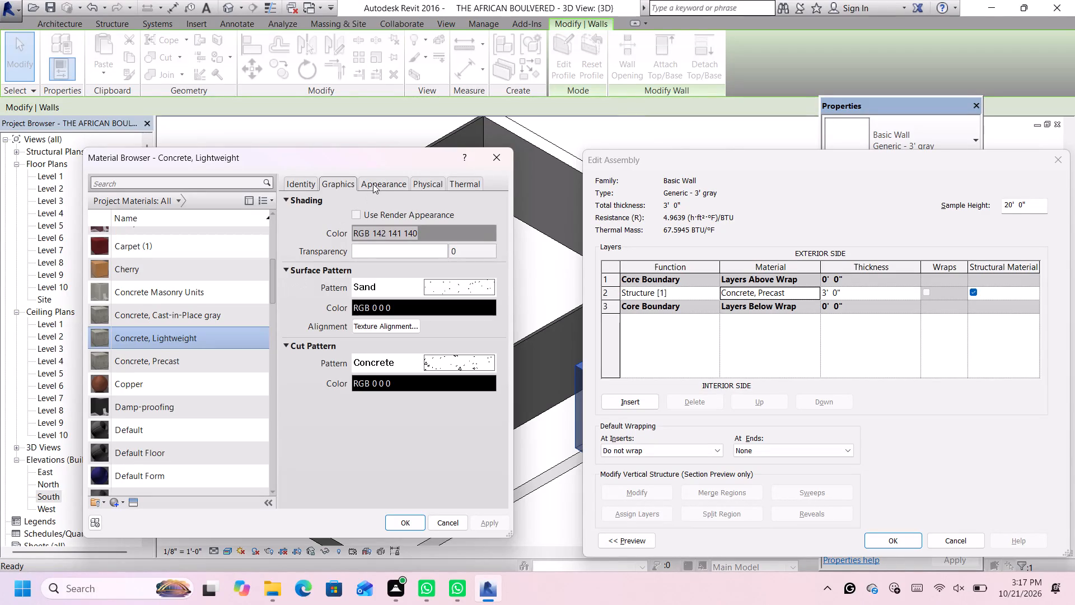
click(373, 184)
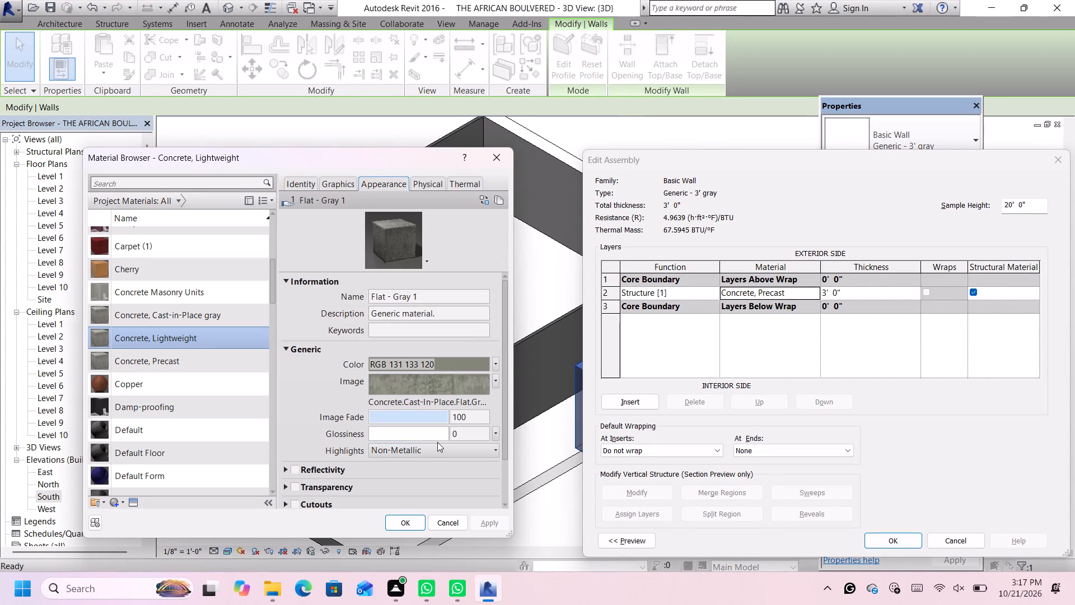
click(401, 526)
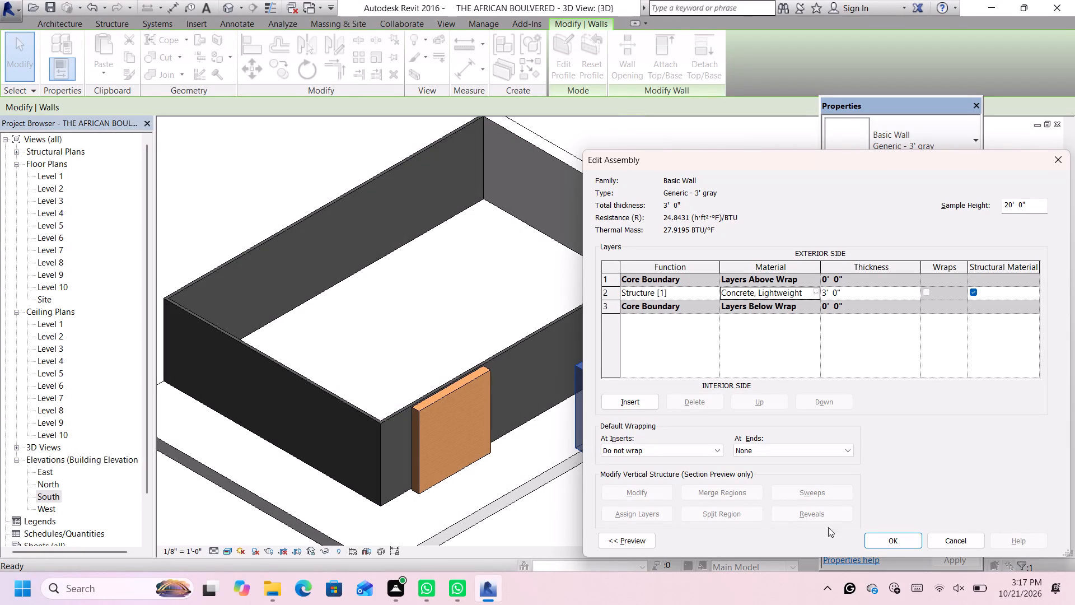
click(885, 536)
click(889, 537)
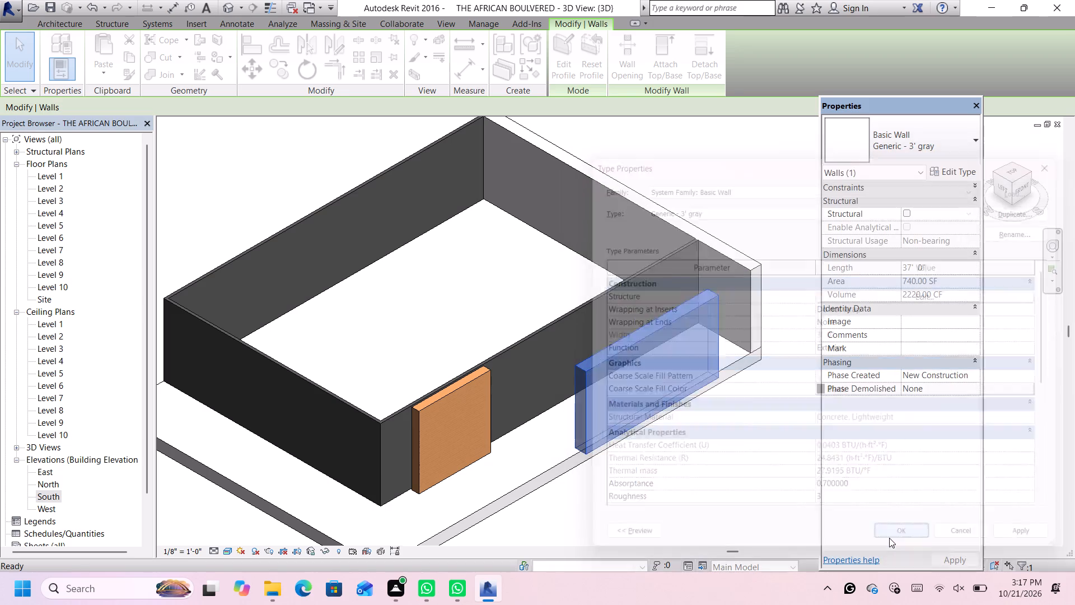
click(757, 494)
Examine the concrete texture on the south-edge wall's top and face up close.
scroll(644, 342, up, 2)
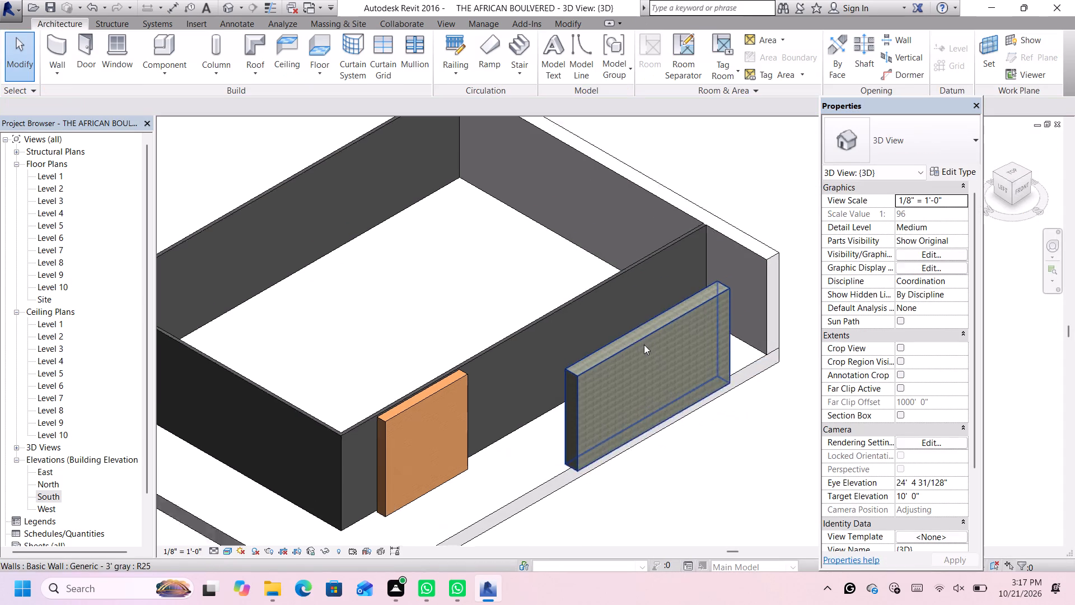
scroll(644, 345, up, 14)
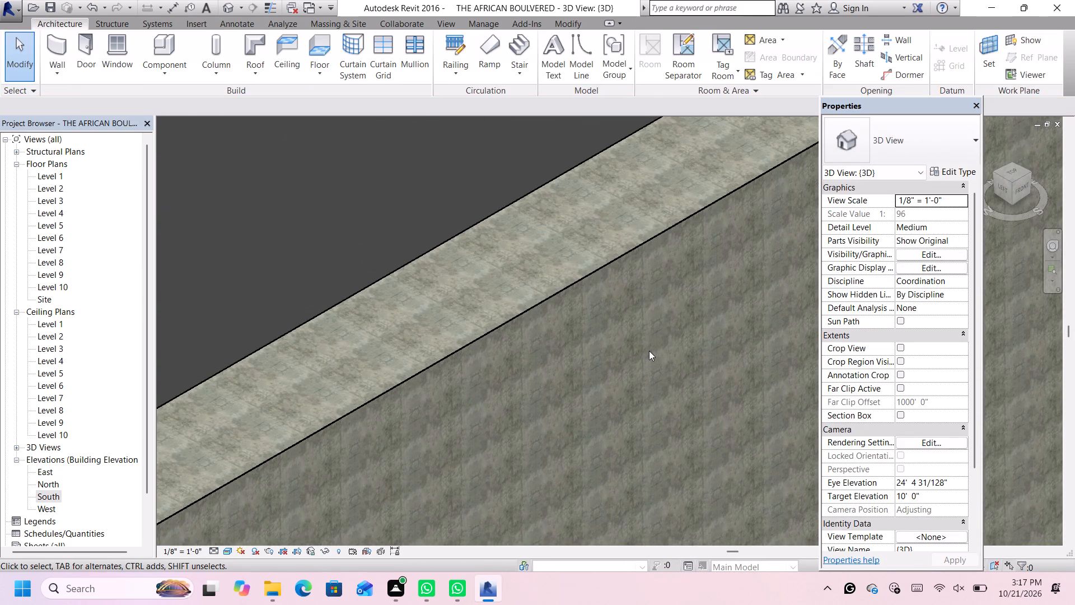
scroll(649, 351, up, 9)
scroll(649, 351, down, 2)
scroll(649, 351, up, 1)
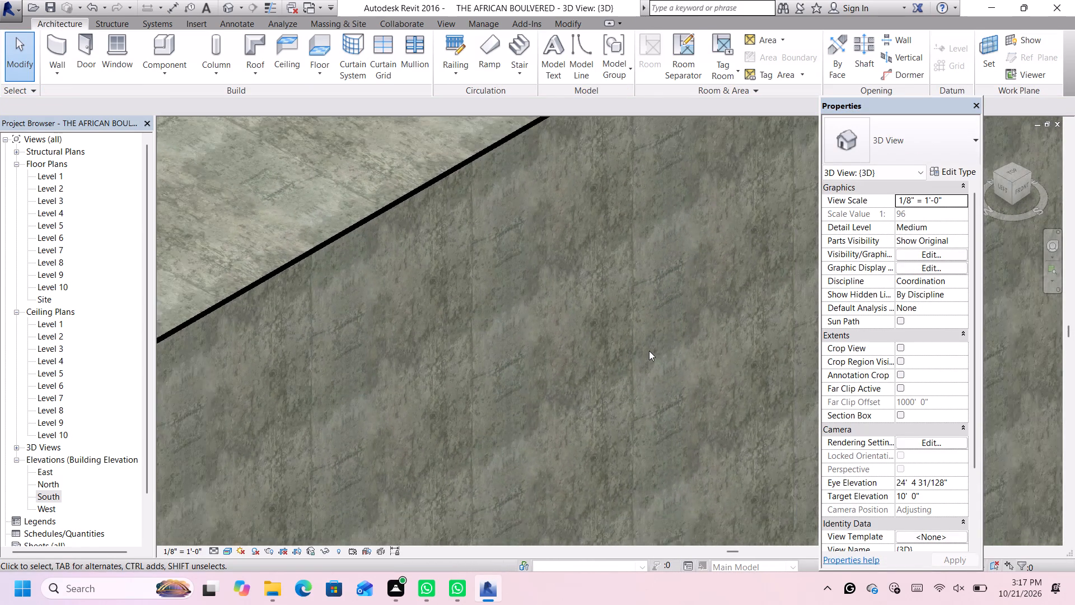
scroll(649, 351, up, 1)
scroll(649, 351, down, 4)
scroll(649, 351, up, 5)
scroll(649, 351, down, 13)
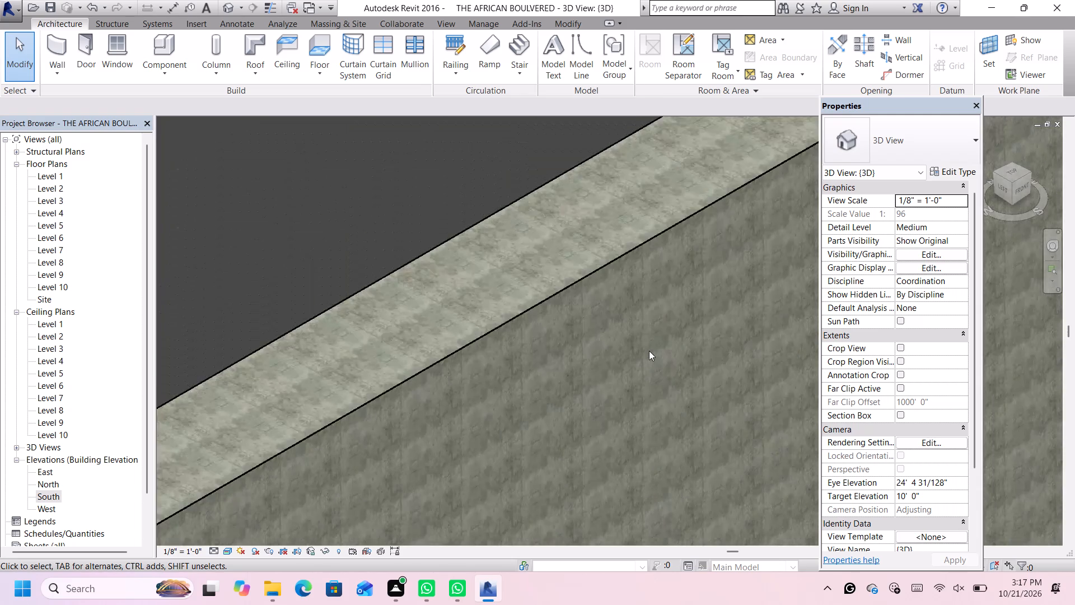
scroll(649, 351, down, 17)
scroll(660, 435, up, 7)
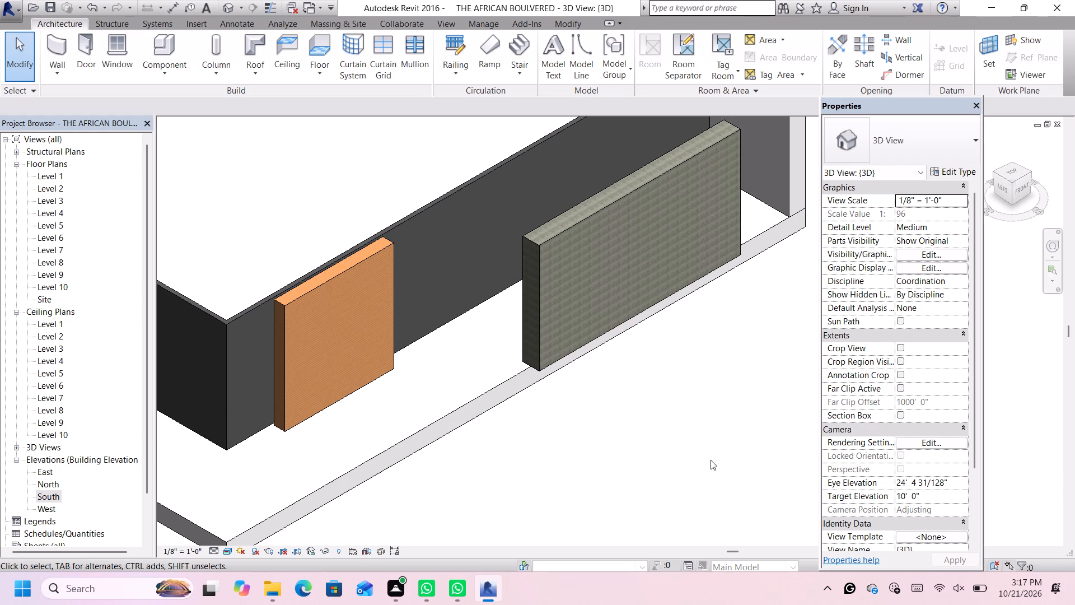
Set the structural layer's thickness to 5' in the south-edge wall's Generic - 3' gray type.
click(940, 171)
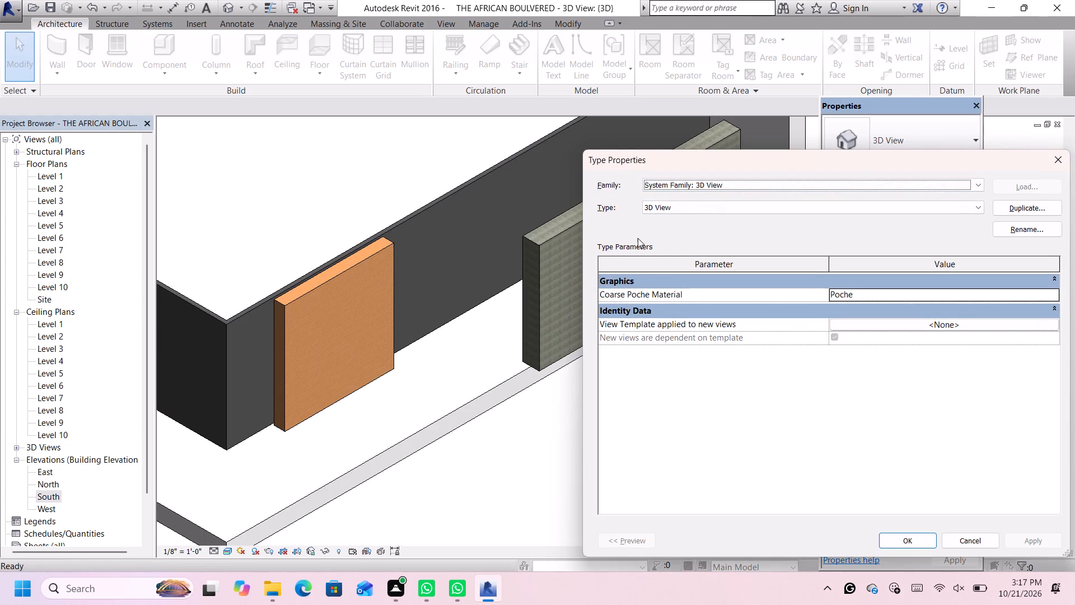
click(1055, 162)
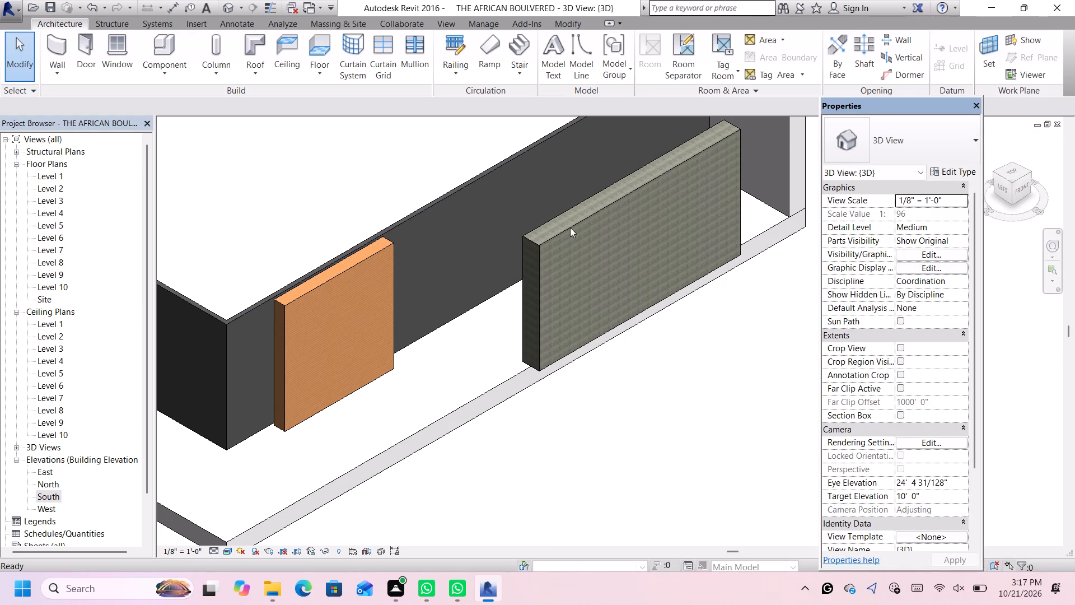
click(562, 223)
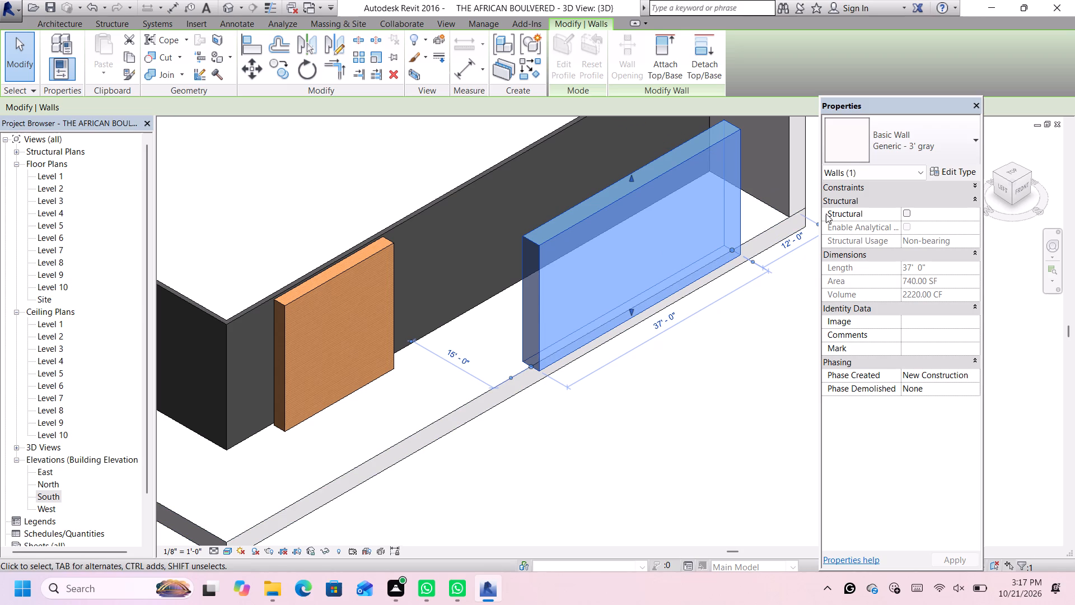
click(945, 171)
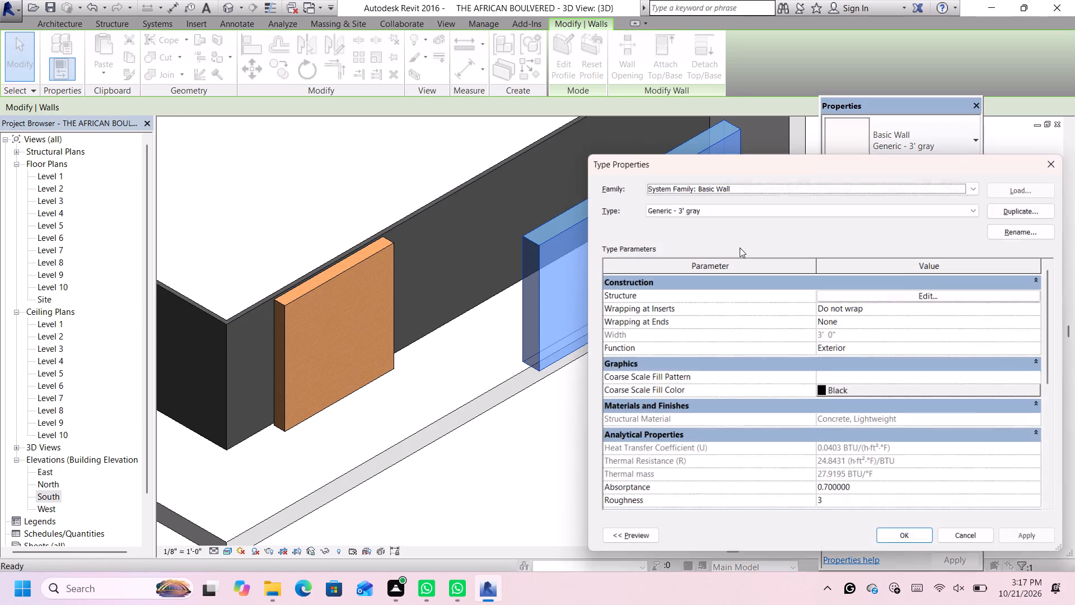
click(917, 292)
click(863, 294)
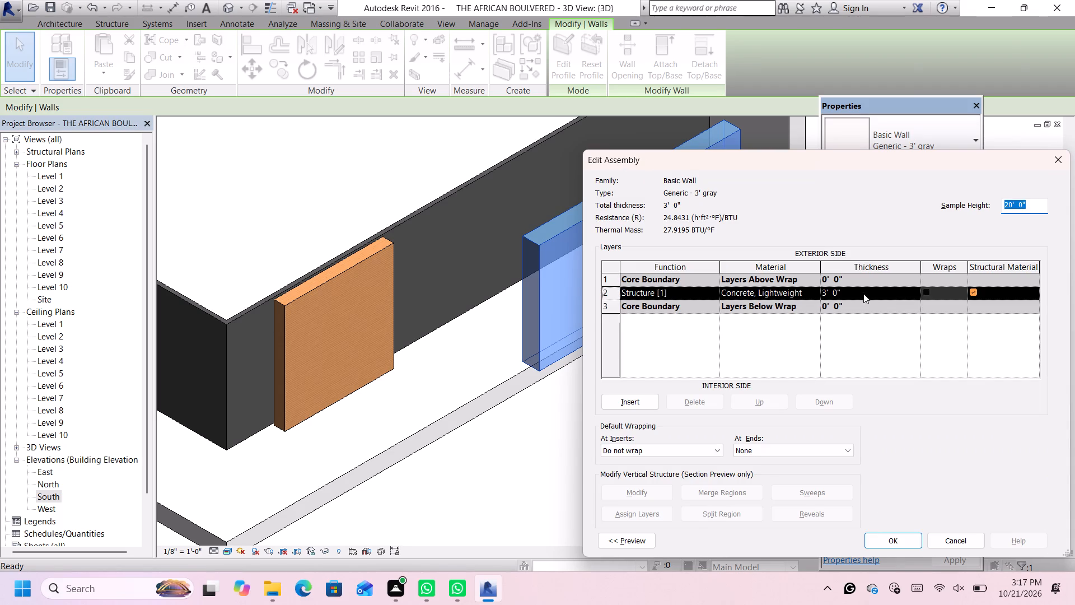
key(BackSpace)
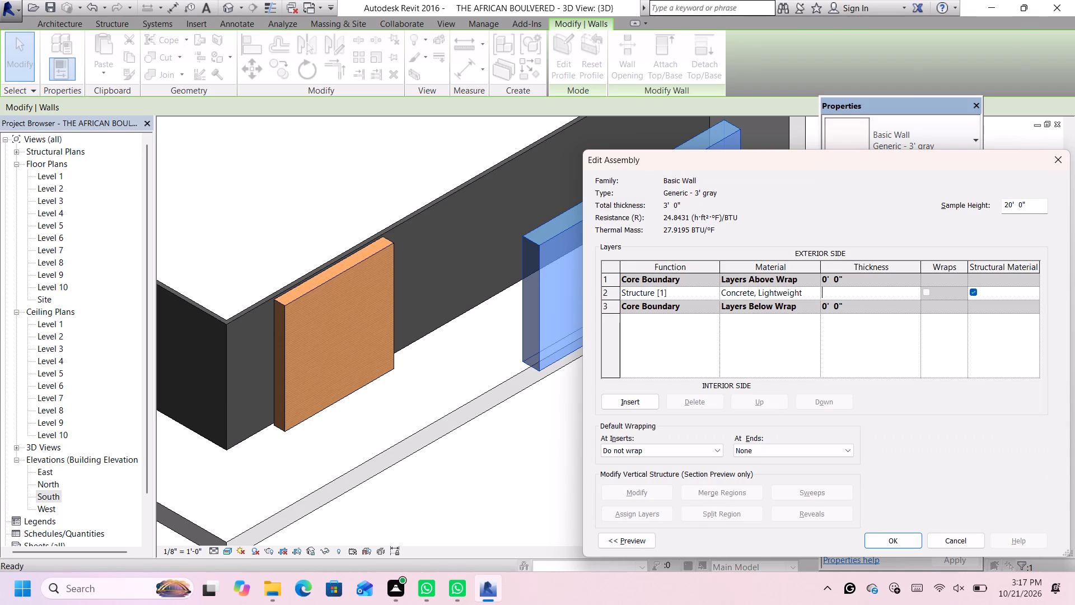
key(5)
key(apostrophe)
key(Return)
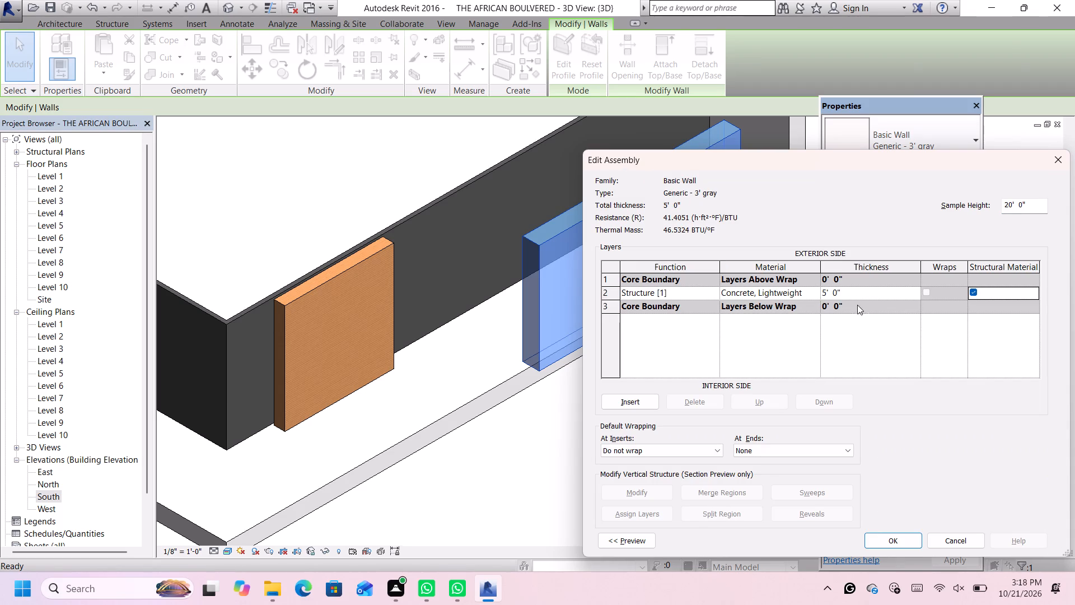
Open the structural layer's Concrete, Lightweight material, try the 12in Uniform Running - Gray appearance, and replace it with Abstract Olive.
click(815, 290)
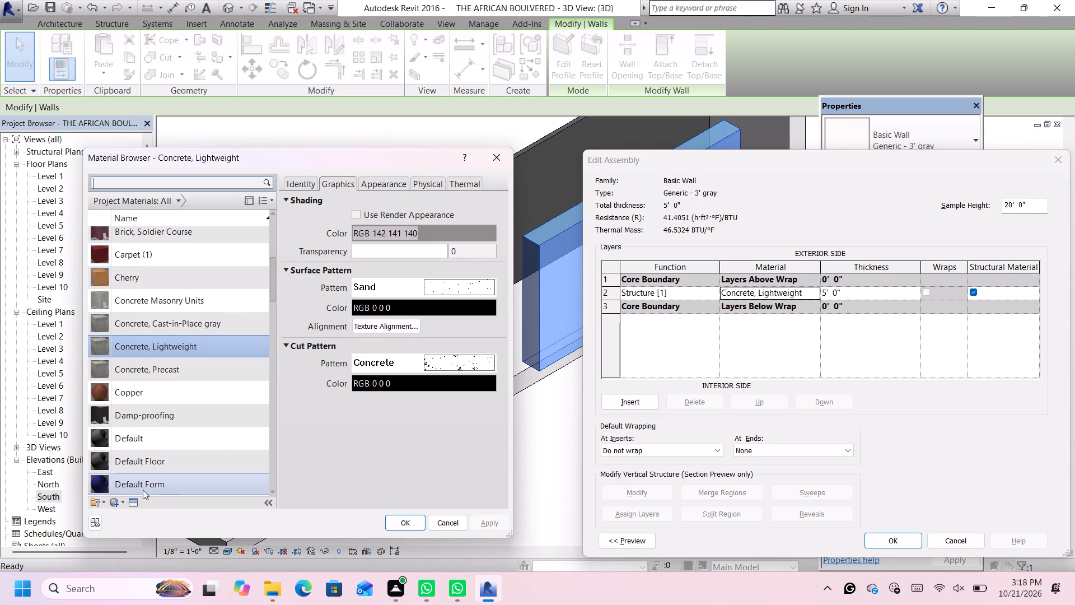
click(129, 497)
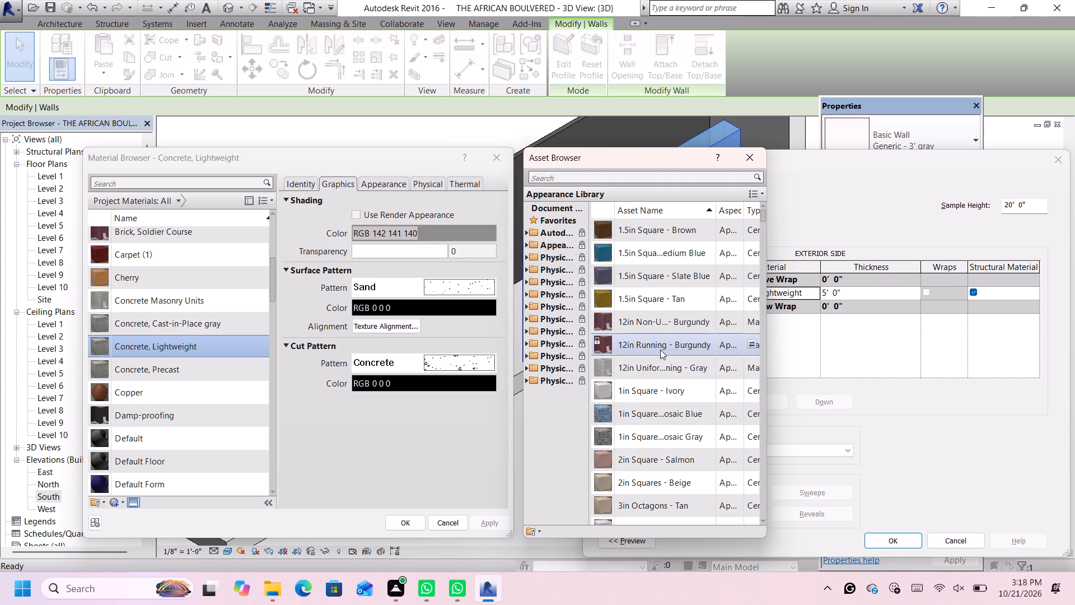
click(643, 365)
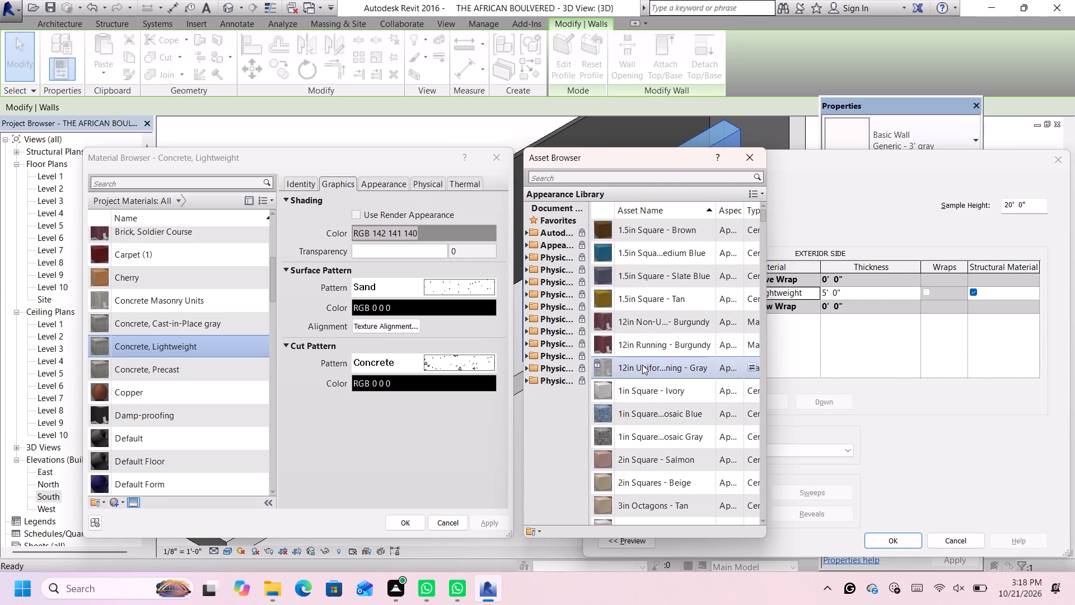
double_click(642, 365)
scroll(642, 365, down, 2)
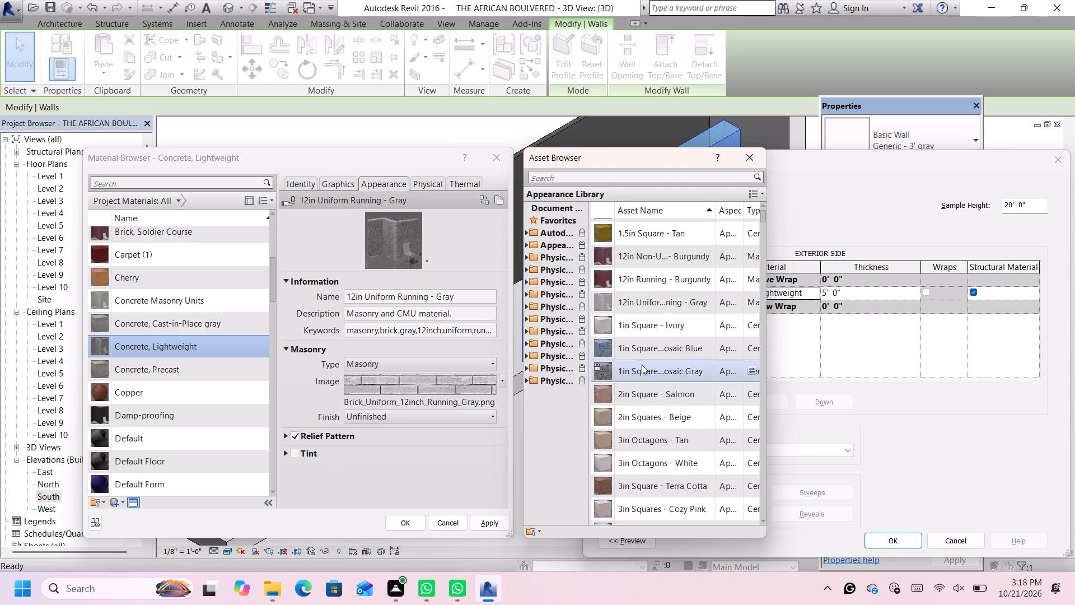
scroll(642, 365, down, 9)
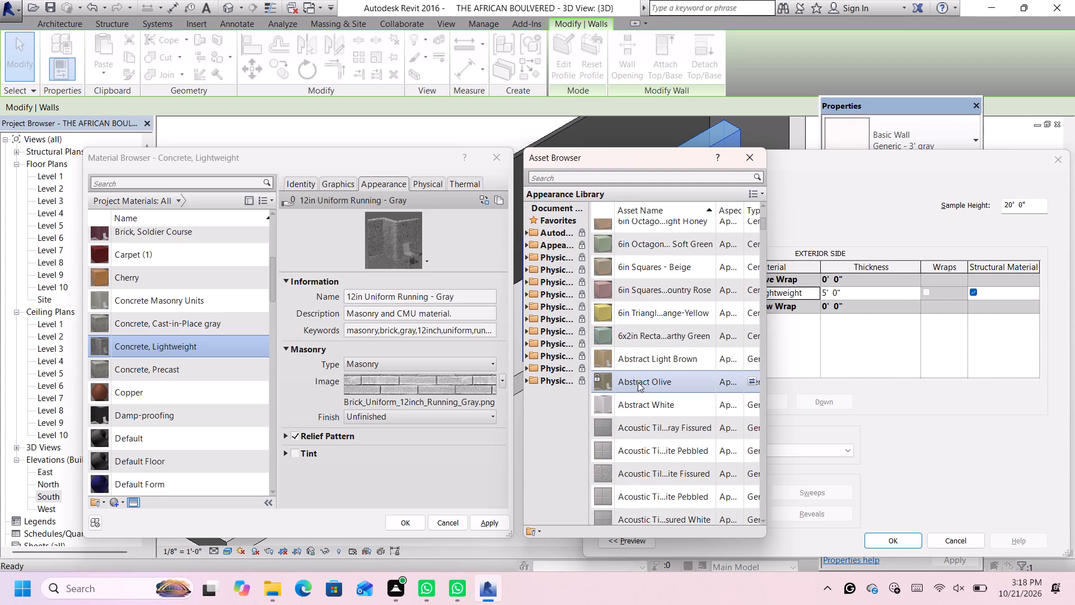
double_click(637, 384)
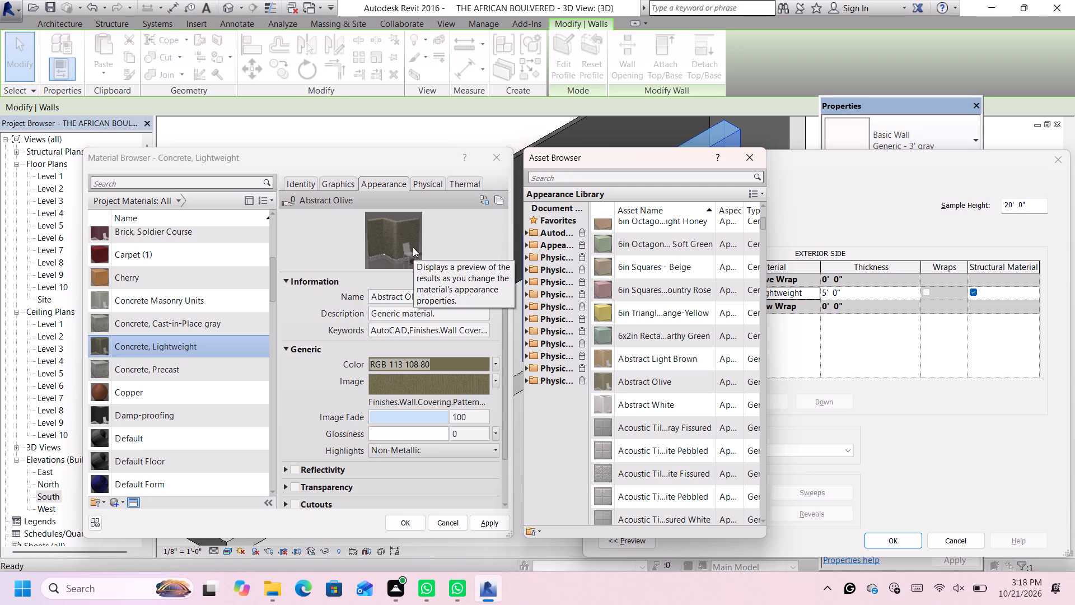
Darken the Abstract Olive appearance colour to RGB 78 74 54 and apply the material and wall type changes.
click(496, 363)
click(484, 376)
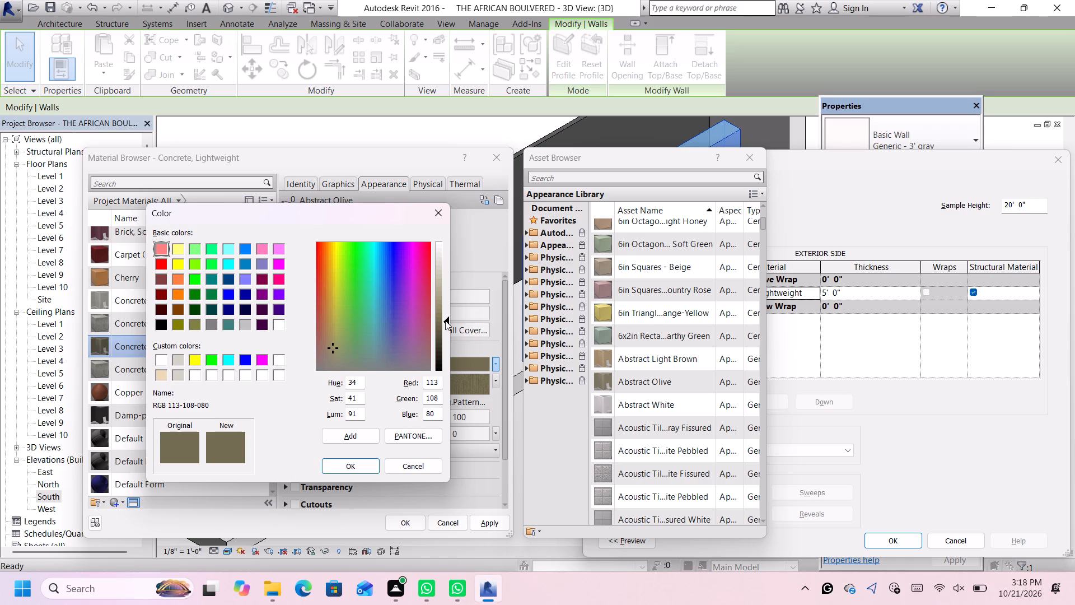
drag(444, 322, 446, 336)
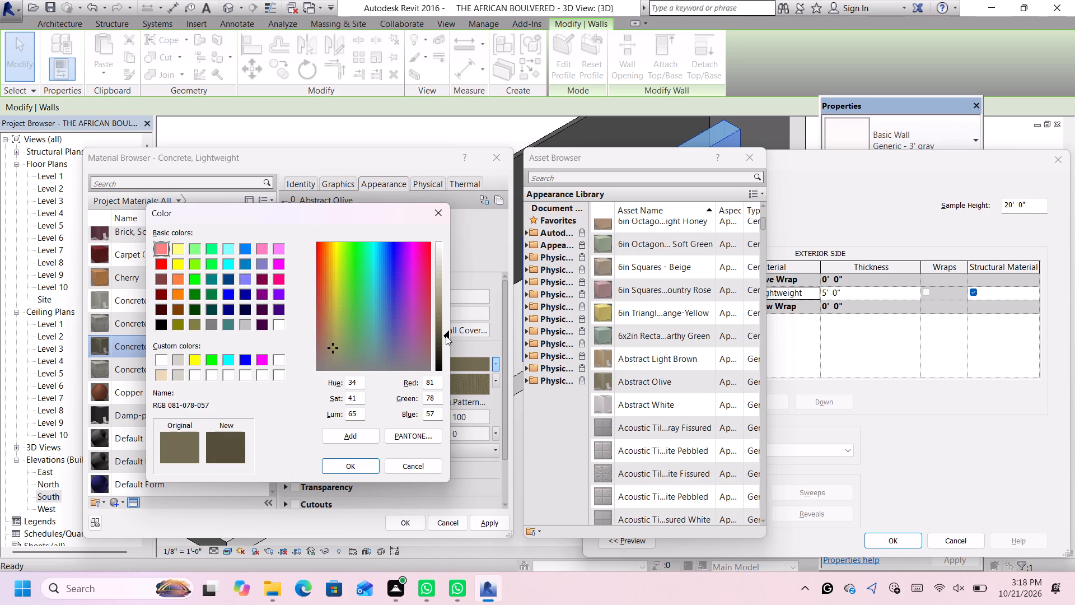
drag(446, 336, 446, 341)
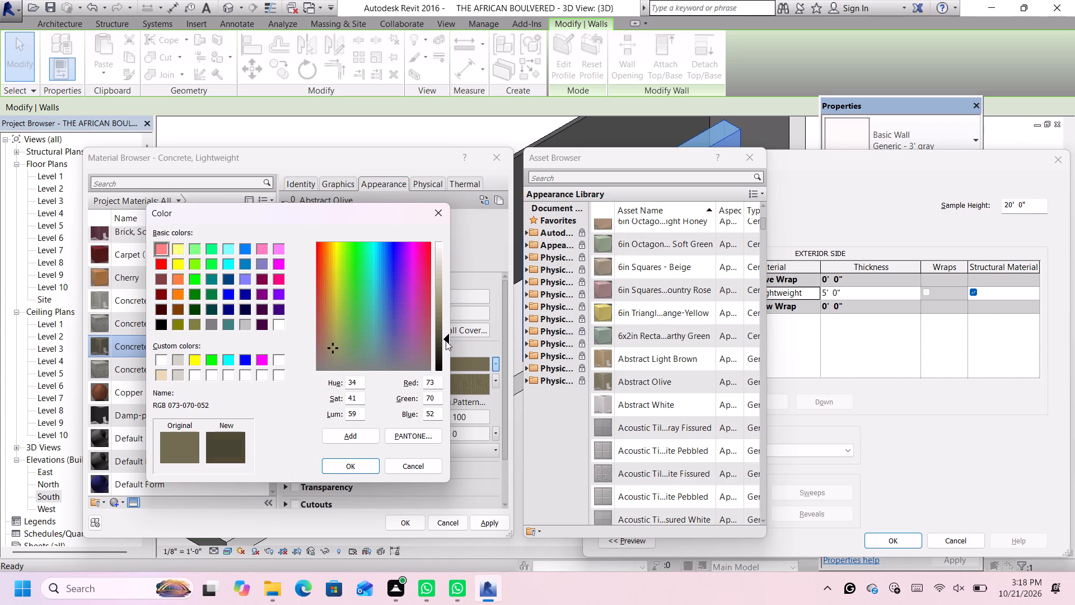
drag(446, 341, 448, 337)
click(351, 466)
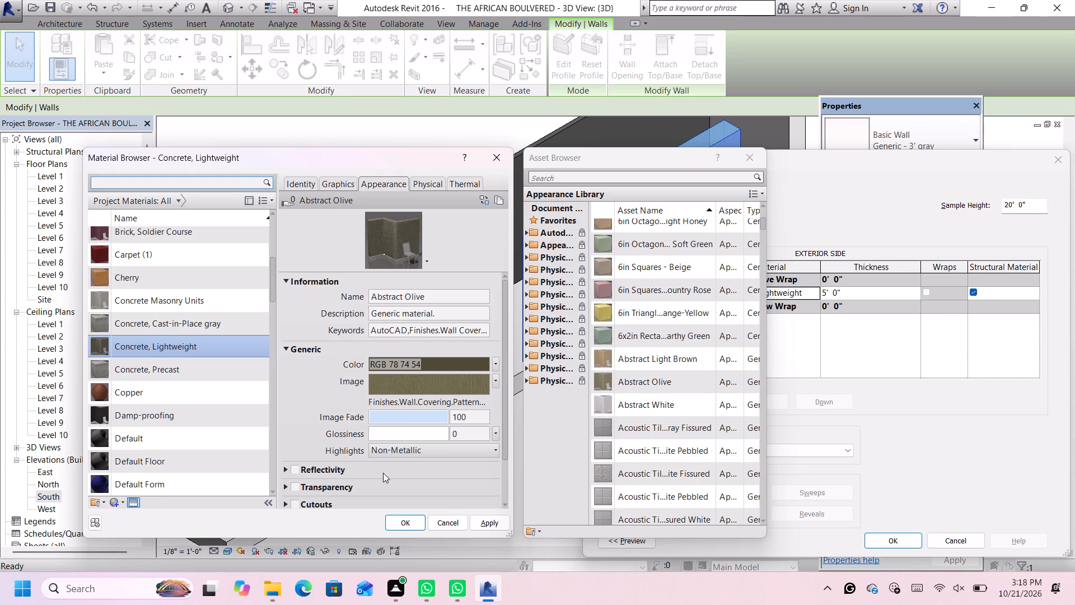
click(396, 522)
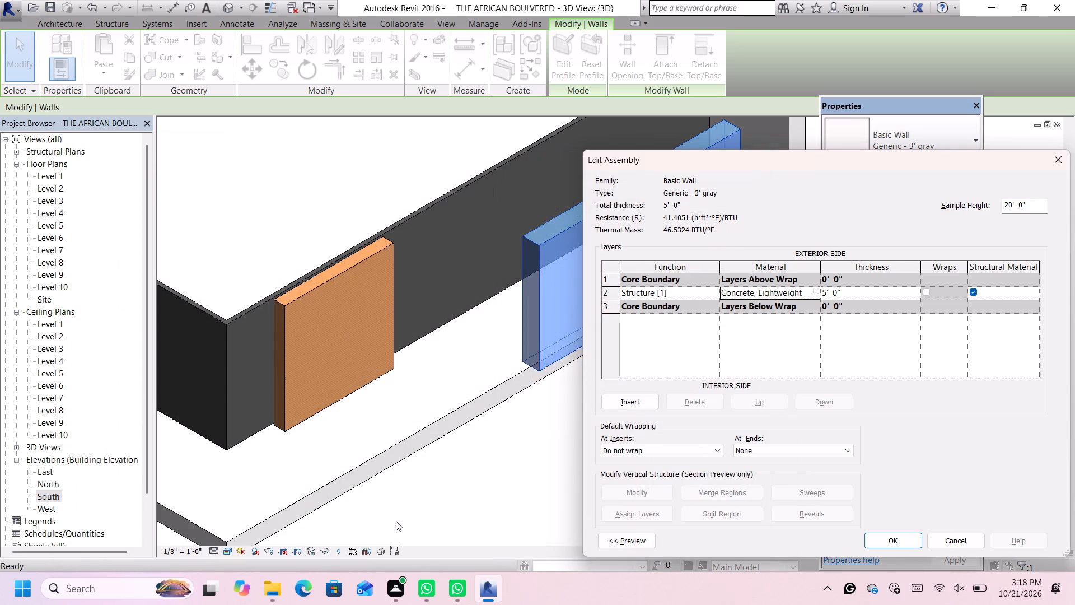
click(885, 539)
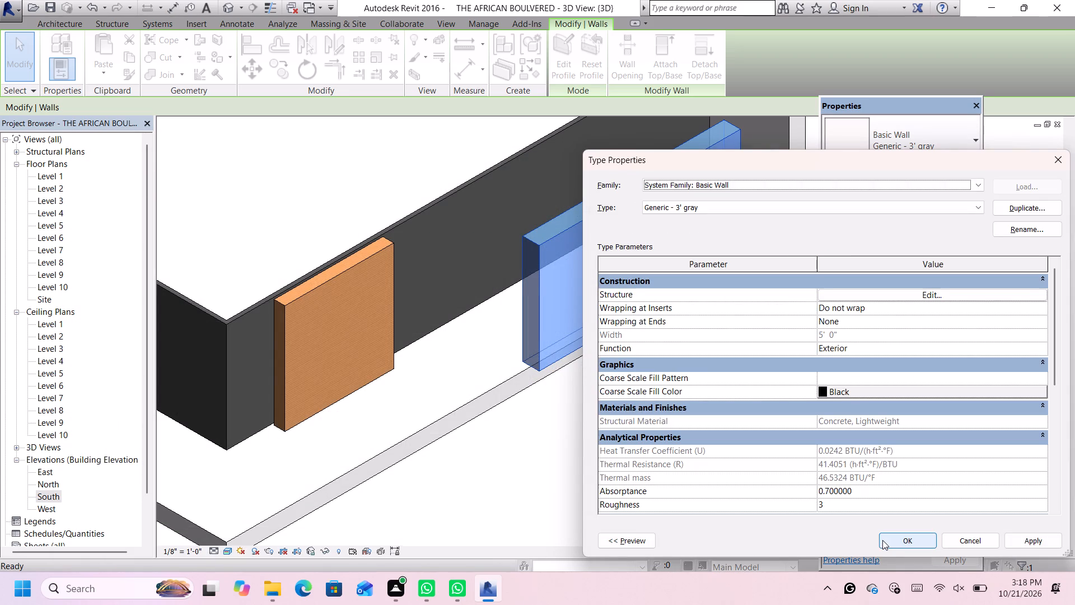
click(881, 544)
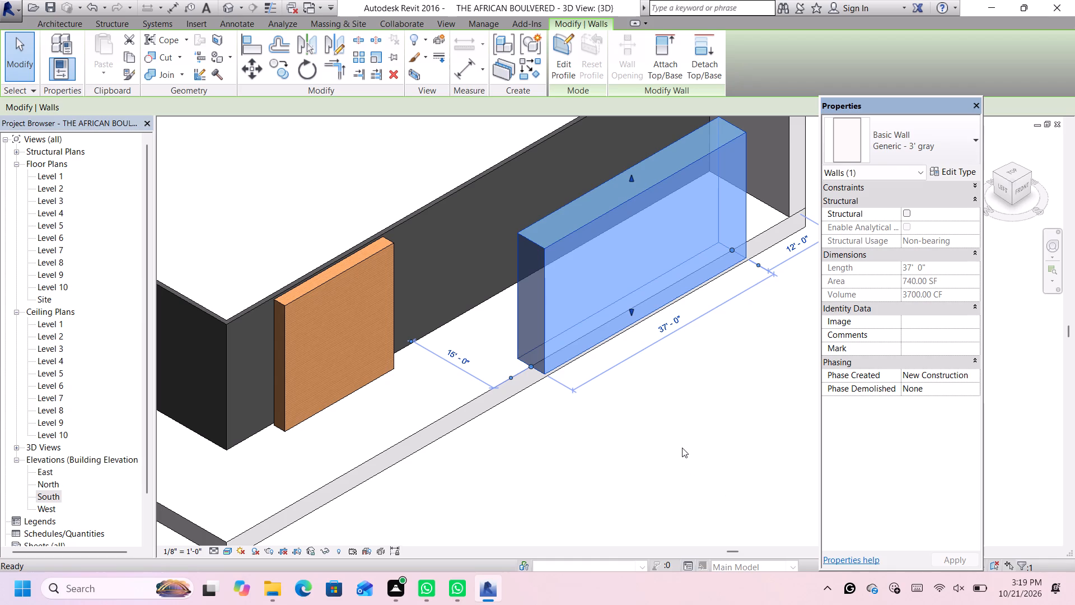
click(698, 429)
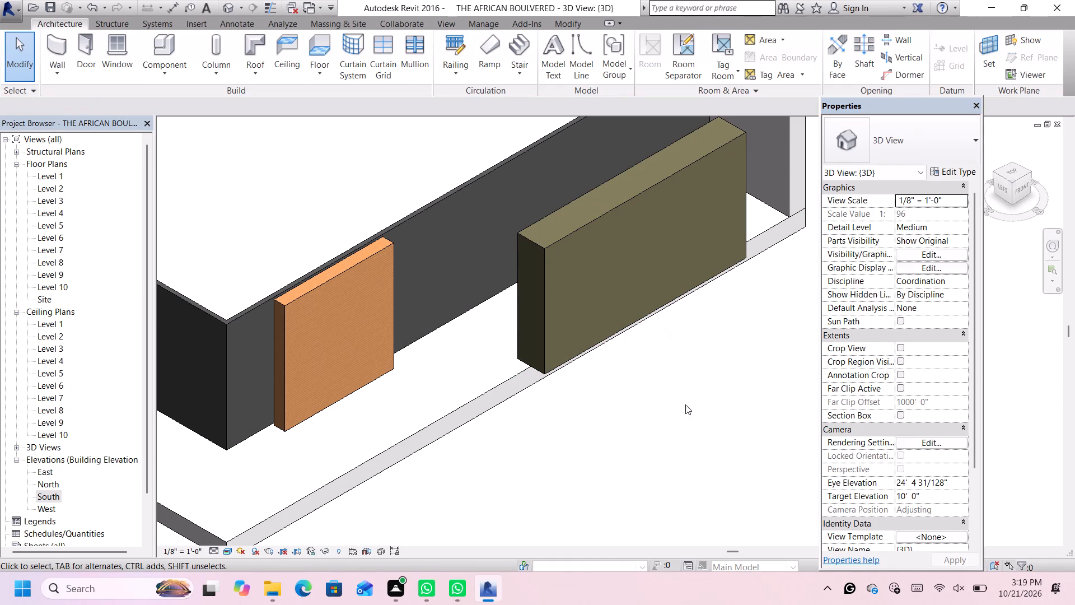
Start placing a window and open the US Imperial library's Windows folder to load a family.
scroll(690, 387, down, 4)
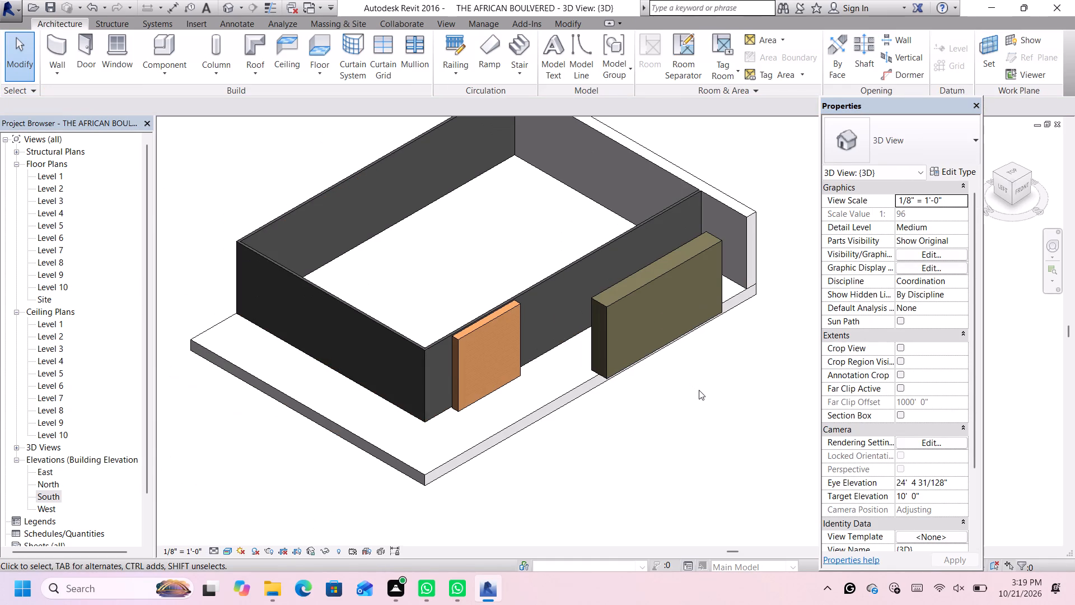
middle_drag(699, 390, 676, 380)
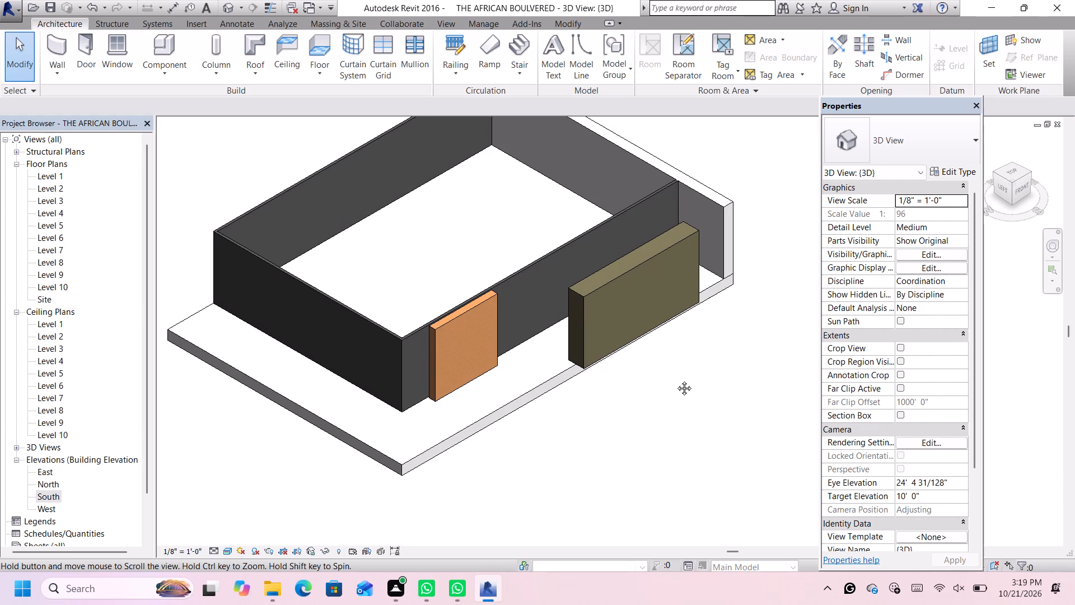
middle_drag(676, 380, 522, 320)
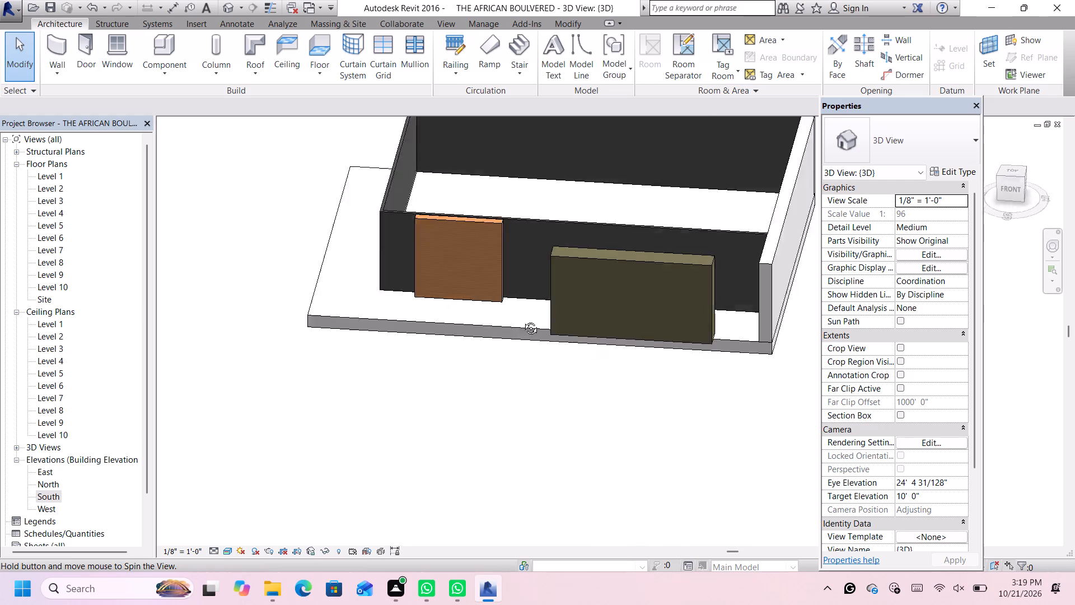
middle_drag(522, 320, 593, 367)
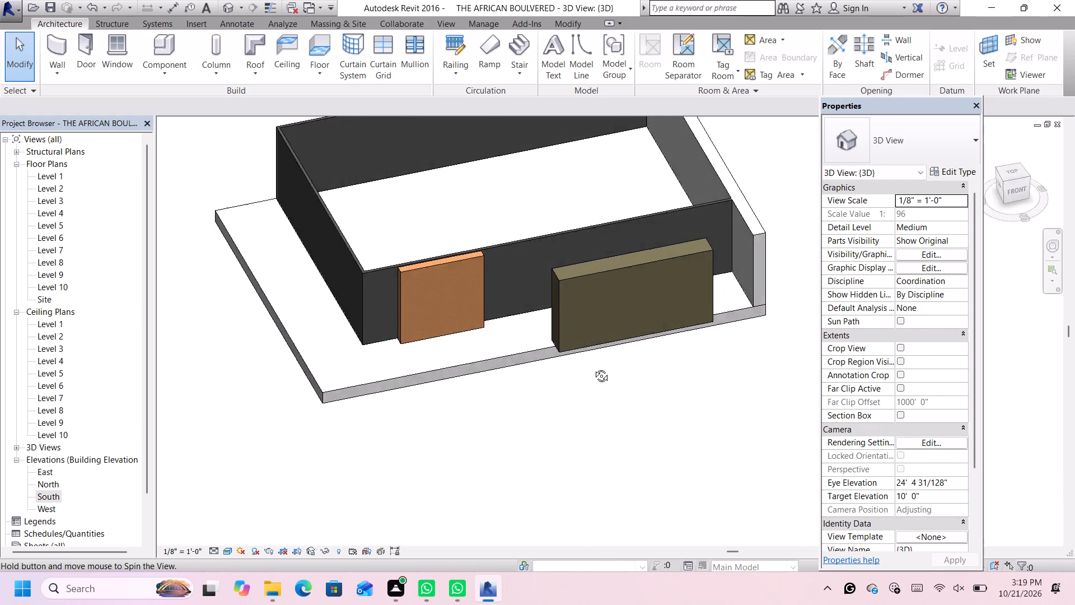
middle_drag(593, 367, 583, 358)
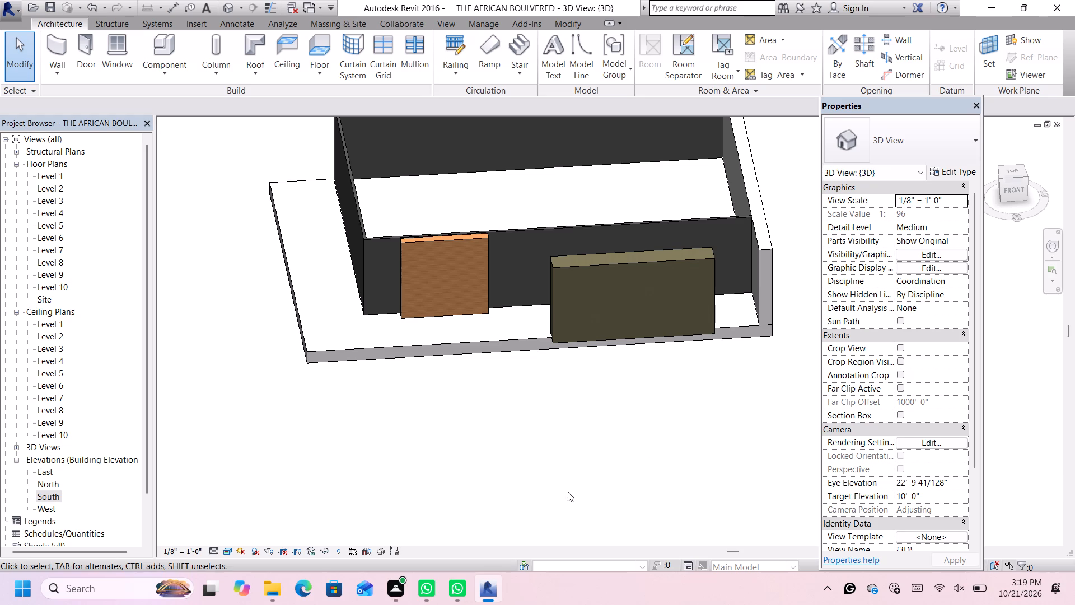
click(125, 50)
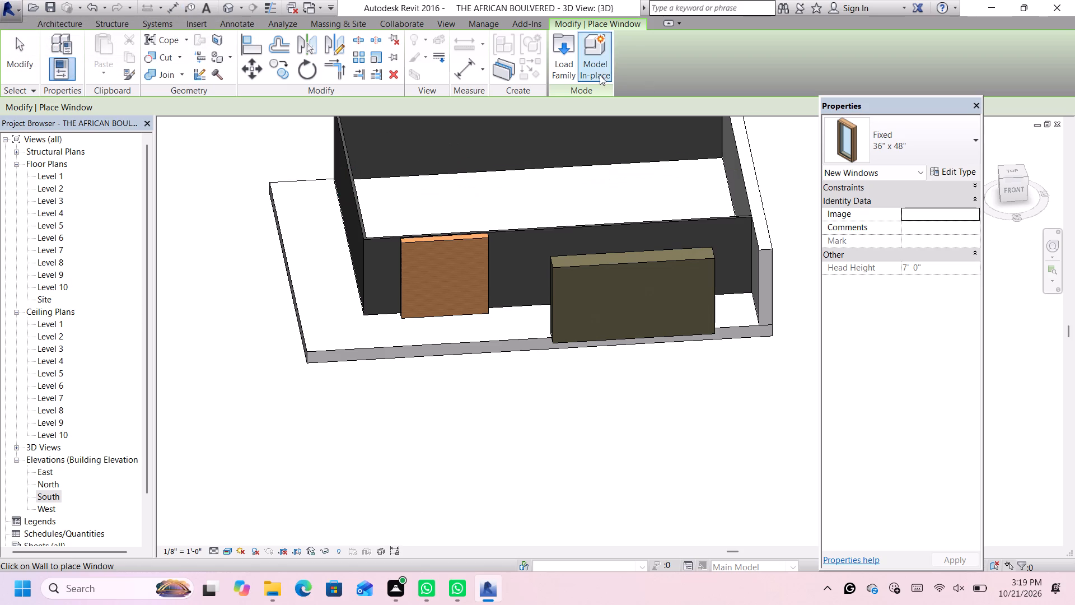
click(567, 67)
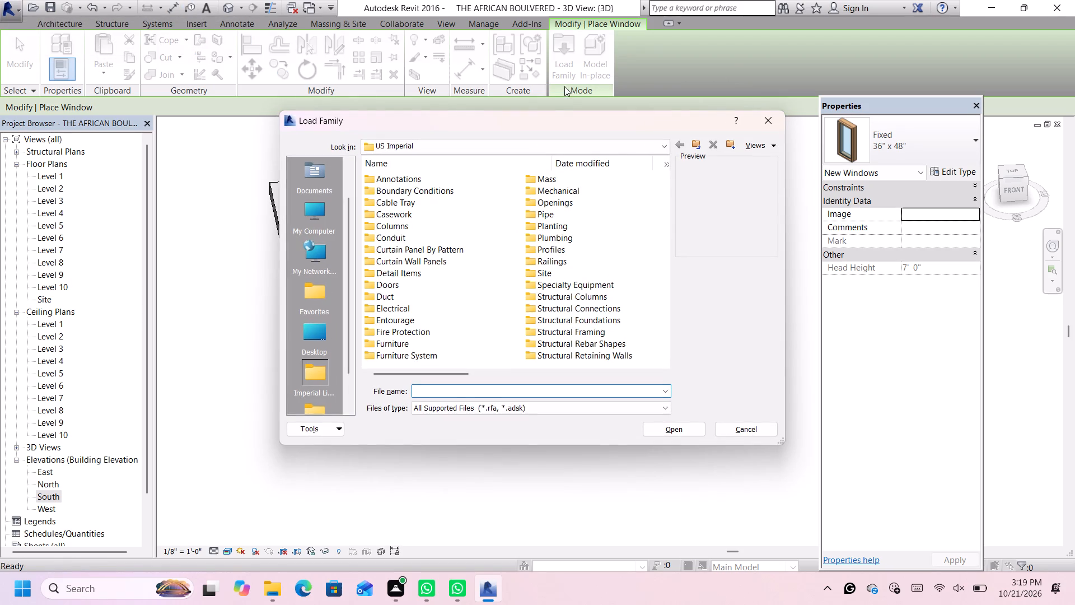
scroll(615, 294, up, 3)
scroll(570, 253, up, 4)
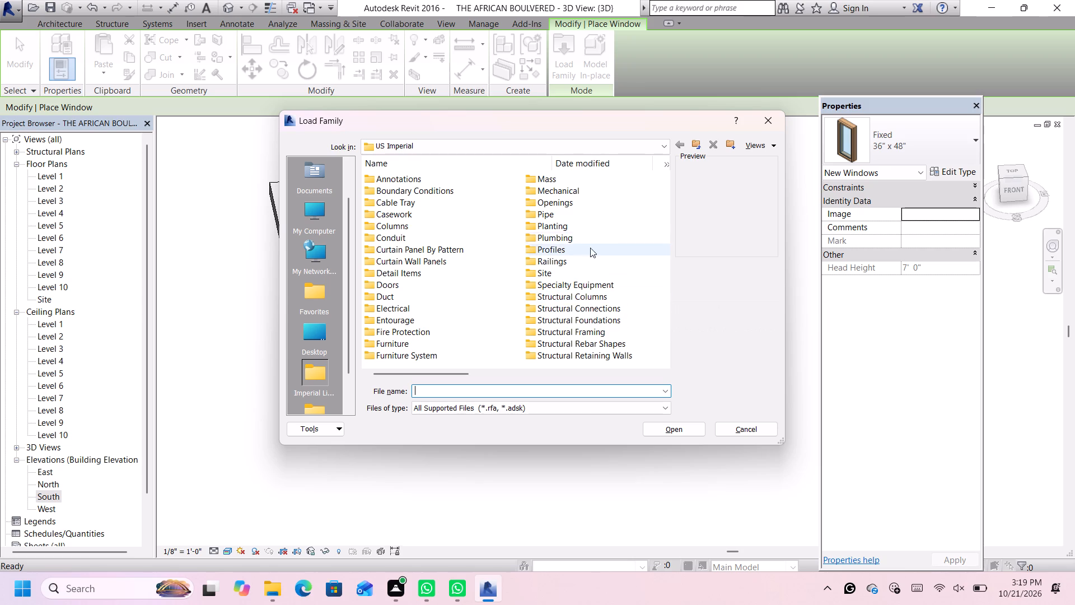
scroll(630, 234, down, 4)
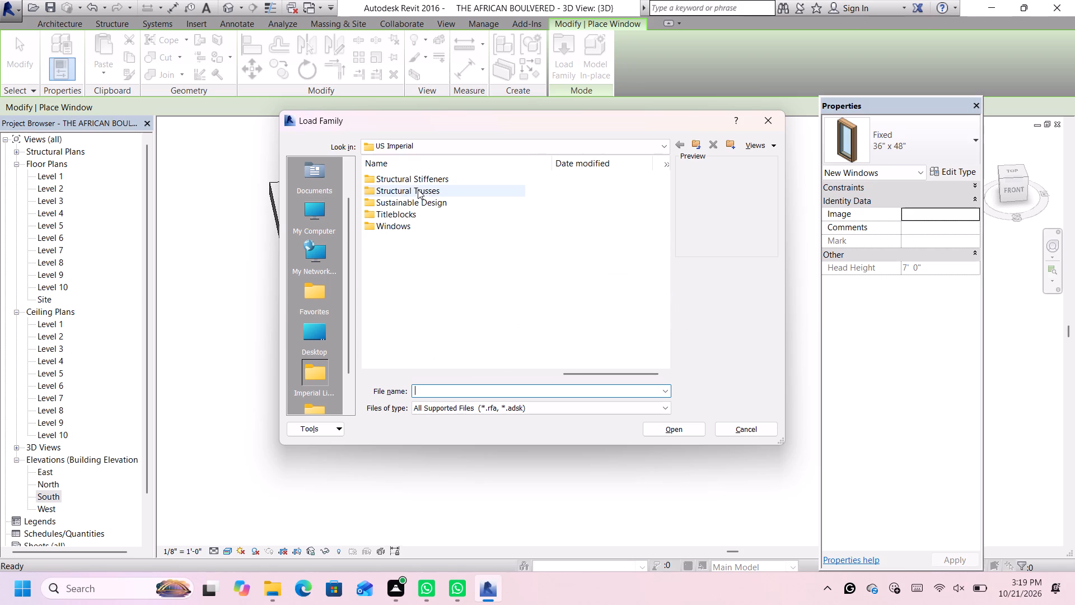
double_click(407, 225)
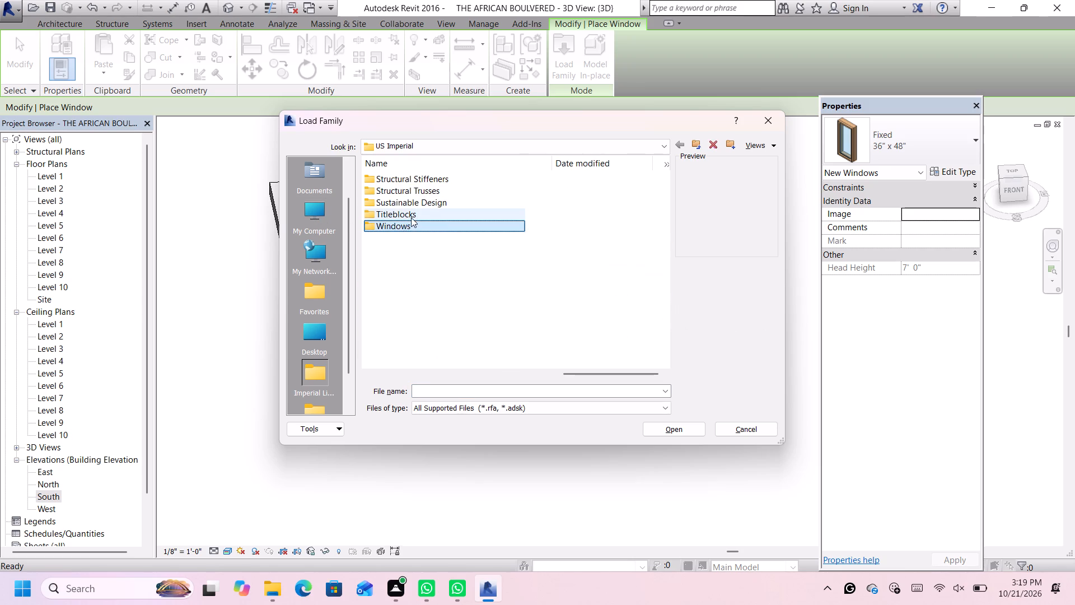
double_click(465, 227)
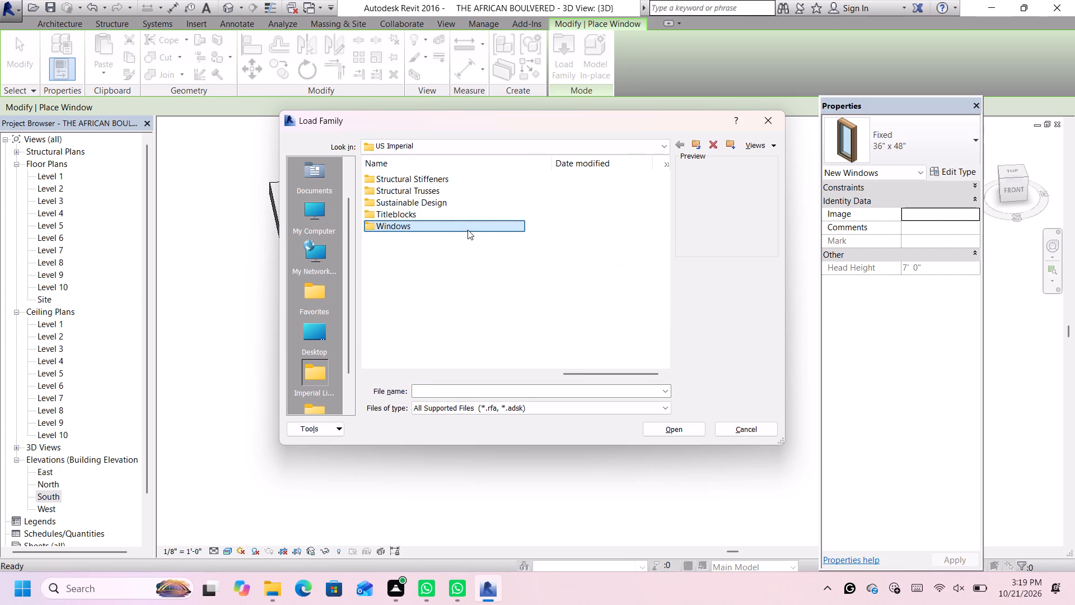
double_click(478, 225)
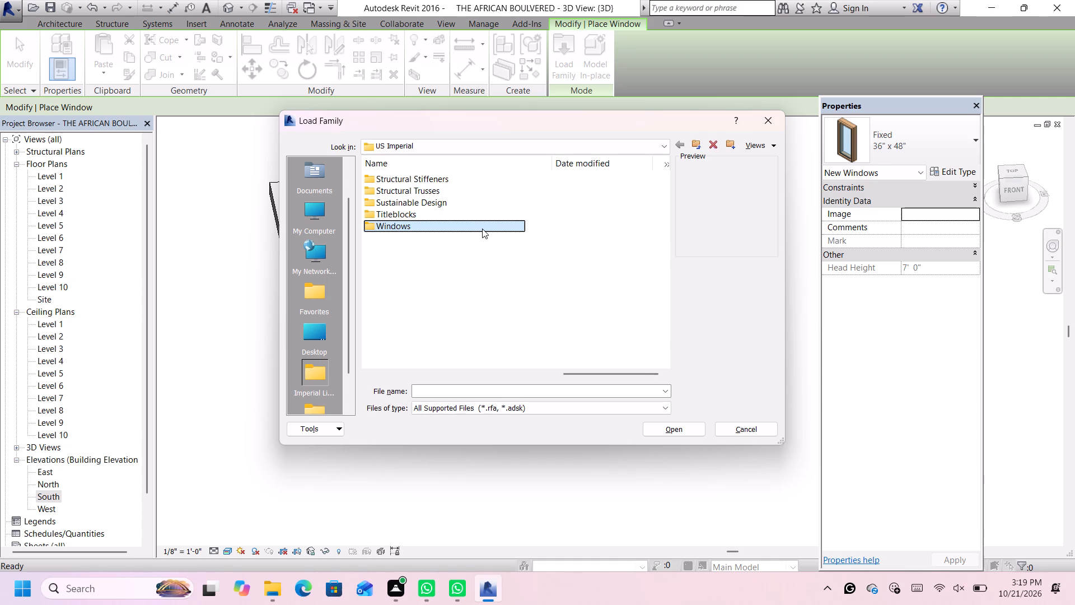
click(481, 231)
scroll(505, 221, up, 3)
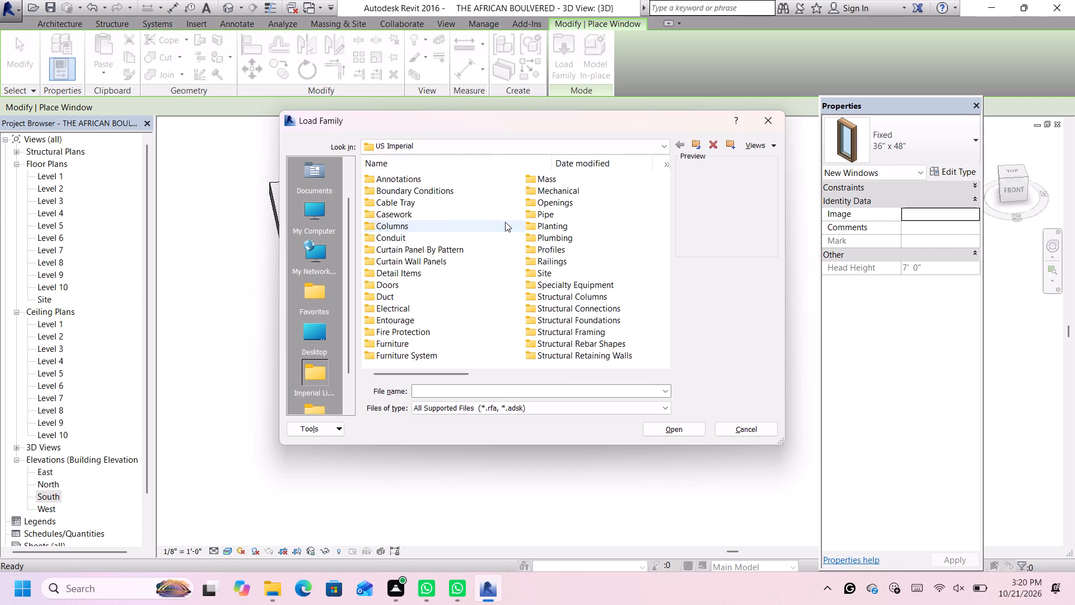
scroll(508, 219, down, 4)
double_click(492, 227)
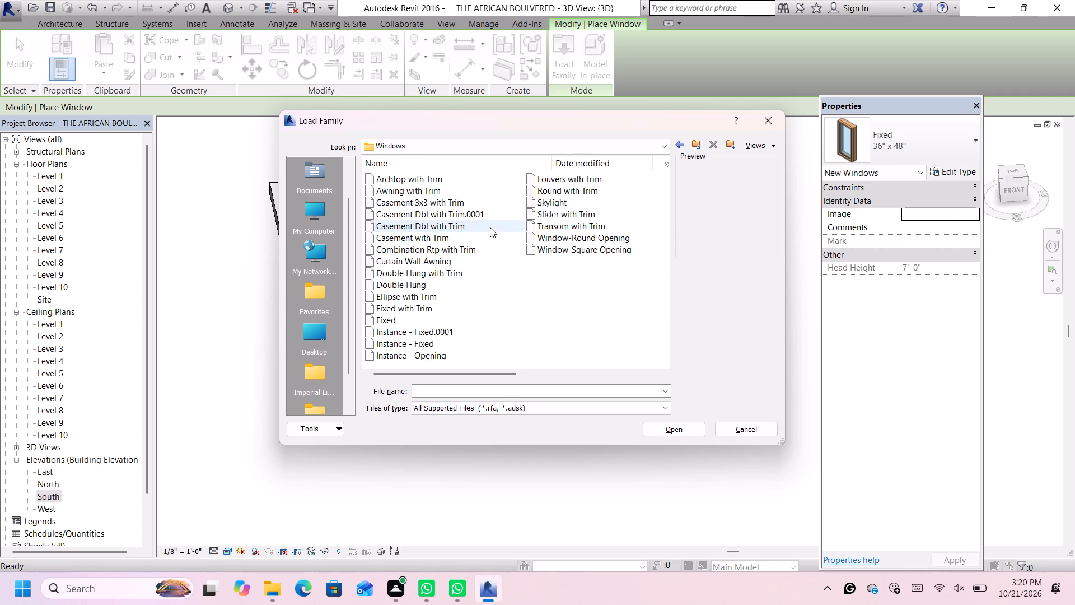
Compare previews of the casement, fixed and opening window families, and load the Instance - Fixed family.
click(438, 359)
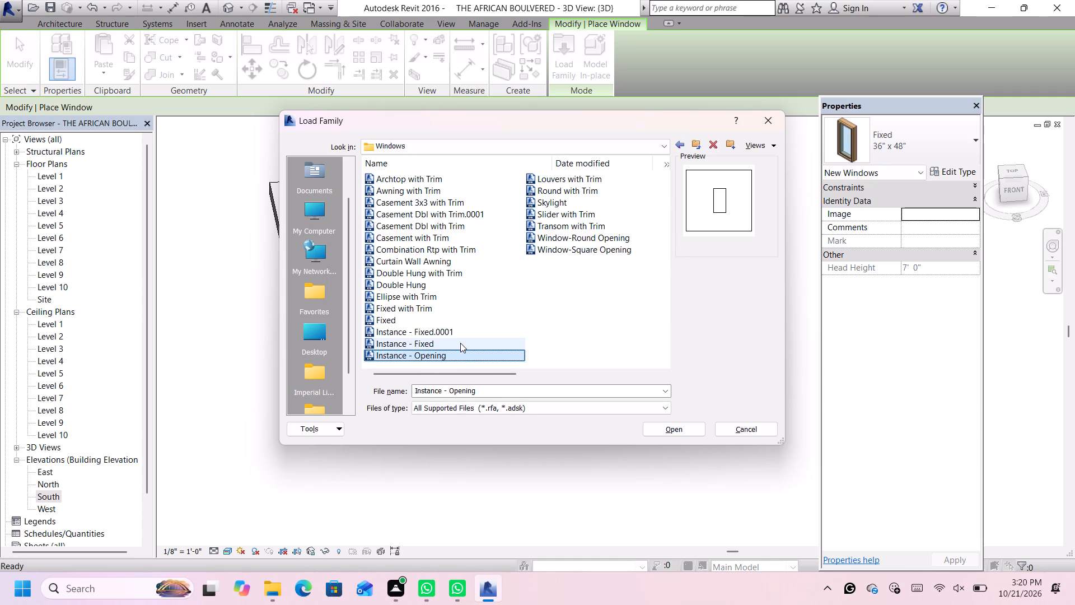
click(464, 202)
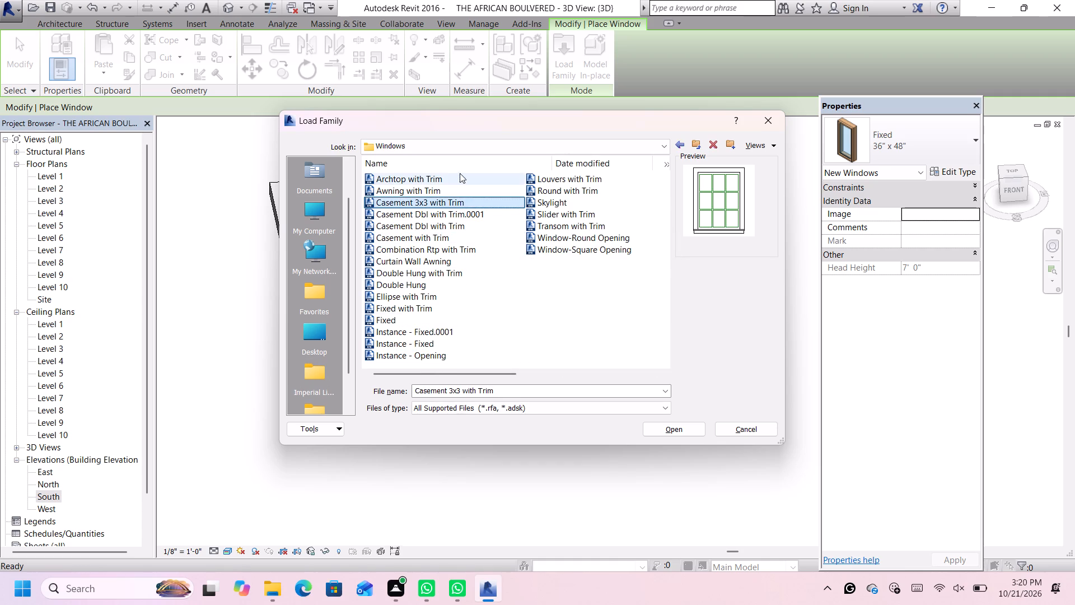
click(459, 173)
click(466, 230)
click(465, 299)
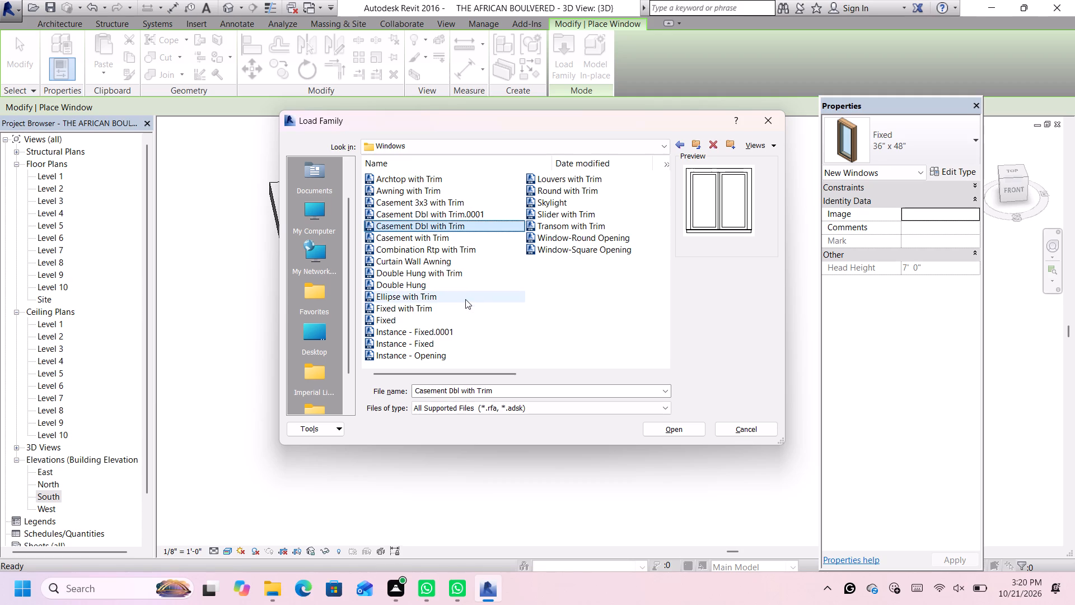
click(455, 286)
click(455, 312)
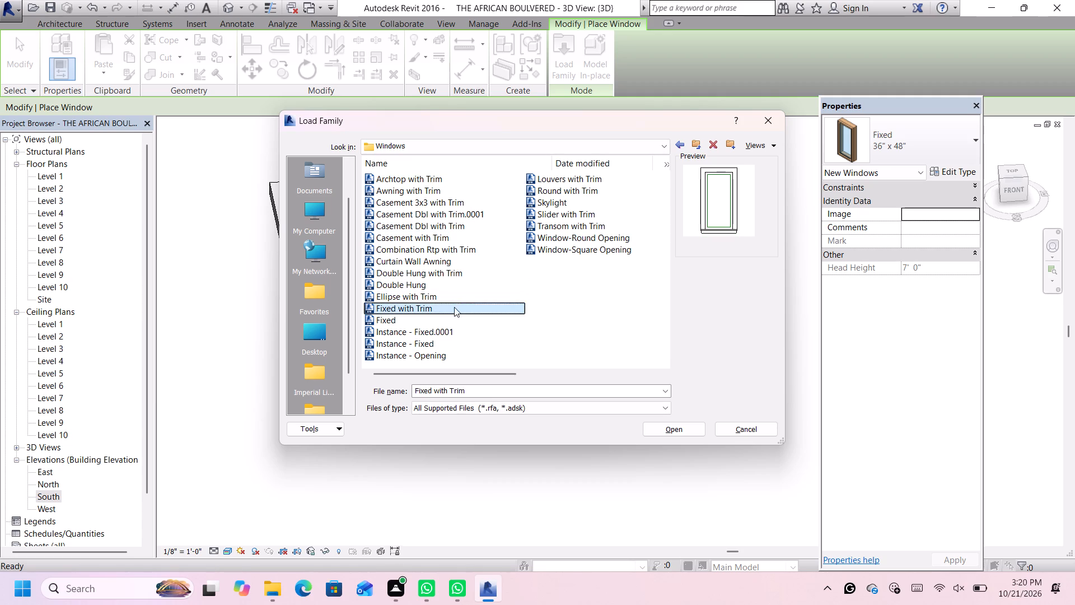
click(448, 334)
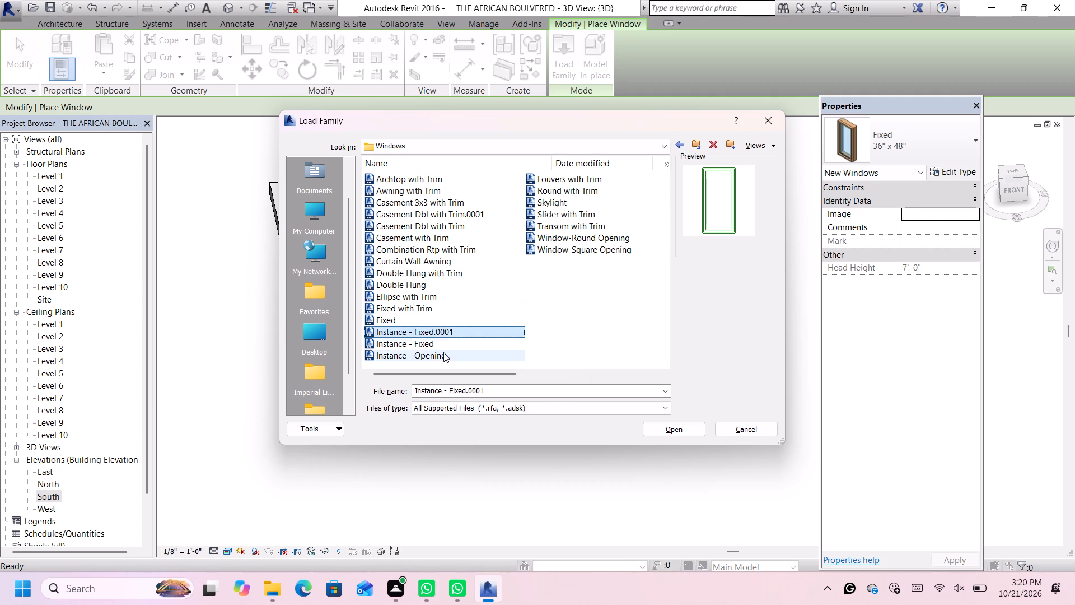
click(445, 353)
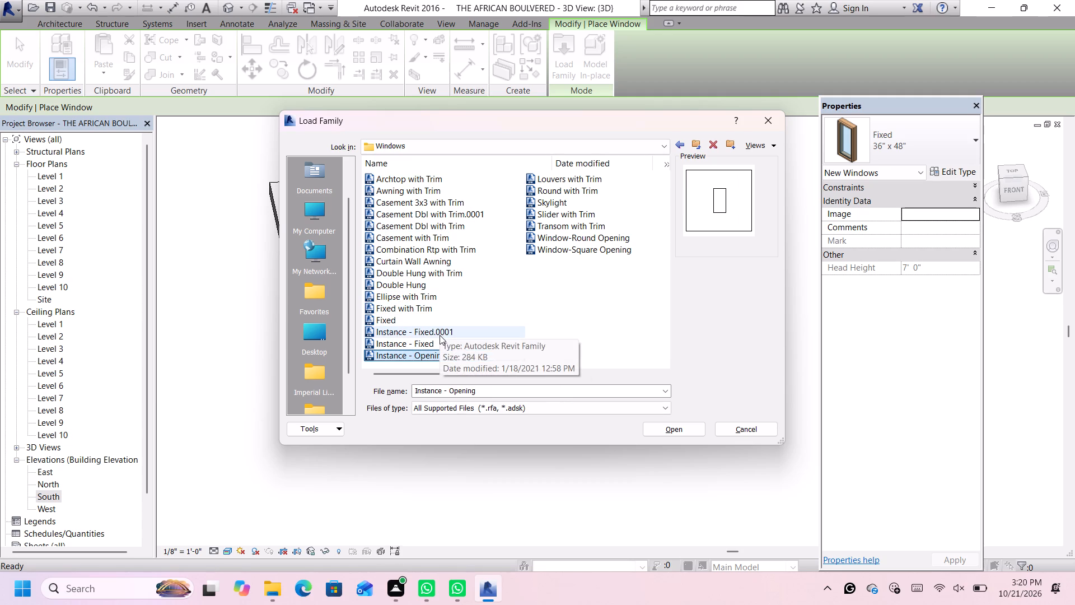
click(441, 335)
click(434, 339)
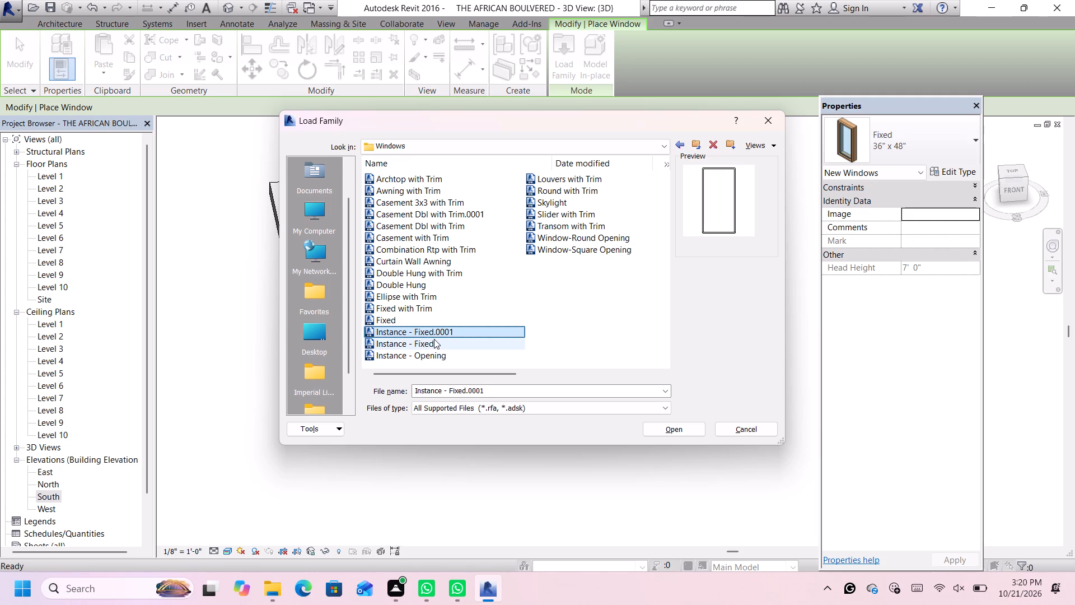
double_click(436, 342)
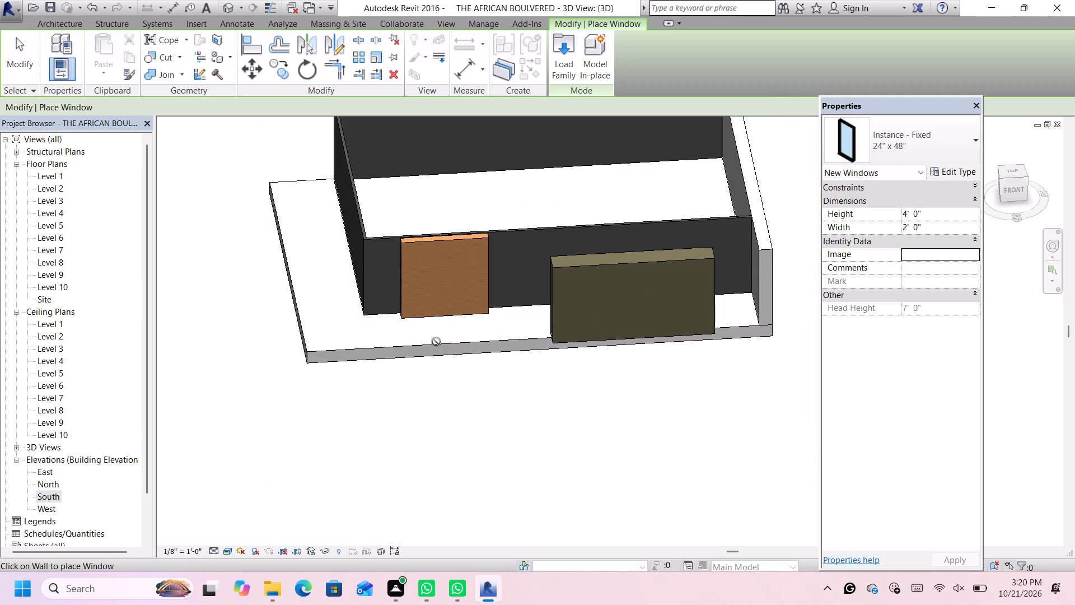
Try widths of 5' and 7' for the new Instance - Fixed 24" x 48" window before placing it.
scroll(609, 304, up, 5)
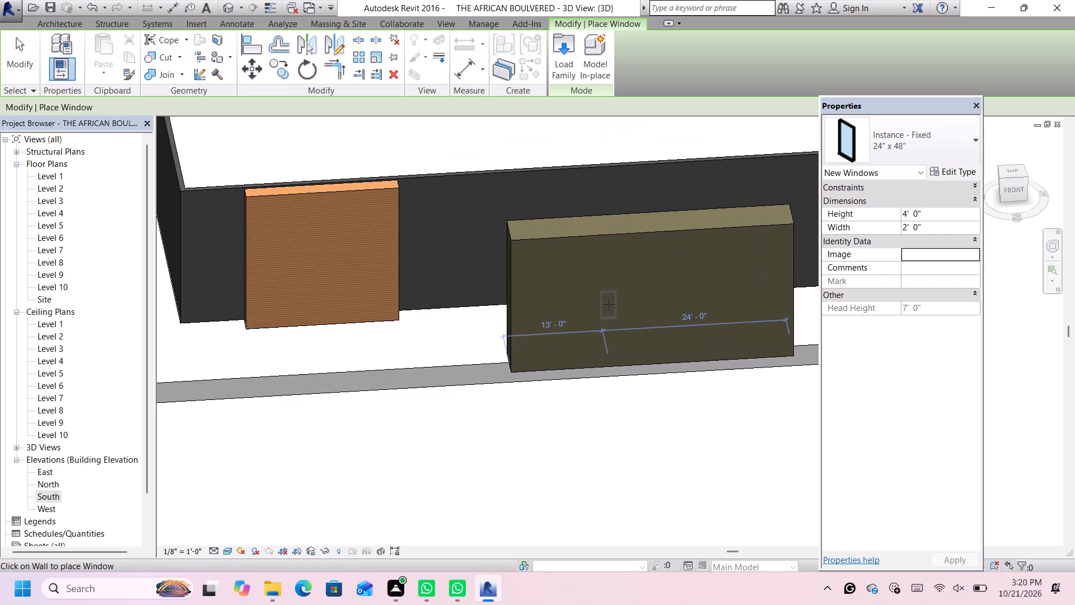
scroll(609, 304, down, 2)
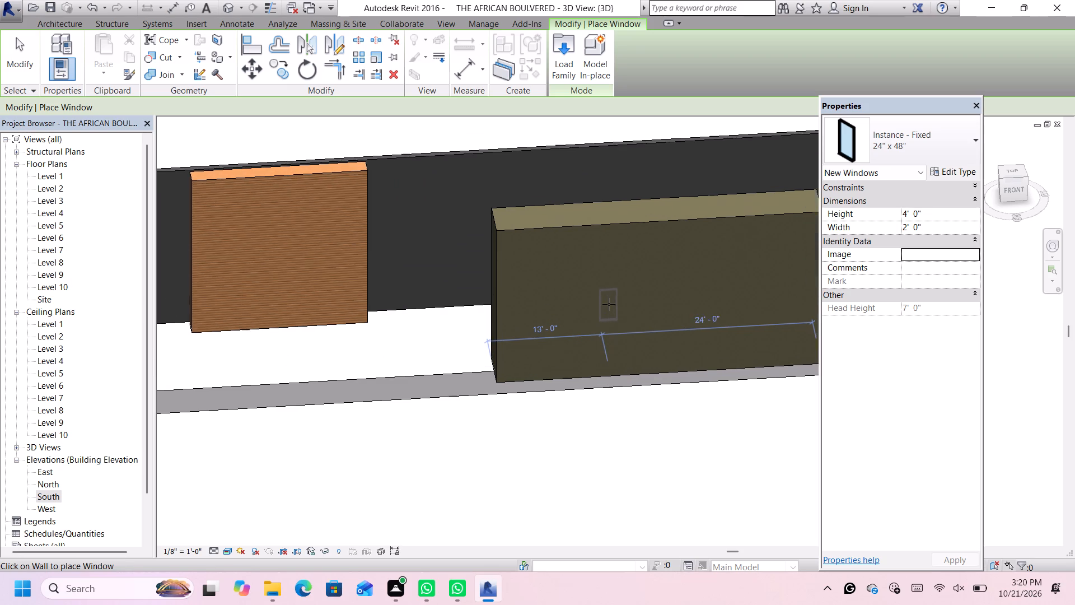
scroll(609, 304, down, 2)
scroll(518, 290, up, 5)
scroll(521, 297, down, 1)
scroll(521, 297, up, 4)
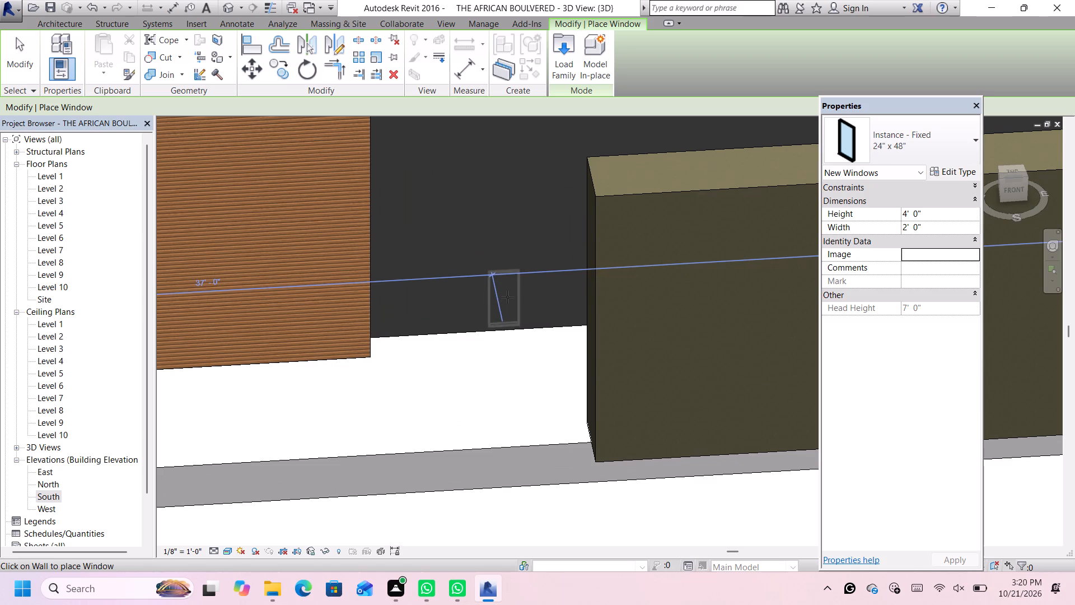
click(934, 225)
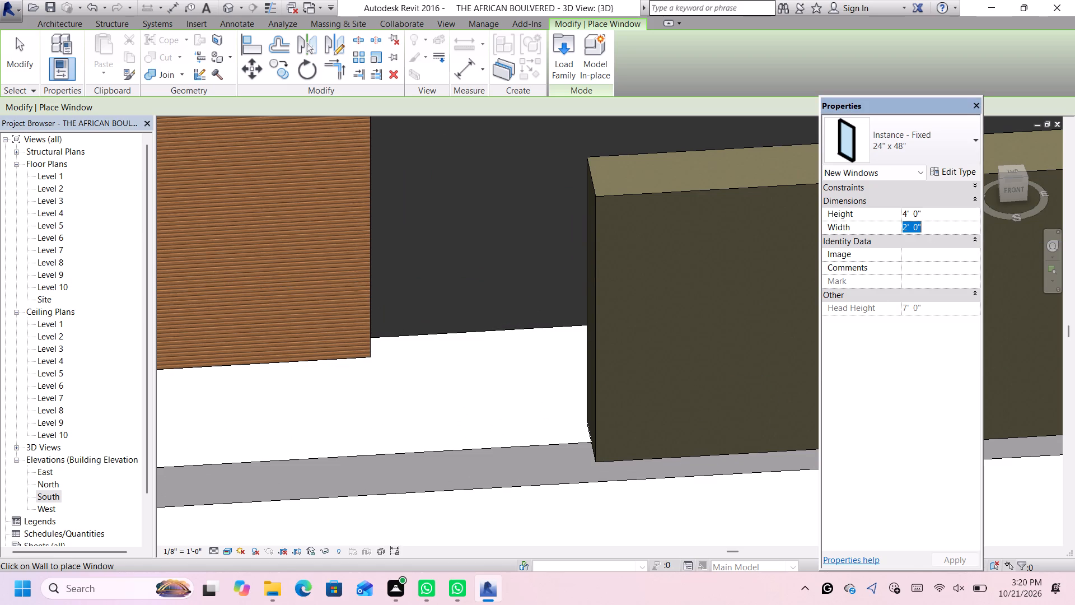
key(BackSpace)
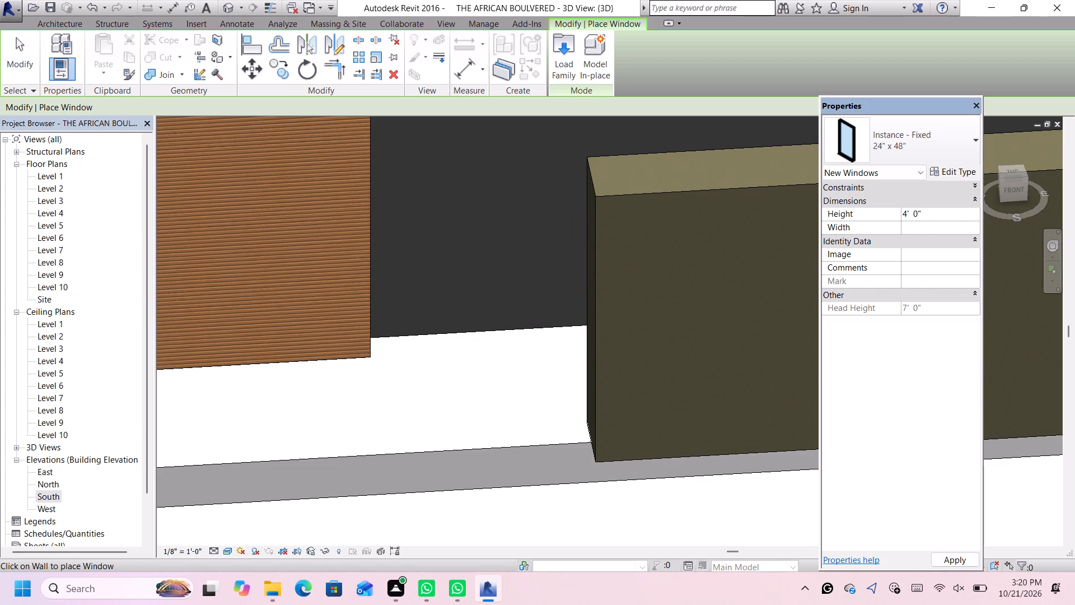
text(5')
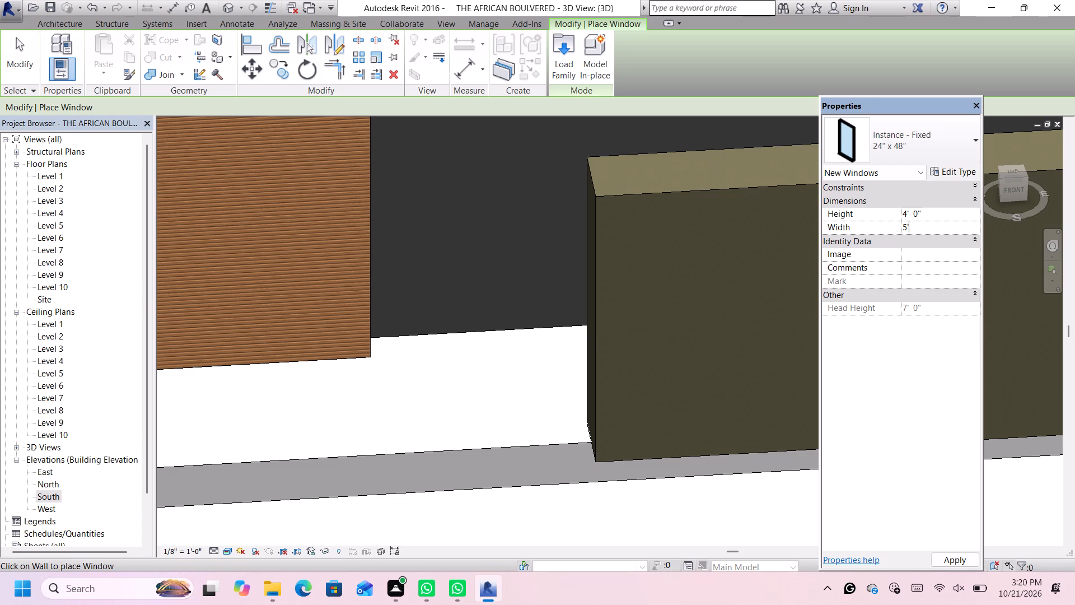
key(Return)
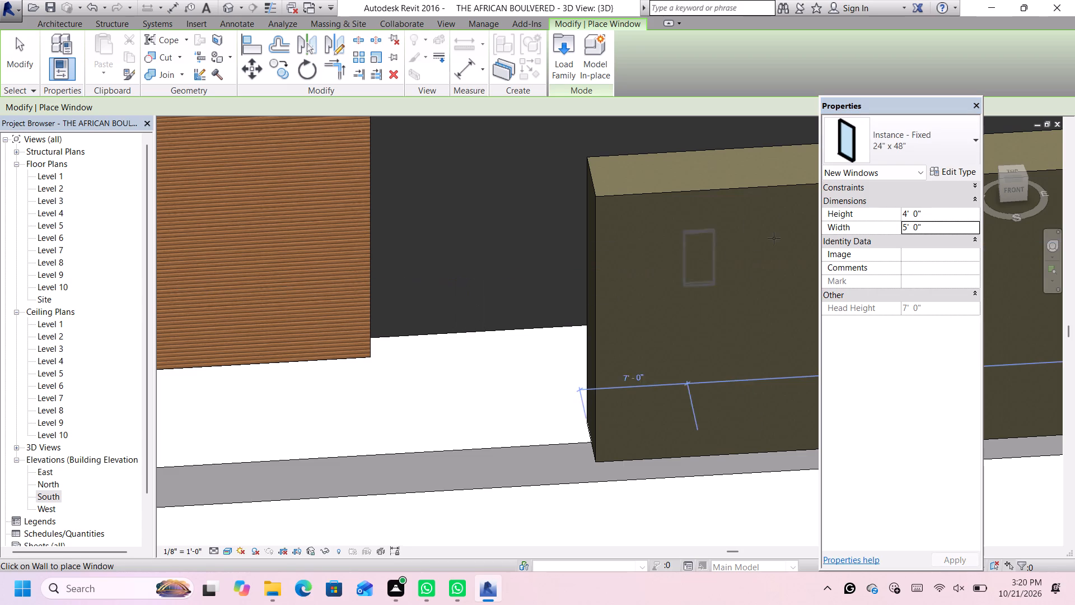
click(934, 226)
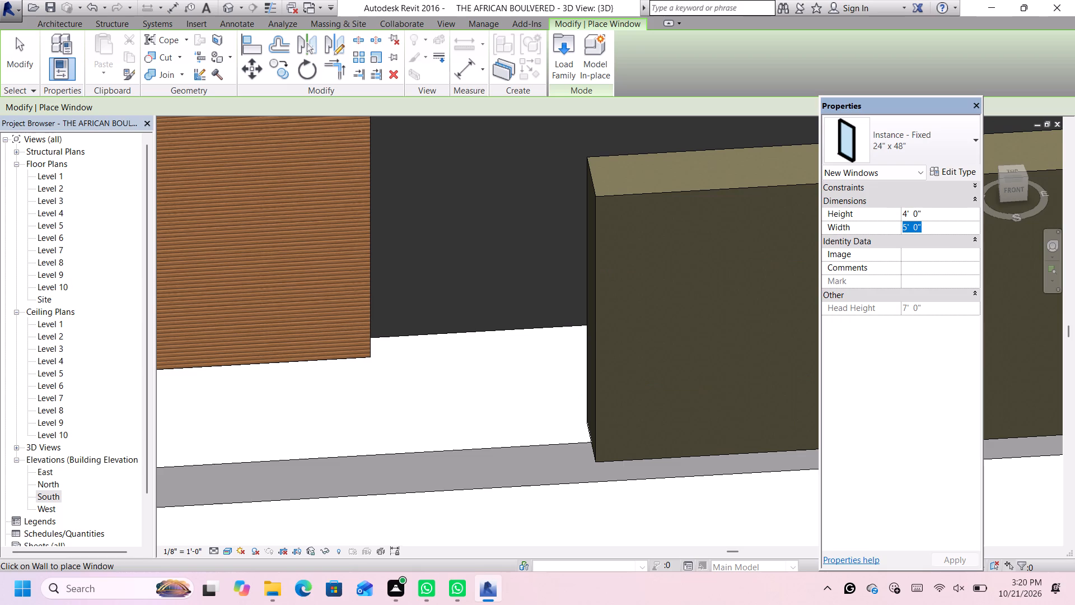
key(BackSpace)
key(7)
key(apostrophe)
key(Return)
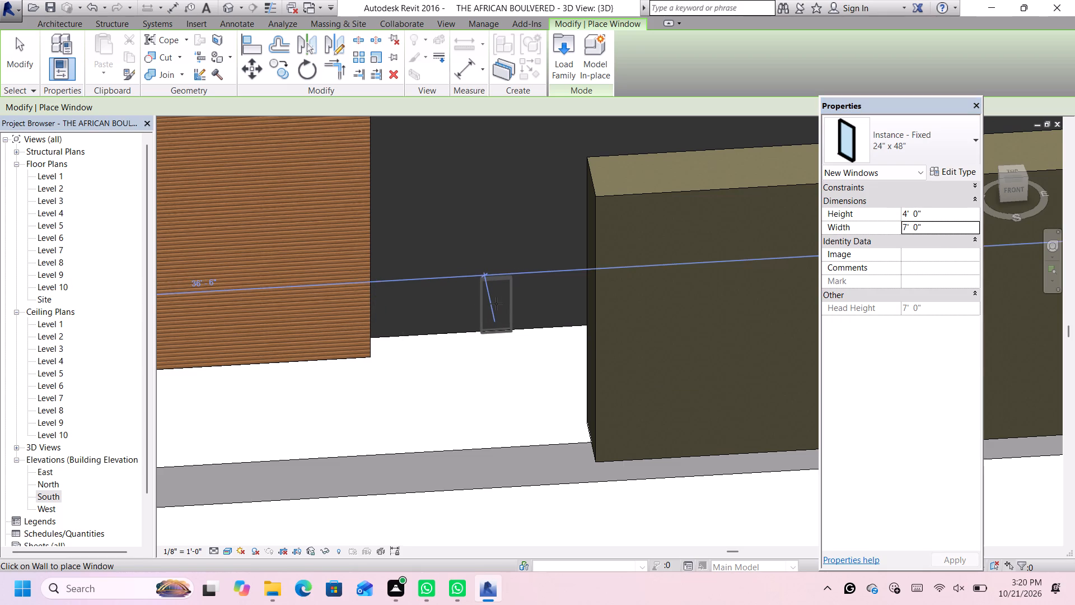
Set the new Instance - Fixed window's width to 15'.
scroll(496, 304, down, 4)
scroll(496, 304, up, 5)
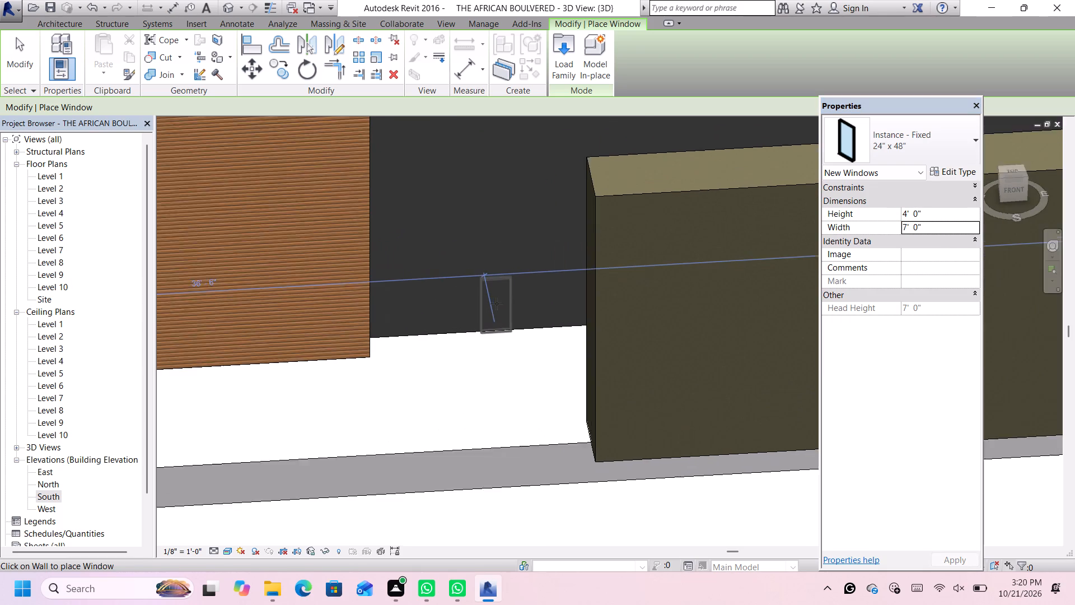
scroll(497, 304, up, 1)
scroll(497, 297, down, 5)
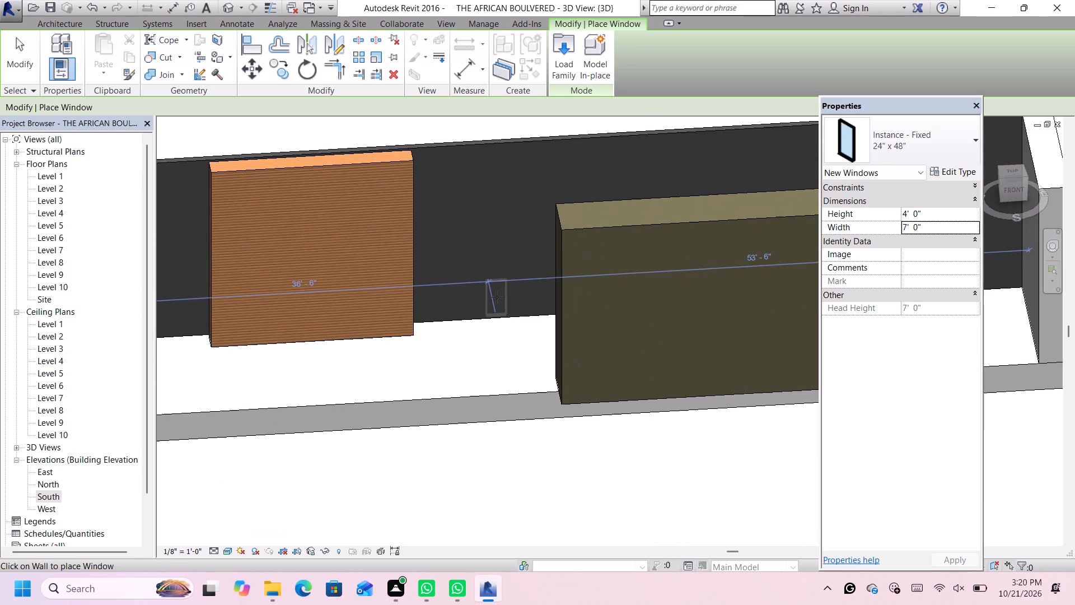
click(955, 225)
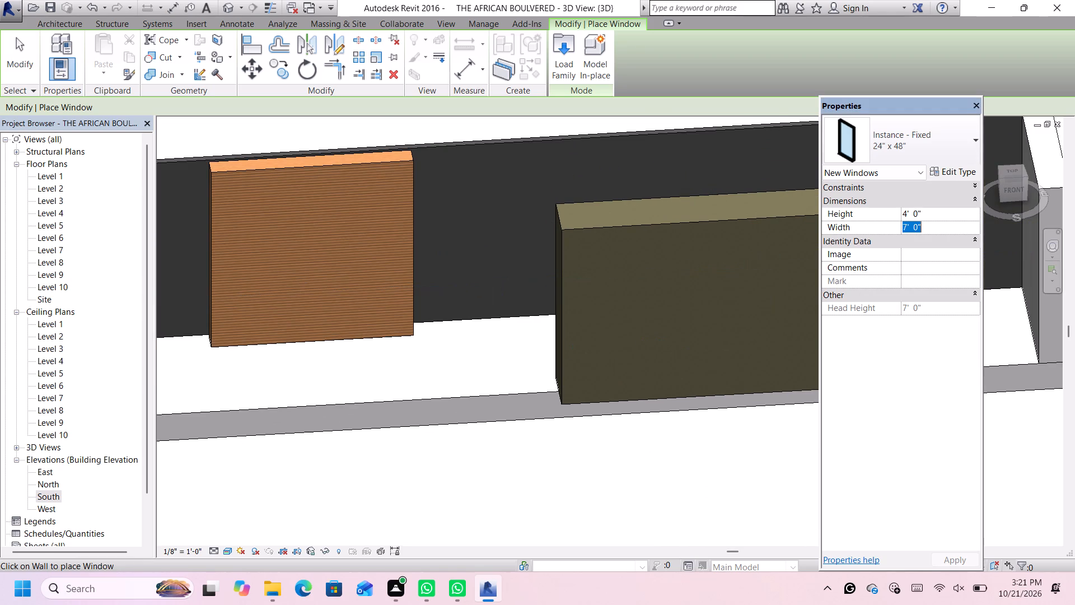
key(BackSpace)
text(15')
key(Return)
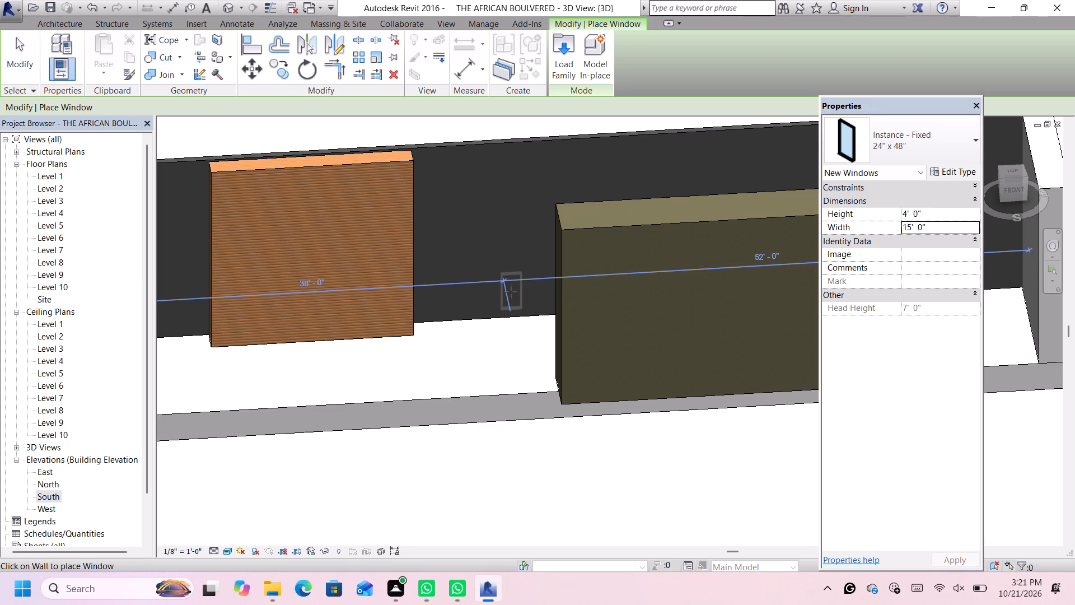
Place the fixed window in the south wall between the wood and olive walls, centred about 39'-6" from the wall's west end.
click(524, 299)
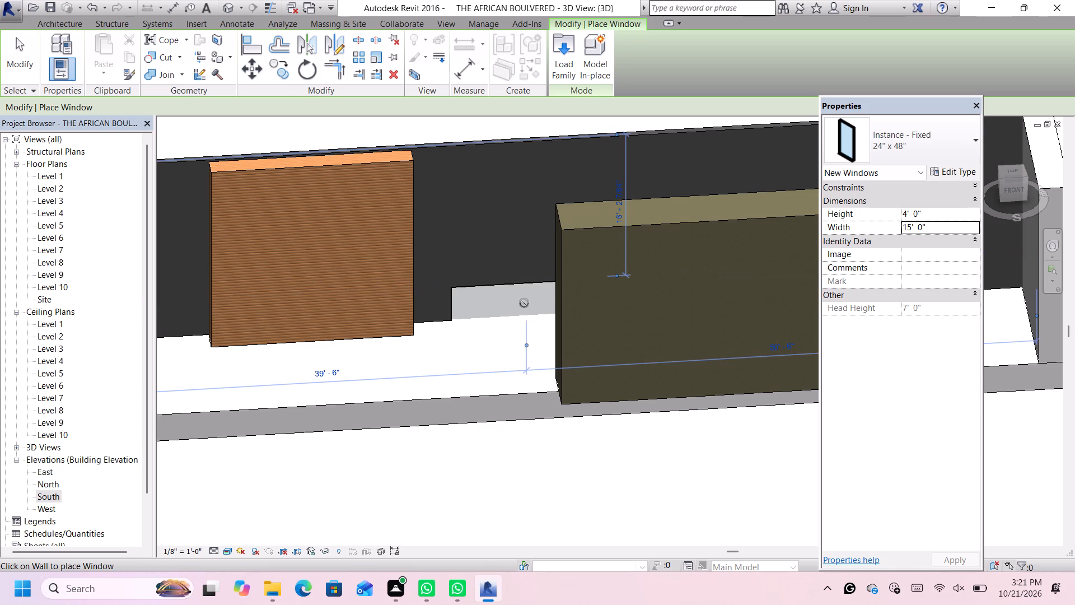
scroll(512, 315, down, 3)
scroll(513, 315, up, 2)
scroll(521, 325, down, 1)
scroll(523, 328, up, 3)
scroll(538, 393, down, 3)
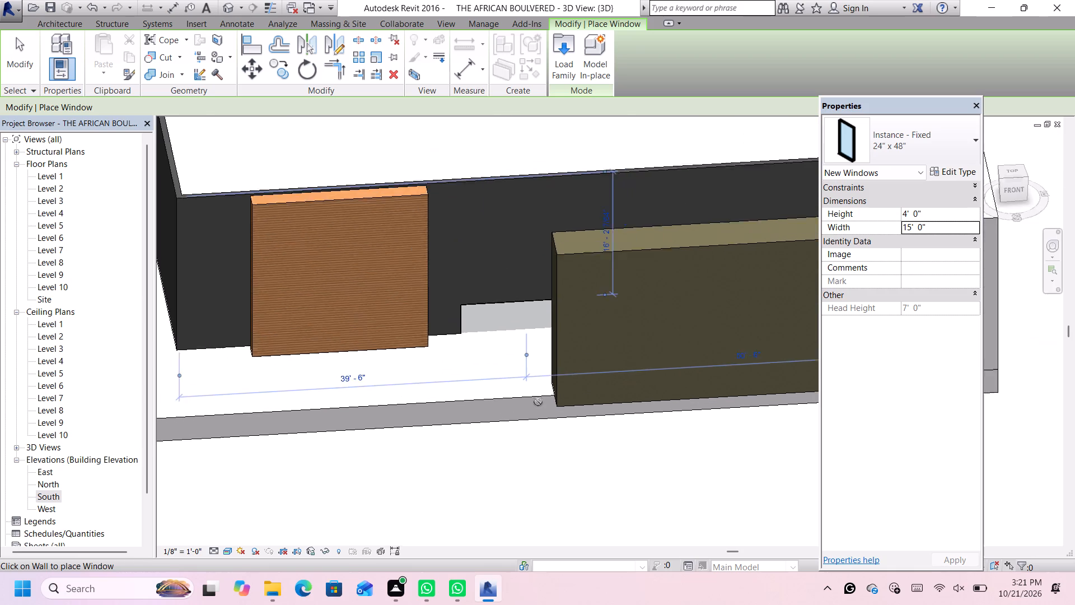
scroll(543, 434, up, 2)
scroll(499, 249, up, 6)
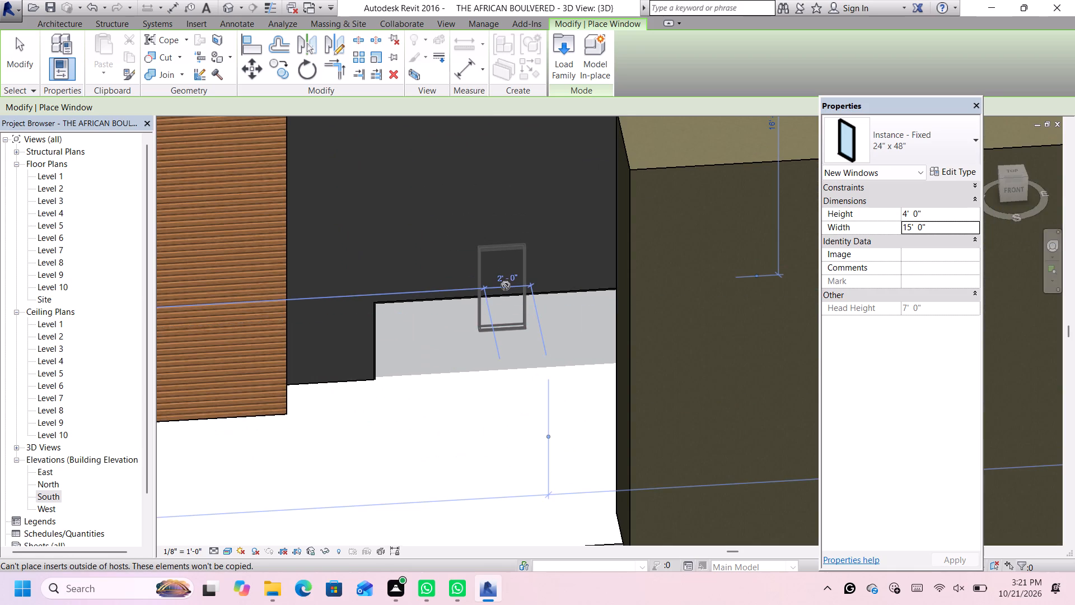
key(Escape)
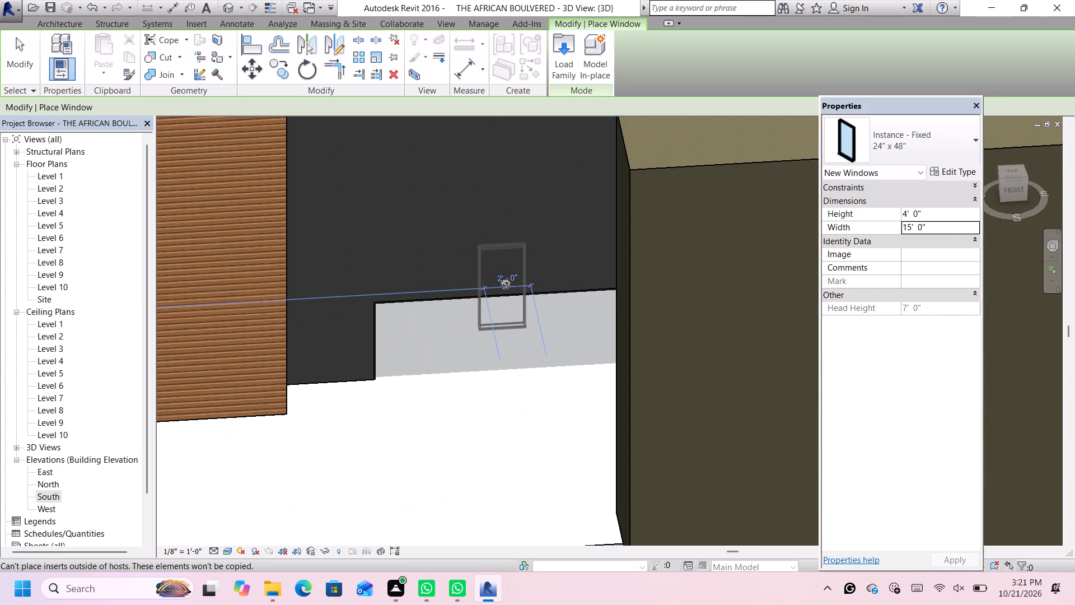
key(space)
key(space)
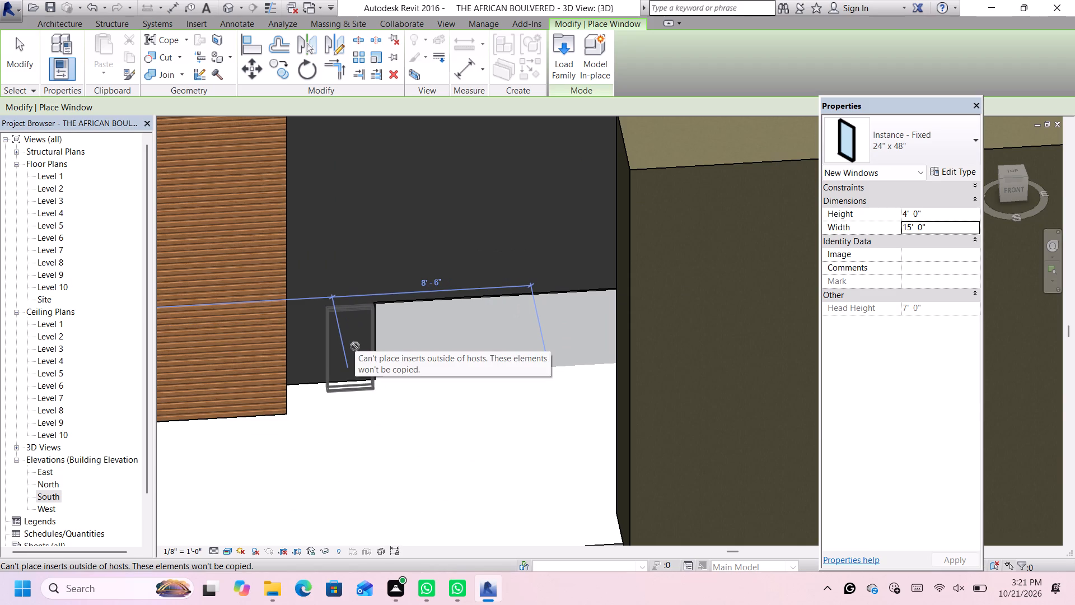
key(Escape)
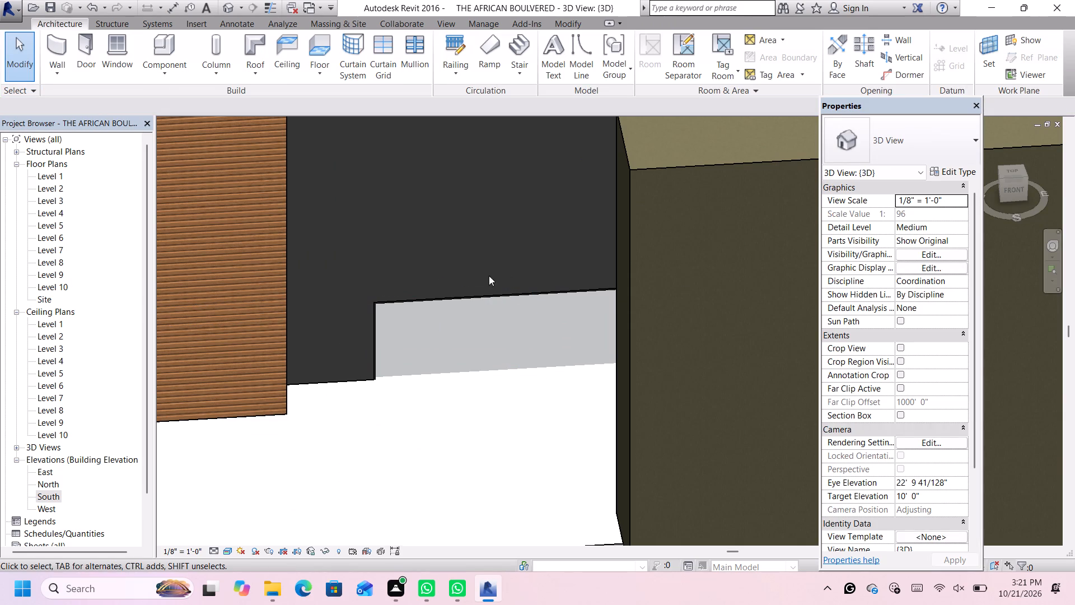
Set the placed fixed window's width to 7'.
click(454, 296)
scroll(454, 296, down, 2)
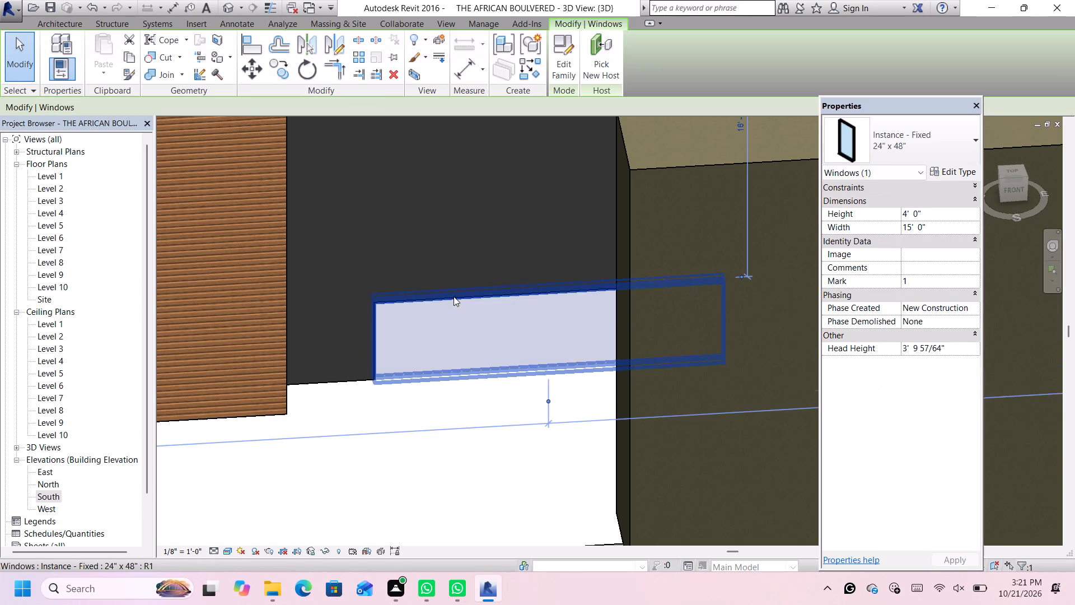
scroll(454, 296, down, 6)
click(933, 225)
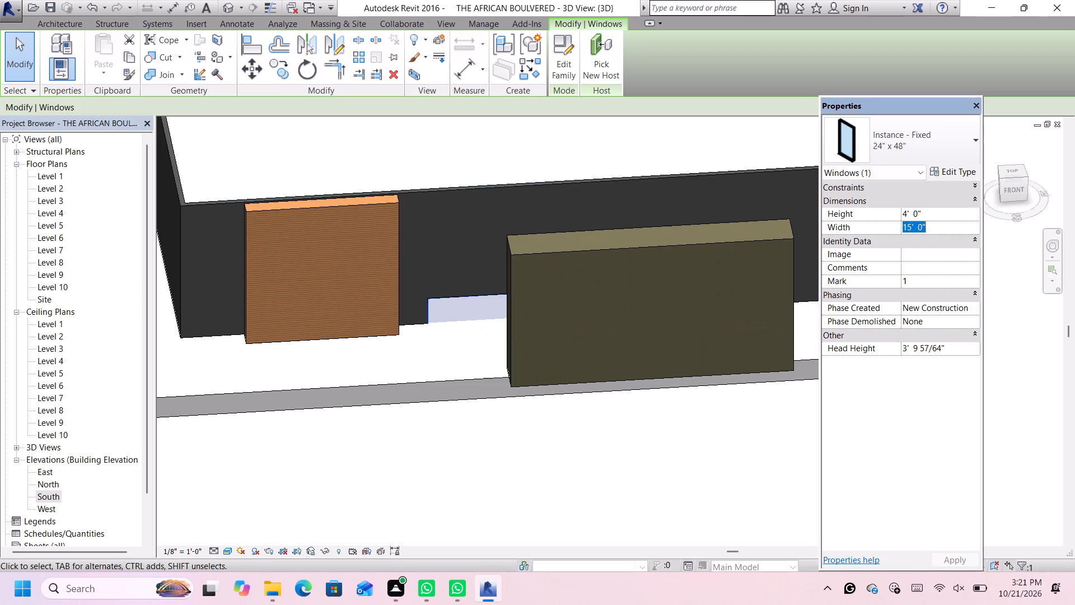
key(BackSpace)
text(7')
key(Return)
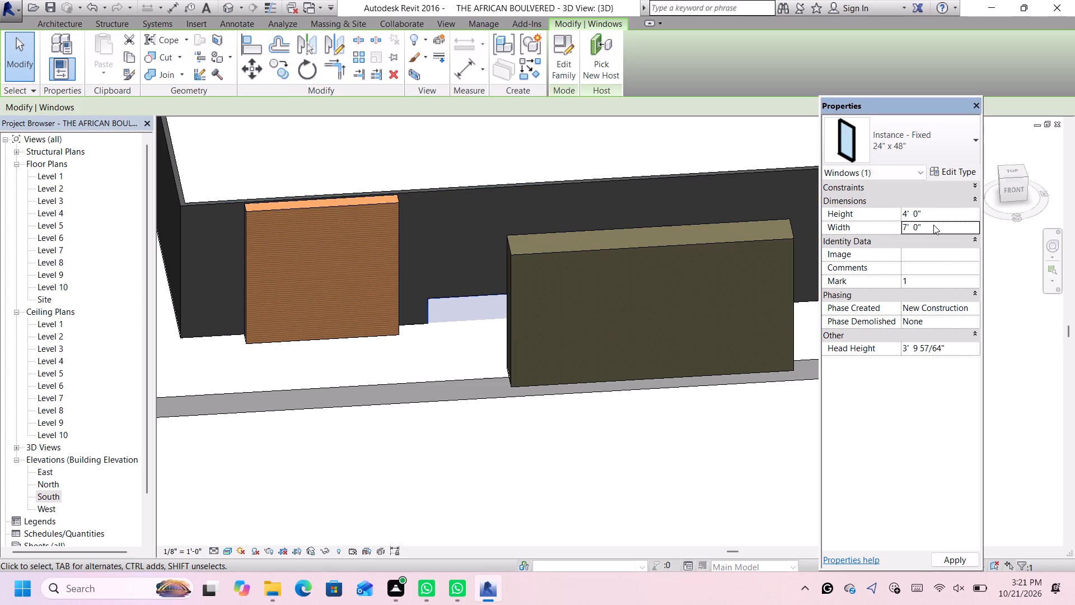
key(Return)
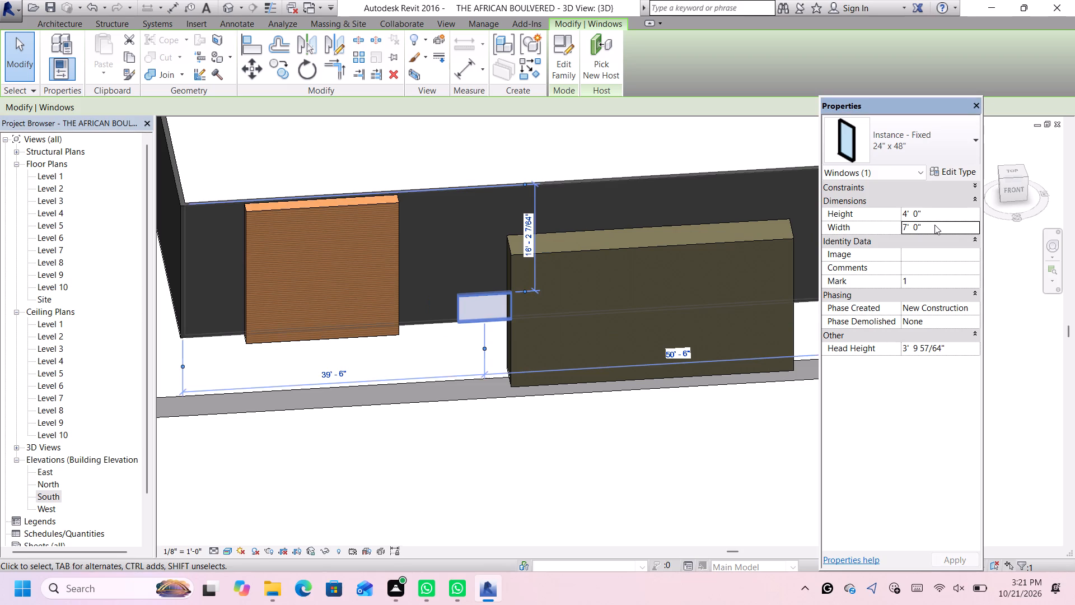
key(Left)
key(Left)
key(Left)
key(Left)
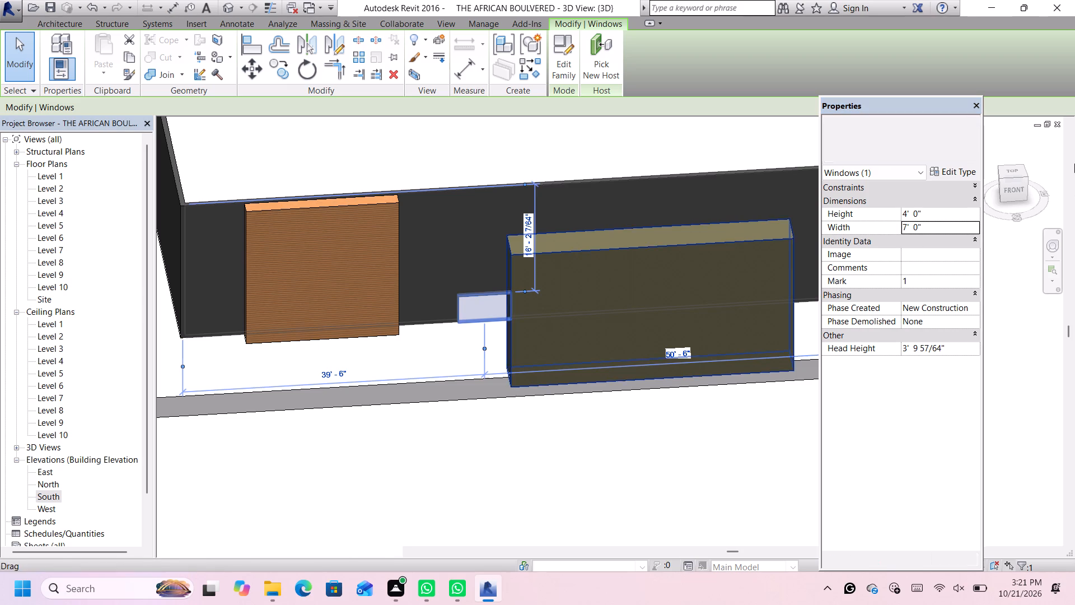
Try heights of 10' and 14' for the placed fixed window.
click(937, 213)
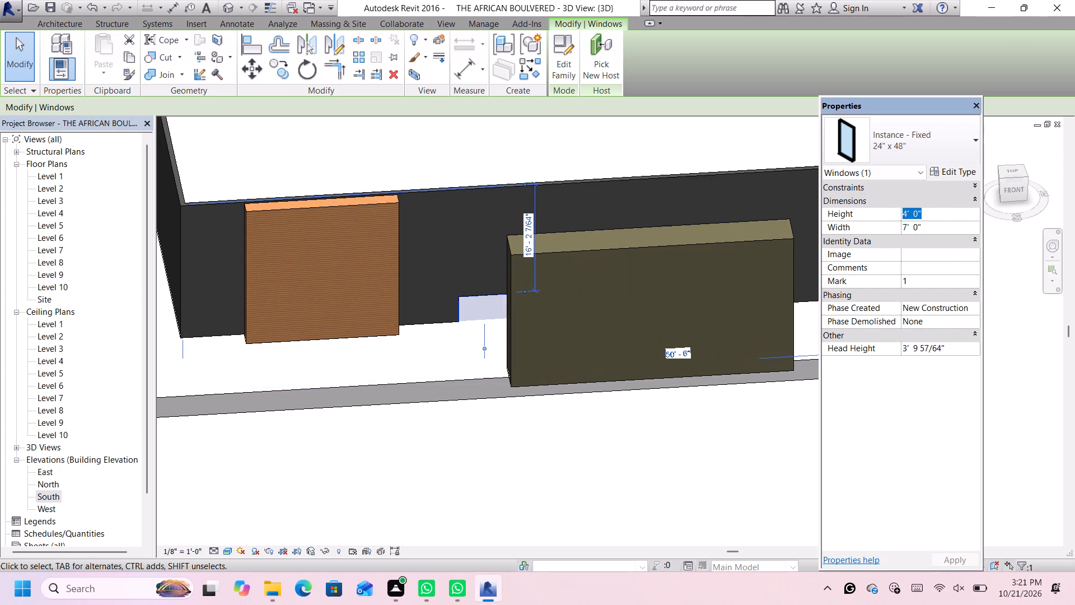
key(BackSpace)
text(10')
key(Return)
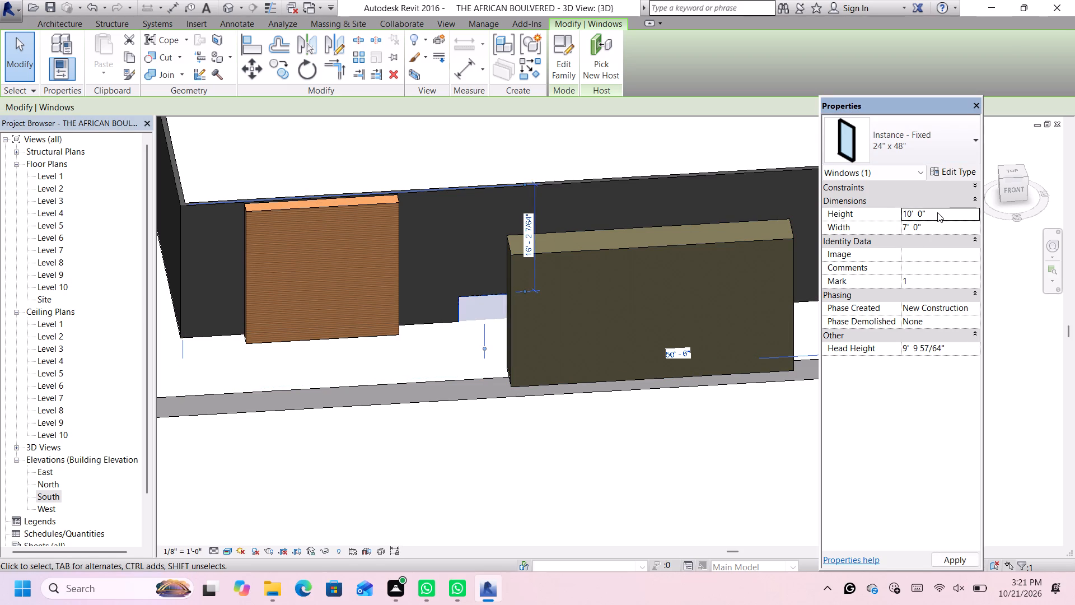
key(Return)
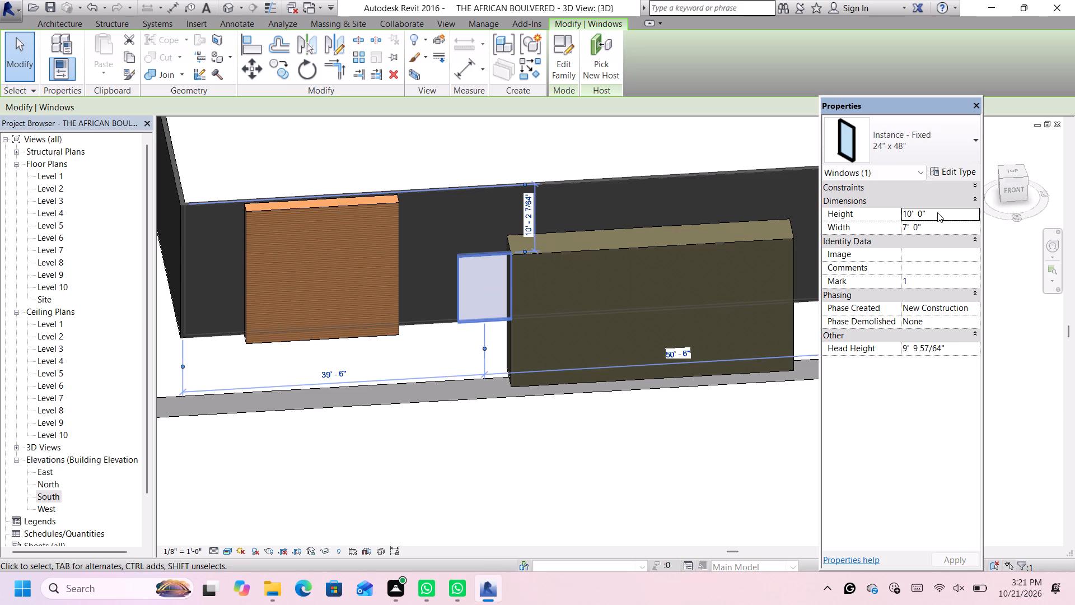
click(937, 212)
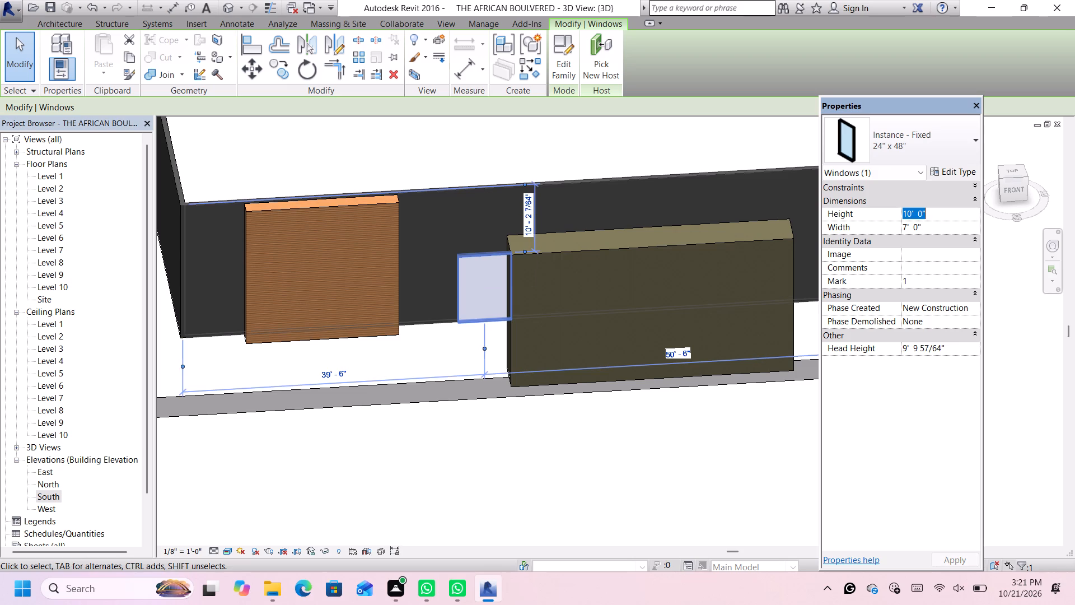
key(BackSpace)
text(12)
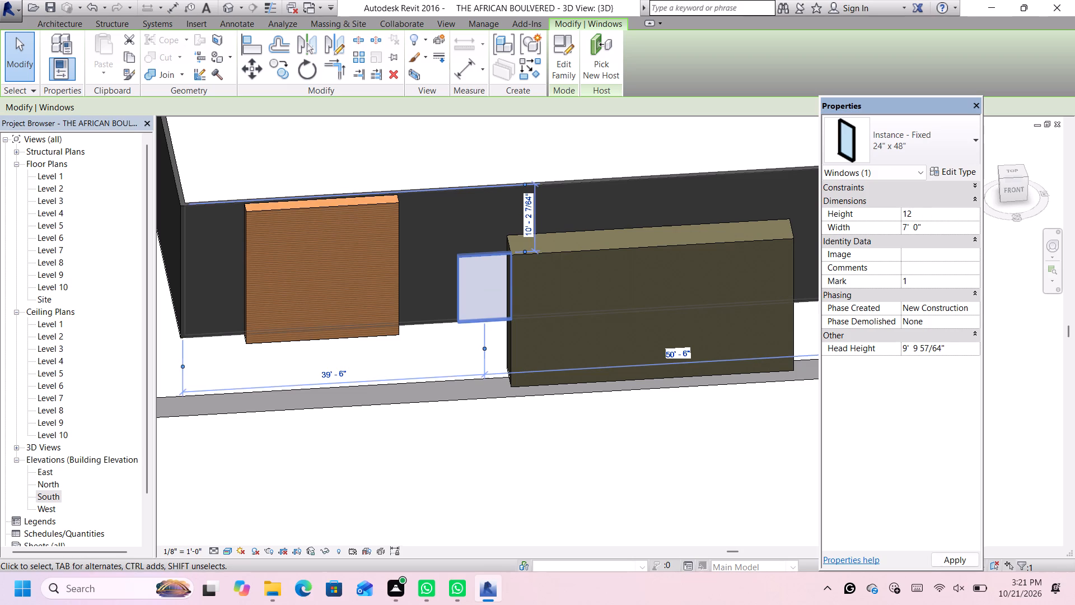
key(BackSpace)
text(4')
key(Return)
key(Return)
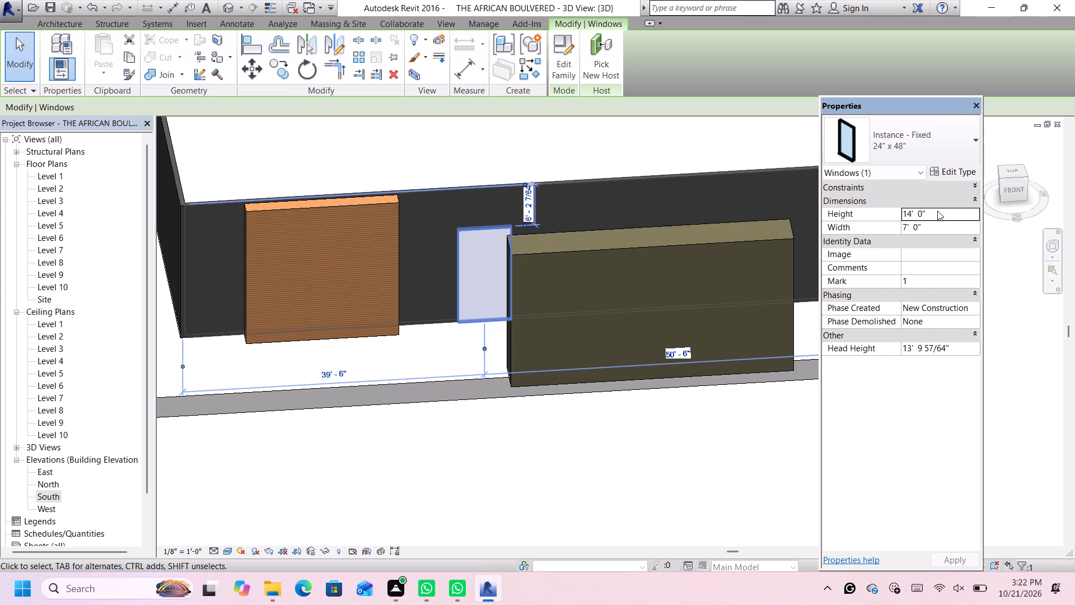
Set the placed fixed window's height to 12'.
click(936, 208)
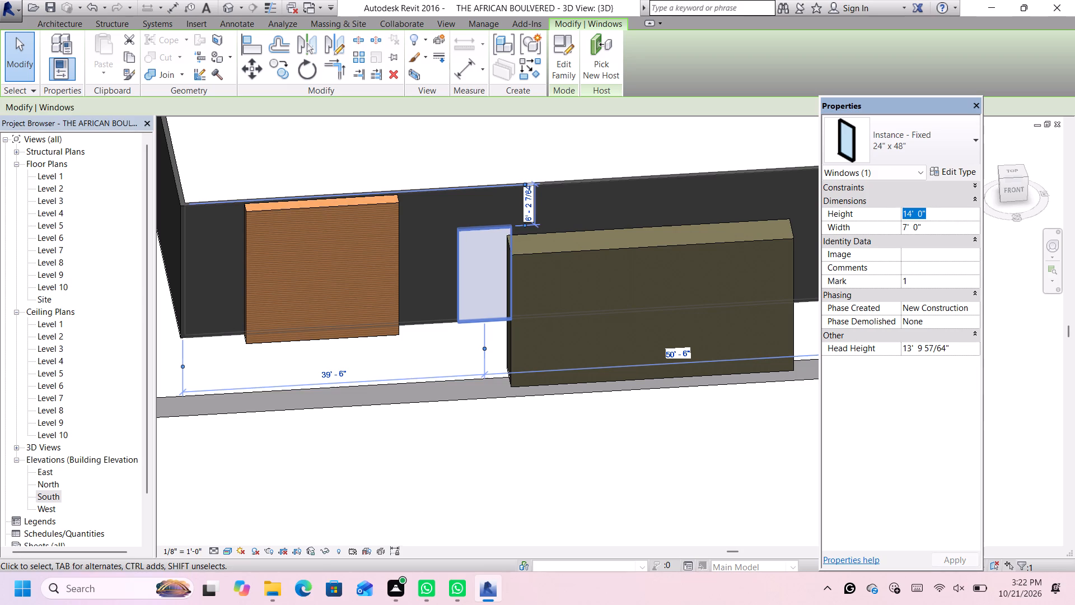
key(BackSpace)
text(12')
key(Return)
key(Return)
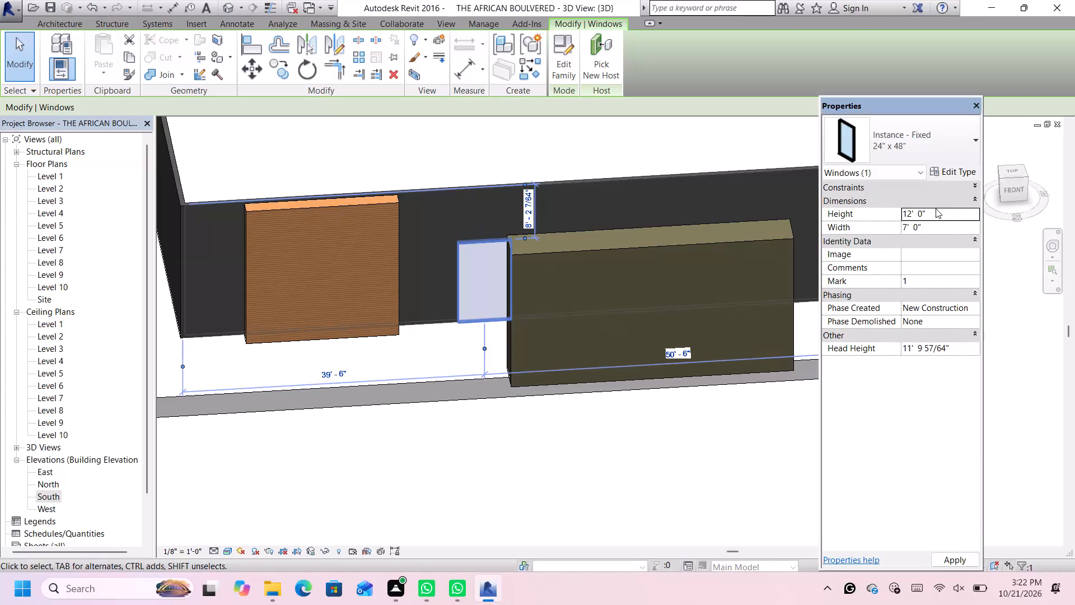
scroll(474, 341, up, 1)
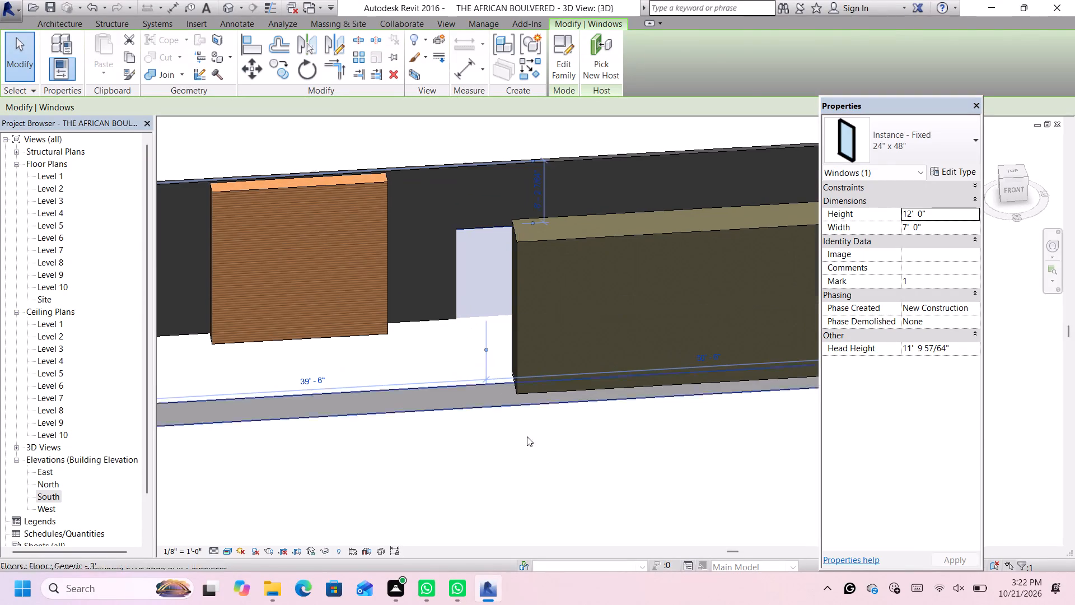
click(538, 454)
Nudge the window west to about 37'-6" from the south wall's west end and raise it about 4".
click(454, 300)
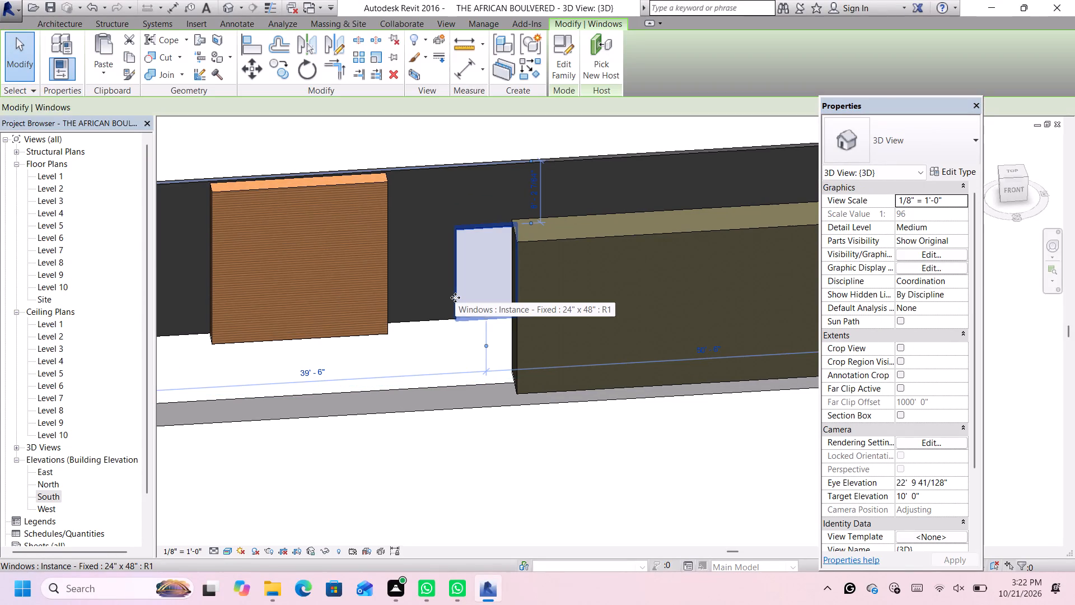
key(Left)
key(Left)
key(Left)
key(Left)
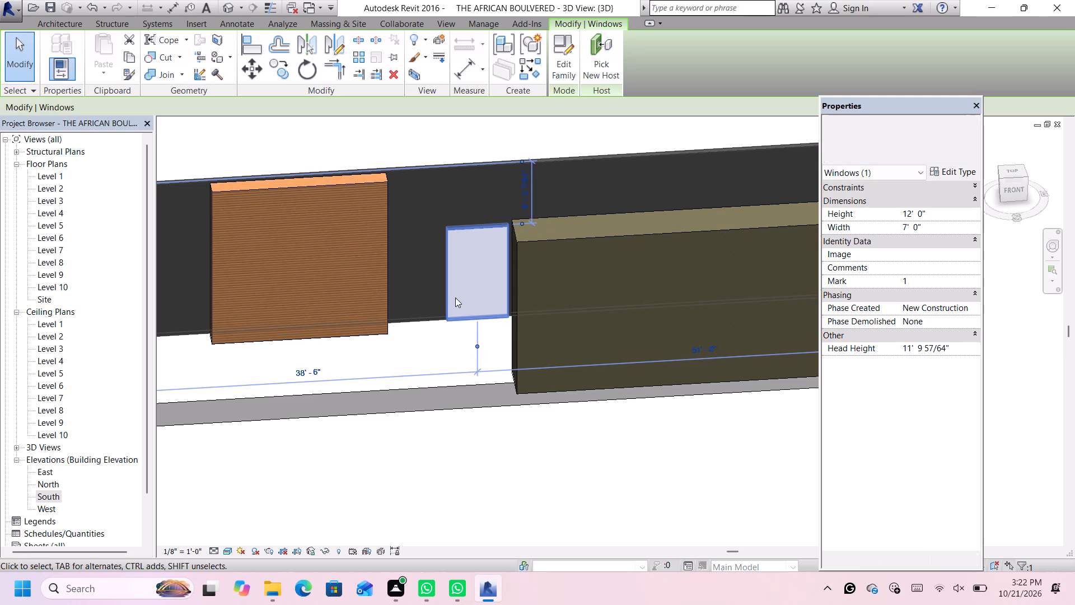
key(Left)
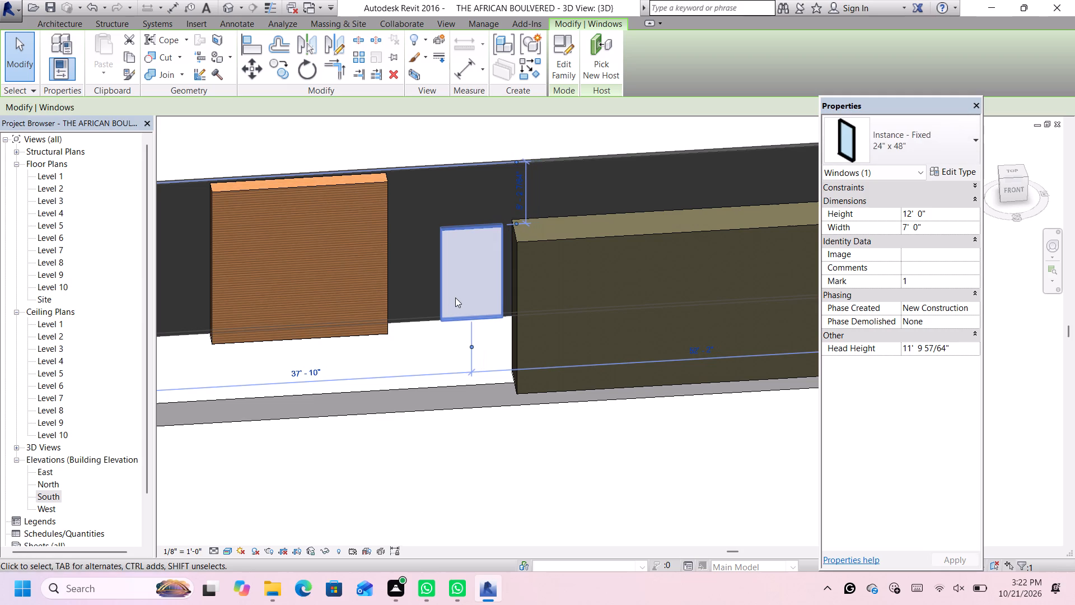
key(Left)
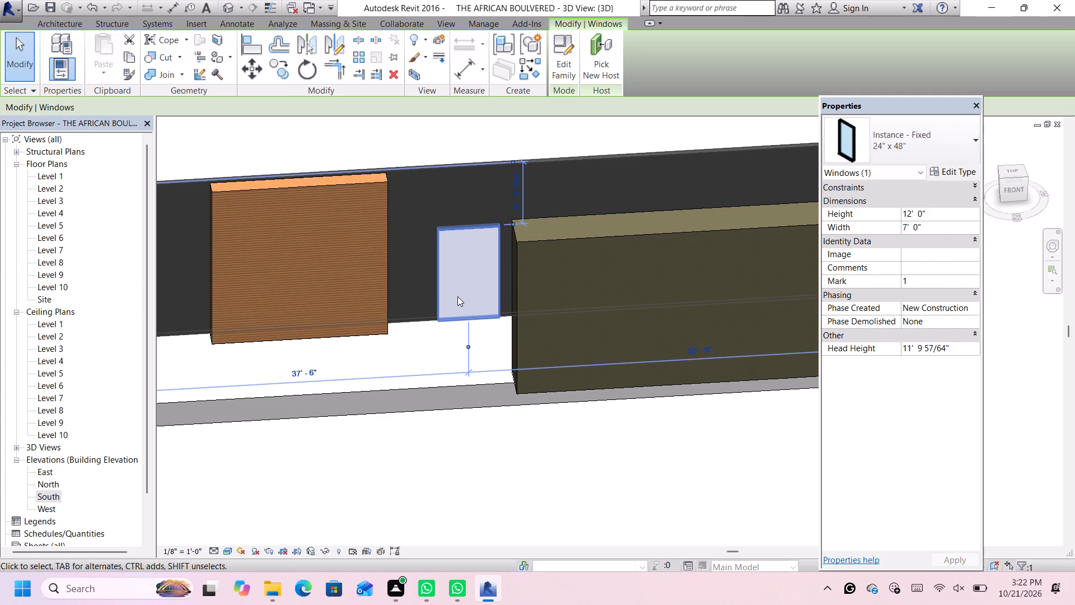
key(Up)
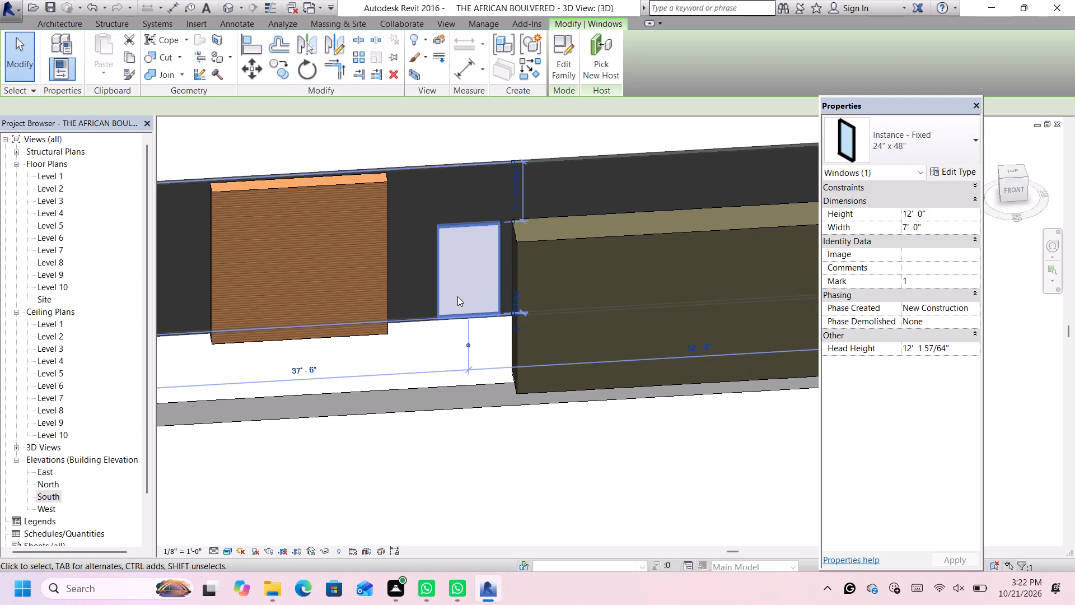
click(524, 480)
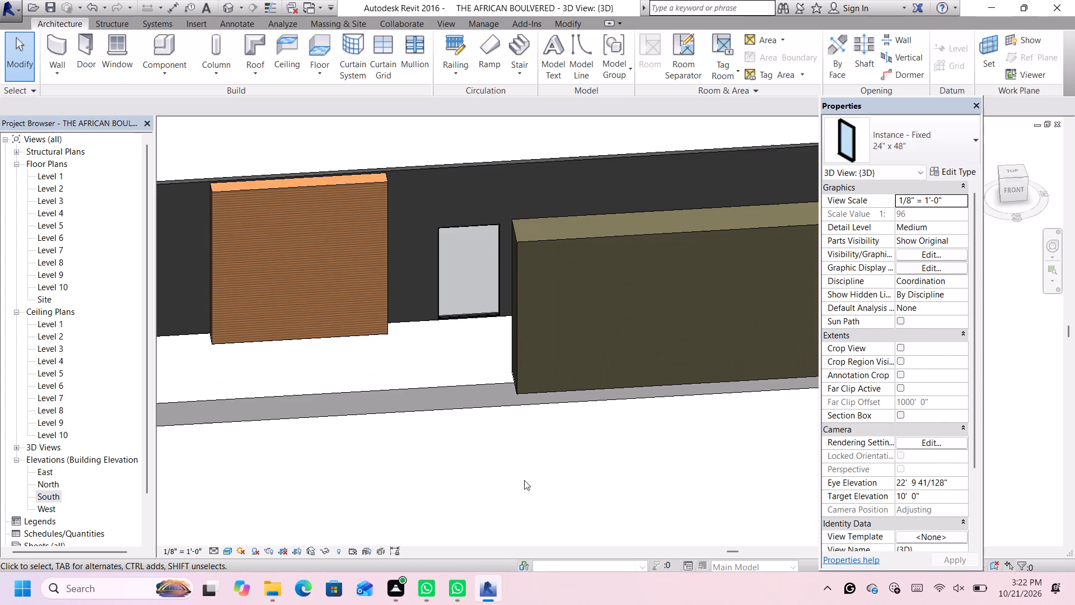
In the front view, nudge the window west to 35'-6" from the wall's west end, between the wood and olive walls.
scroll(518, 481, down, 3)
middle_drag(513, 473, 497, 449)
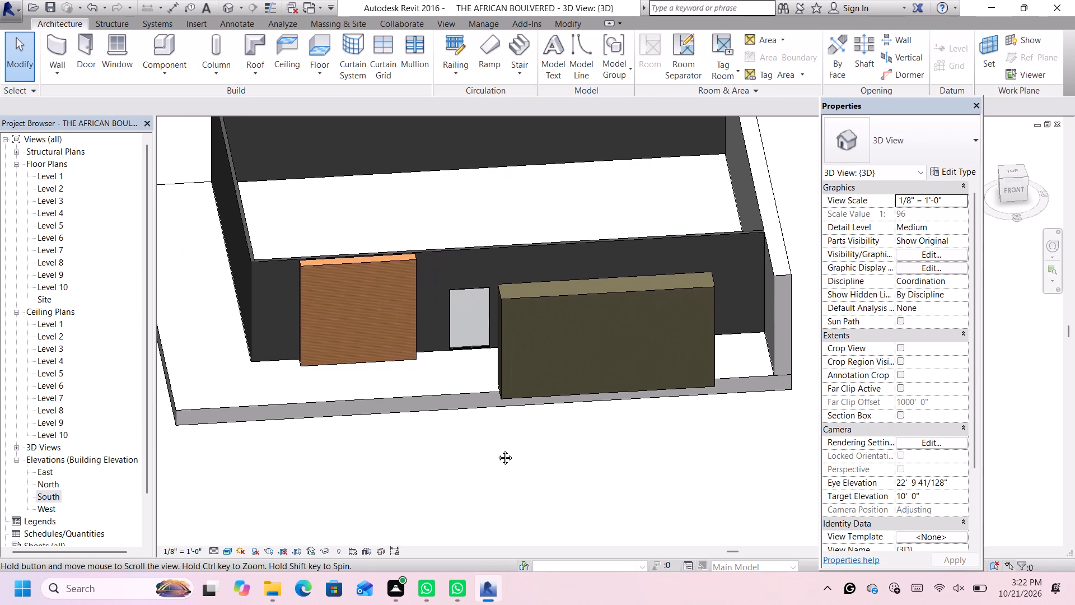
middle_drag(497, 449, 501, 463)
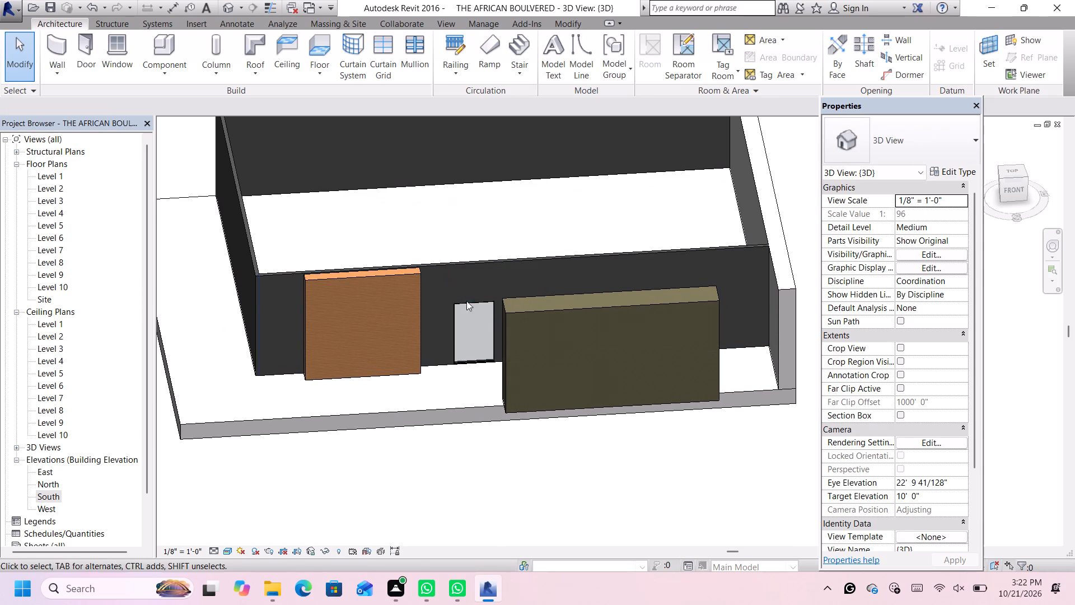
scroll(470, 303, down, 4)
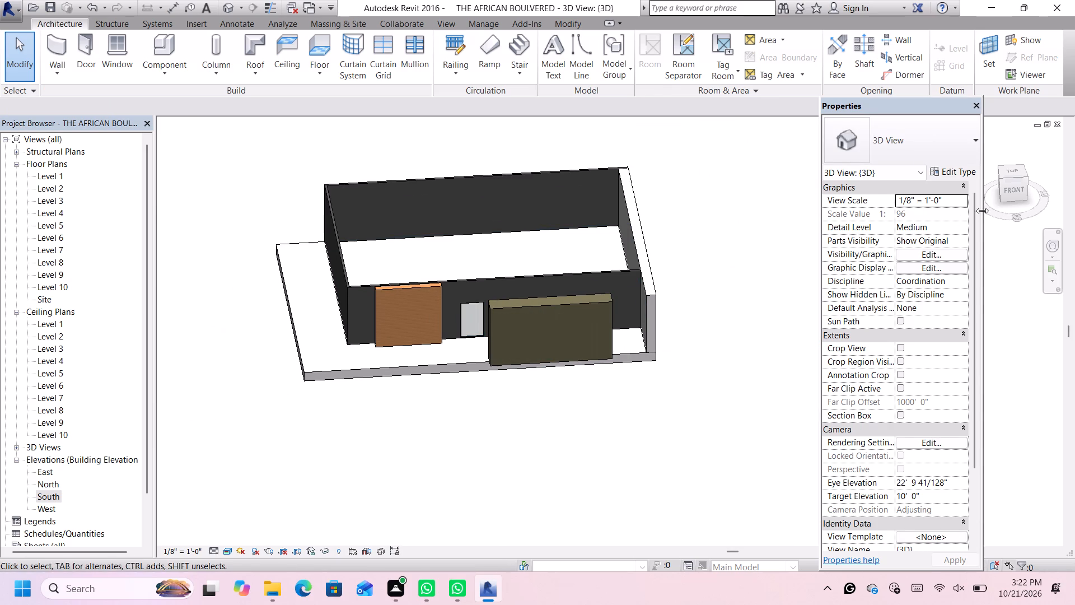
click(1013, 184)
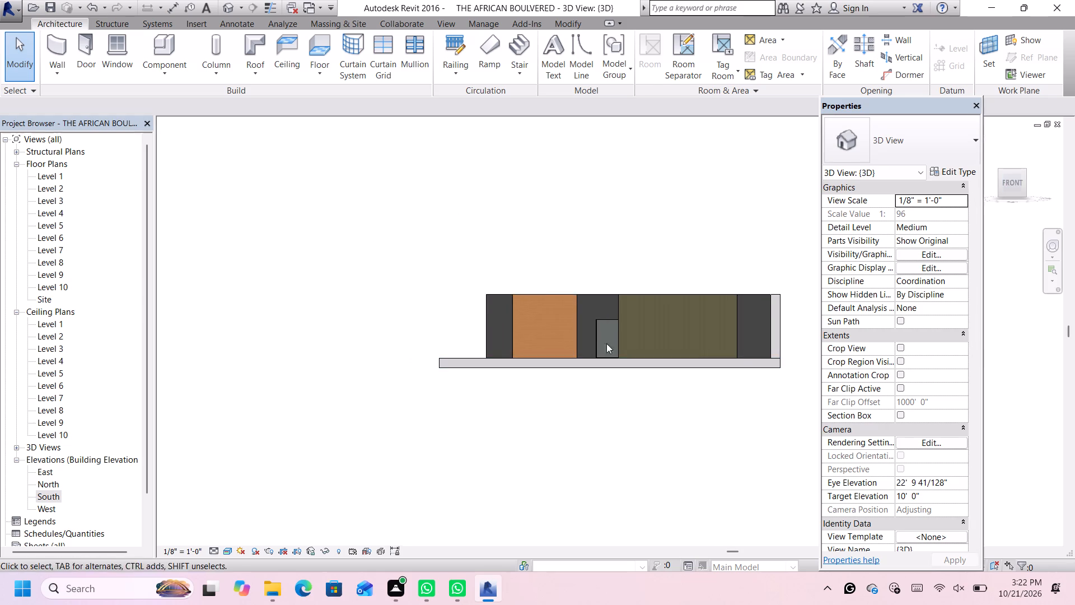
scroll(597, 333, up, 3)
click(598, 320)
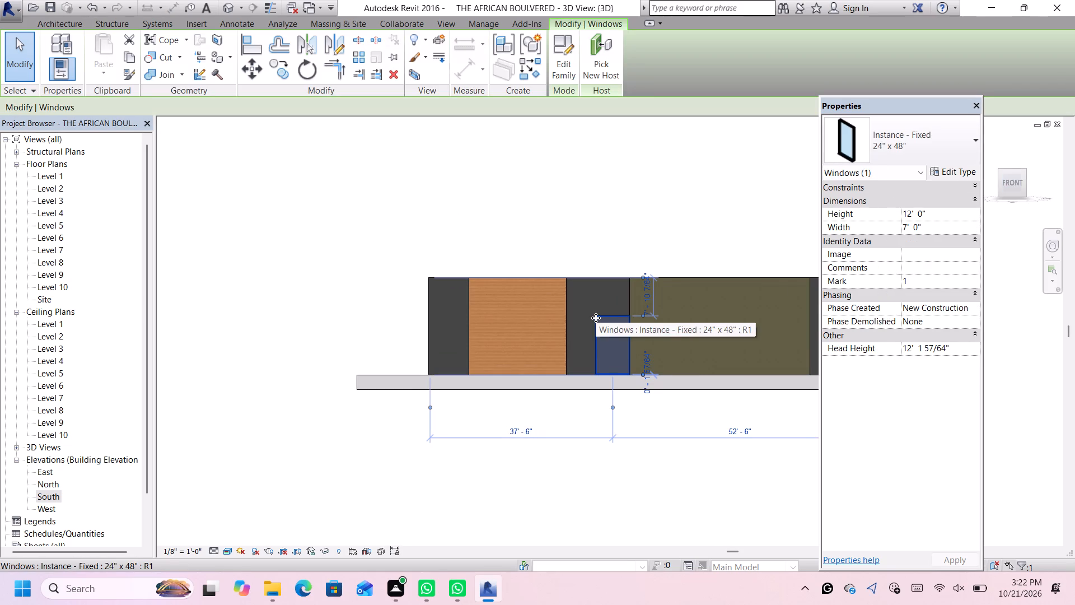
key(Left)
key(Left)
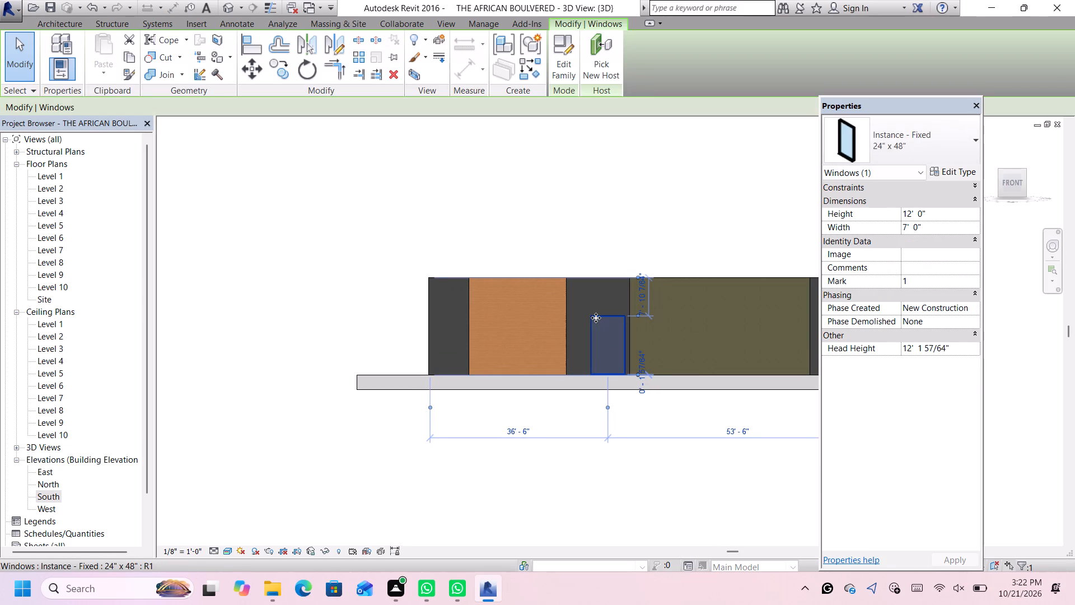
key(Left)
key(Left)
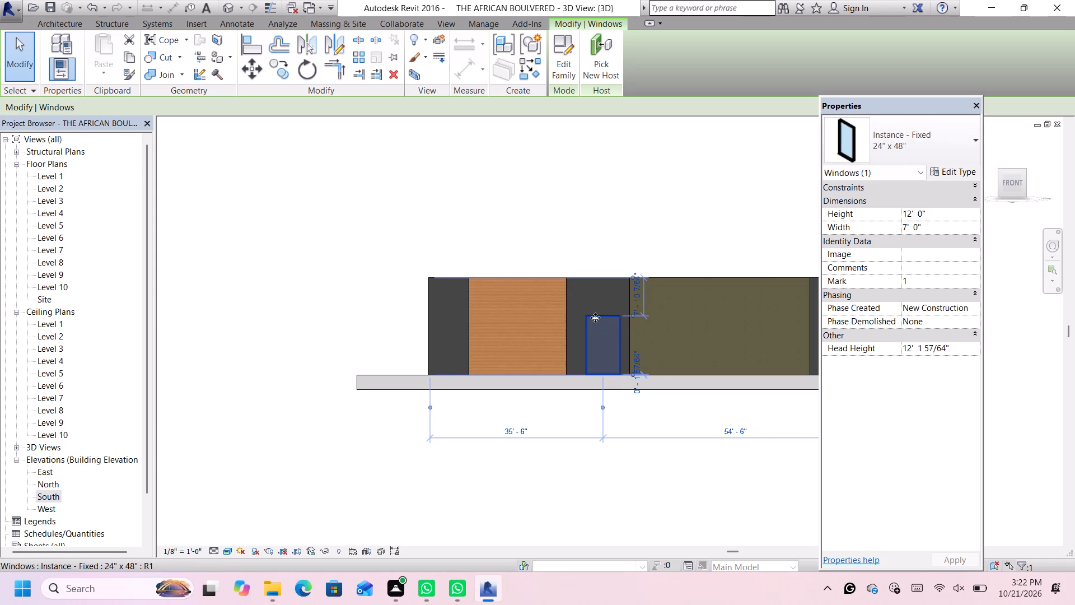
scroll(594, 319, down, 2)
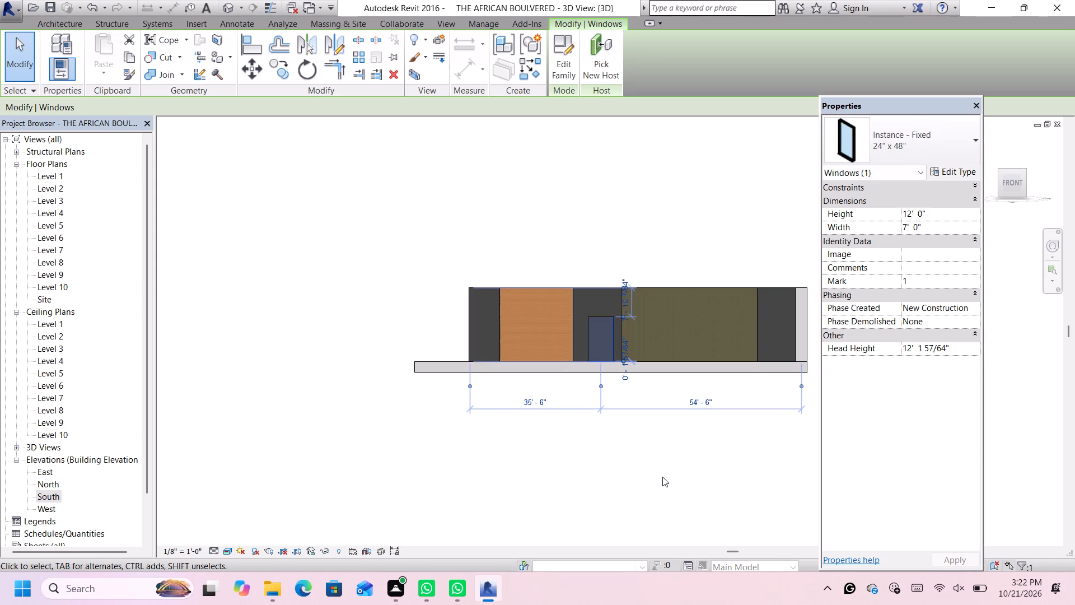
click(658, 471)
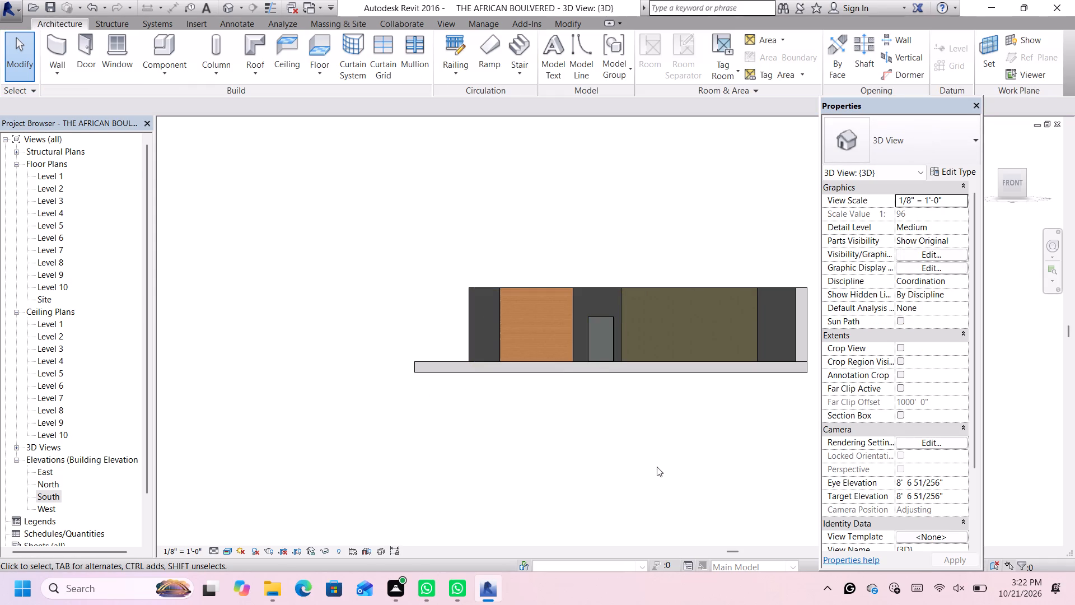
Place a 7' wide, 4' high fixed window above the existing window, about 37' from the south wall's west end.
scroll(620, 355, up, 7)
middle_click(549, 204)
scroll(550, 204, down, 1)
middle_drag(549, 229, 546, 259)
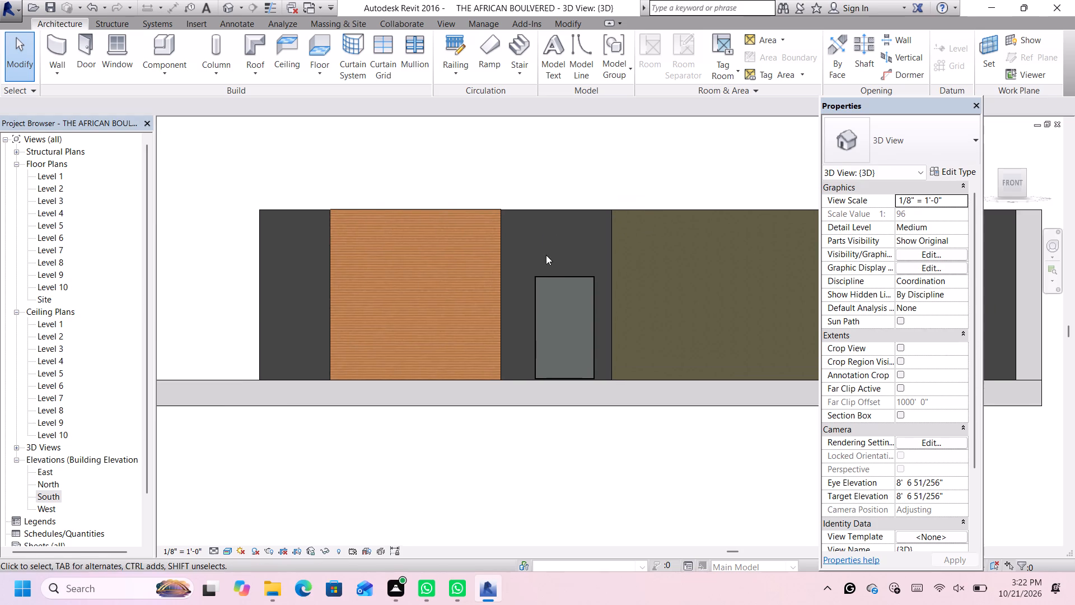
scroll(549, 232, up, 1)
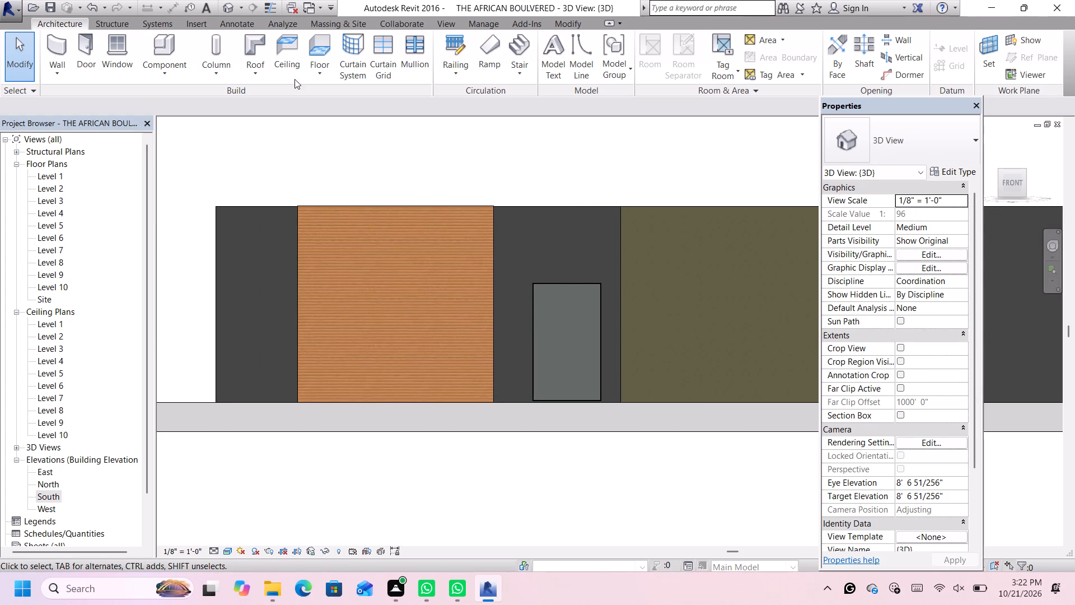
click(121, 44)
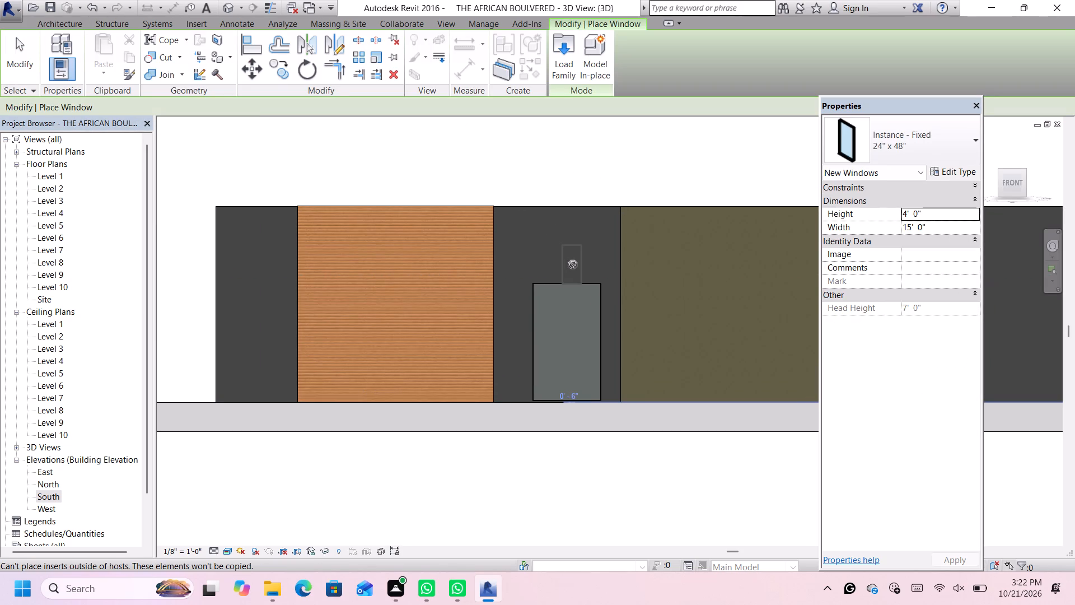
click(941, 227)
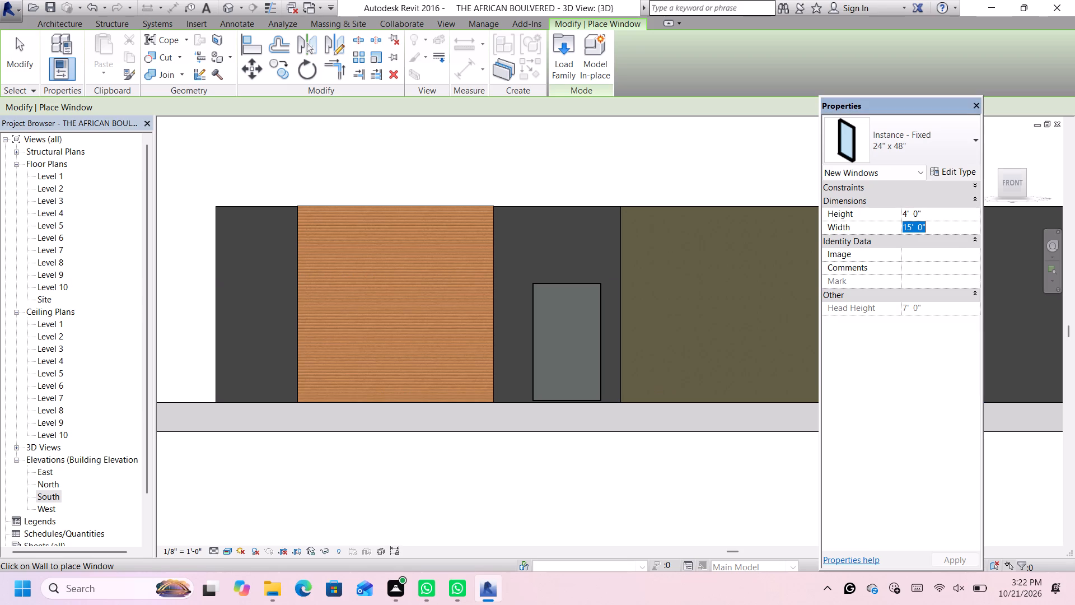
key(BackSpace)
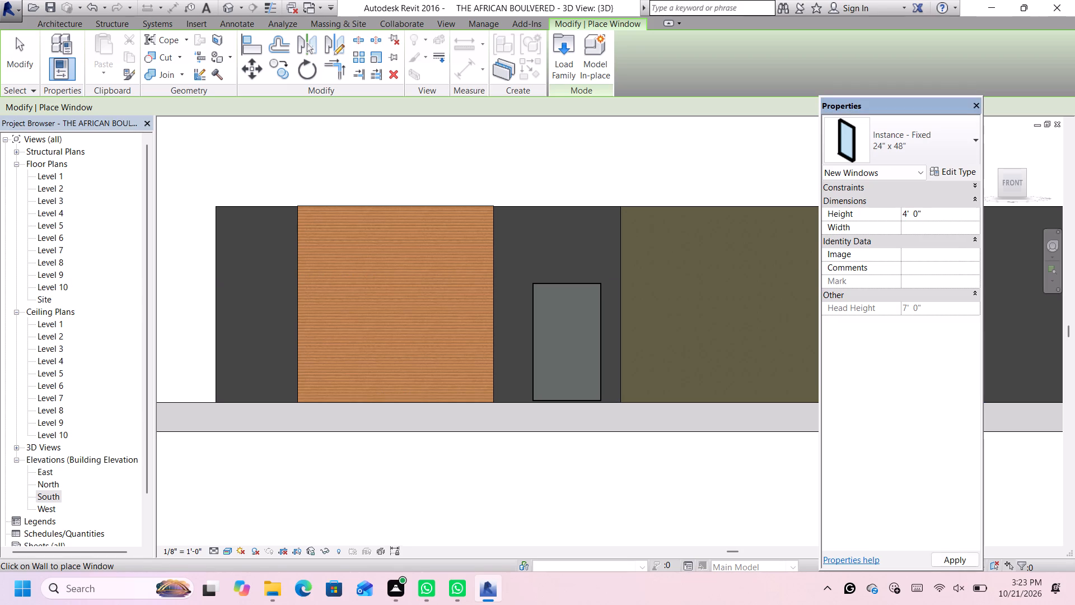
key(7)
key(apostrophe)
key(Return)
scroll(564, 266, up, 3)
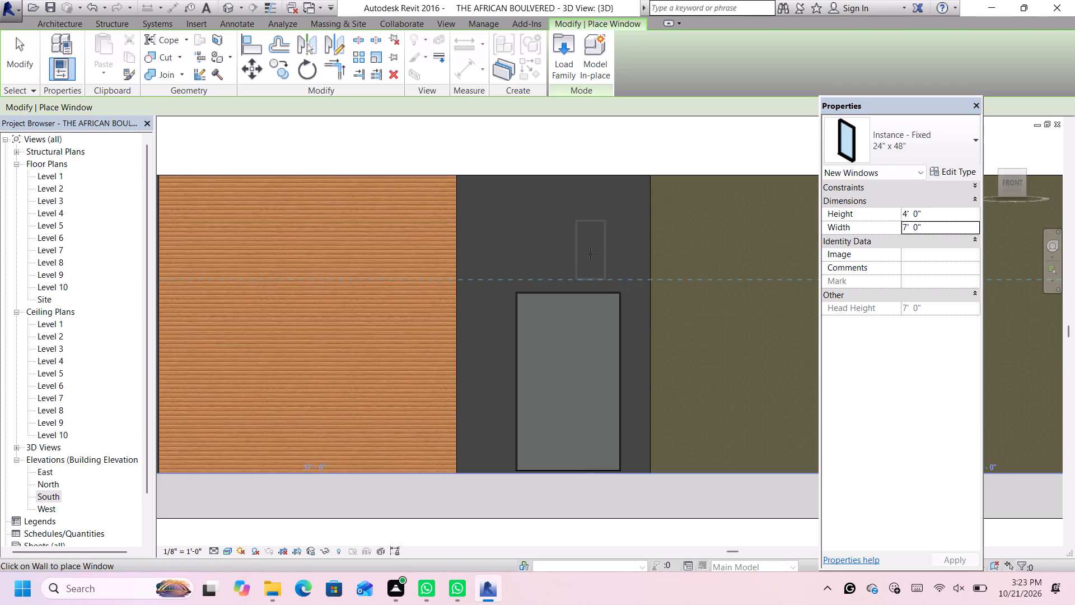
click(587, 257)
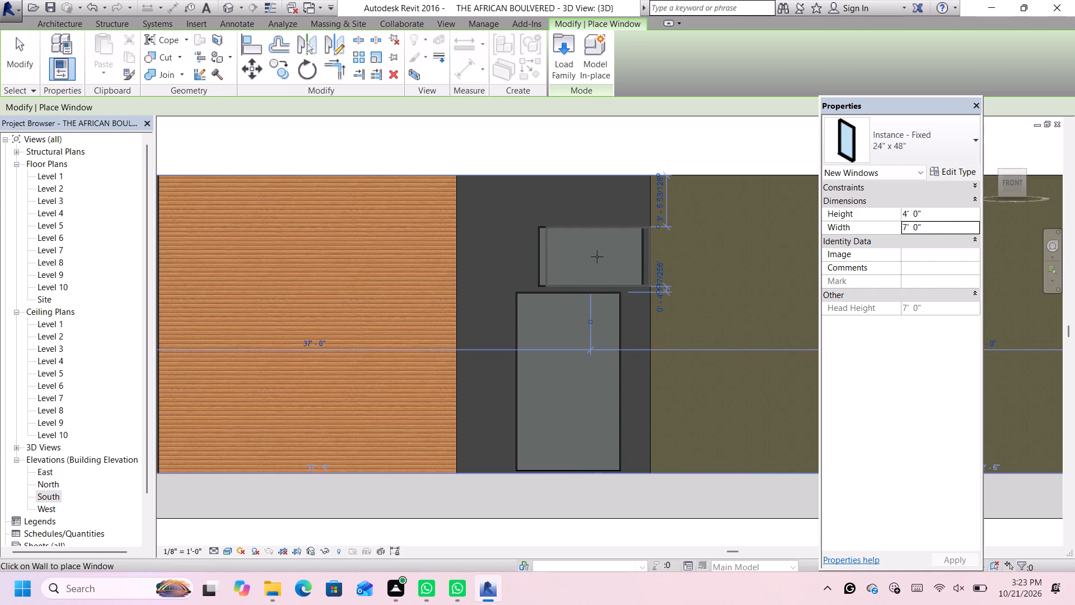
key(Escape)
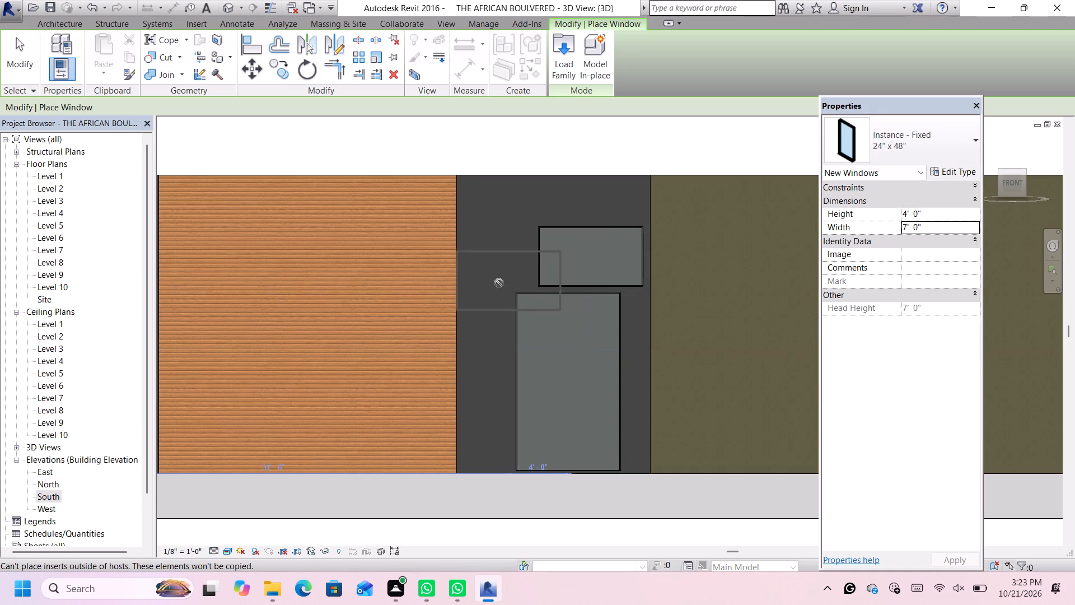
key(Escape)
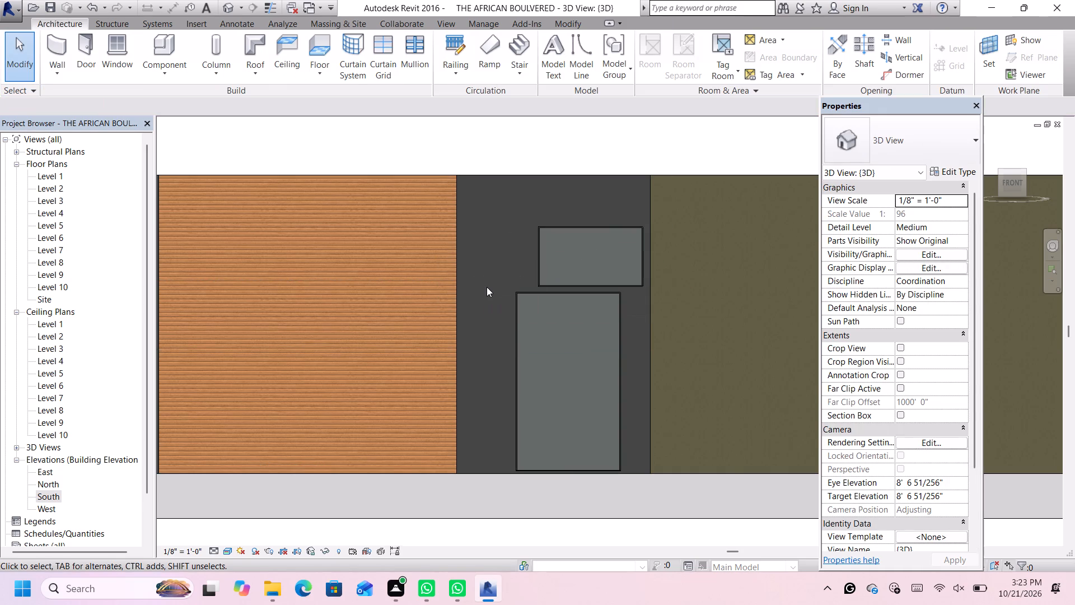
Nudge the new upper window west to 35'-6" and down 6" so it sits directly on top of the lower window.
click(536, 267)
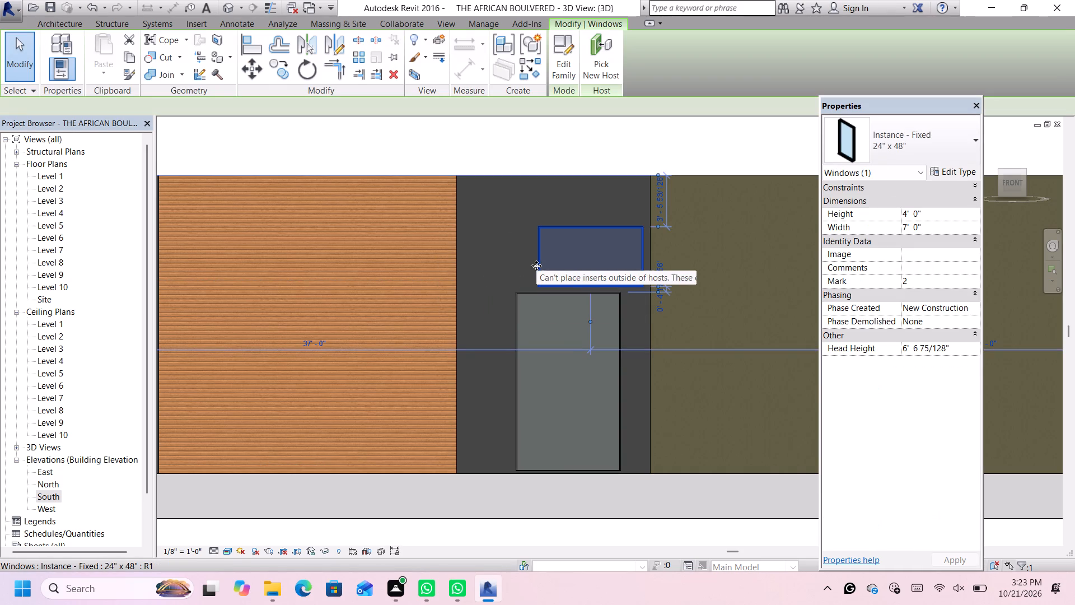
key(Left)
key(Left)
key(Left)
key(Left)
key(Left)
key(Left)
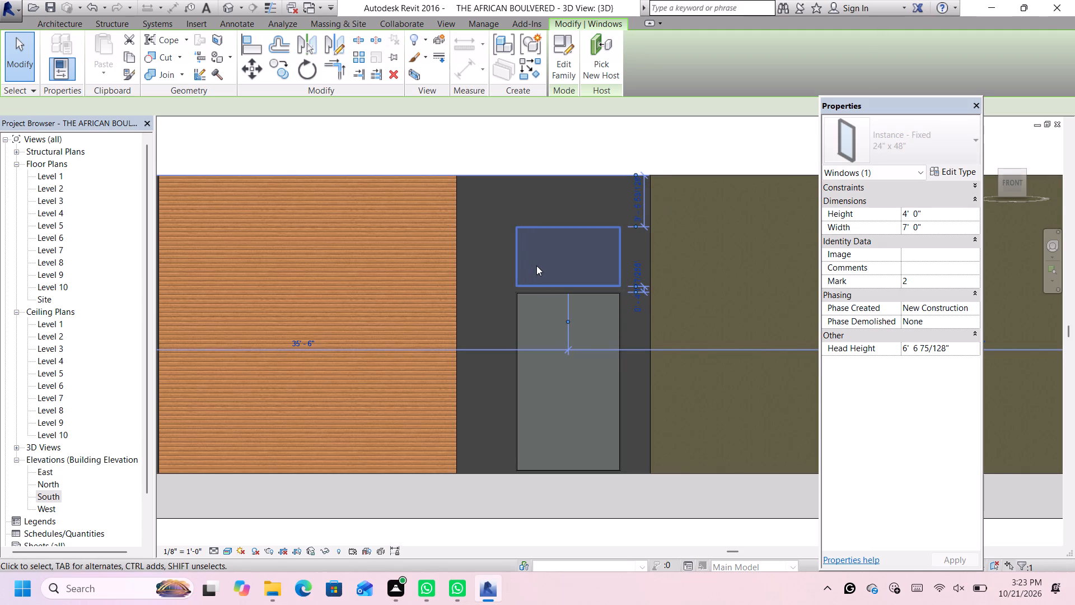
key(Down)
key(Down)
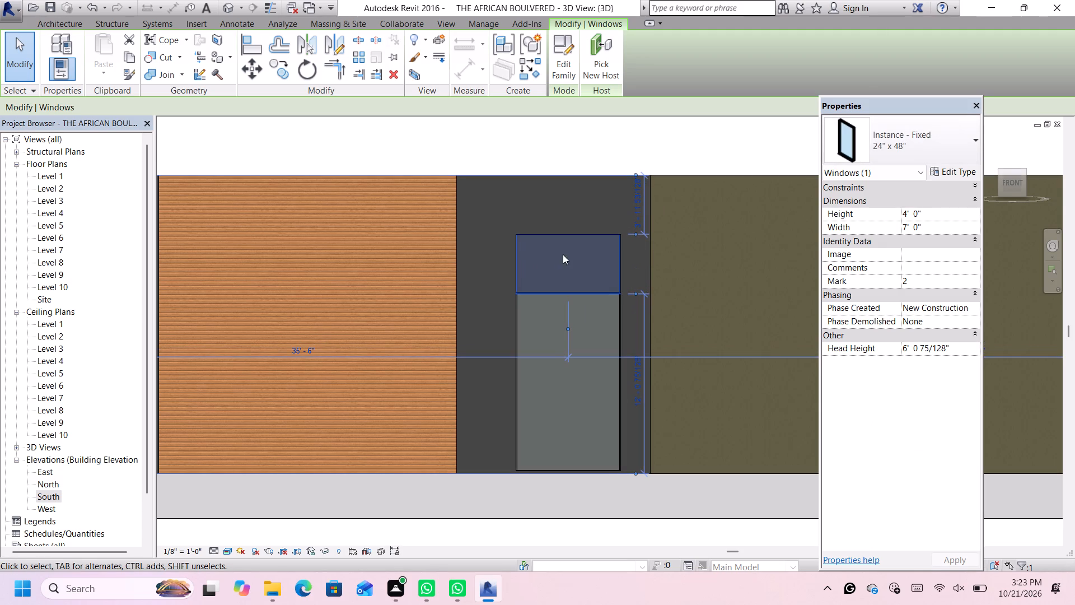
Set the upper window's height to 6'.
click(925, 212)
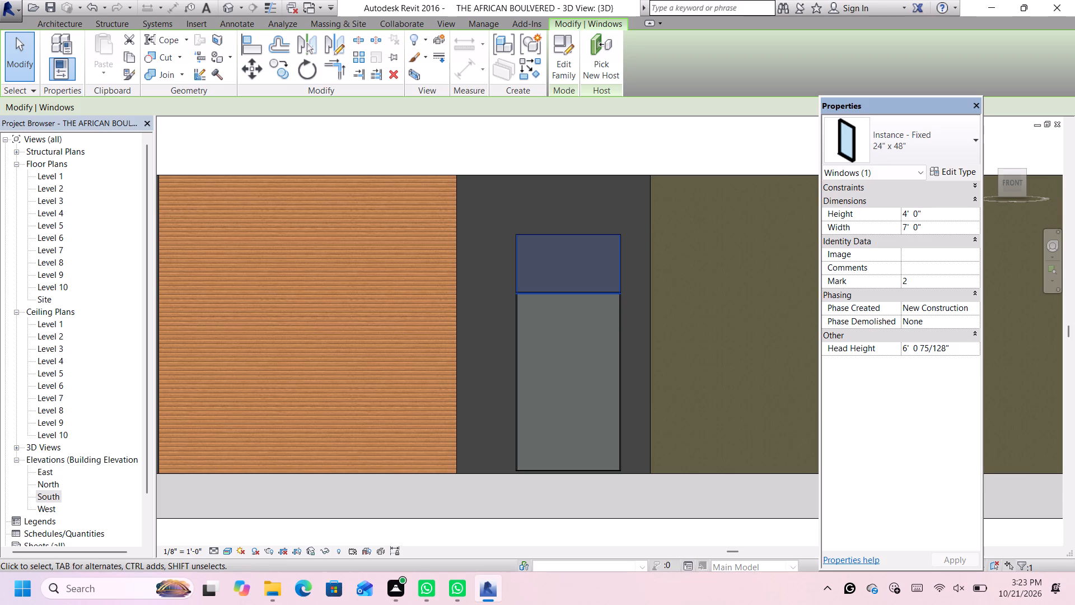
key(BackSpace)
key(BackSpace)
key(BackSpace)
key(BackSpace)
key(BackSpace)
key(BackSpace)
key(BackSpace)
key(BackSpace)
key(BackSpace)
key(BackSpace)
key(BackSpace)
text(6')
key(Return)
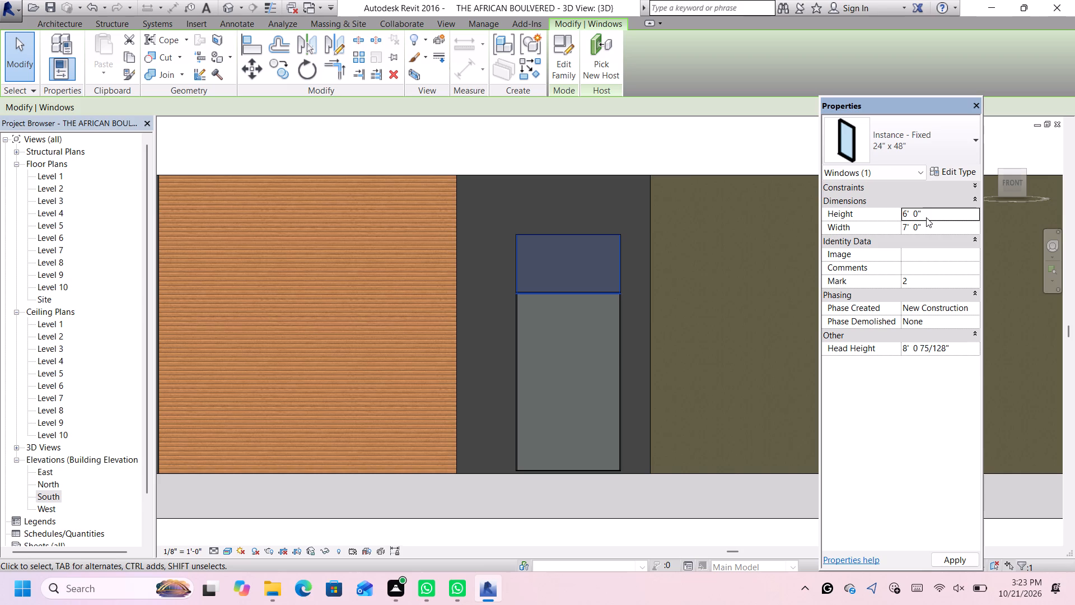
key(Return)
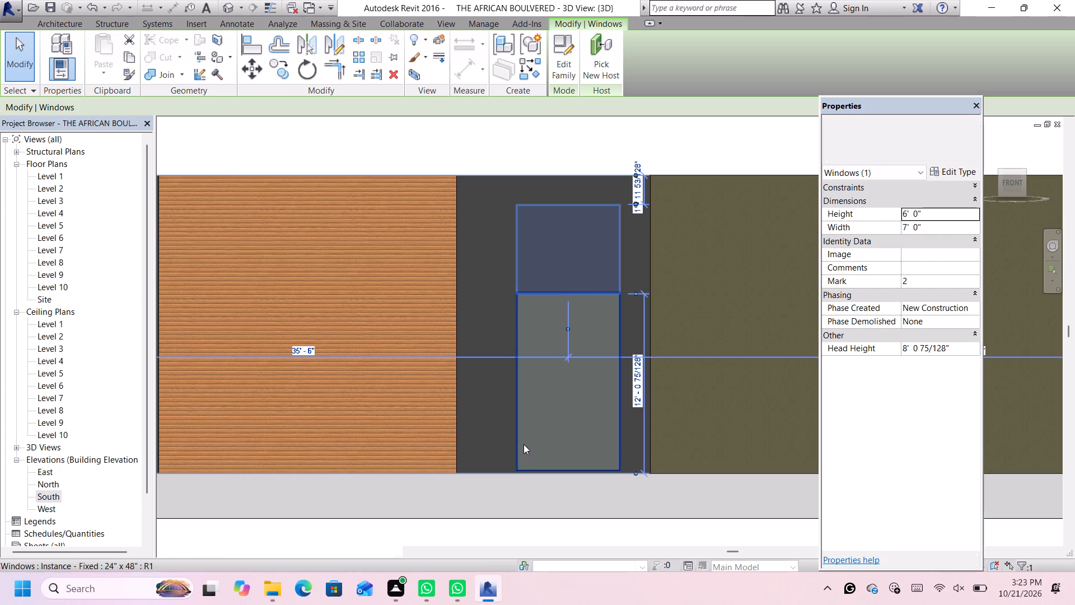
scroll(527, 415, down, 3)
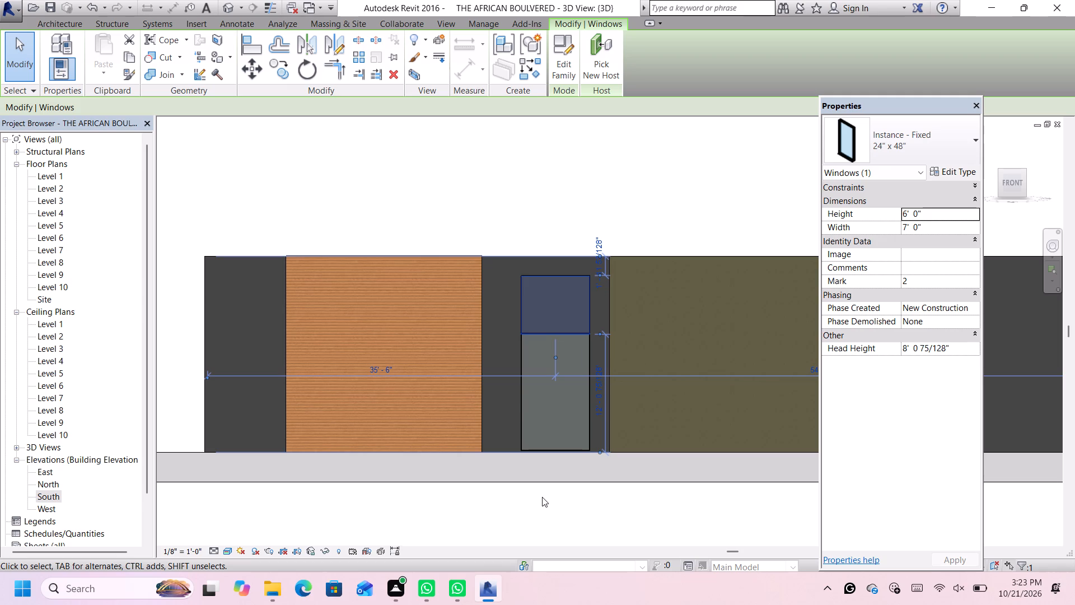
click(550, 510)
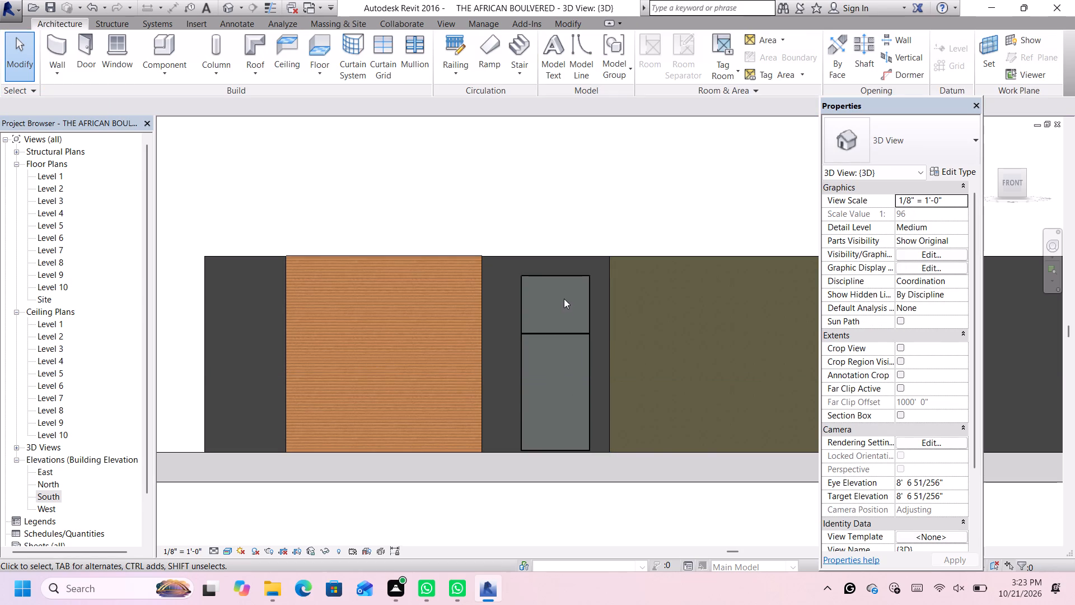
Set the lower window's height to 14'.
click(523, 355)
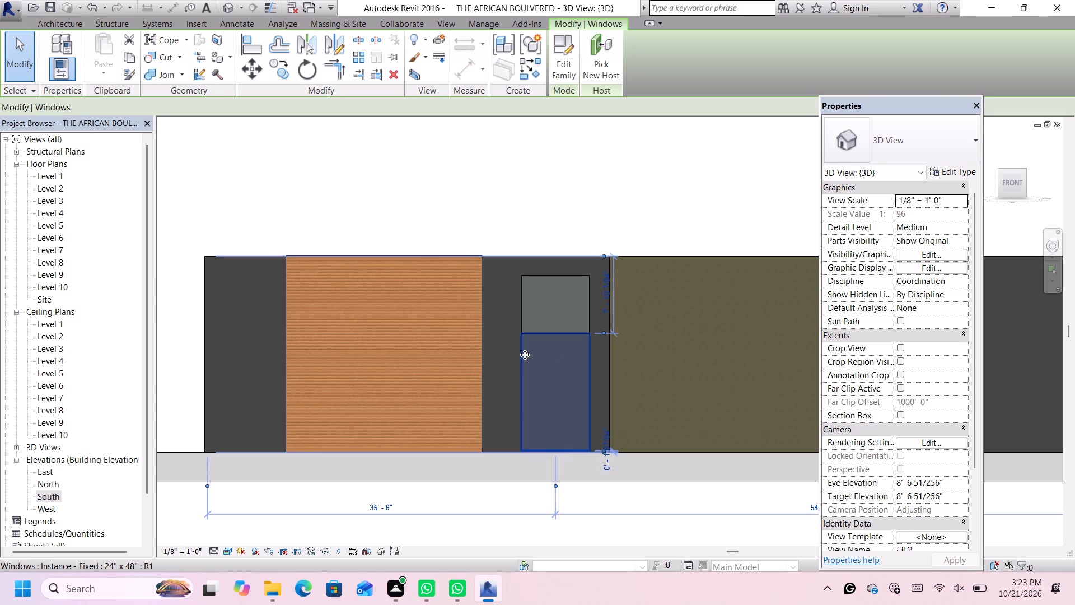
scroll(558, 342, up, 1)
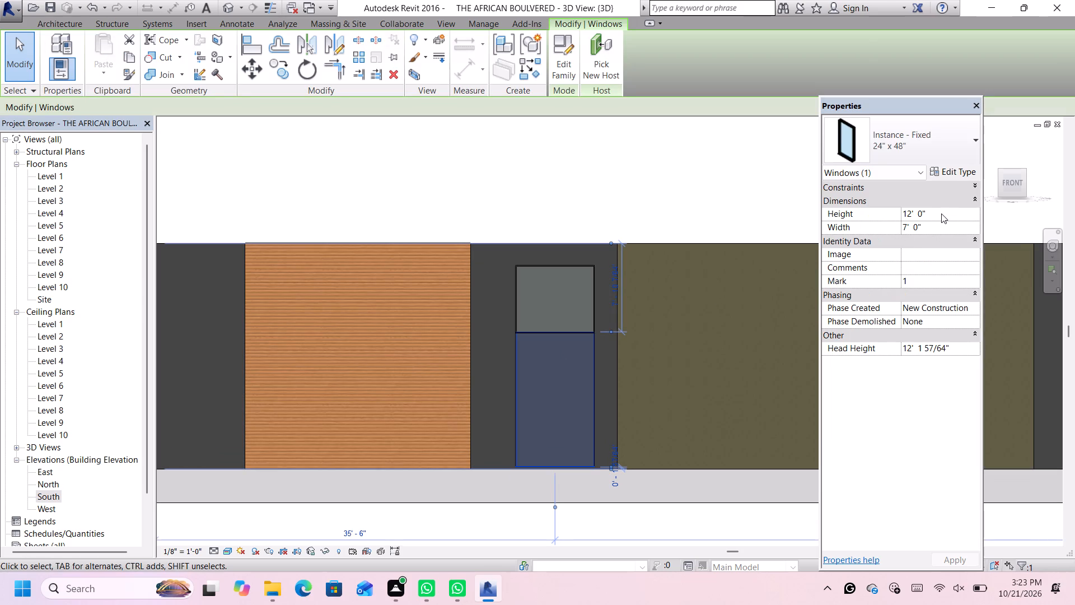
click(913, 212)
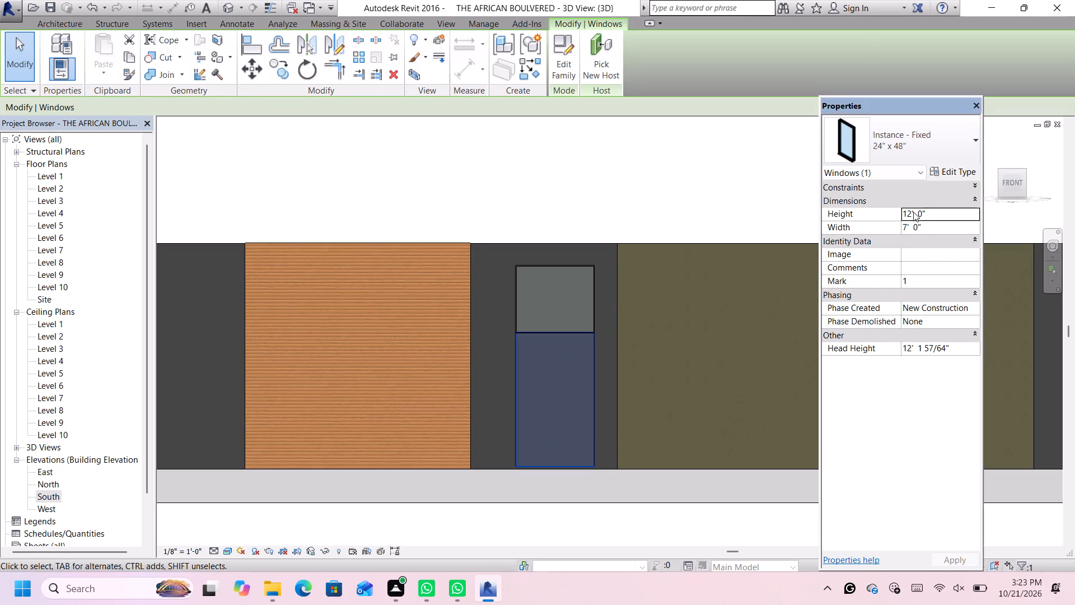
key(Left)
key(BackSpace)
key(4)
key(Return)
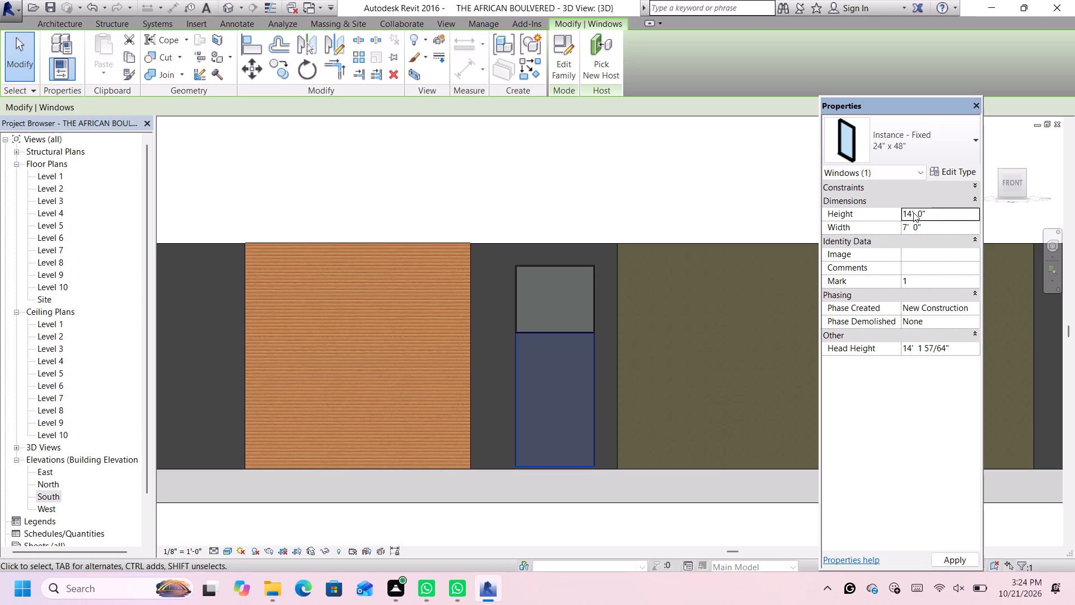
key(Return)
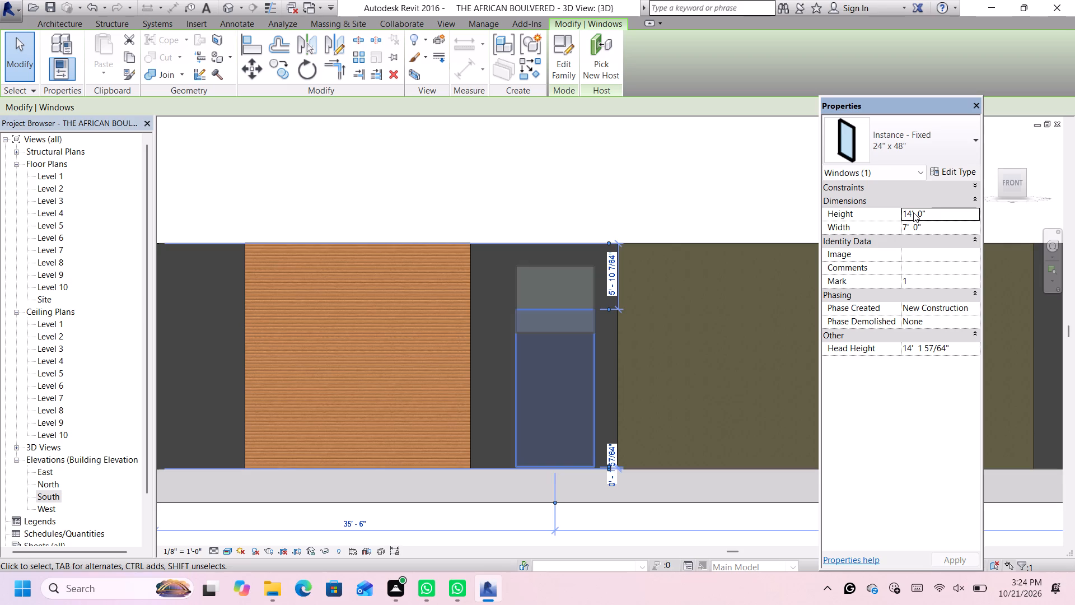
Nudge the upper window up 2' so its top aligns with the top of the south wall.
scroll(521, 266, up, 2)
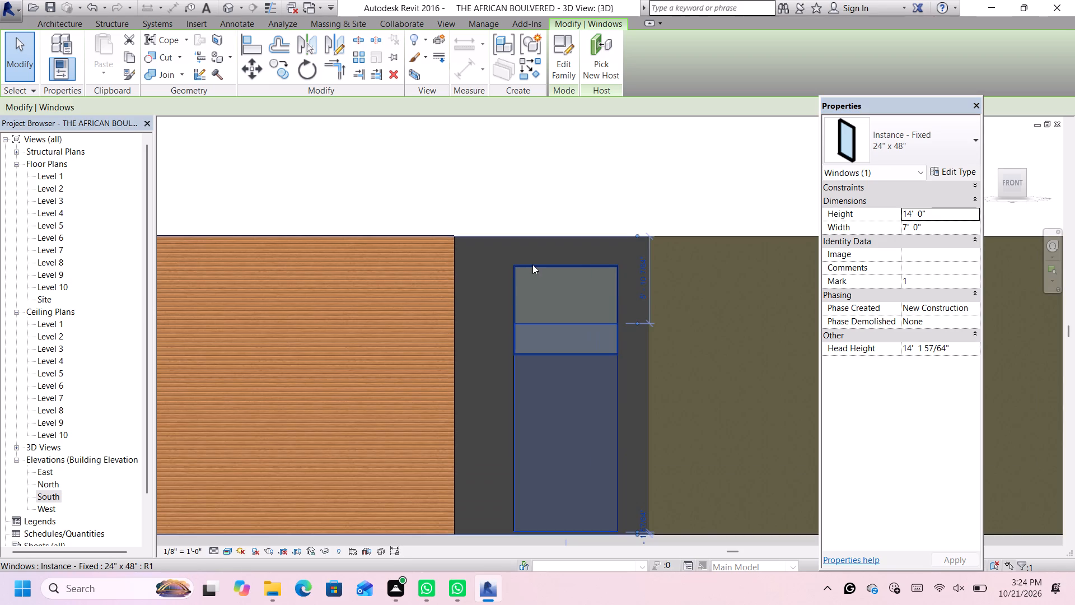
click(534, 264)
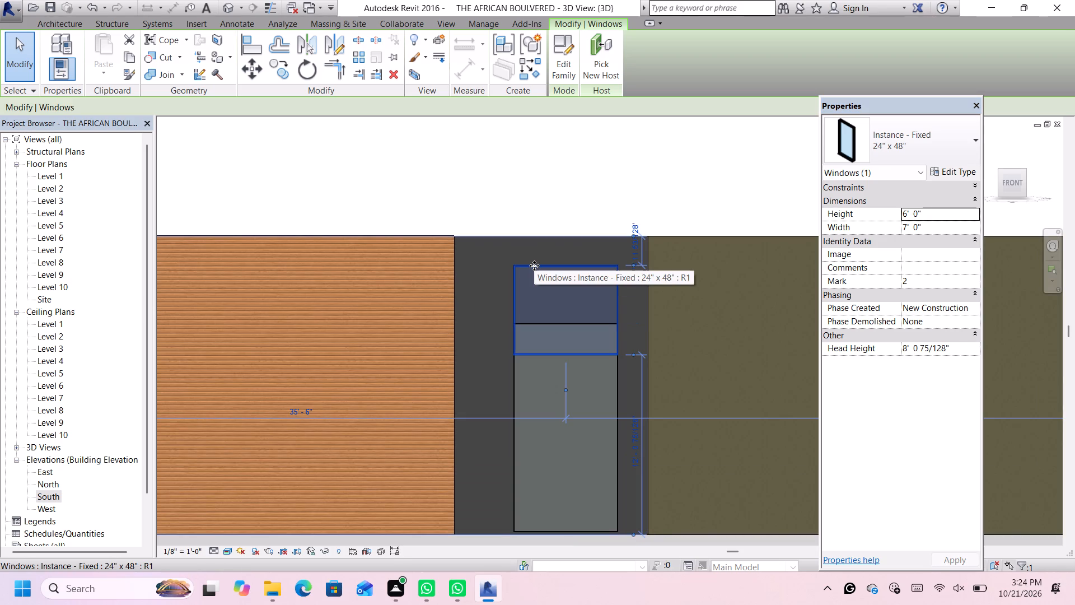
key(Up)
key(Up)
key(Up)
key(Up)
key(Up)
key(Up)
key(Up)
key(Up)
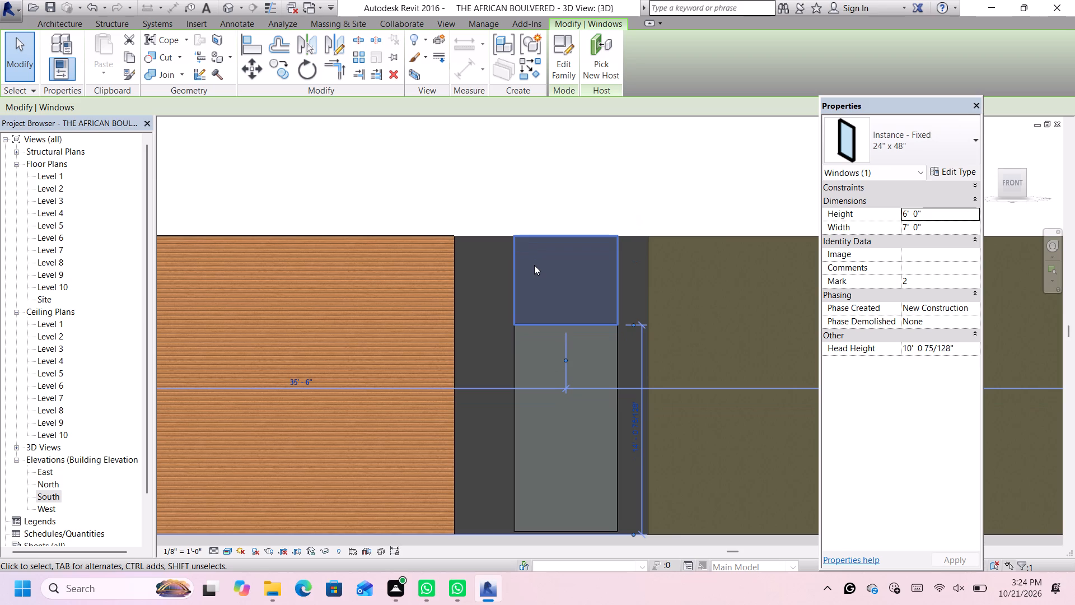
Nudge the lower window down 3" to leave a narrow gap below the upper window.
scroll(560, 361, down, 3)
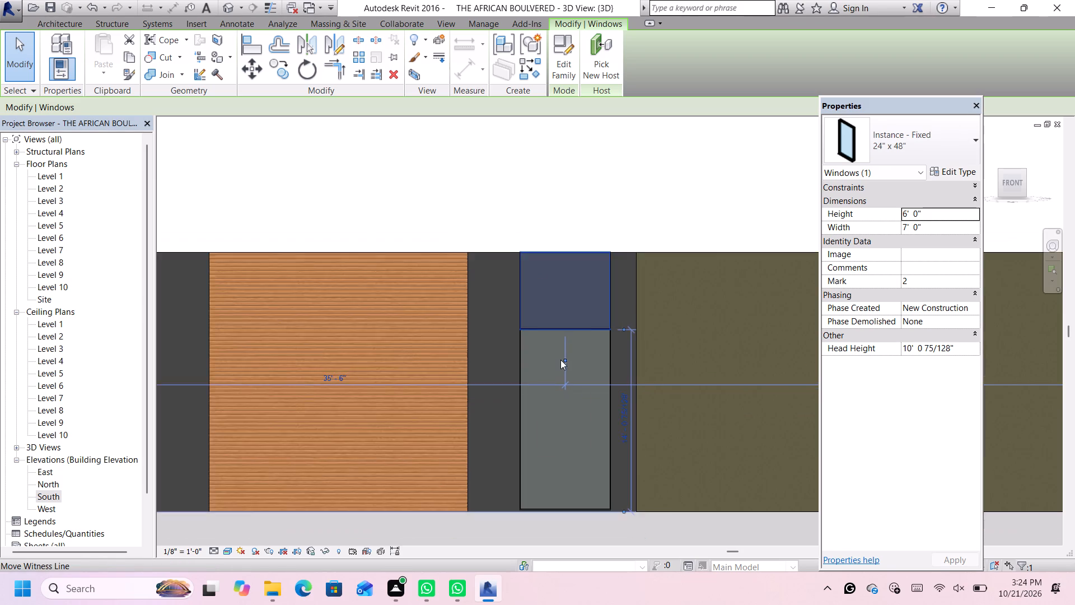
scroll(560, 360, down, 2)
scroll(560, 348, up, 6)
scroll(573, 332, down, 3)
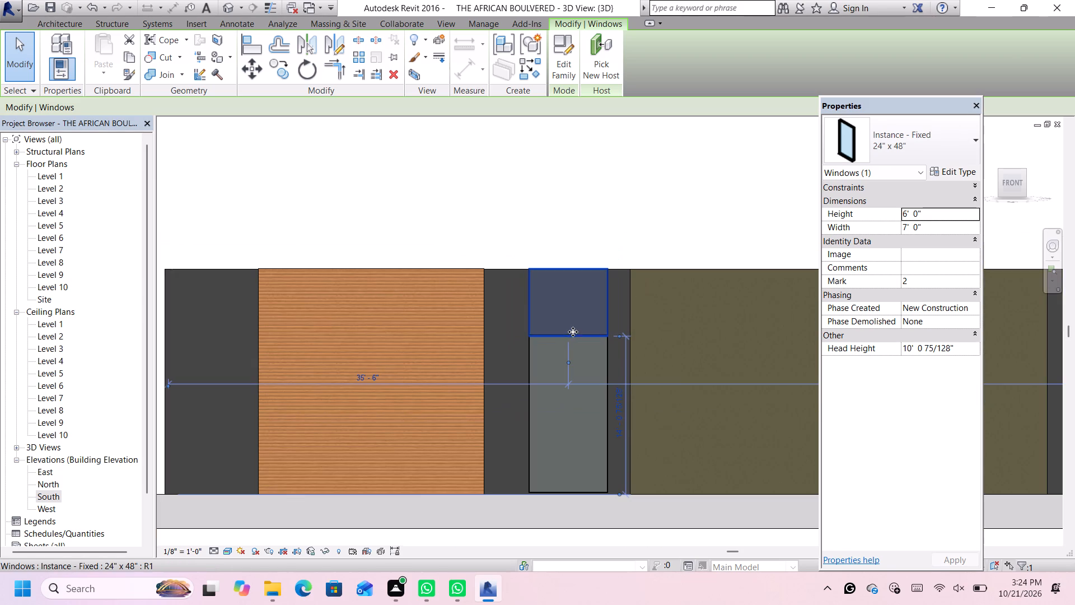
scroll(558, 467, down, 4)
scroll(558, 470, up, 5)
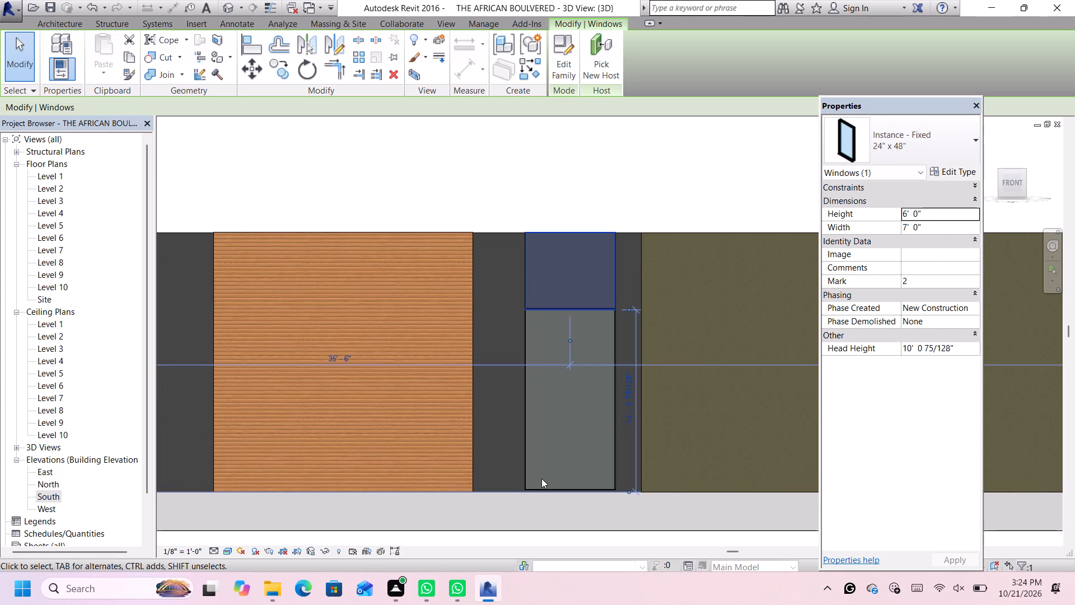
click(533, 485)
key(Down)
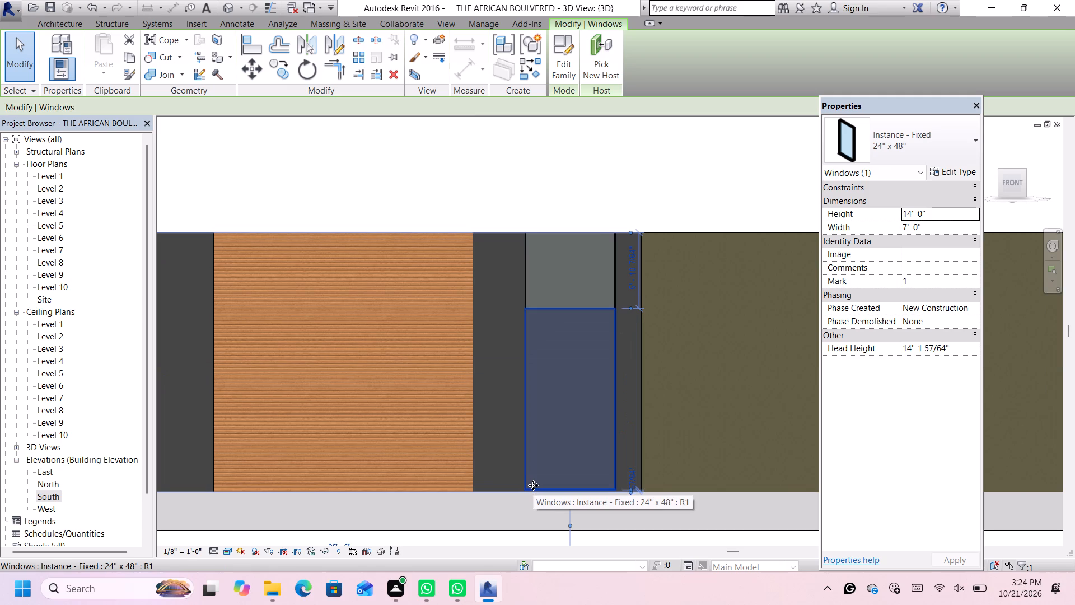
scroll(539, 480, down, 3)
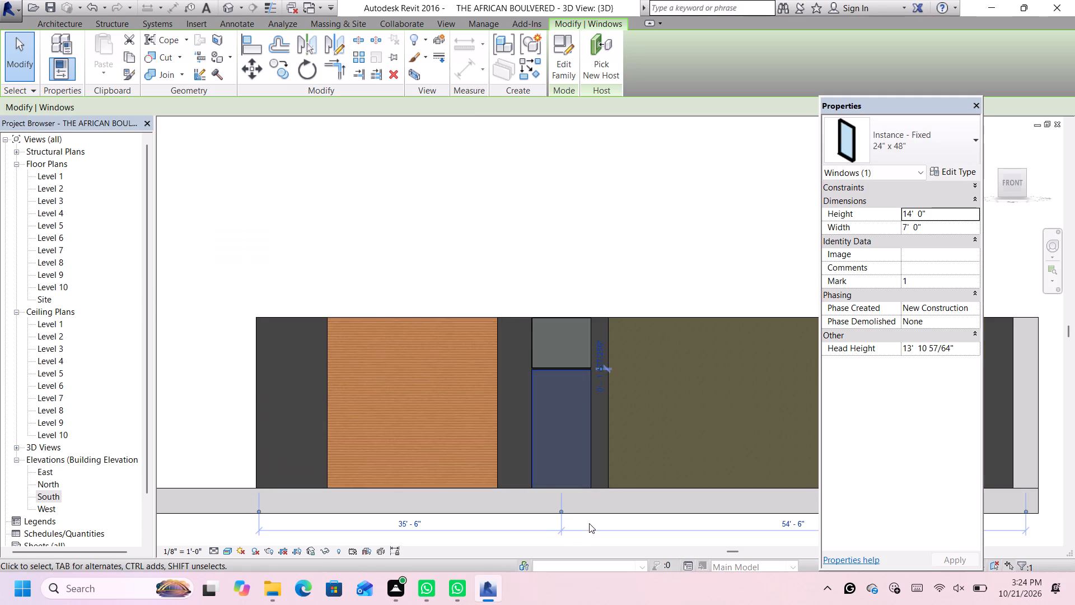
scroll(589, 522, down, 2)
scroll(588, 519, up, 1)
scroll(585, 336, up, 2)
click(597, 311)
scroll(579, 378, up, 3)
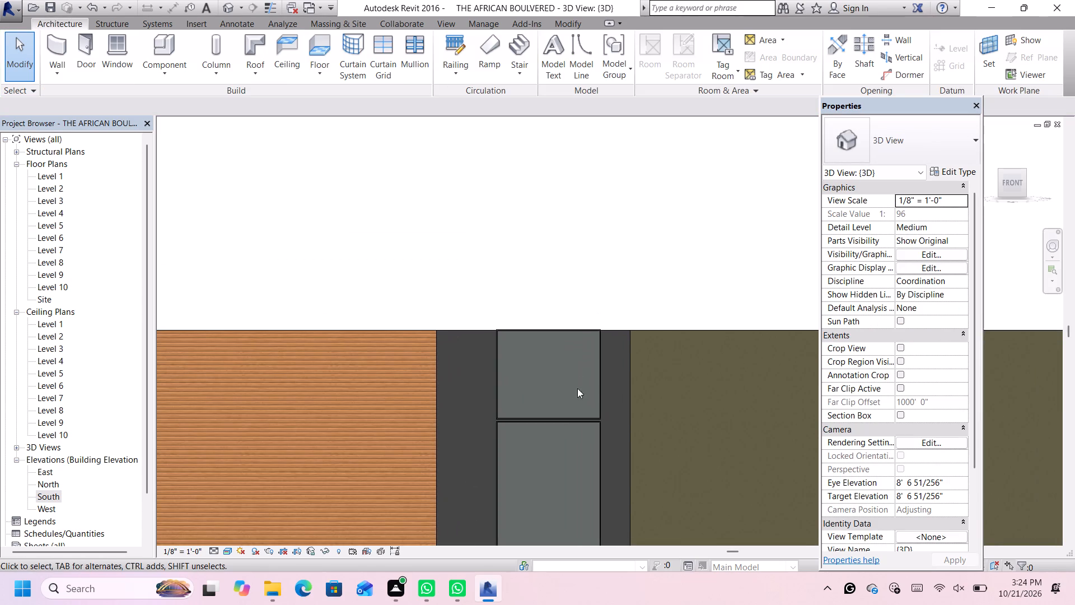
Nudge the upper window down 3" to close the gap above the lower window.
click(562, 412)
key(Down)
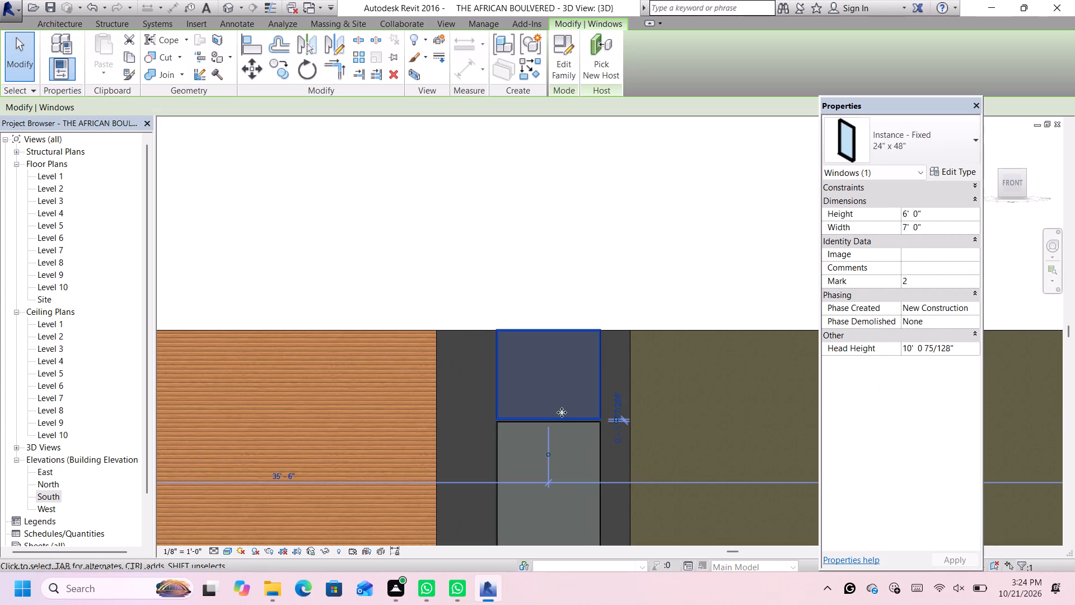
scroll(562, 413, down, 9)
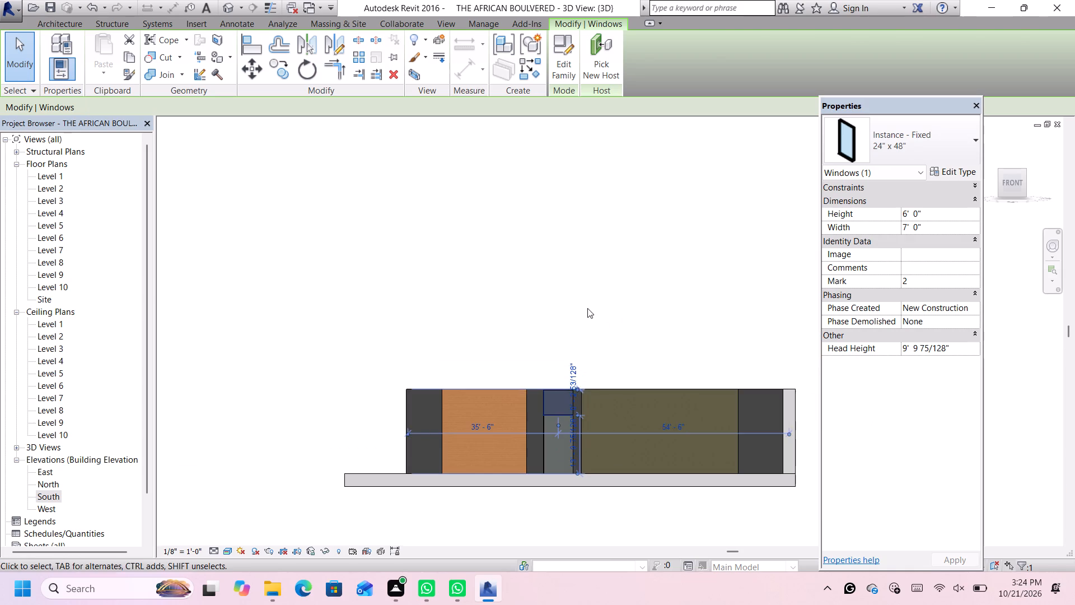
click(587, 309)
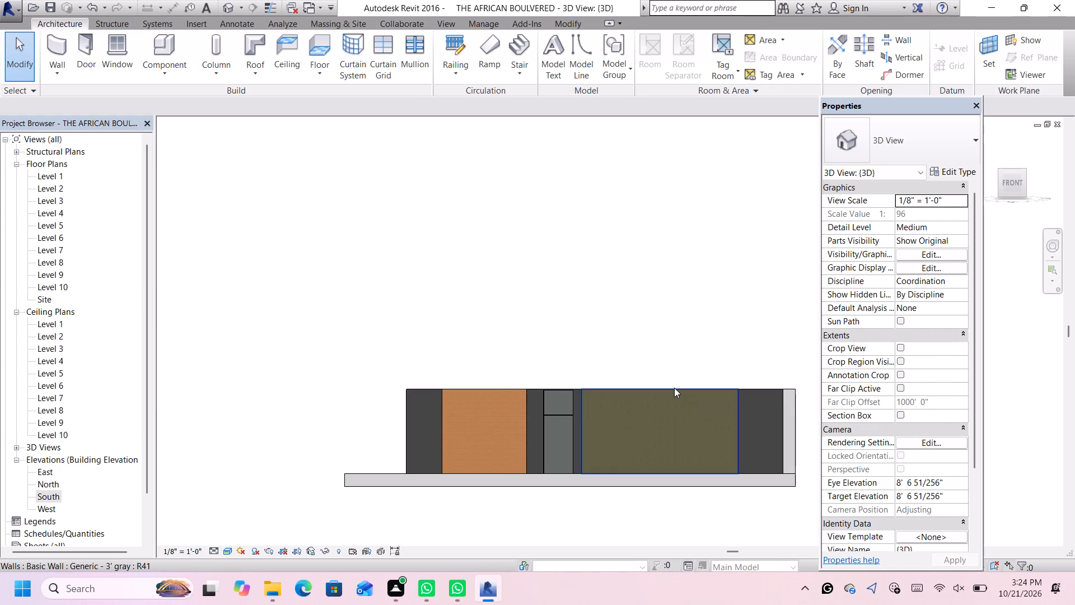
Edit the 3' thick east wall's profile to cut a rectangular opening about 10' wide by 16'-6" high near its south end.
scroll(664, 397, down, 1)
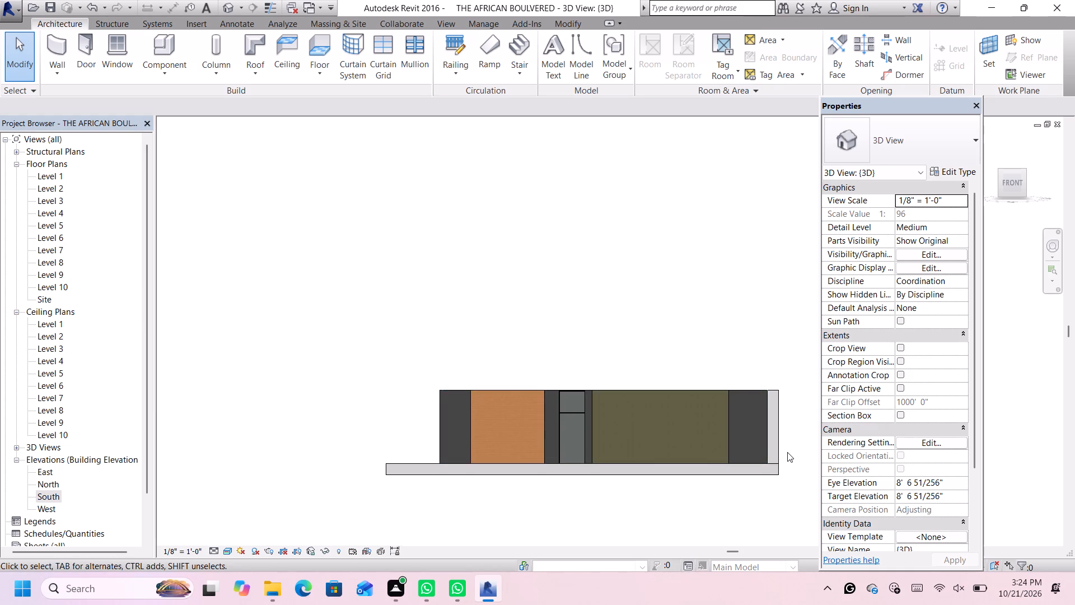
scroll(788, 455, up, 1)
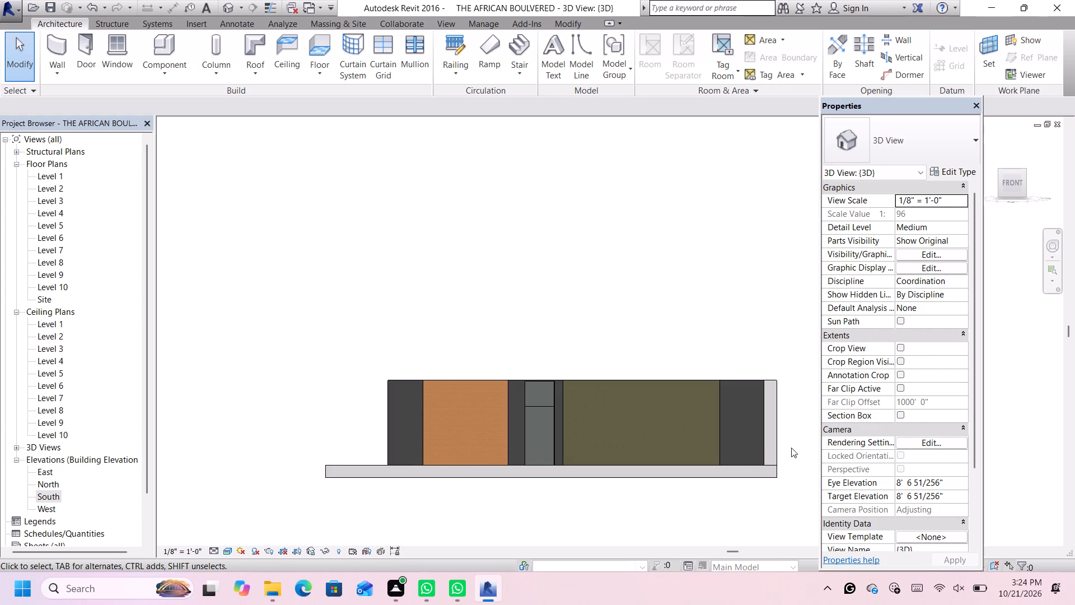
scroll(793, 446, down, 3)
middle_drag(763, 429, 772, 434)
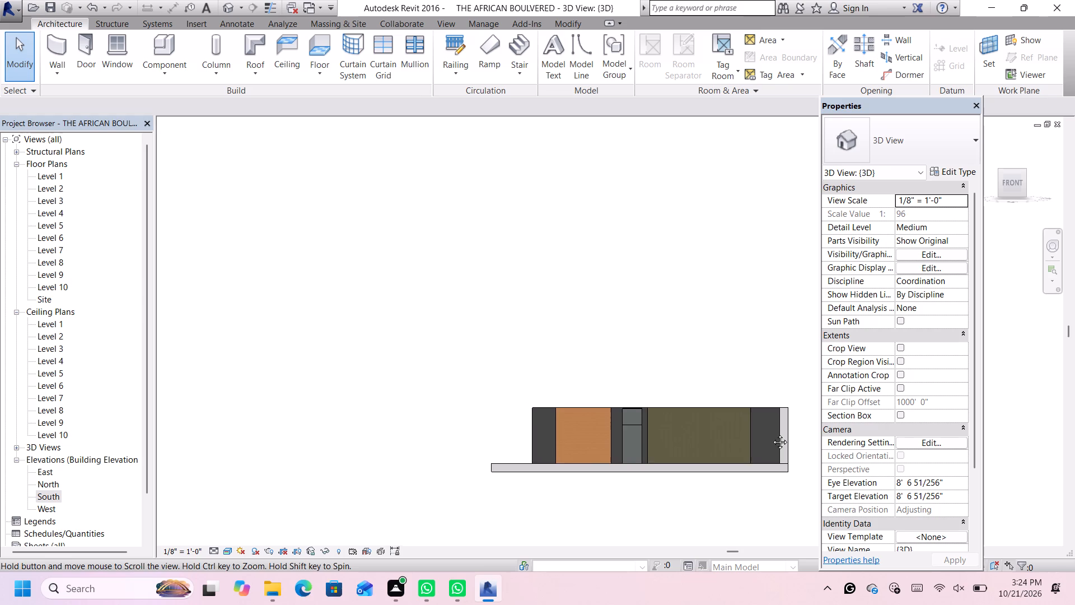
middle_drag(772, 434, 756, 415)
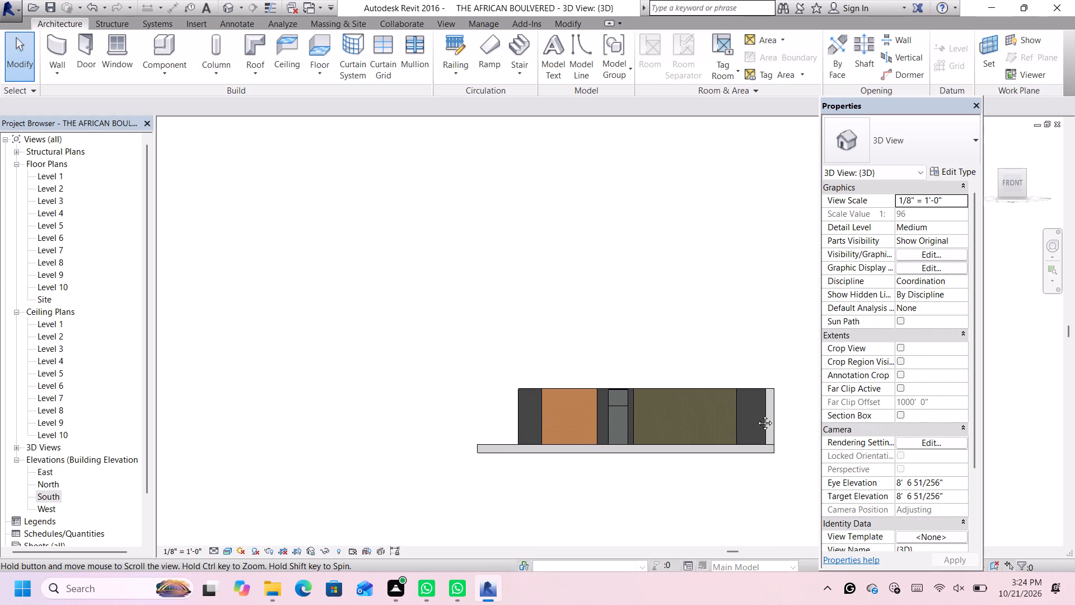
middle_drag(756, 415, 826, 427)
scroll(779, 409, up, 8)
scroll(810, 413, down, 7)
middle_drag(807, 412, 806, 411)
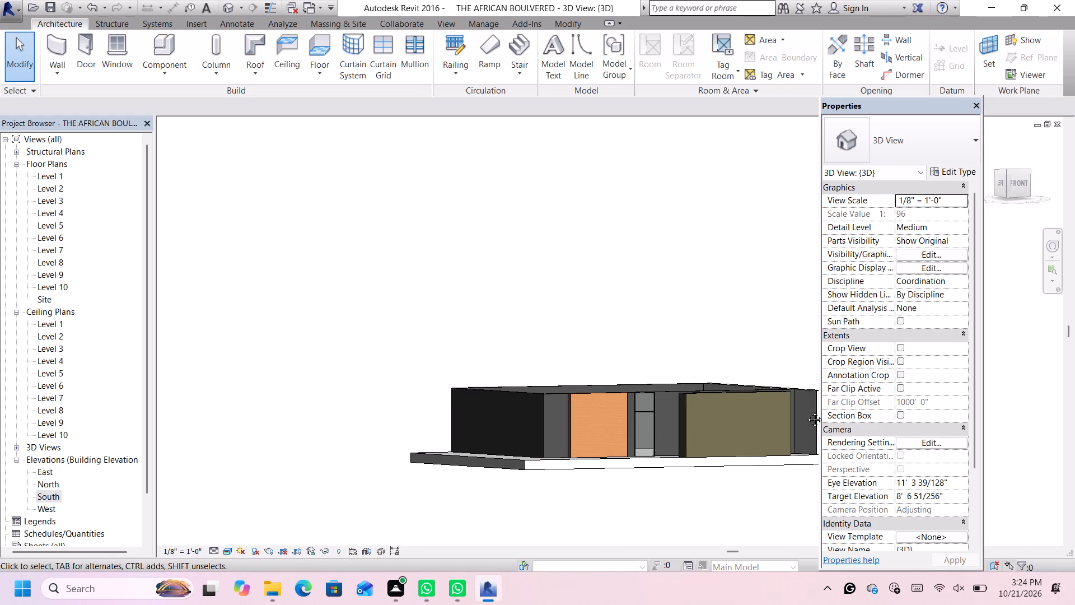
middle_drag(806, 411, 630, 371)
middle_drag(630, 371, 646, 376)
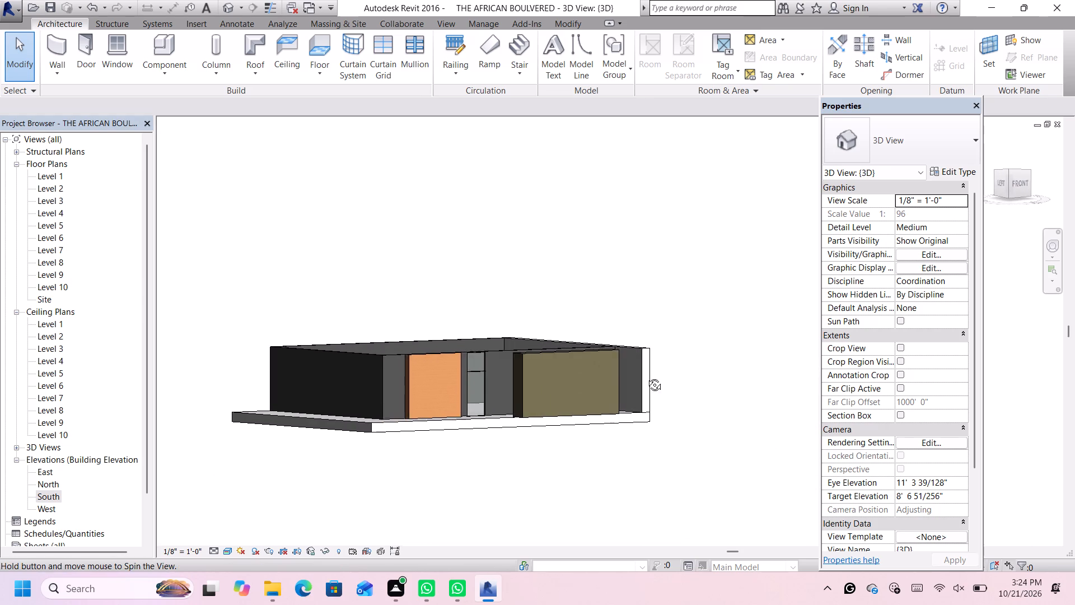
middle_drag(646, 376, 644, 375)
shift+scroll(640, 373, up, 11)
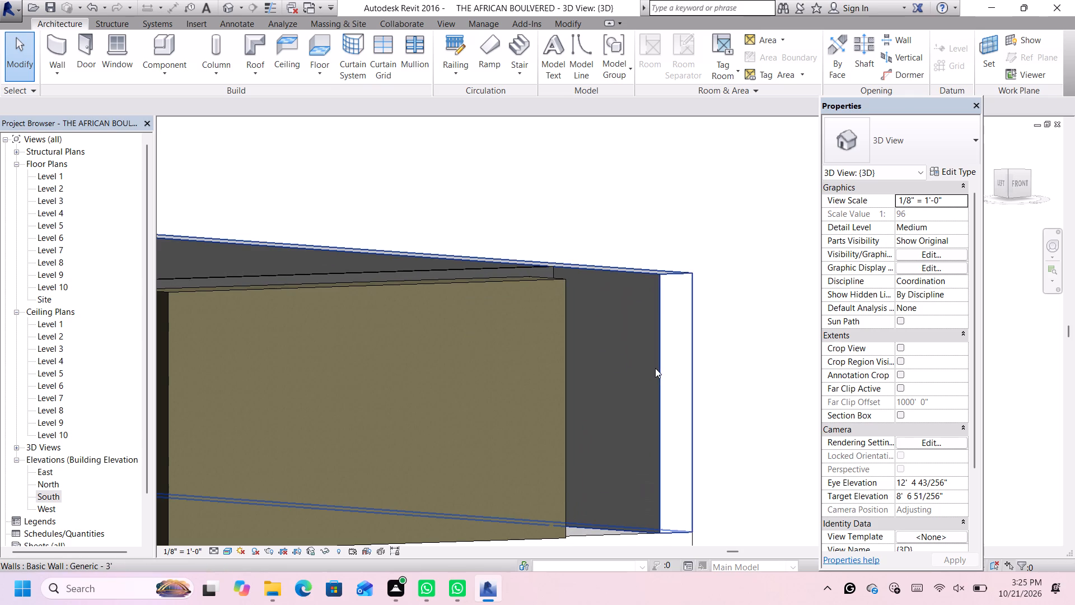
double_click(656, 367)
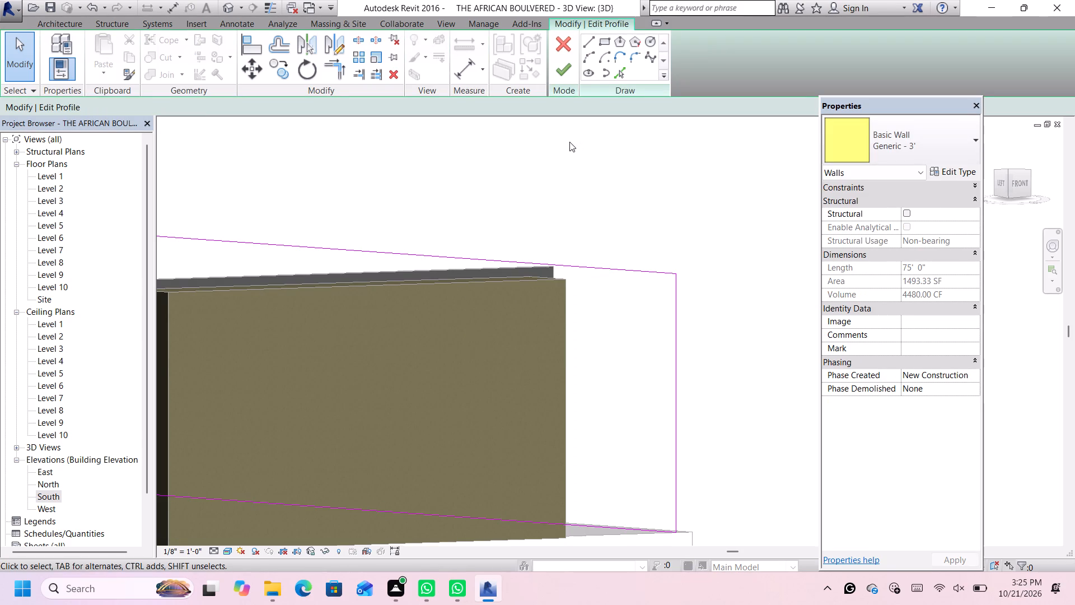
click(604, 43)
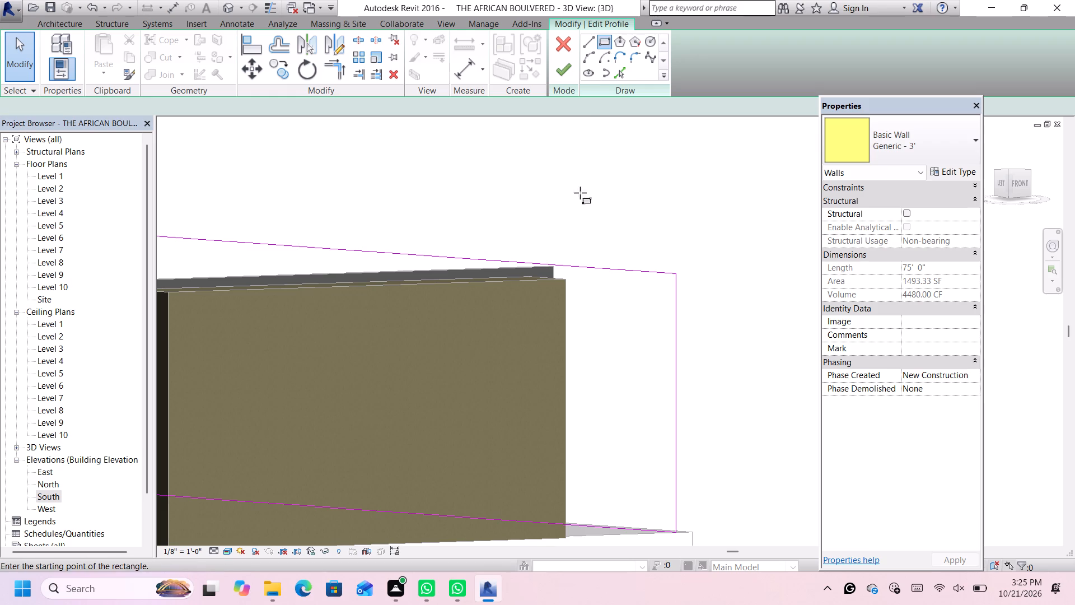
scroll(581, 283, up, 3)
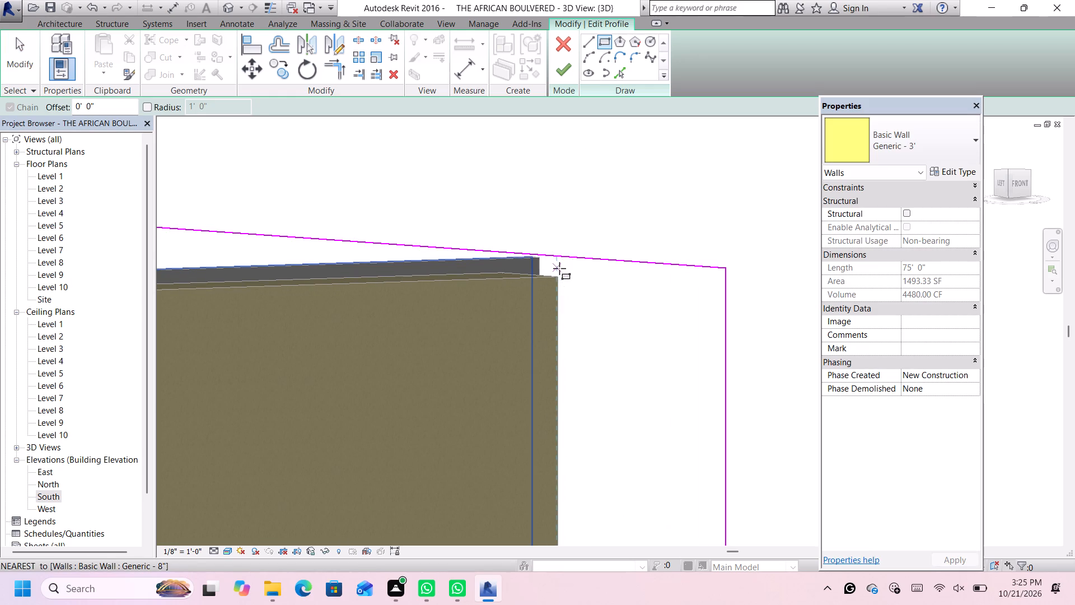
scroll(560, 280, up, 2)
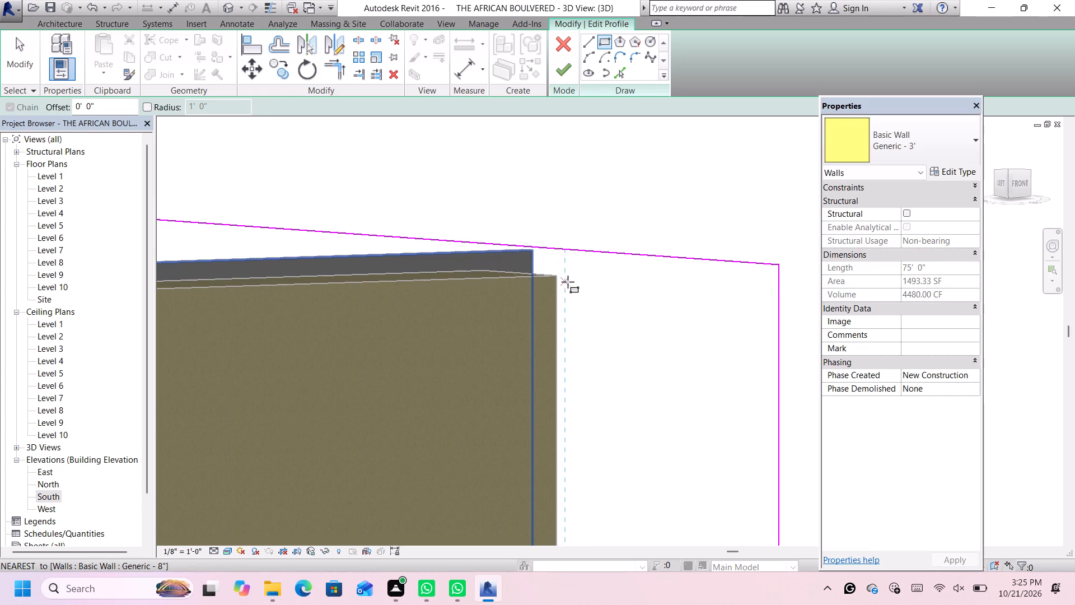
click(564, 287)
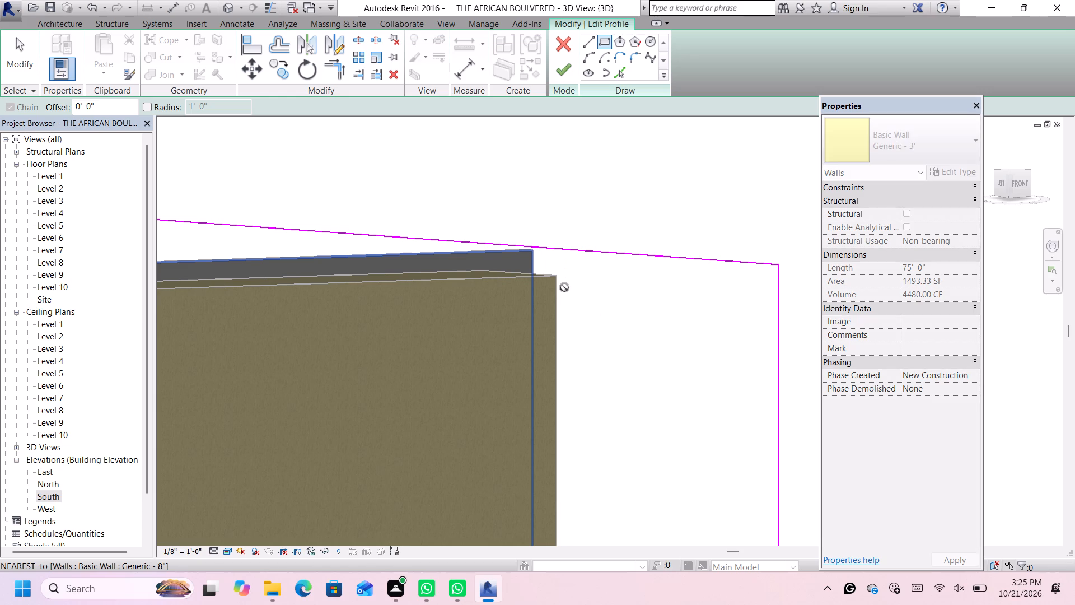
scroll(565, 288, down, 6)
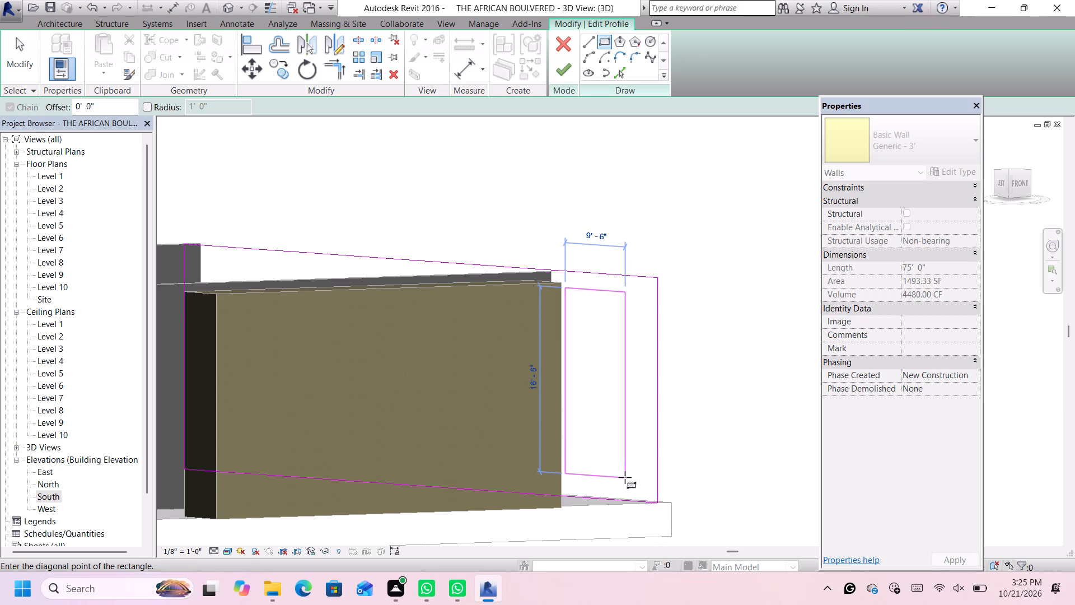
click(628, 481)
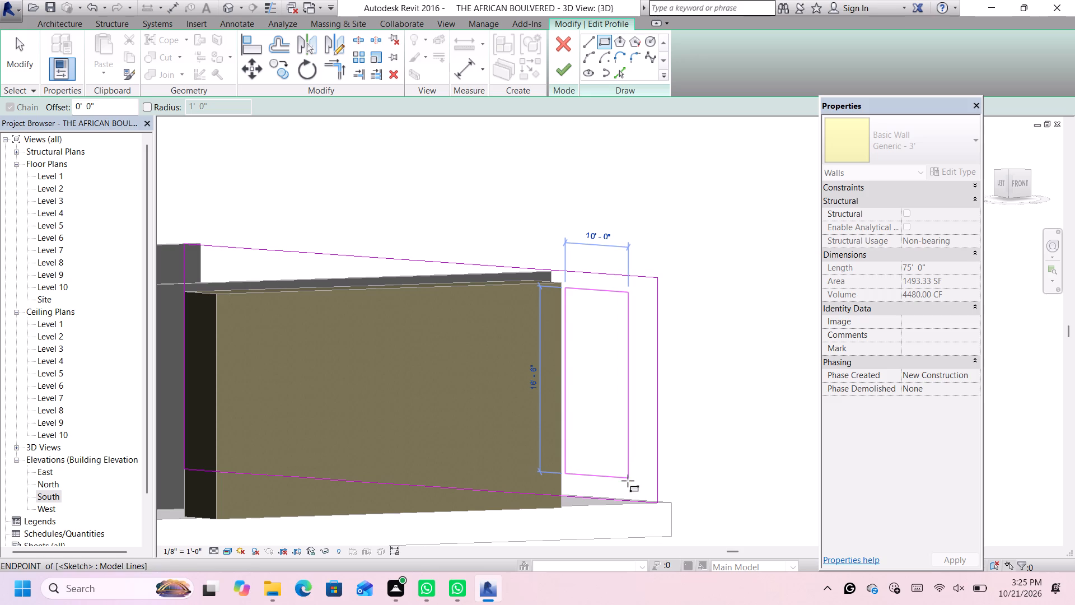
click(568, 77)
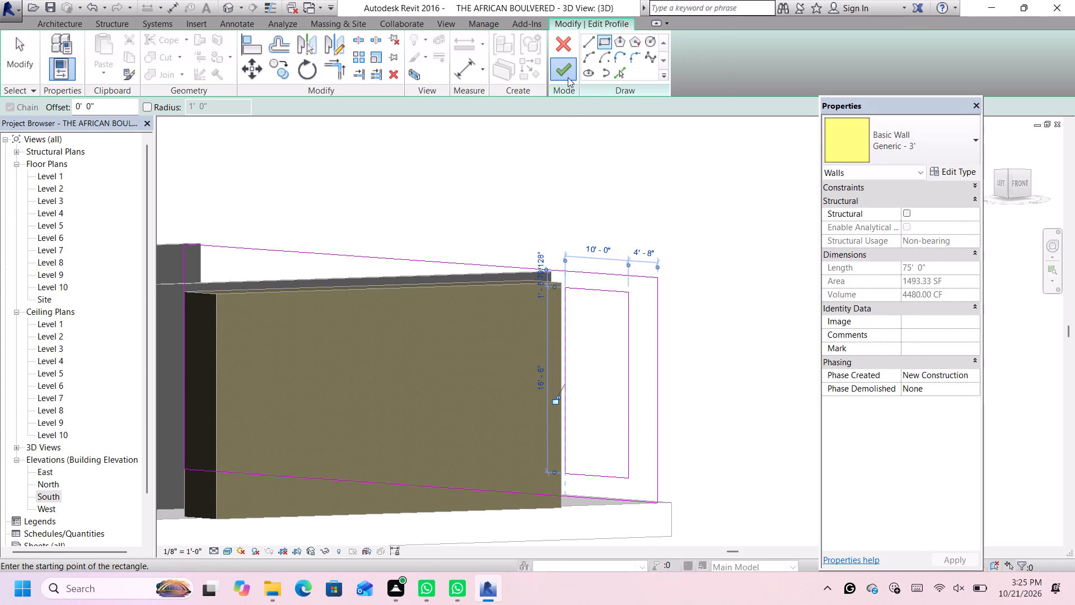
scroll(662, 183, down, 5)
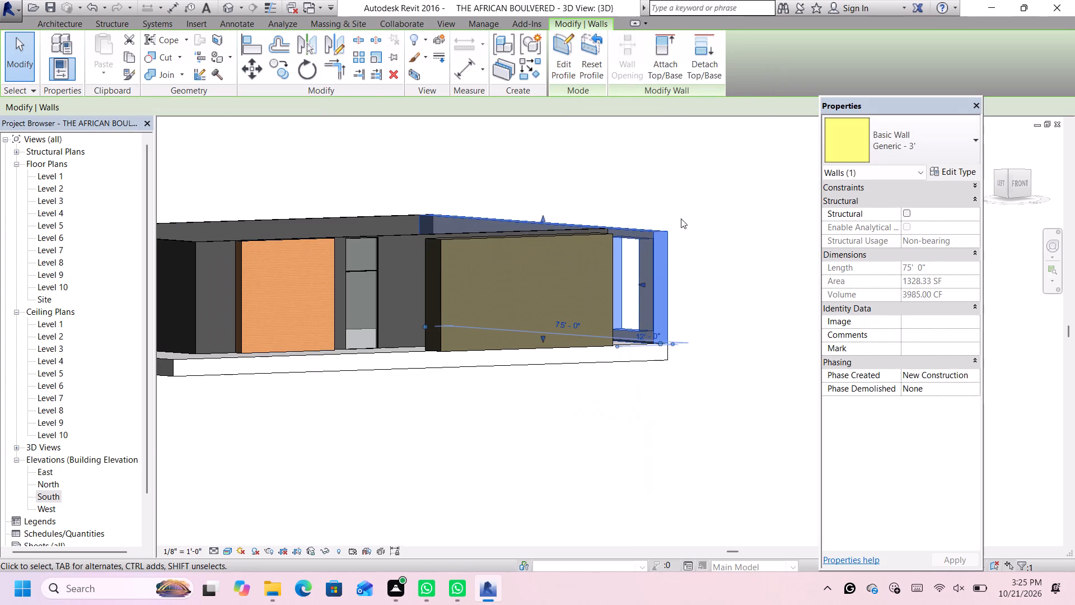
key(space)
scroll(681, 218, down, 5)
click(714, 198)
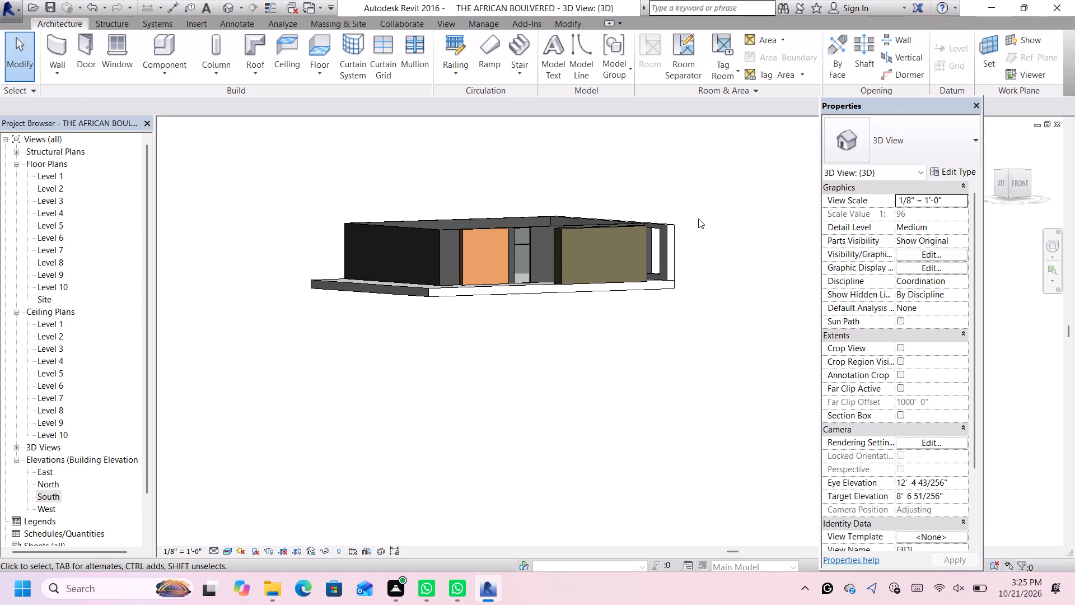
Examine the building and the east wall's opening from several angles.
scroll(697, 218, down, 1)
middle_drag(697, 218, 650, 252)
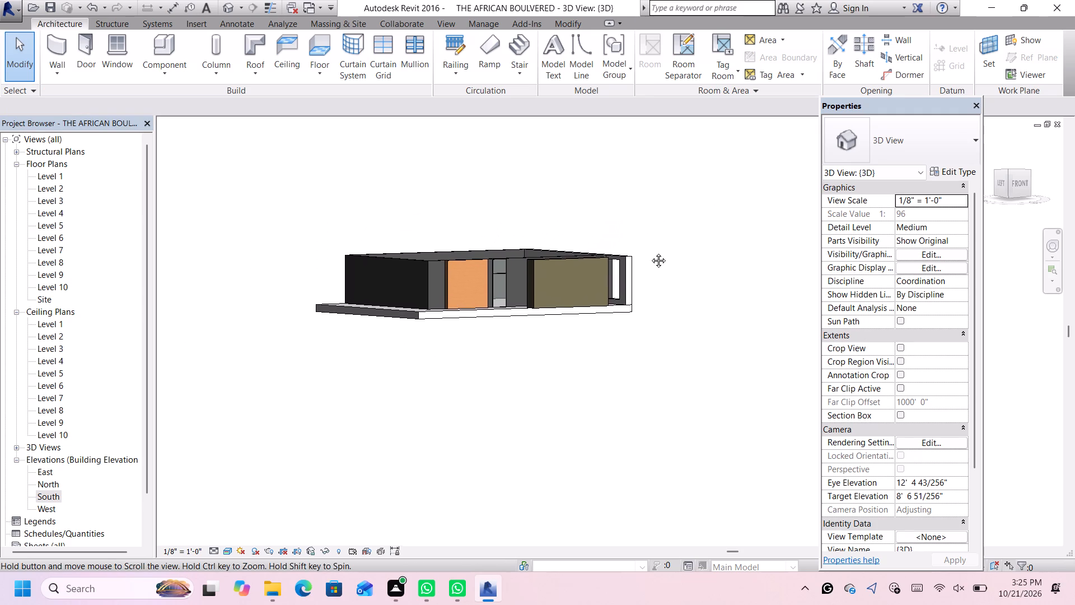
middle_drag(650, 252, 631, 297)
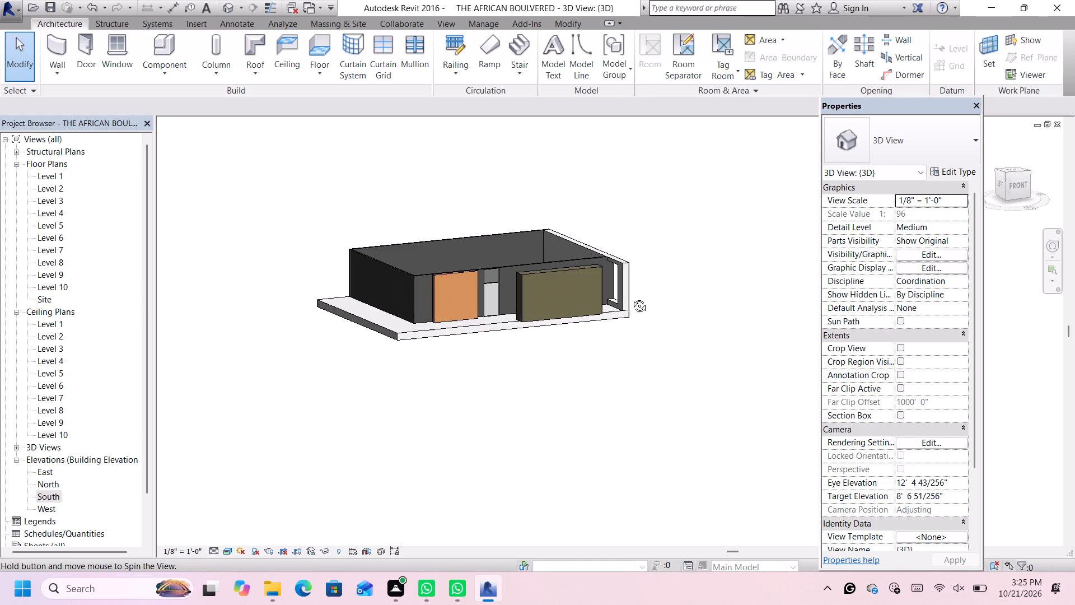
middle_drag(631, 297, 619, 260)
scroll(623, 265, up, 2)
scroll(642, 260, down, 2)
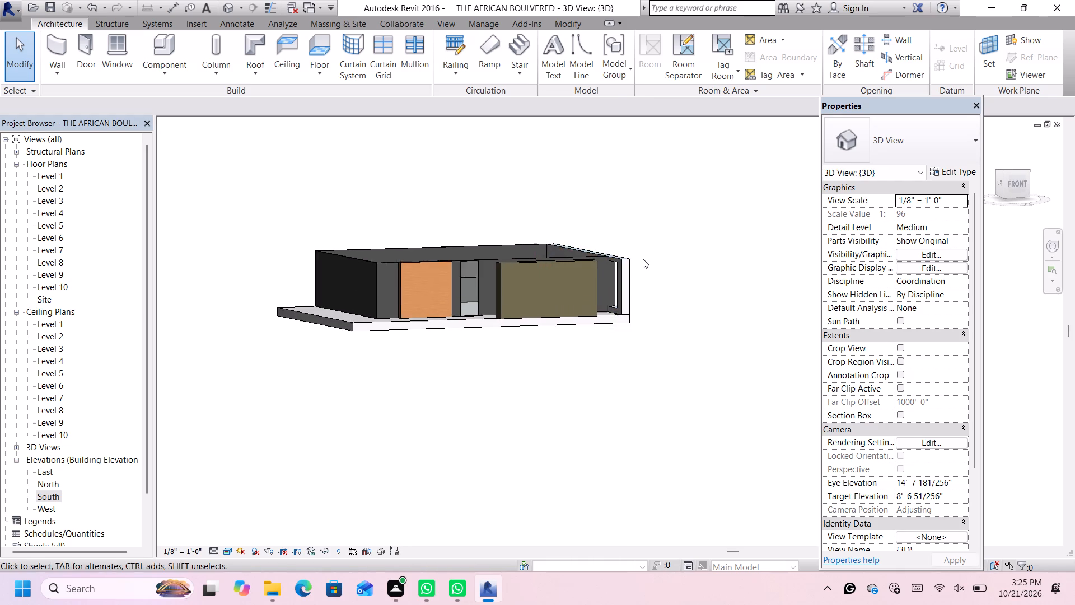
scroll(643, 259, down, 1)
middle_drag(647, 262, 682, 303)
middle_drag(678, 302, 649, 291)
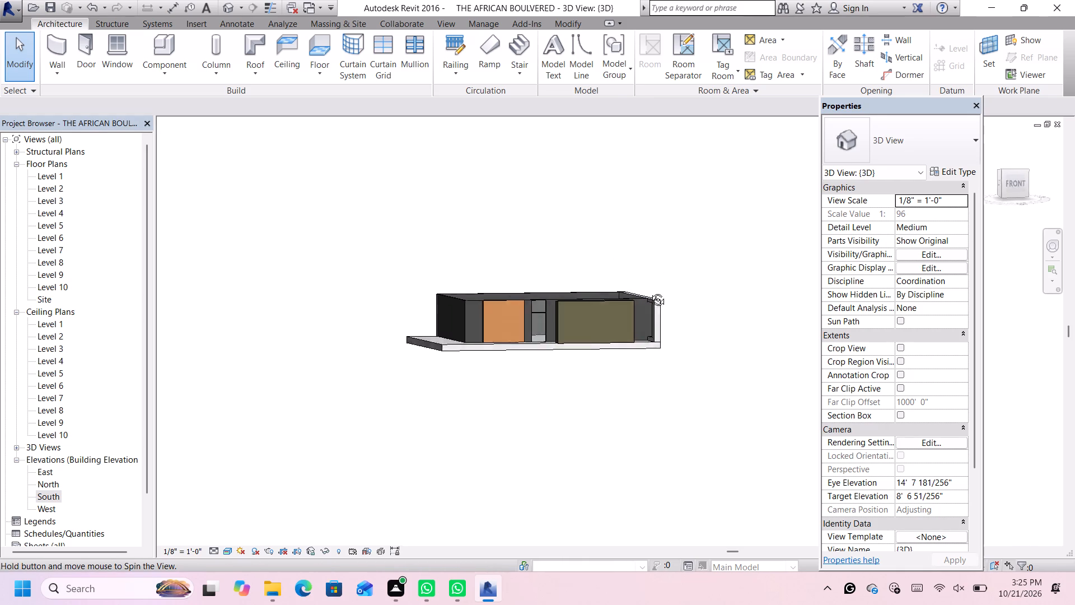
middle_drag(649, 291, 695, 311)
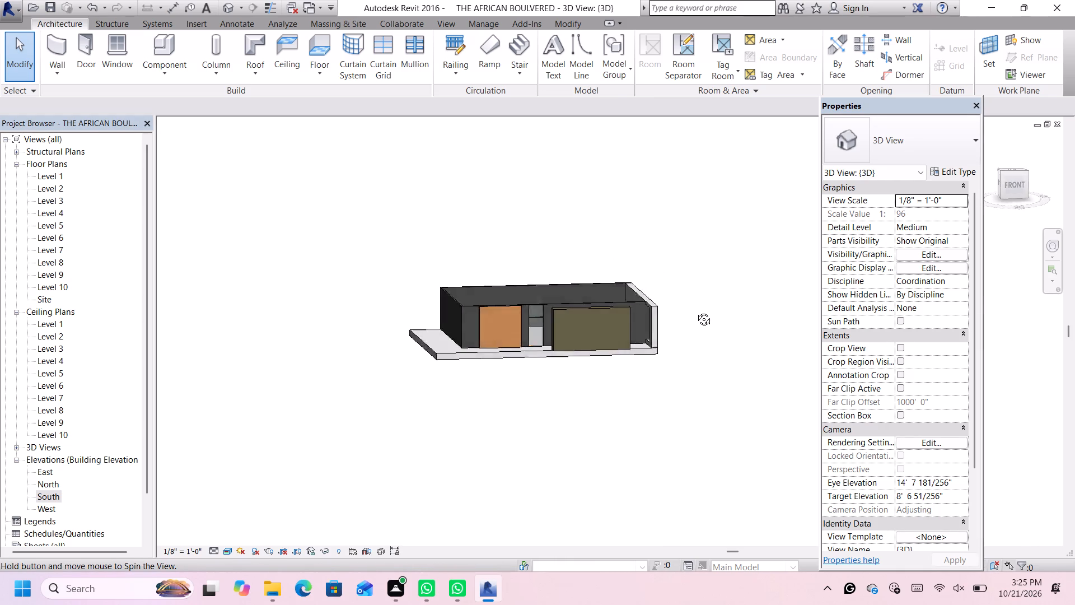
middle_drag(695, 311, 699, 310)
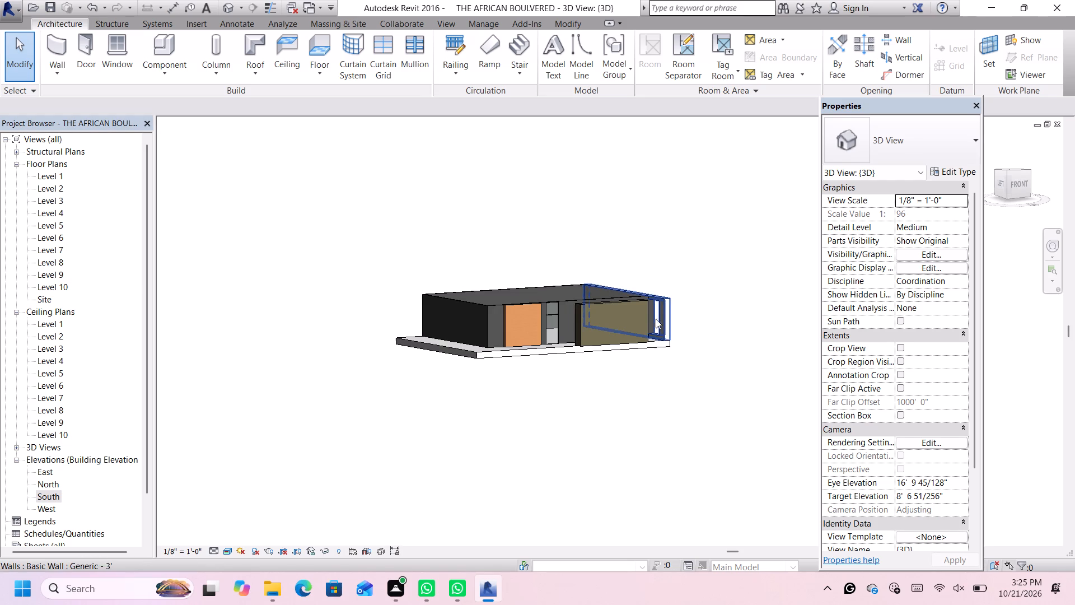
scroll(653, 320, up, 2)
scroll(729, 304, down, 1)
middle_drag(729, 304, 715, 301)
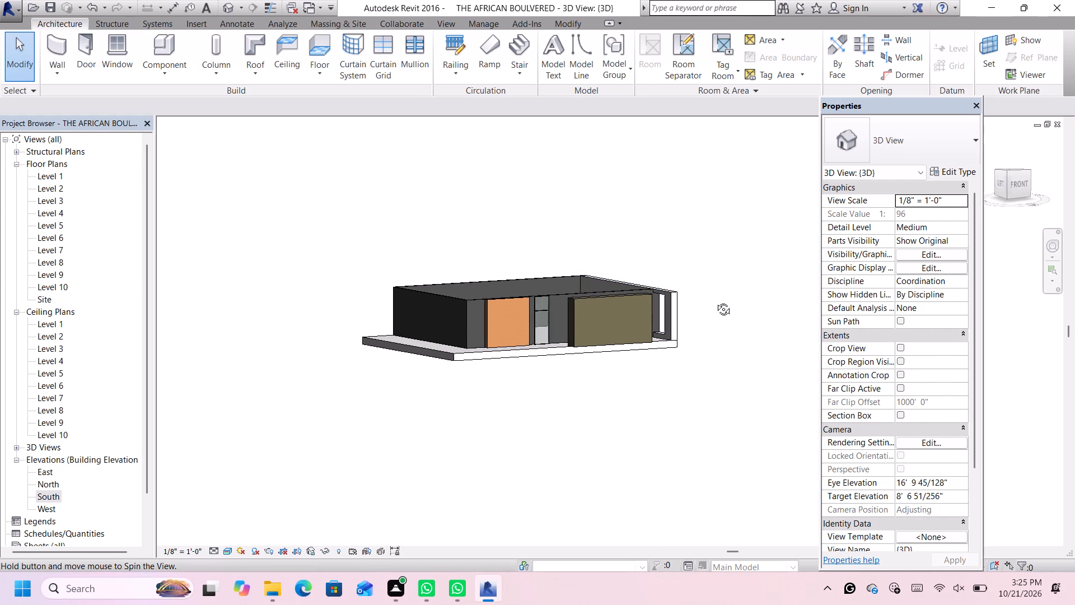
middle_drag(715, 301, 643, 290)
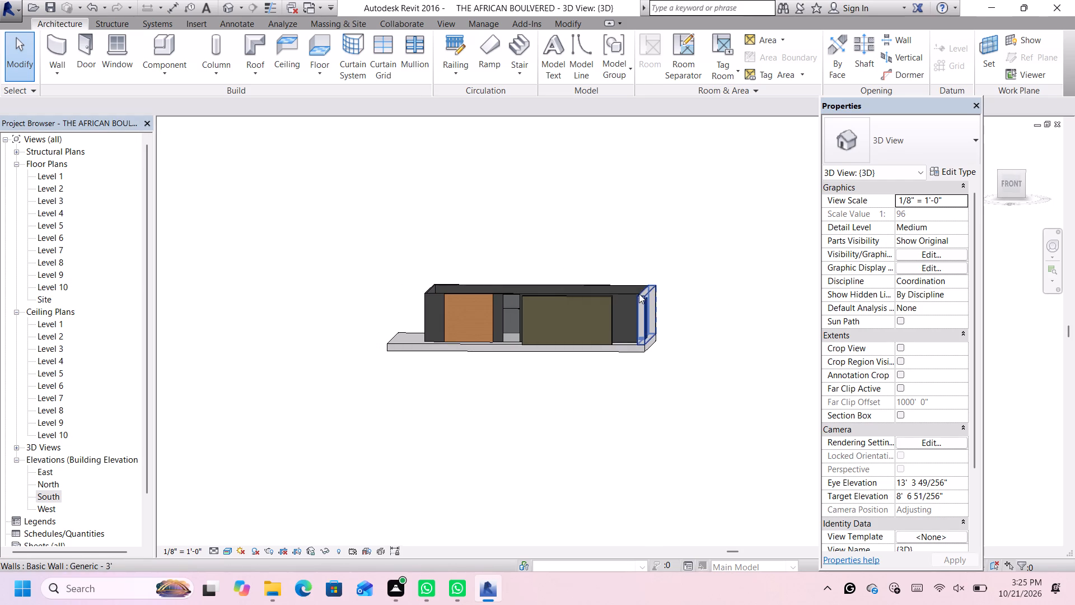
scroll(476, 329, up, 3)
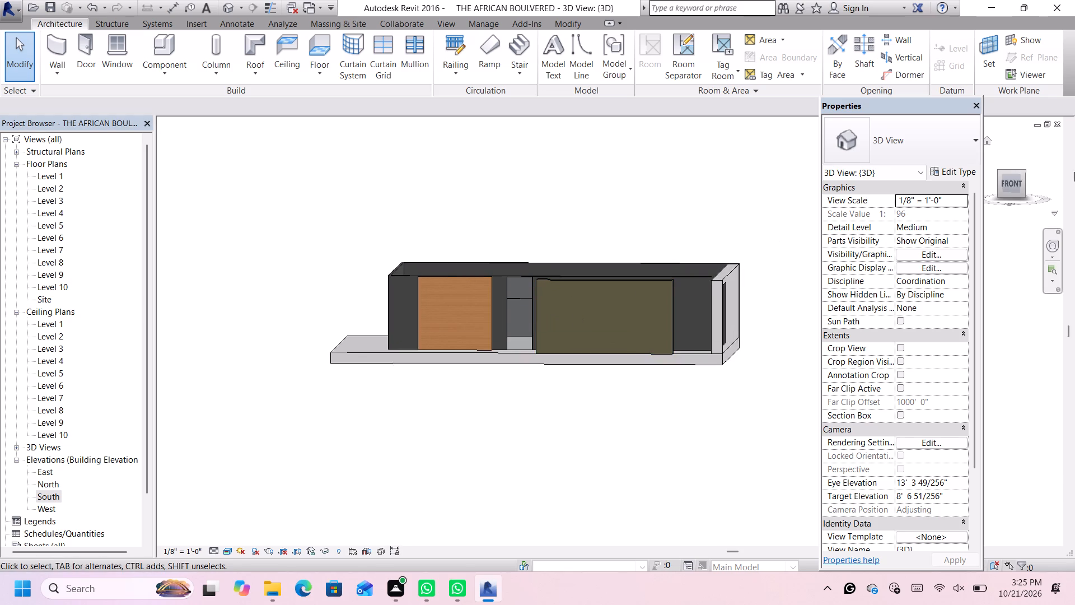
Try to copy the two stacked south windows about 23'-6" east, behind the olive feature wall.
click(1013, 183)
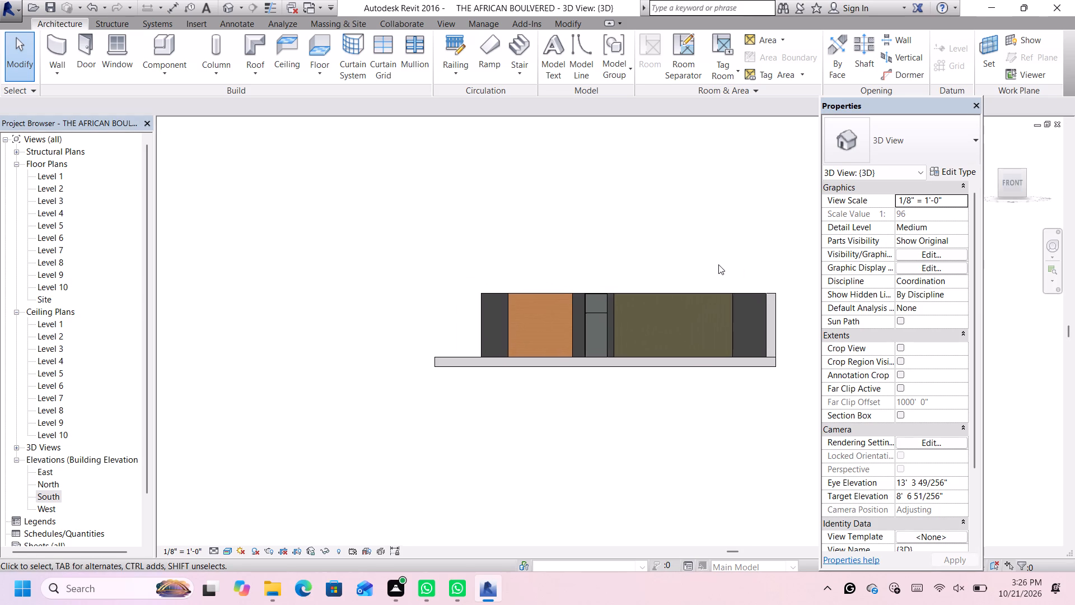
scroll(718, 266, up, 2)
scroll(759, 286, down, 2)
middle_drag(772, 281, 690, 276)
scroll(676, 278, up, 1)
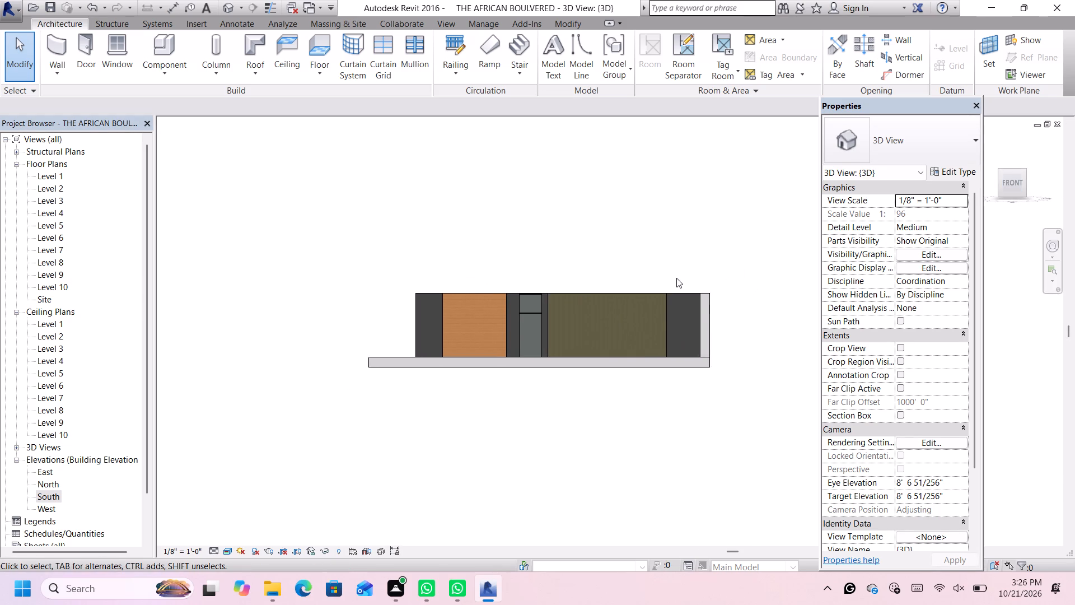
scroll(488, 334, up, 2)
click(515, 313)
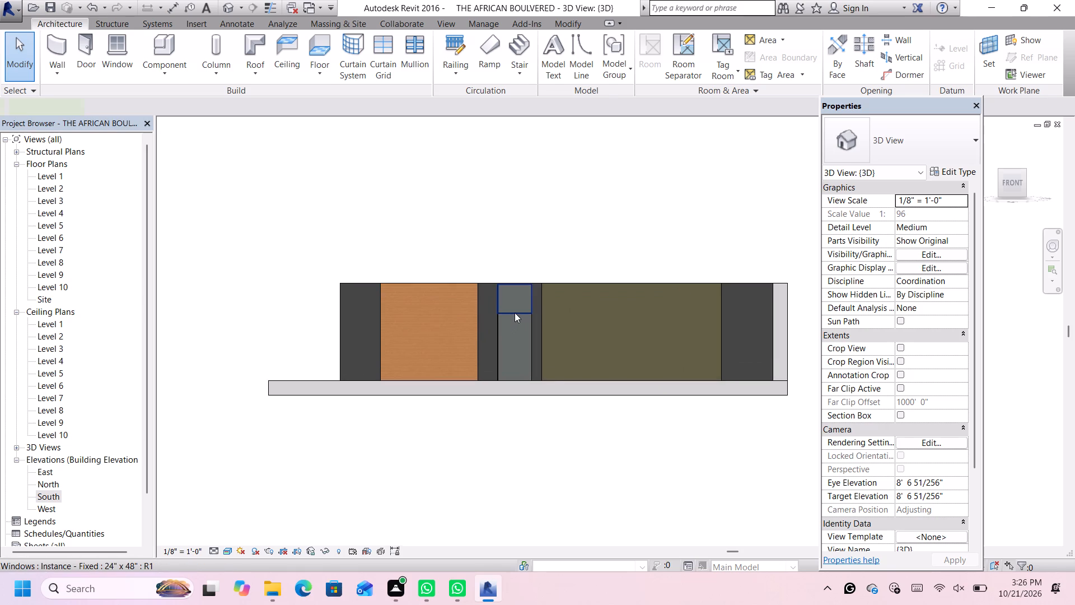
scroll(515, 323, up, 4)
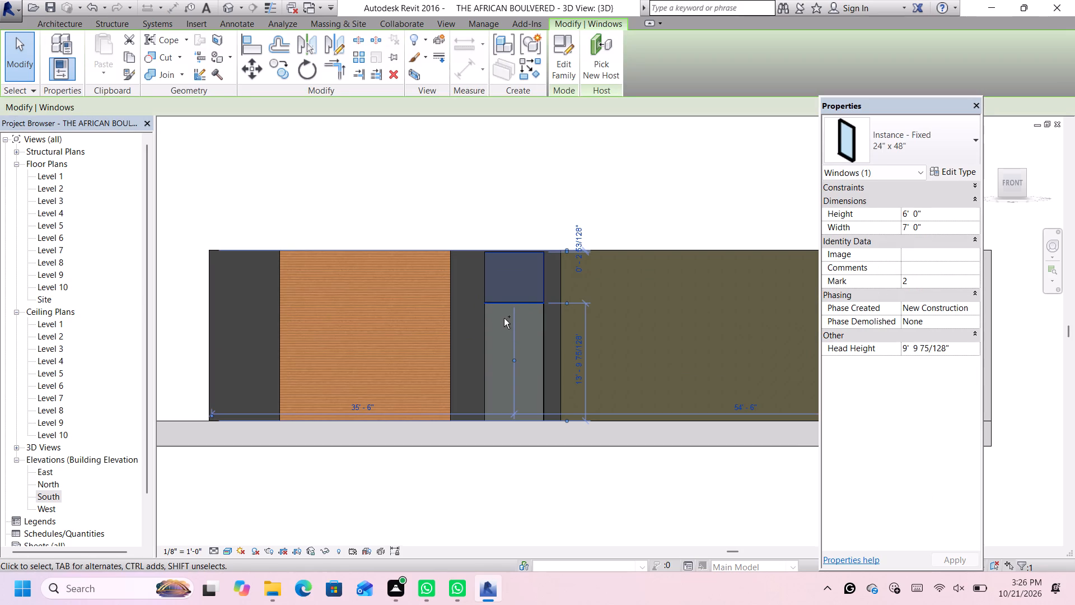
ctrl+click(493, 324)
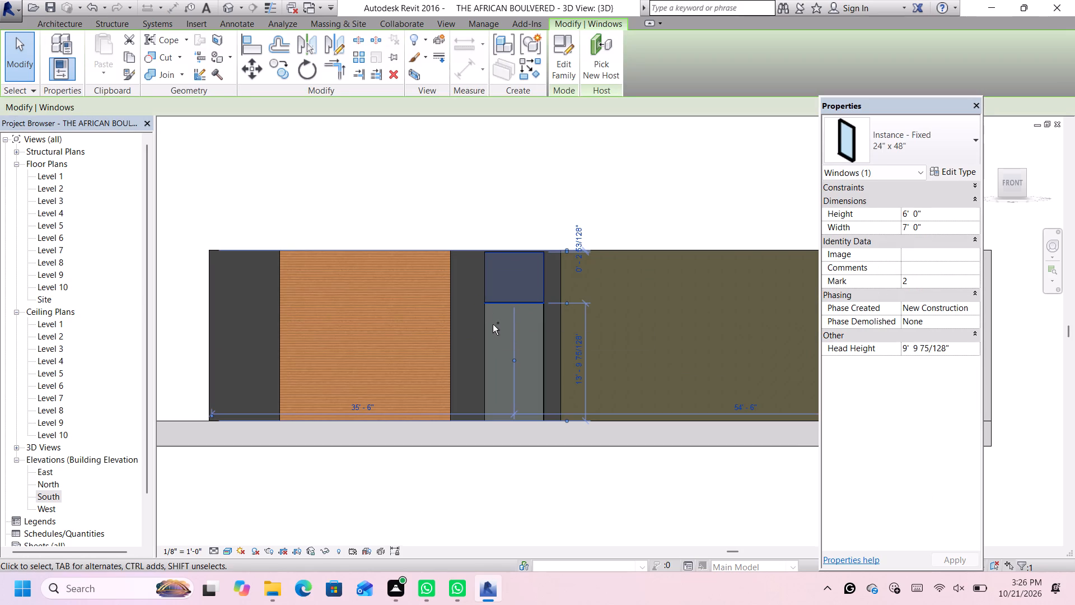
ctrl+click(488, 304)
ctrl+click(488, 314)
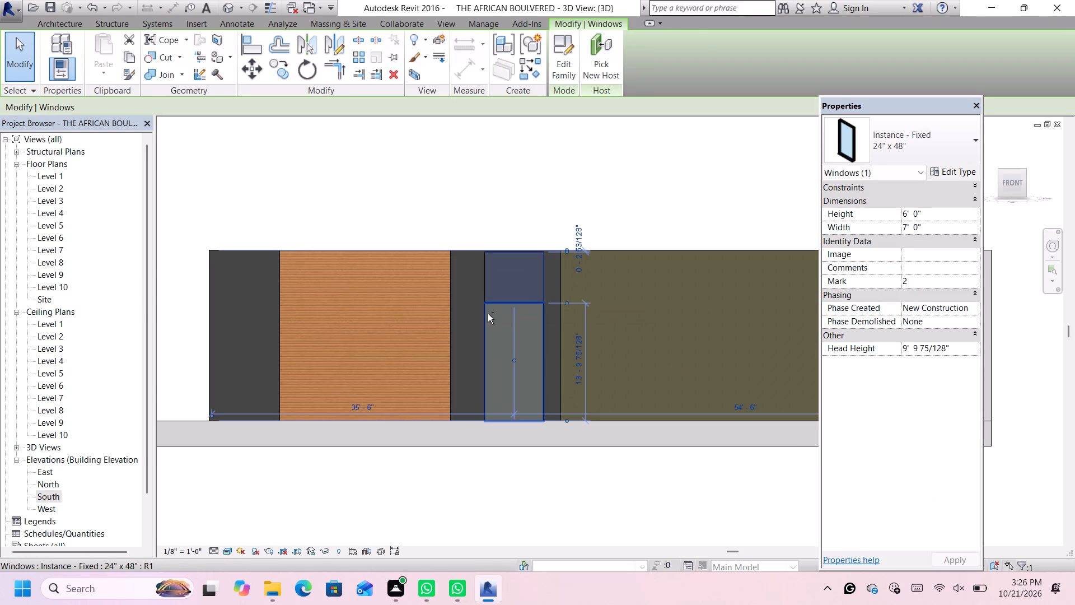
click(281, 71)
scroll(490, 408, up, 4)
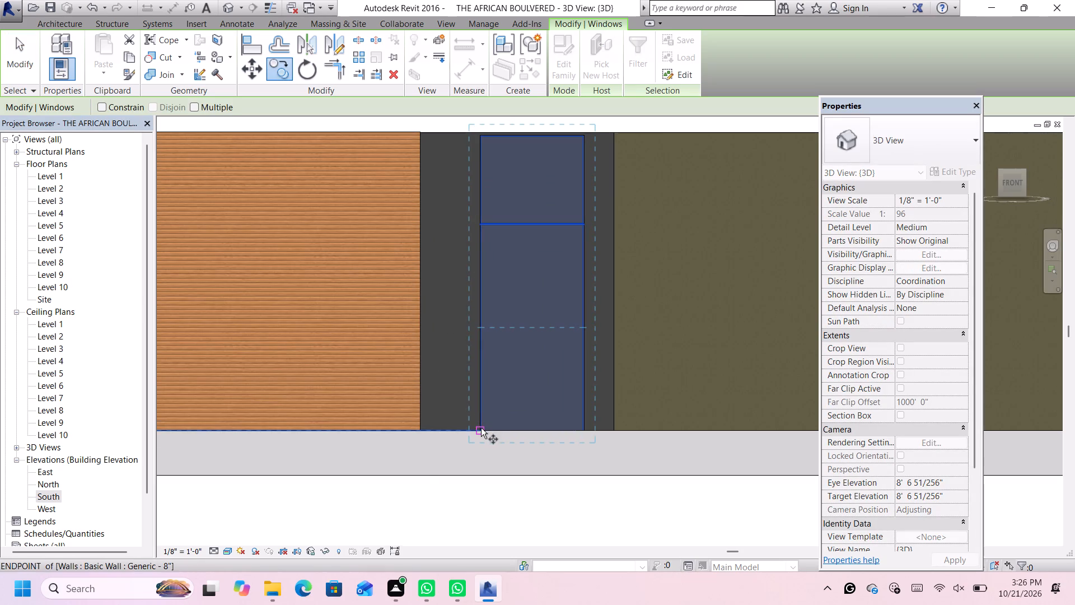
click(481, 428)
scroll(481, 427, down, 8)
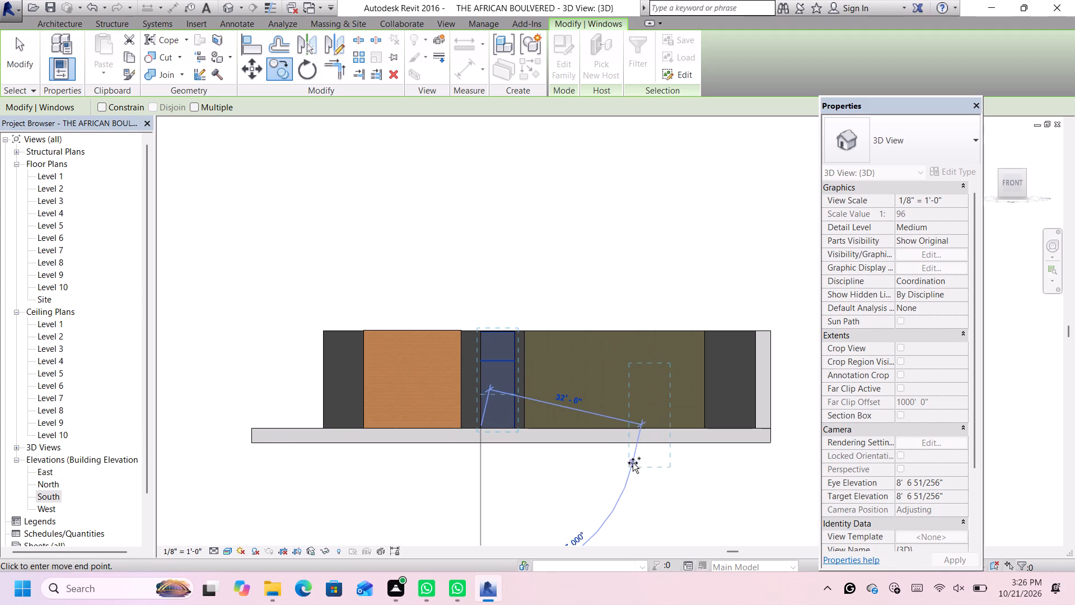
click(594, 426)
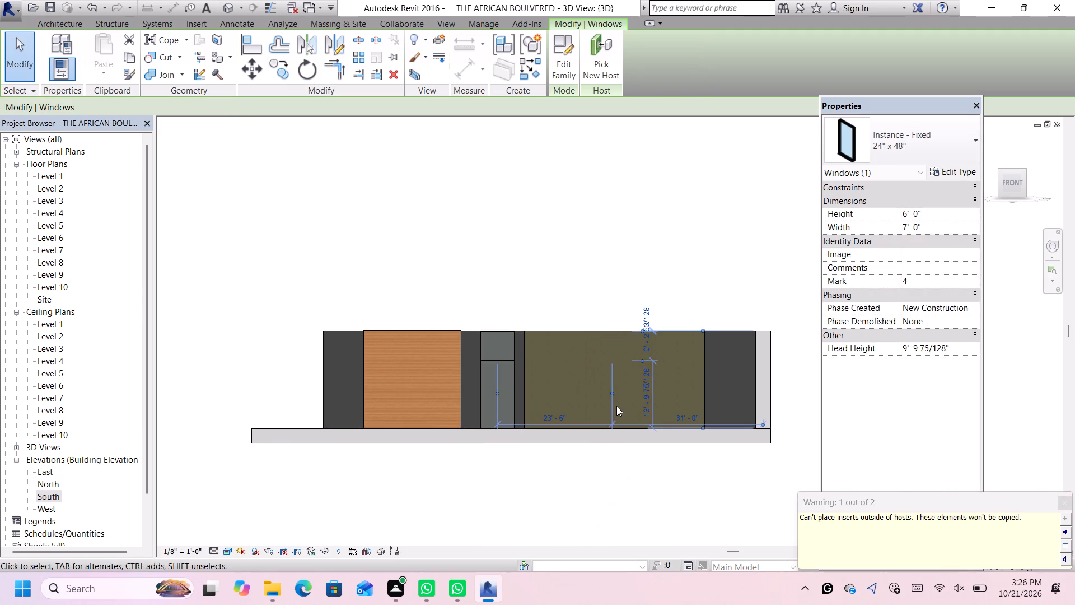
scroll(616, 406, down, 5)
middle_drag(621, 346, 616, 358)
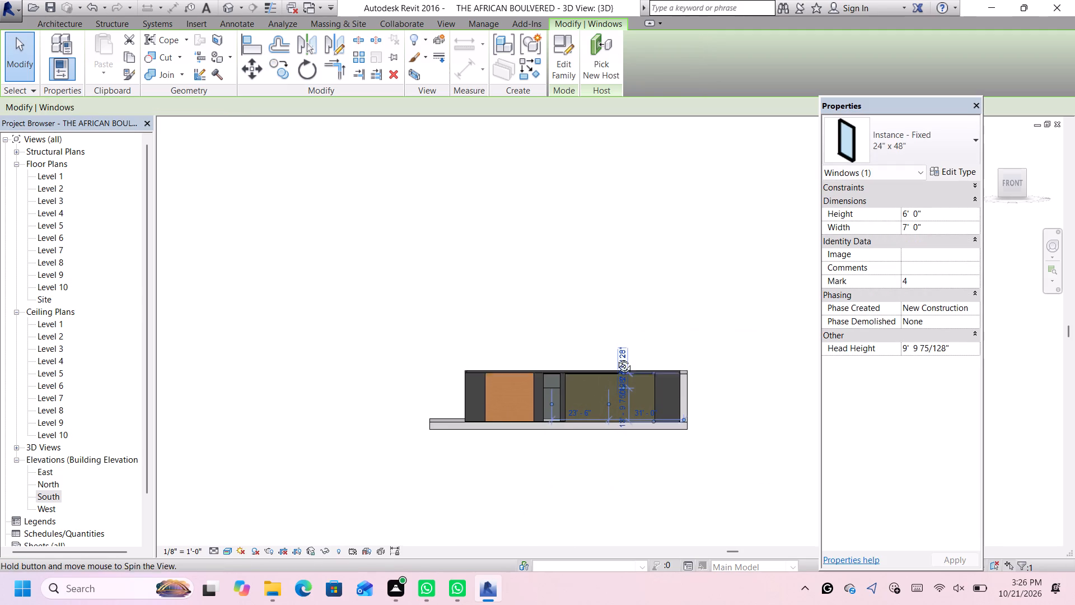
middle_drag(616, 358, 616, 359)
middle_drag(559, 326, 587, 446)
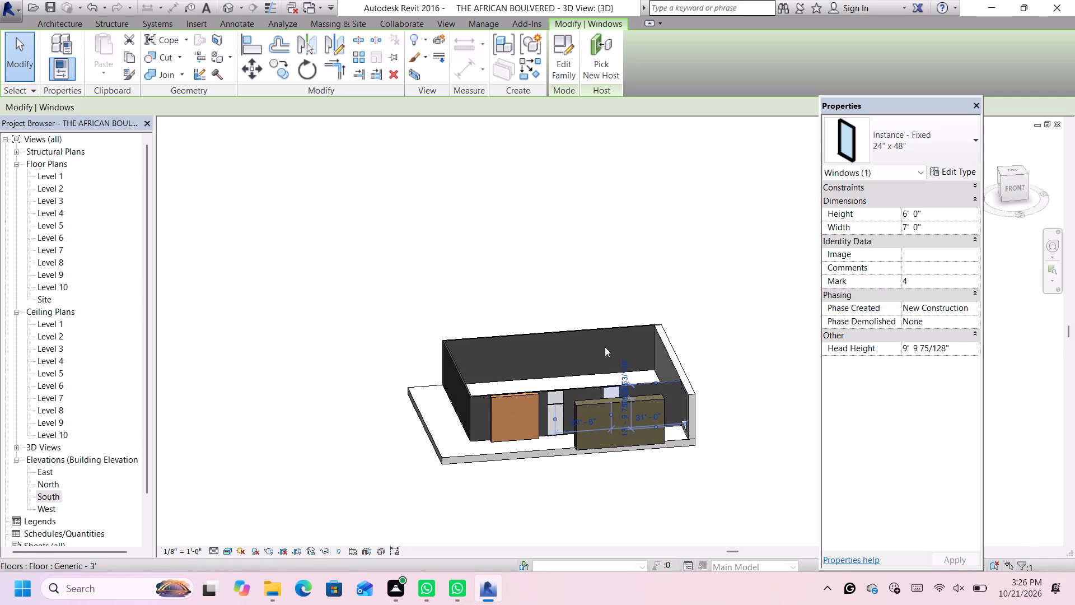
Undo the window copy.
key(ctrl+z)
Edit the olive feature wall's profile and sketch a tall rectangle 3'-0" wide near its west end.
scroll(629, 373, down, 4)
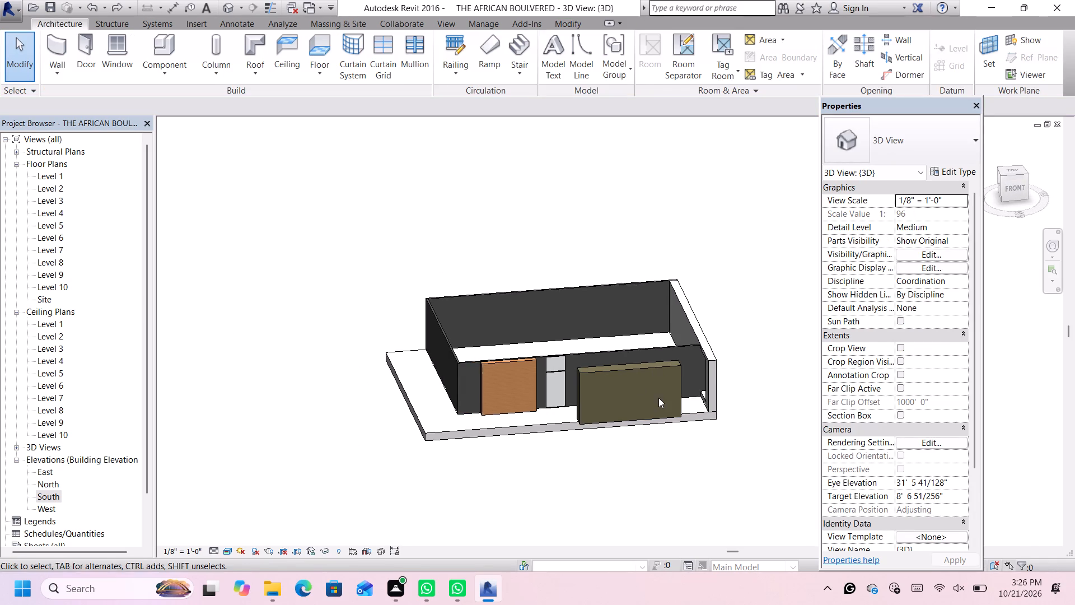
middle_drag(658, 398, 579, 346)
click(698, 271)
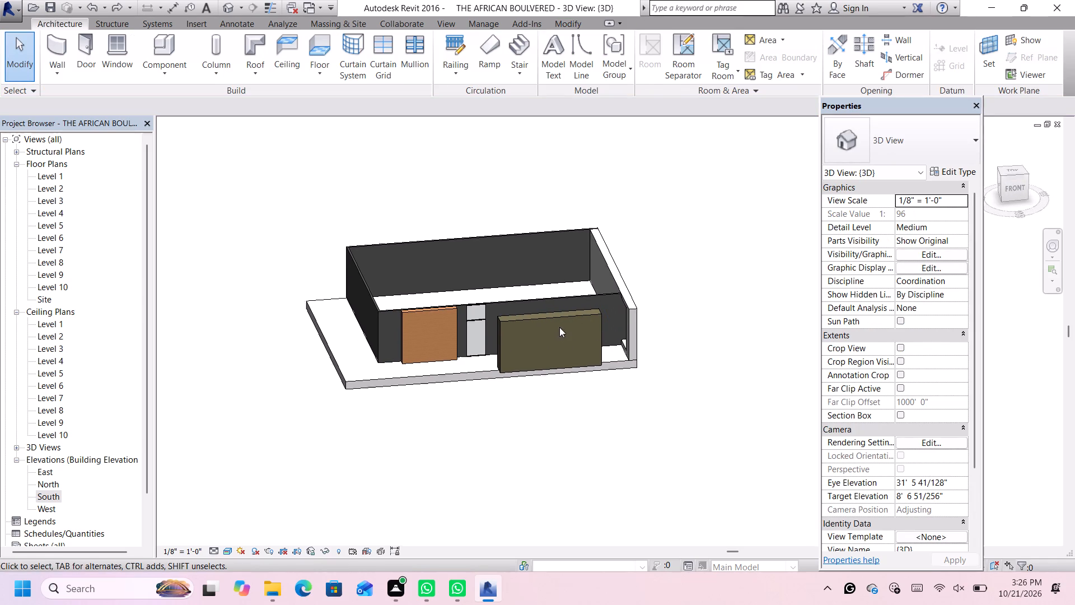
click(560, 322)
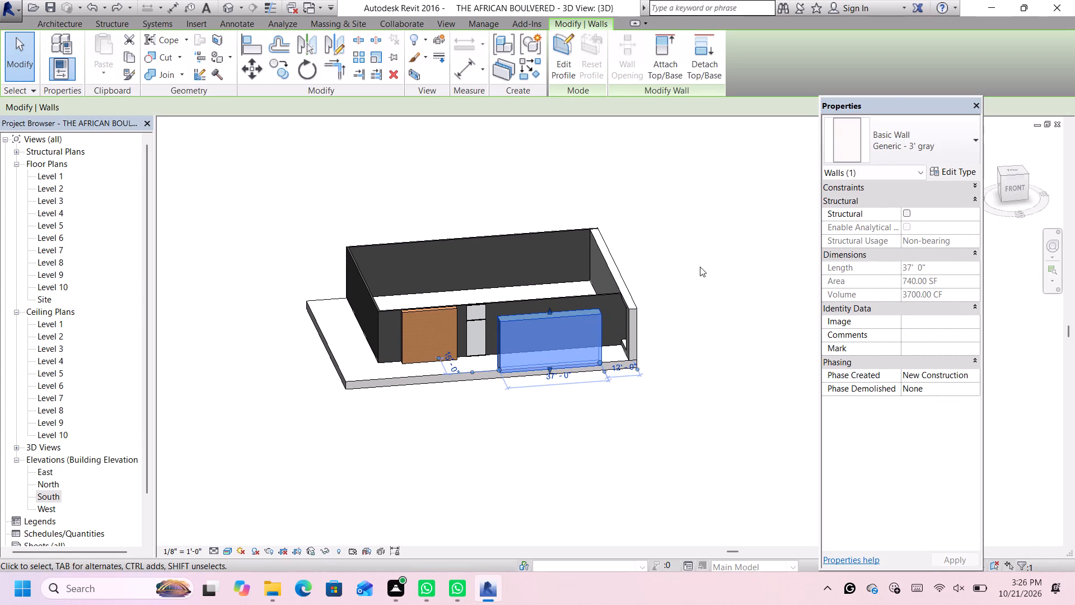
click(572, 61)
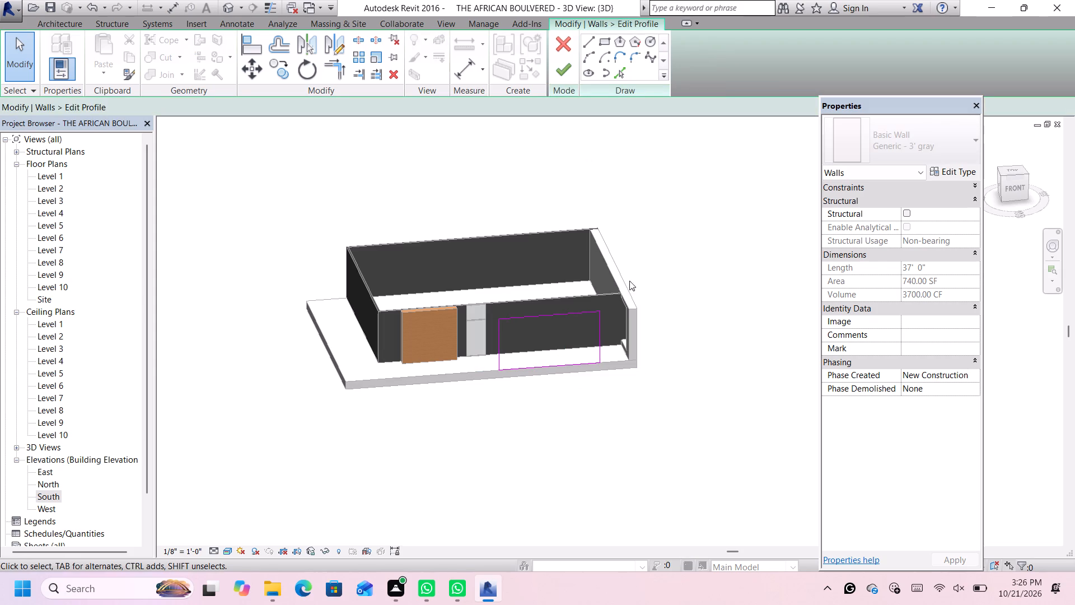
scroll(786, 257, down, 1)
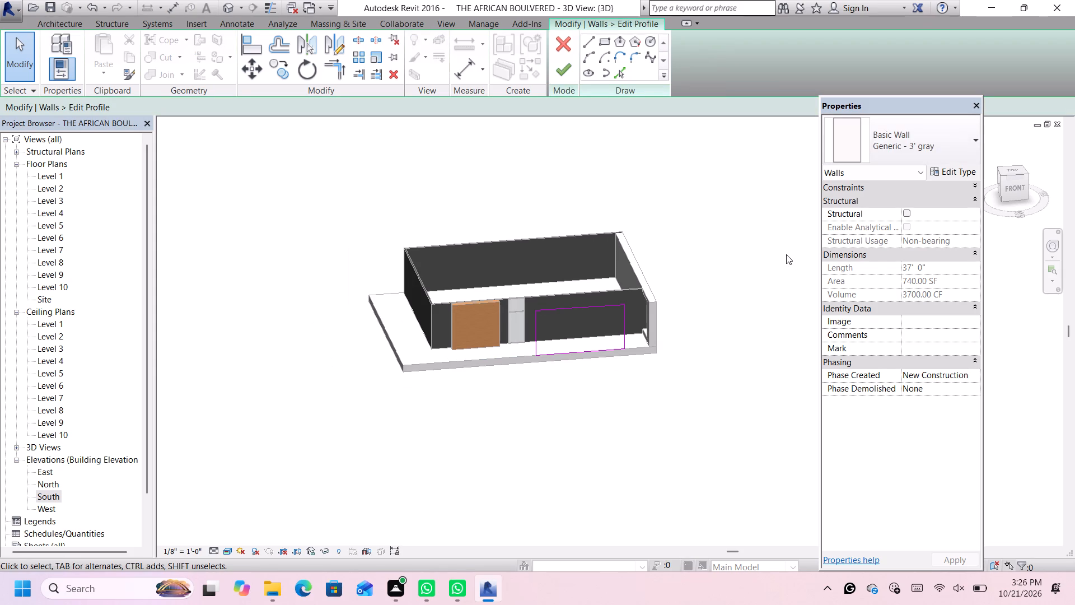
middle_drag(783, 254, 772, 249)
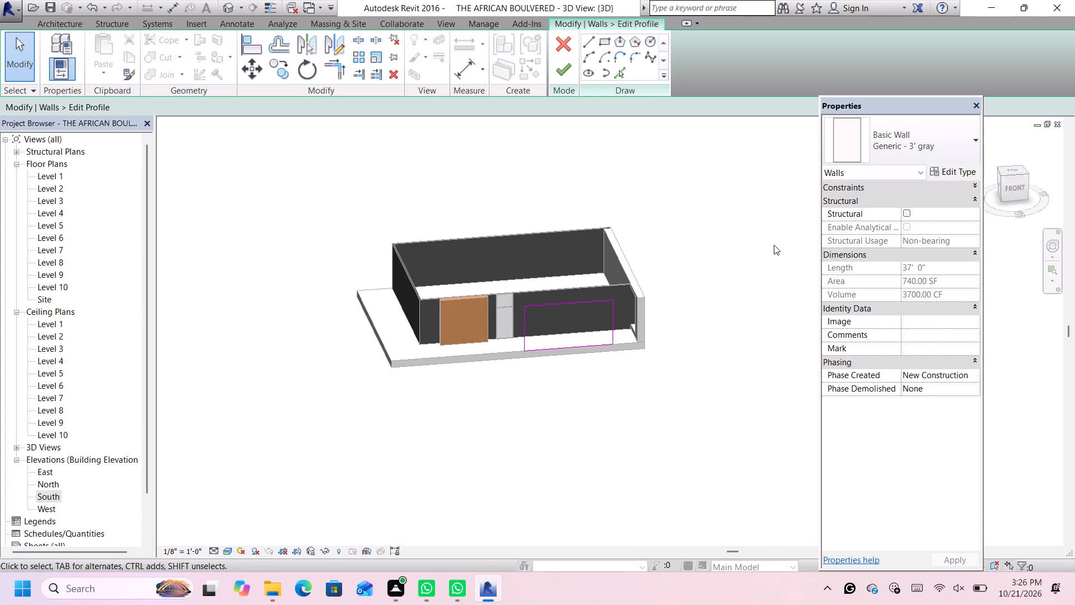
click(1012, 189)
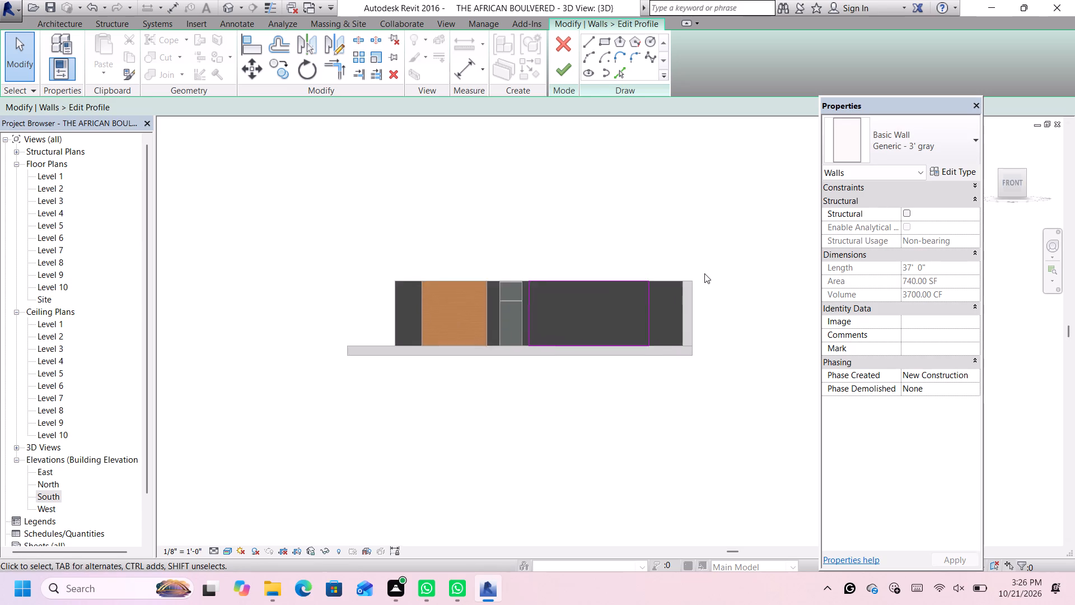
scroll(704, 272, up, 1)
scroll(736, 260, down, 2)
middle_drag(737, 250, 552, 226)
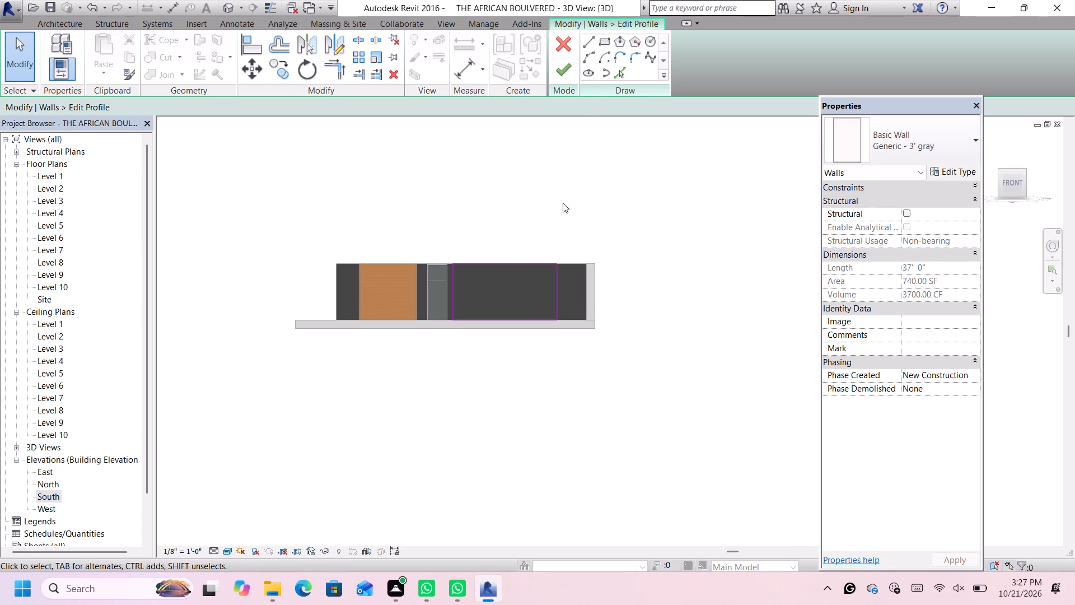
click(604, 41)
scroll(452, 267, up, 6)
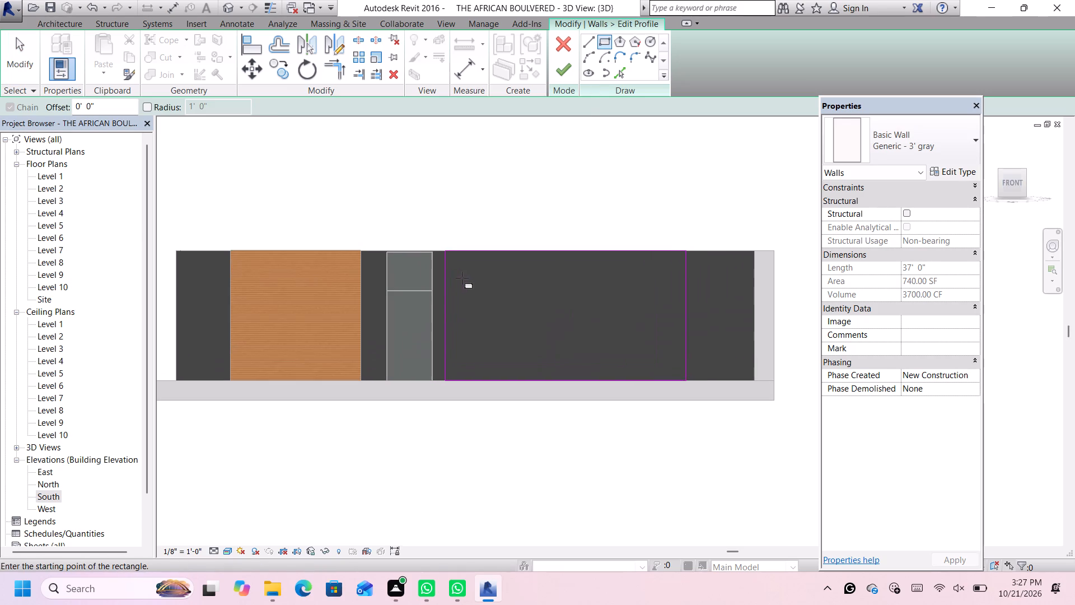
scroll(470, 278, up, 2)
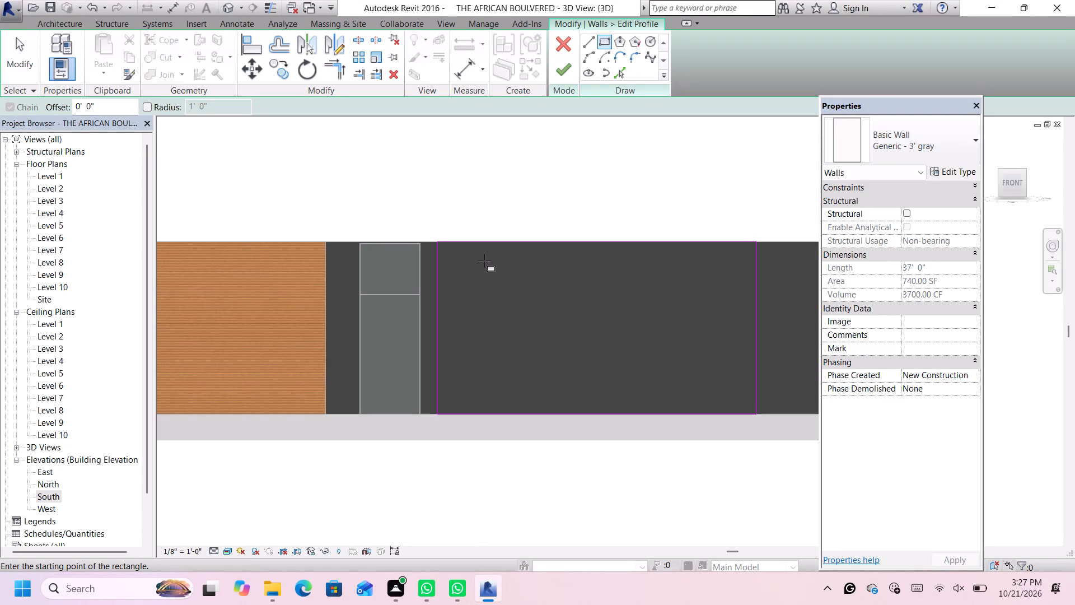
click(477, 264)
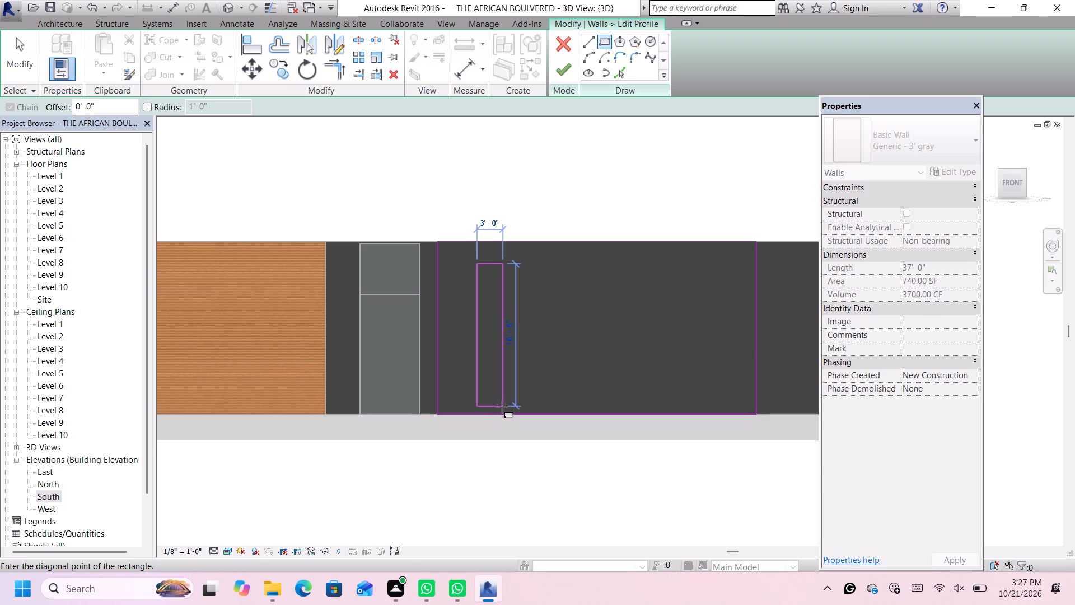
click(502, 407)
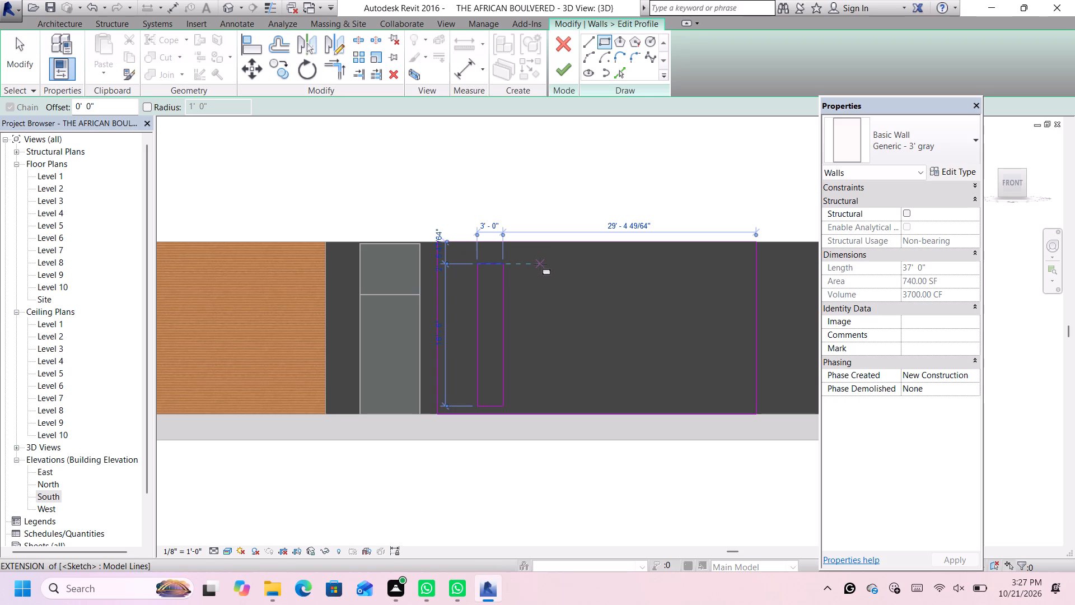
Sketch a second tall rectangle about 4'-9" wide east of the first, aligned with its top and bottom edges.
click(541, 264)
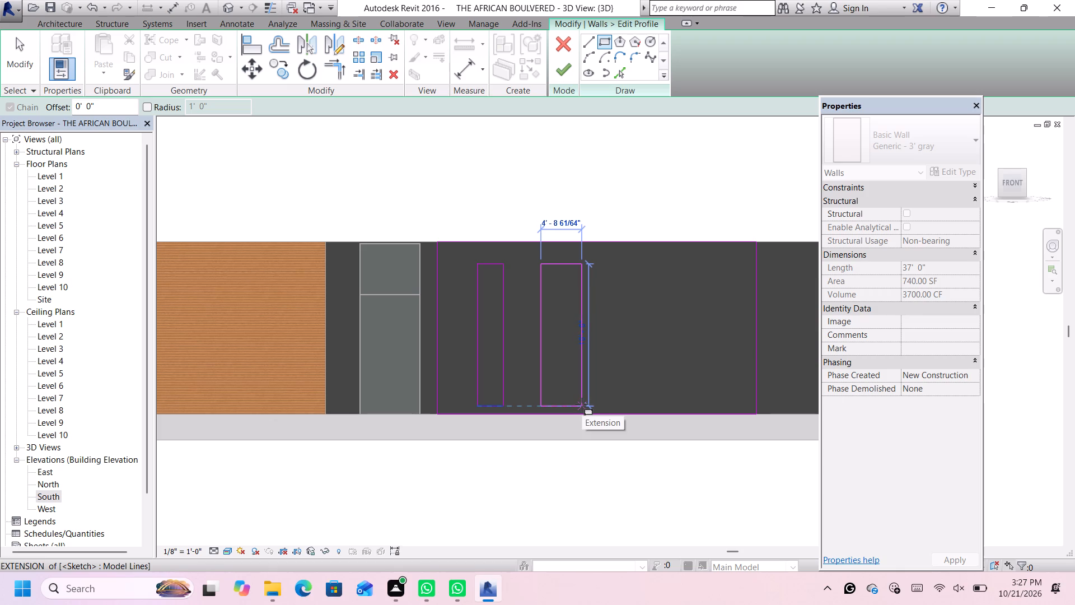
click(582, 404)
scroll(498, 328, up, 1)
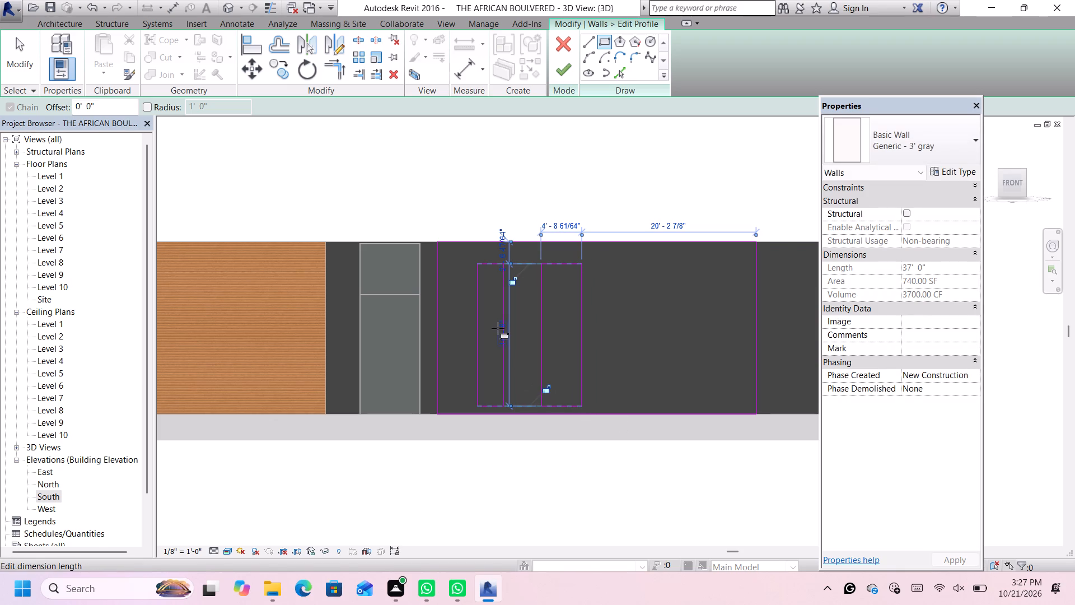
key(space)
key(Escape)
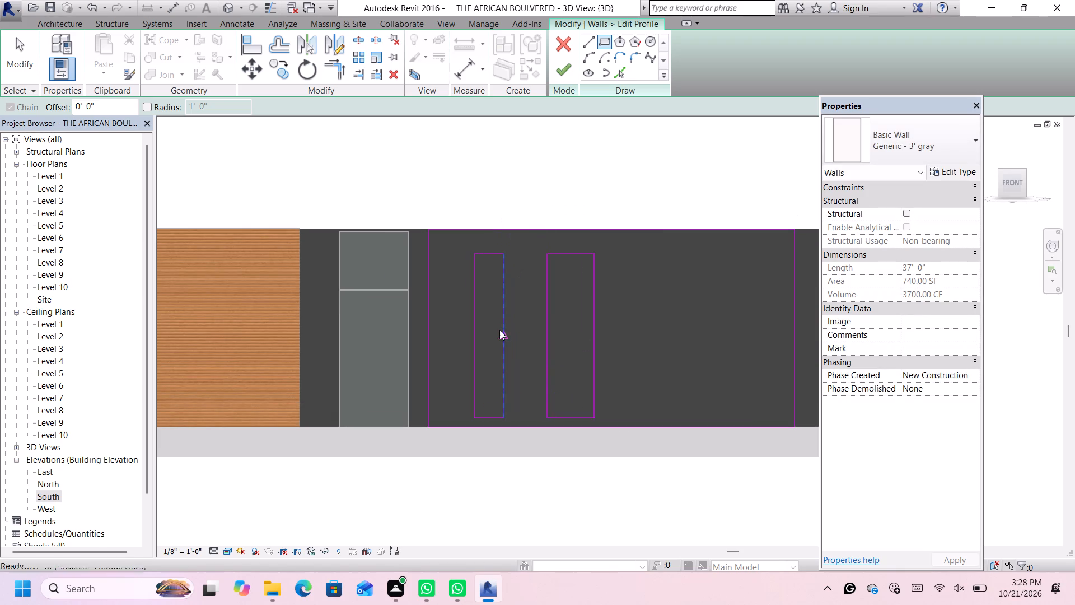
key(Escape)
Offset a copy of the narrow rectangle's top line 4' downward inside the rectangle.
scroll(498, 262, up, 1)
scroll(620, 323, down, 1)
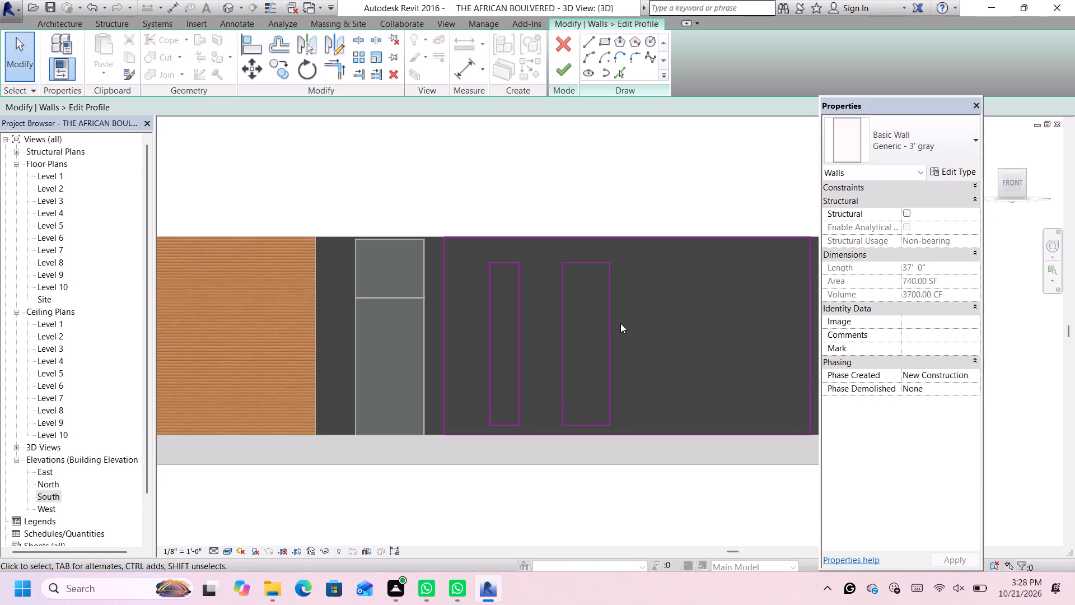
scroll(622, 323, up, 3)
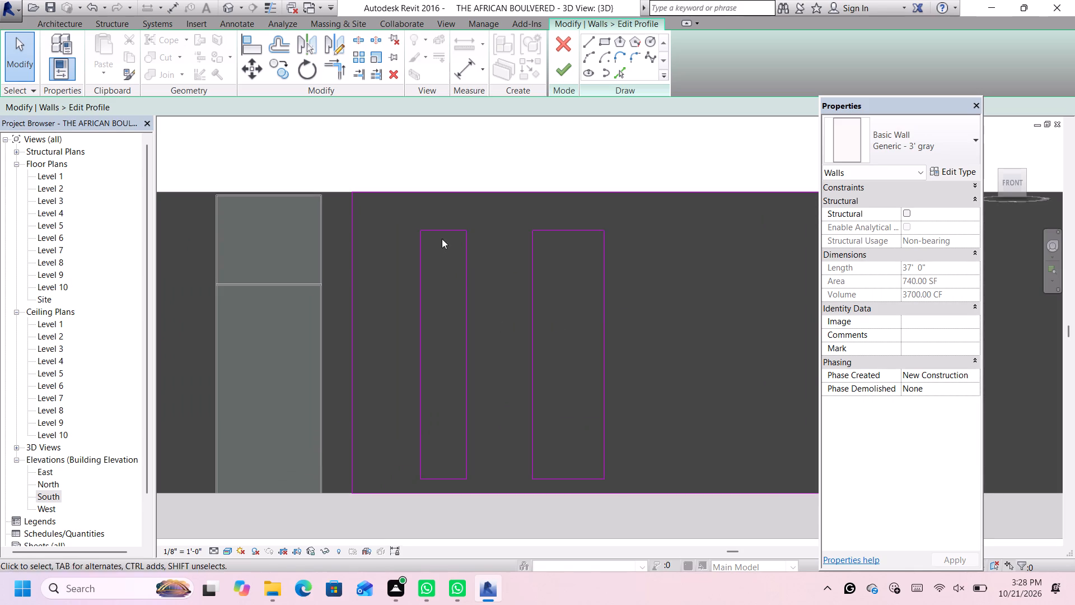
click(282, 41)
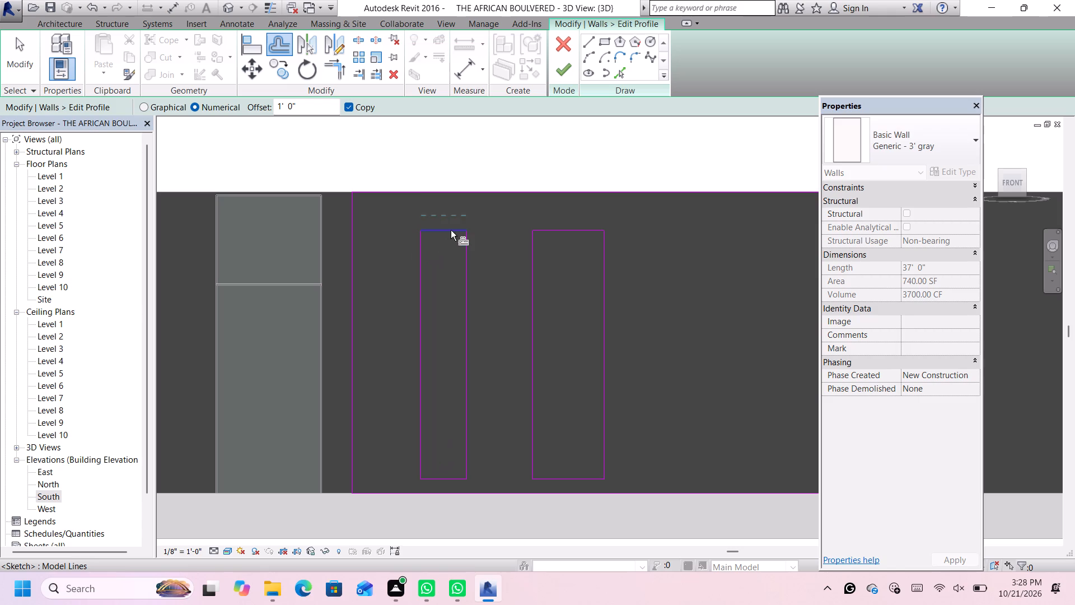
drag(322, 114, 304, 110)
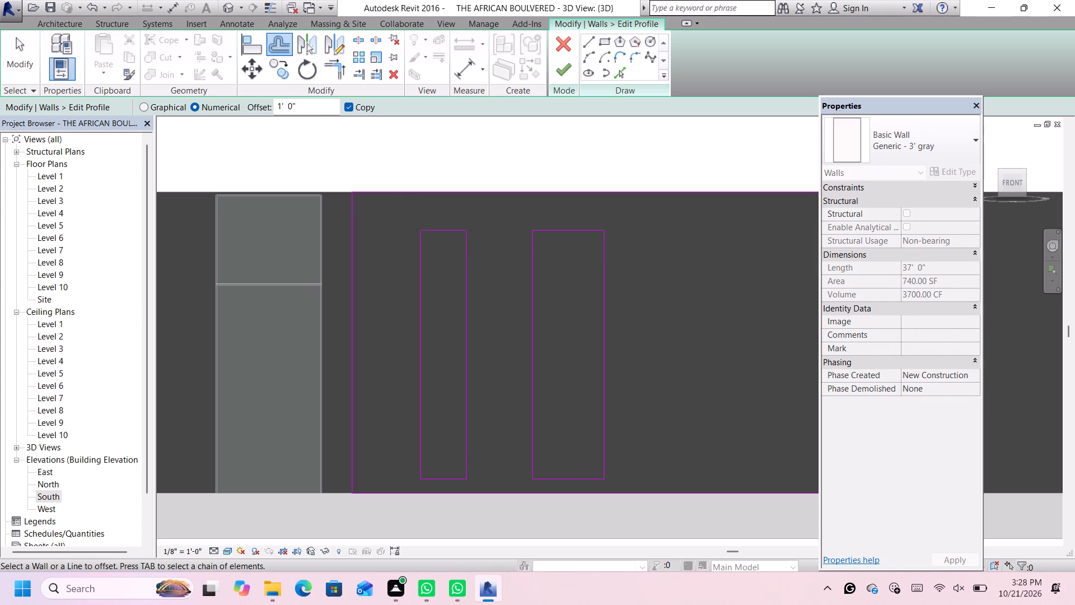
drag(304, 110, 301, 107)
drag(301, 107, 274, 102)
key(BackSpace)
key(4)
key(apostrophe)
key(Return)
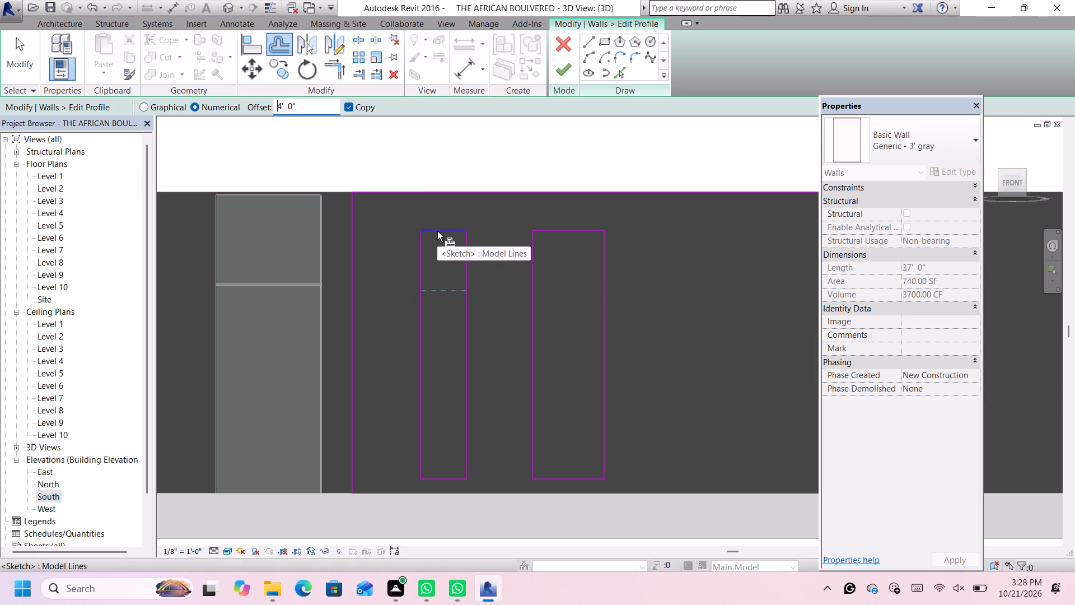
click(437, 231)
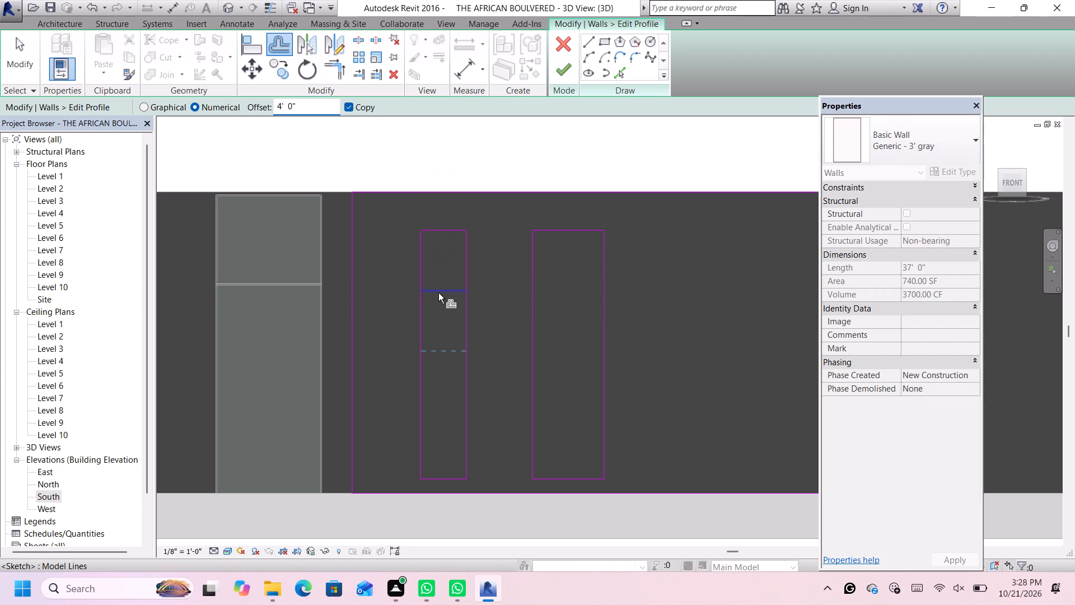
Offset a copy of the narrow rectangle's inner horizontal line 1" downward.
scroll(438, 293, up, 1)
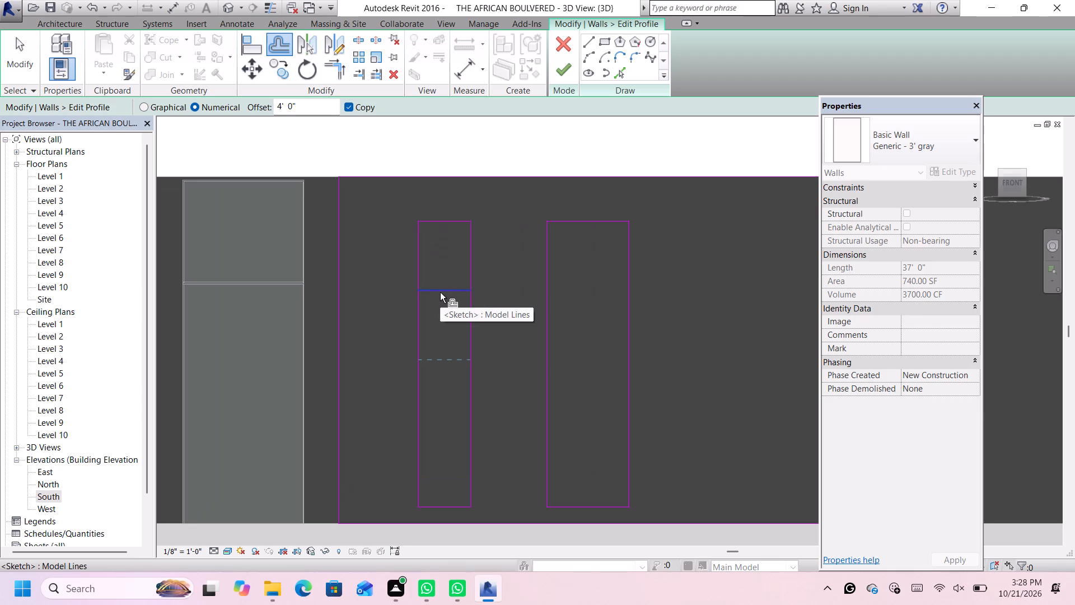
drag(319, 104, 308, 103)
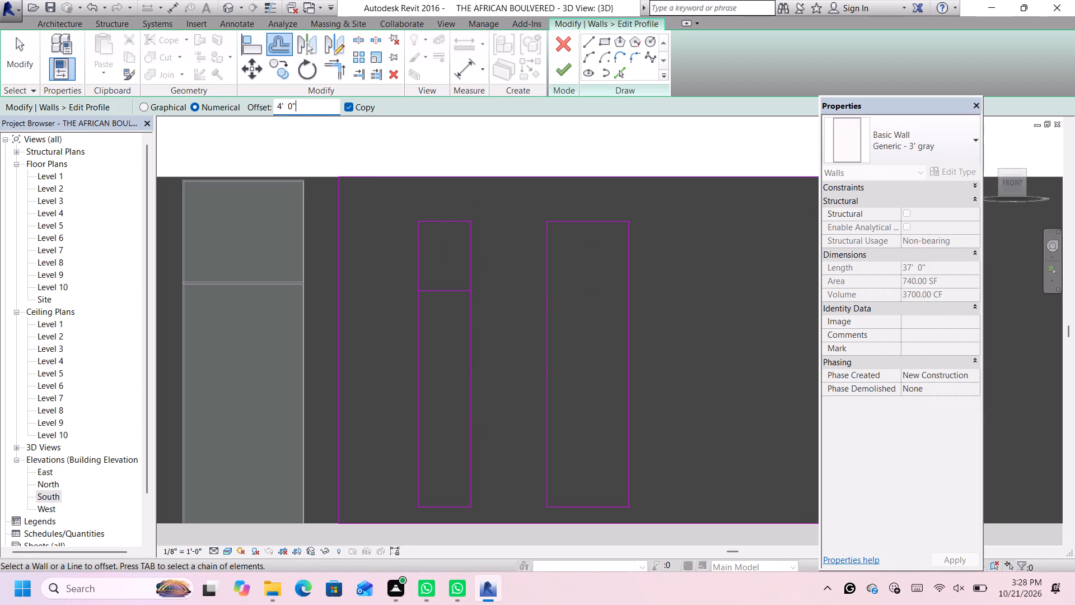
drag(308, 103, 261, 101)
key(BackSpace)
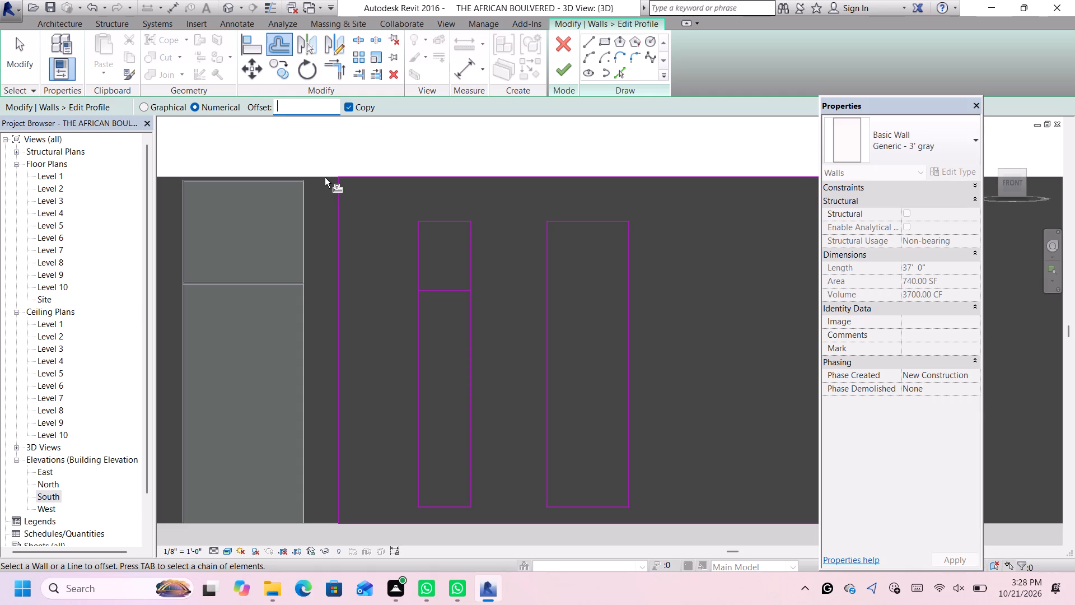
text(1")
key(Return)
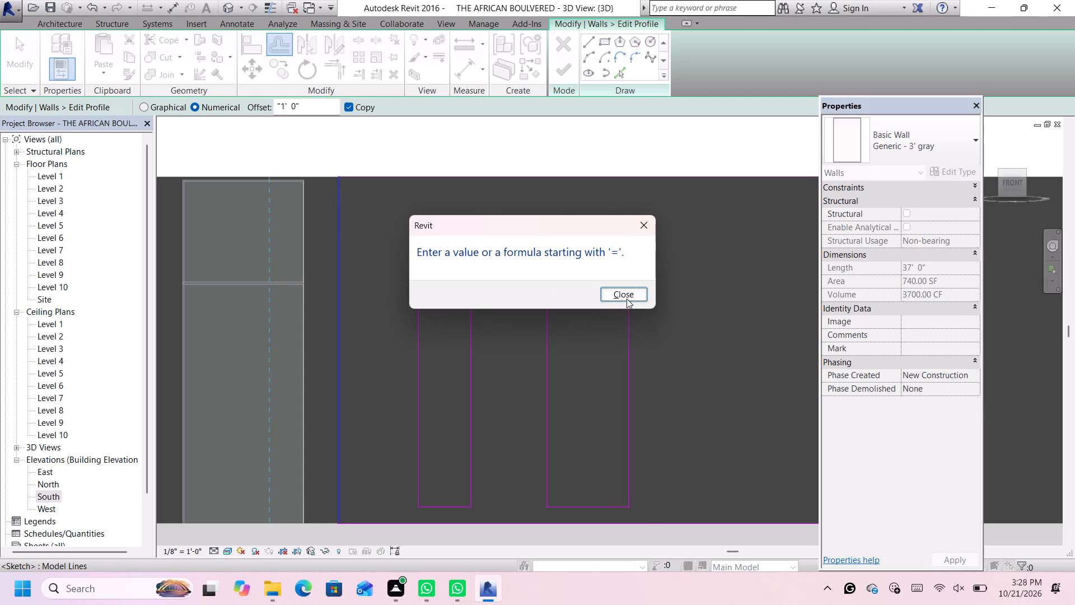
click(625, 293)
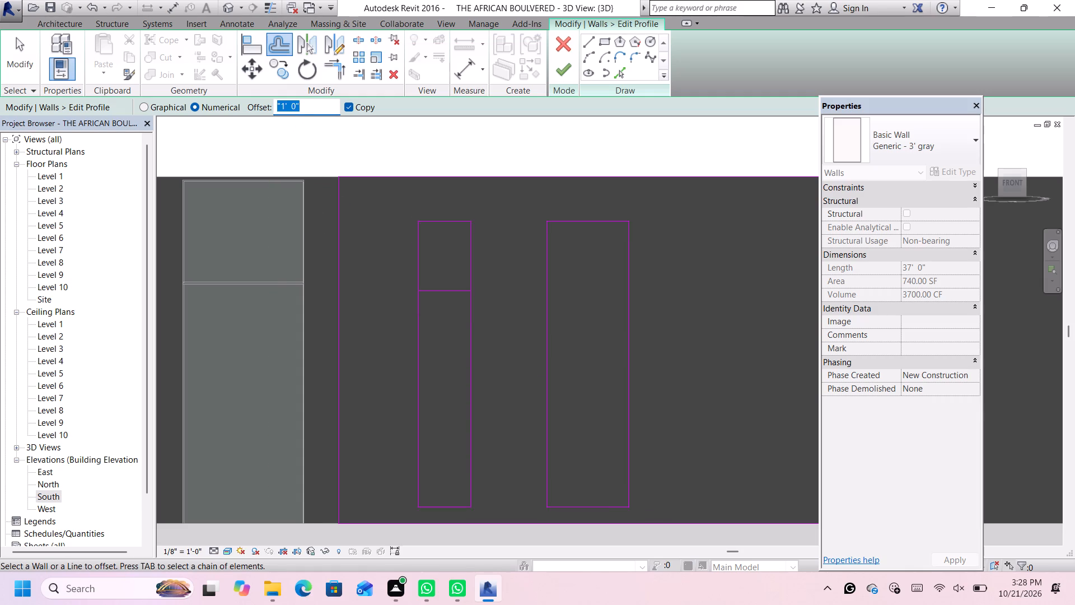
key(BackSpace)
key(1)
key(shift+quotedbl)
key(Return)
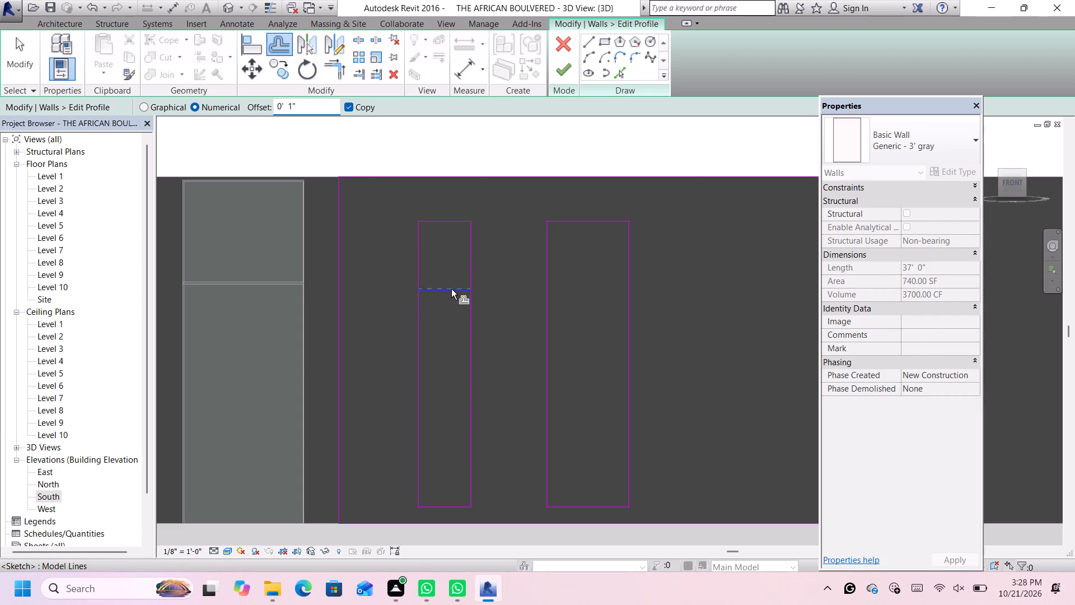
scroll(450, 292, up, 3)
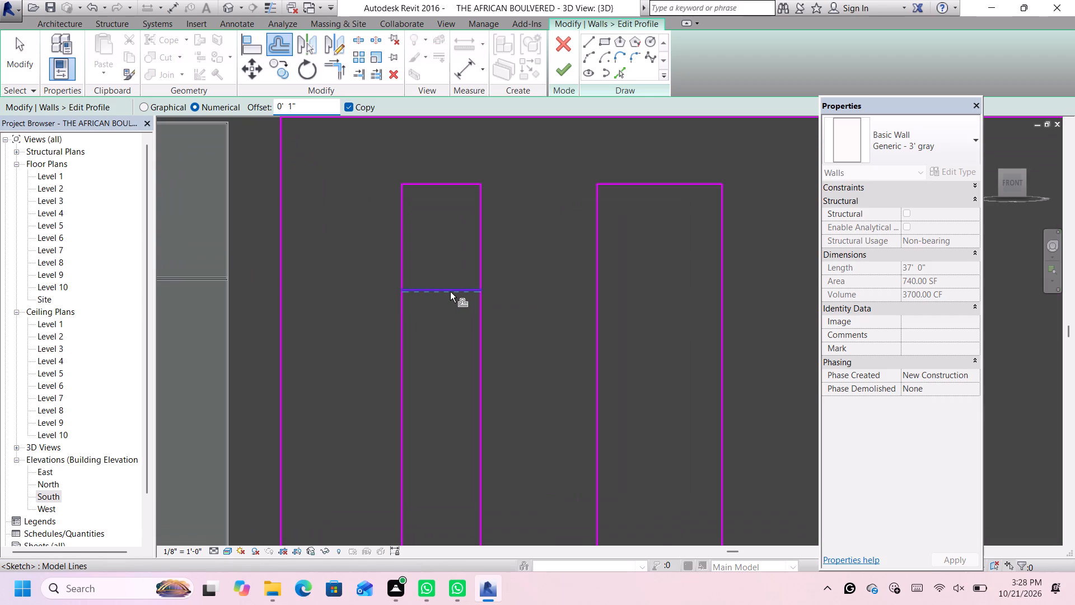
click(450, 292)
scroll(480, 290, down, 3)
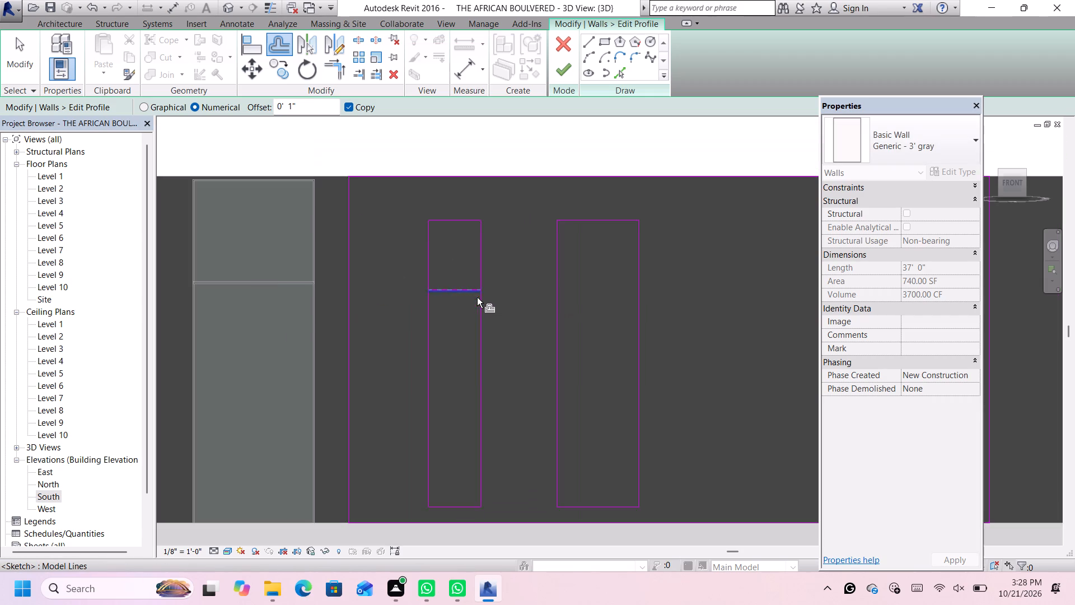
scroll(490, 323, up, 1)
scroll(570, 292, up, 2)
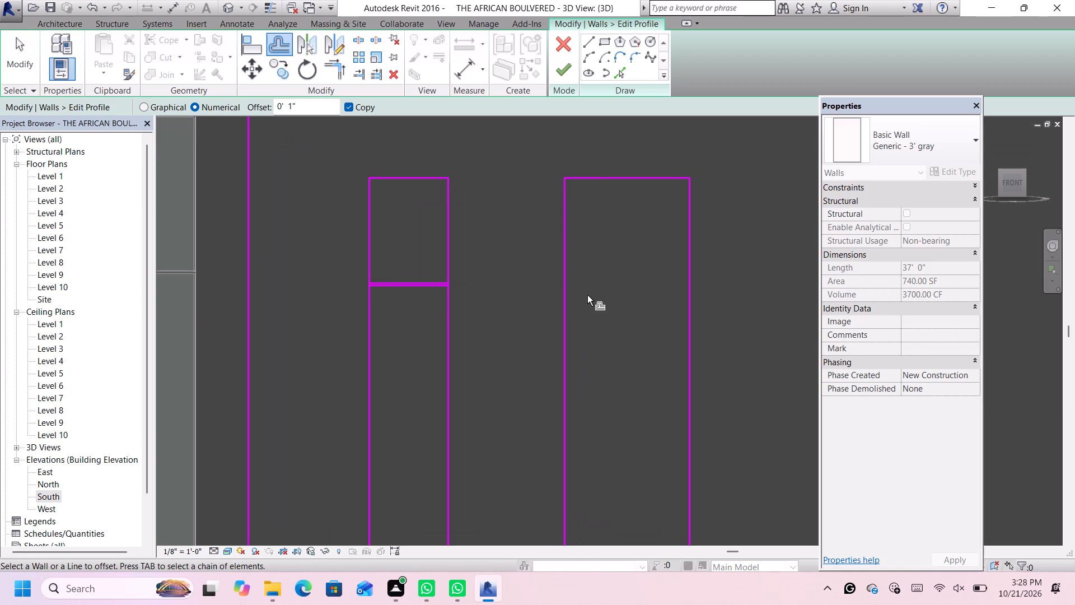
scroll(620, 283, down, 5)
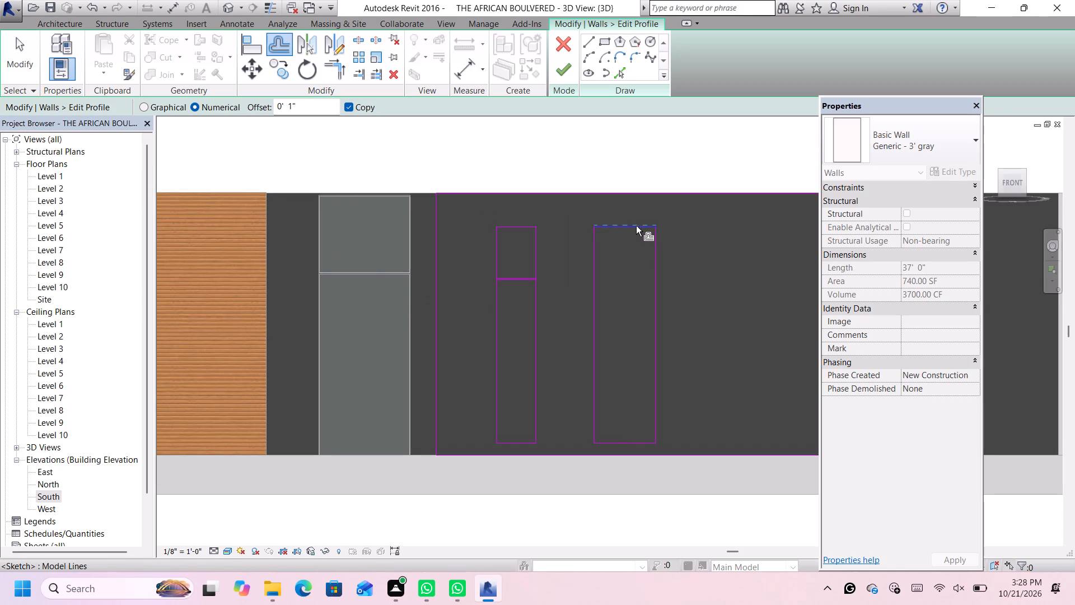
Offset a copy of the wider rectangle's top line 4' downward inside the rectangle.
drag(306, 105, 270, 99)
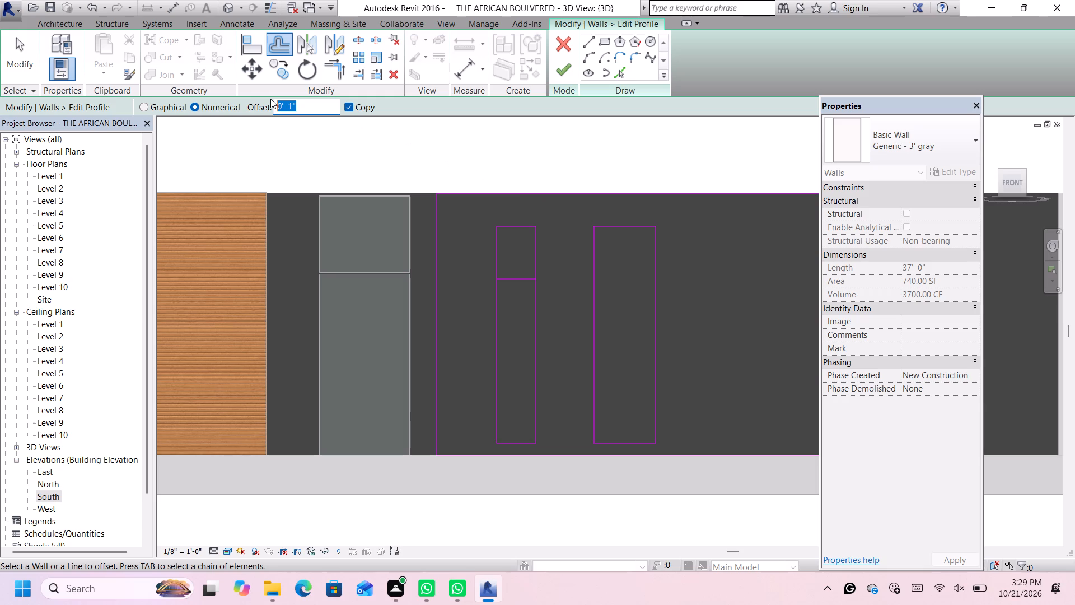
key(BackSpace)
text(4')
key(Return)
click(616, 231)
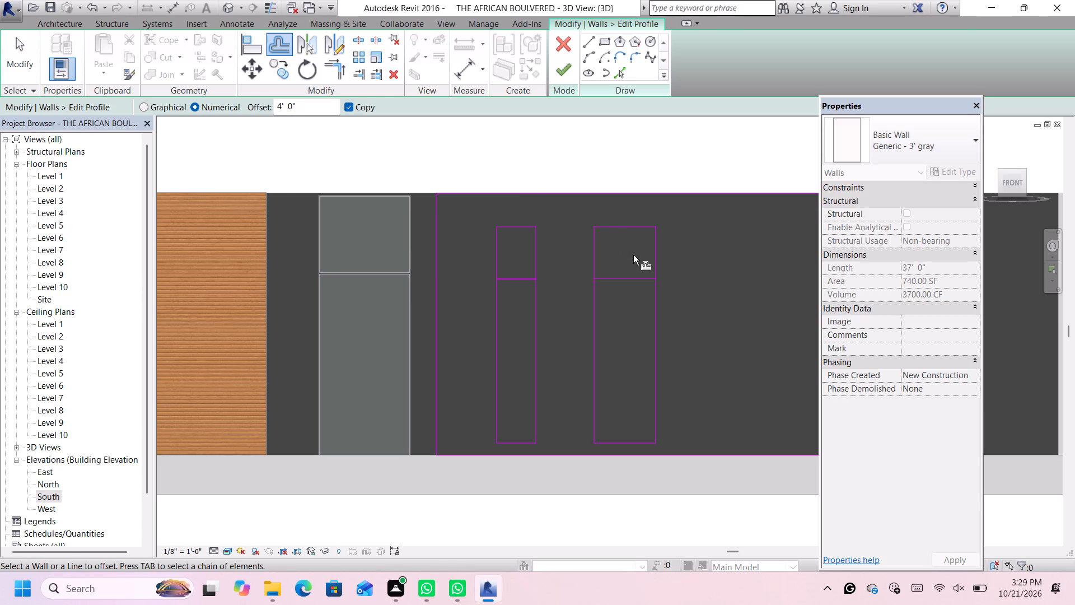
scroll(633, 257, up, 3)
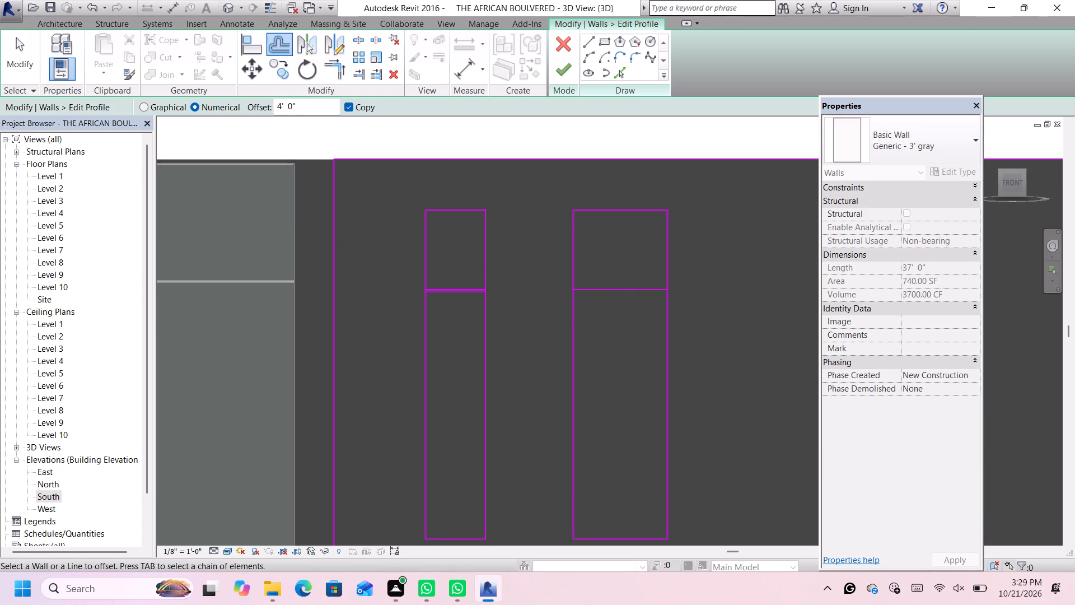
Offset a copy of the wider rectangle's inner horizontal line 1" downward.
drag(308, 107, 276, 100)
key(BackSpace)
key(1)
key(shift+quotedbl)
key(Return)
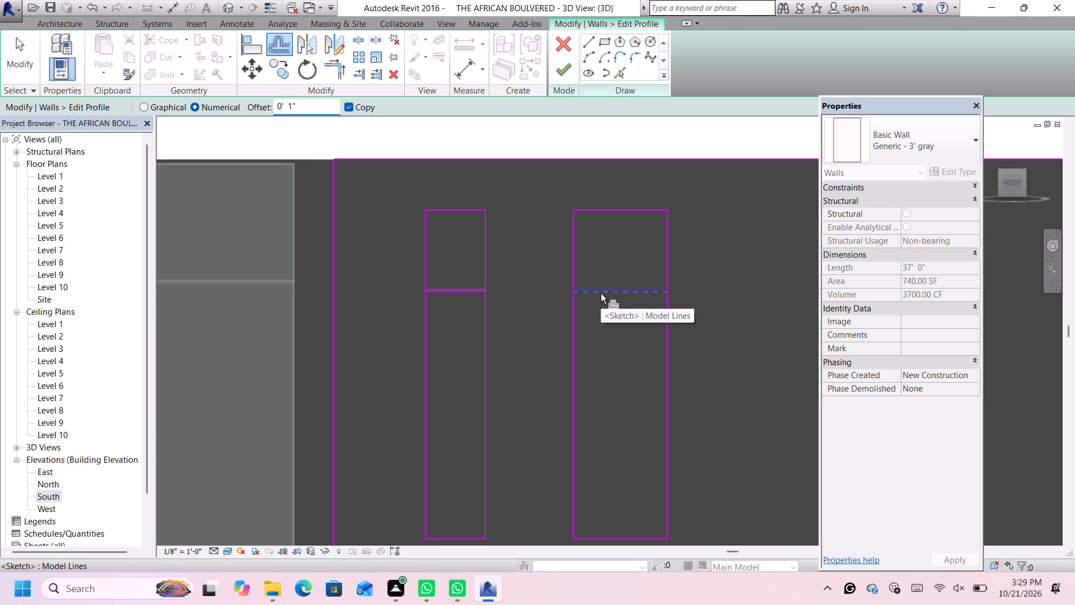
click(601, 294)
key(space)
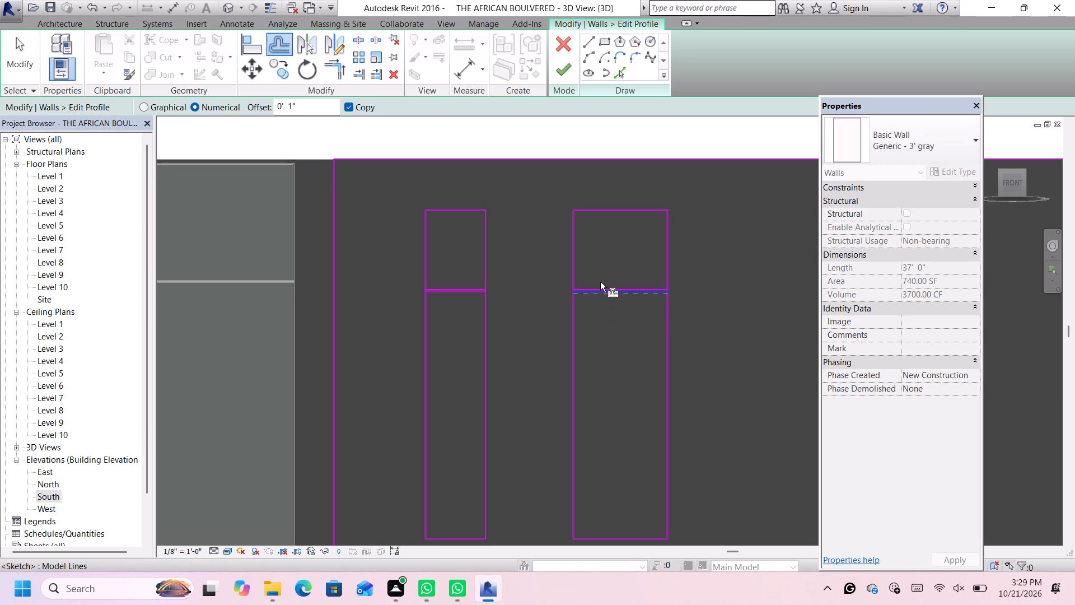
key(Escape)
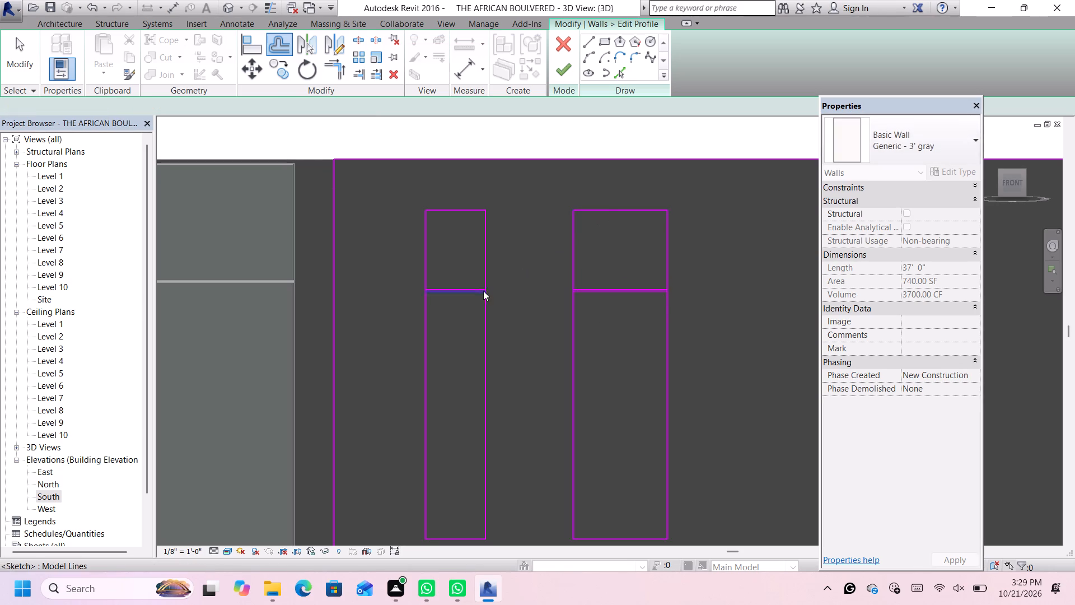
Delete the full-height east side line of the narrow rectangle.
scroll(482, 297, up, 13)
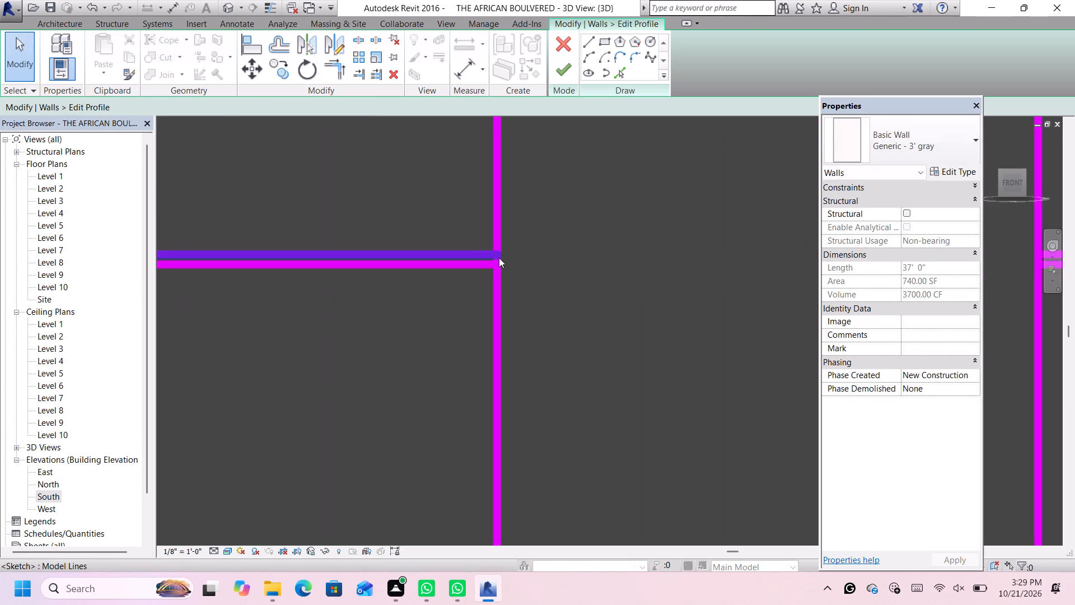
click(497, 306)
scroll(497, 306, down, 6)
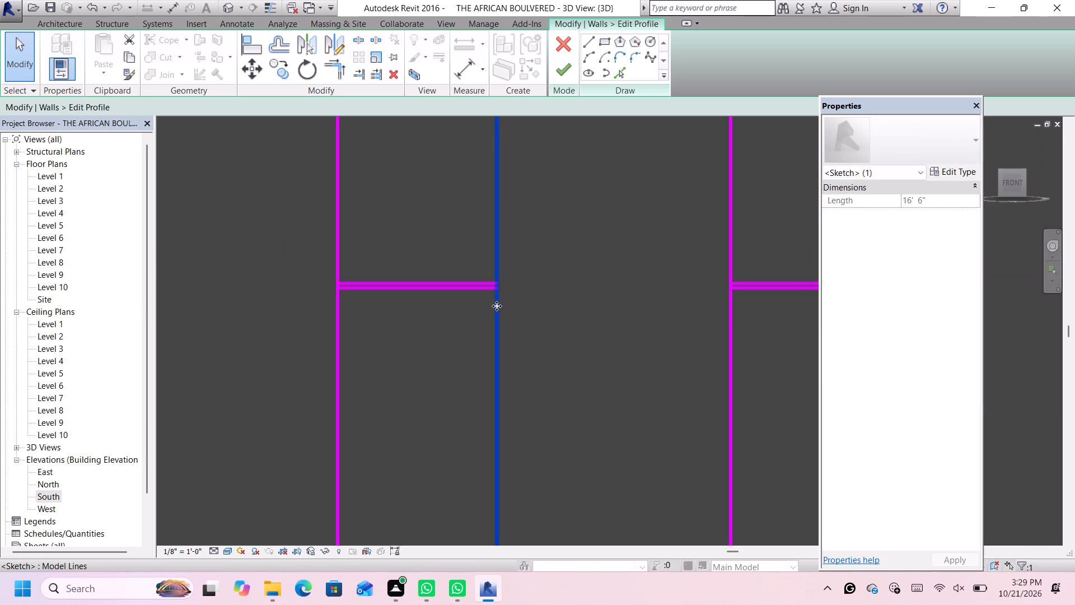
scroll(497, 306, down, 11)
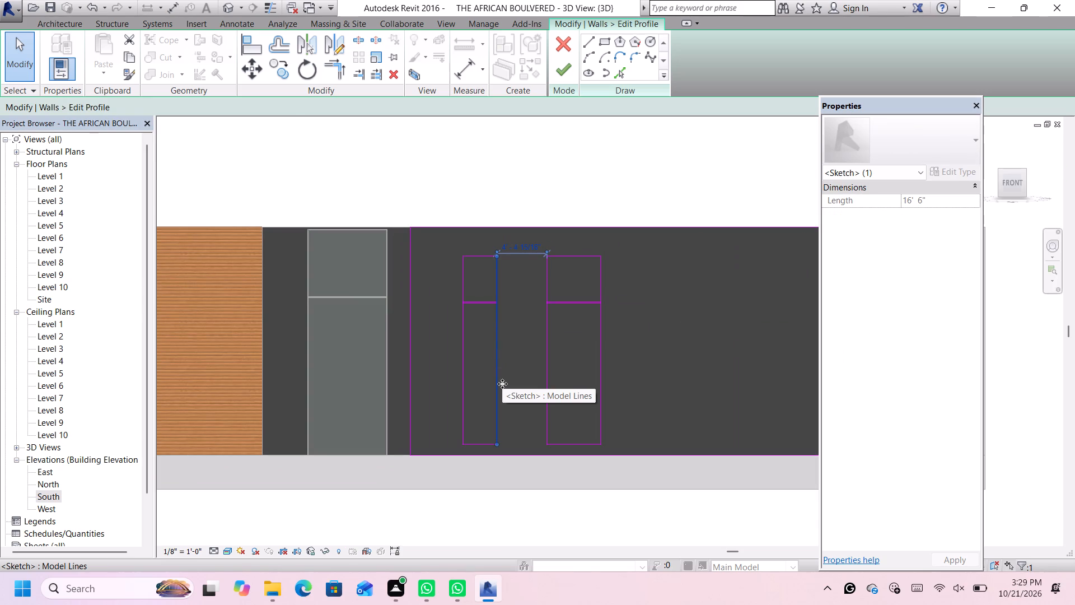
key(Delete)
Draw a vertical line closing the narrow rectangle's upper part, from the upper divider line's east end to the top line.
scroll(502, 264, up, 5)
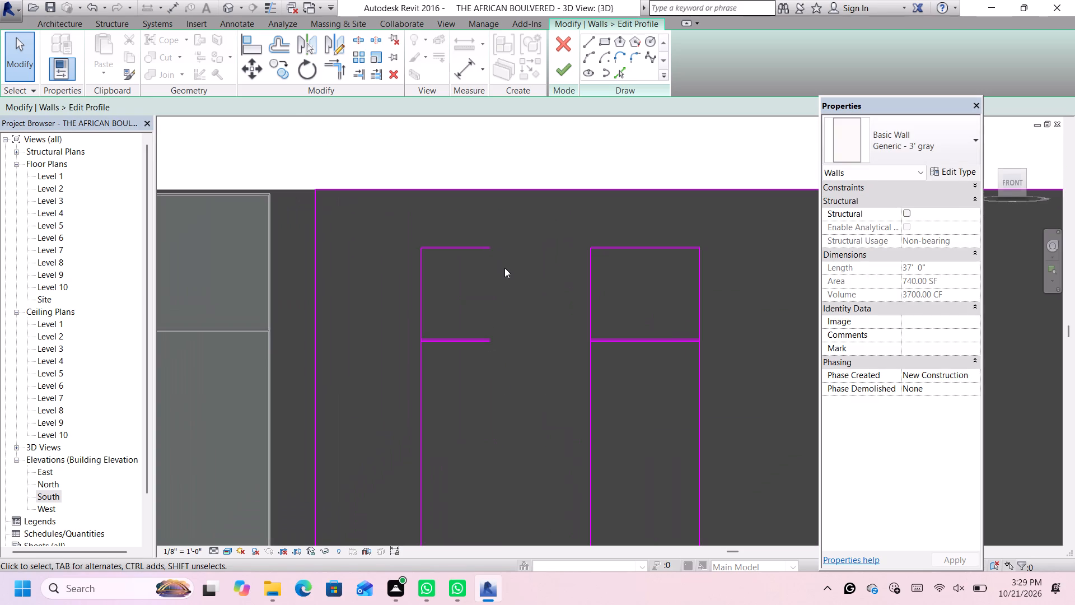
click(591, 36)
scroll(487, 333, up, 13)
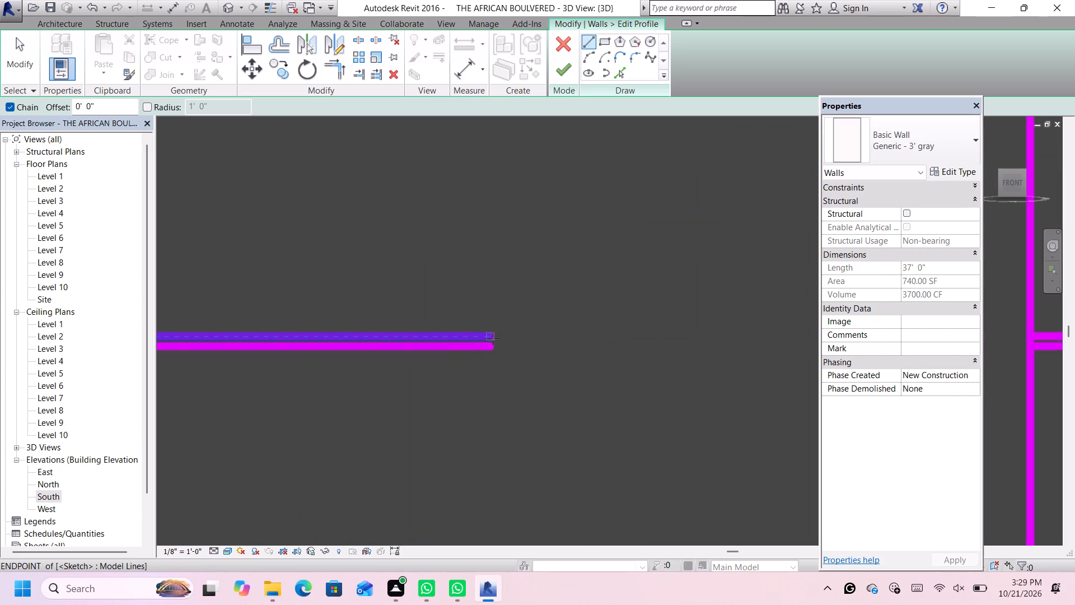
click(489, 337)
scroll(489, 337, down, 12)
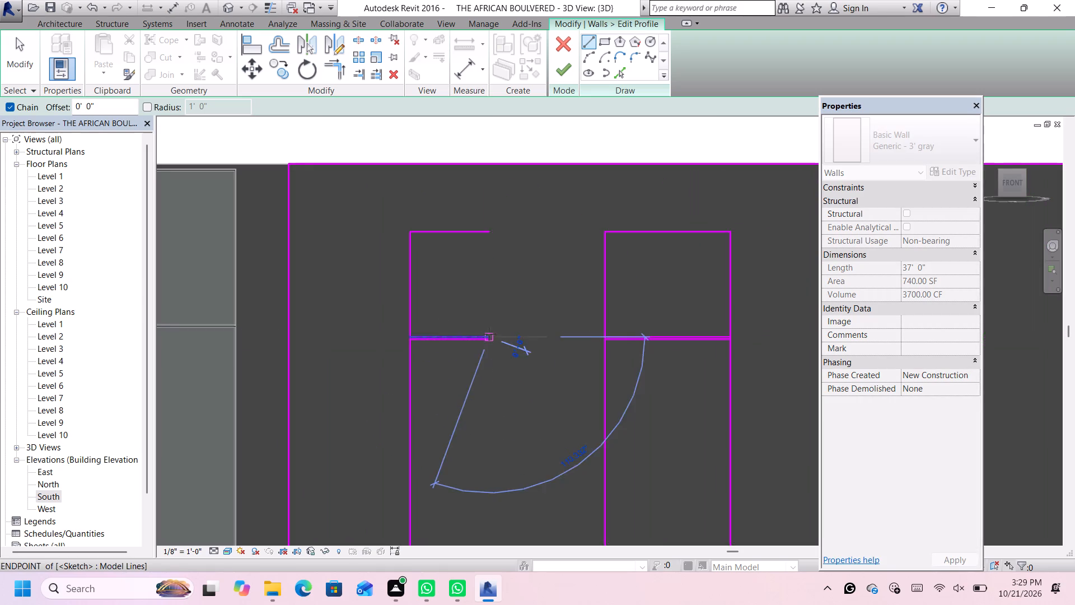
scroll(486, 224, up, 5)
click(488, 233)
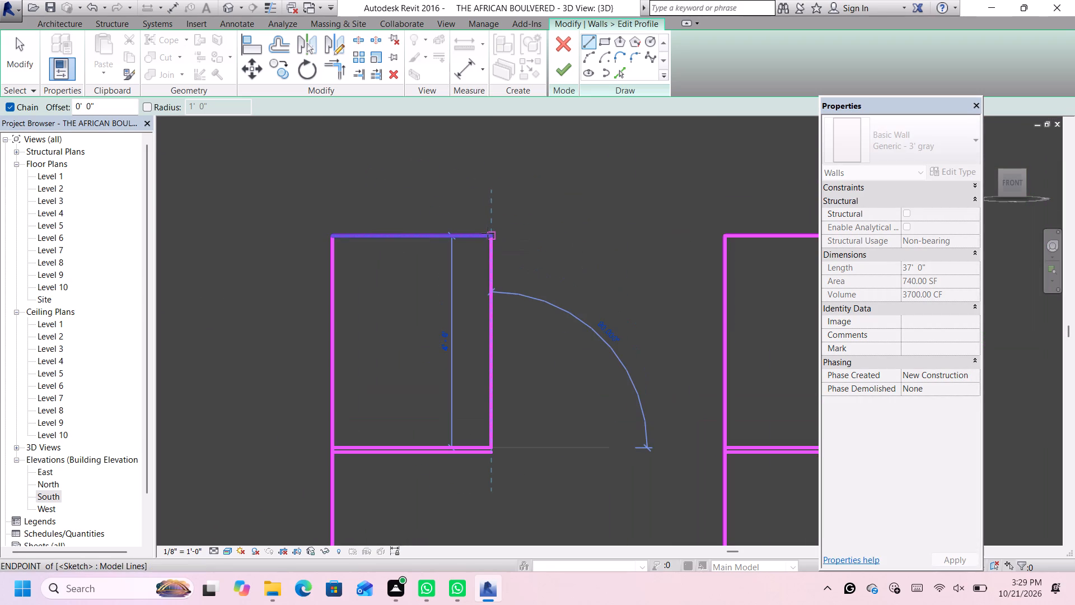
scroll(555, 255, down, 6)
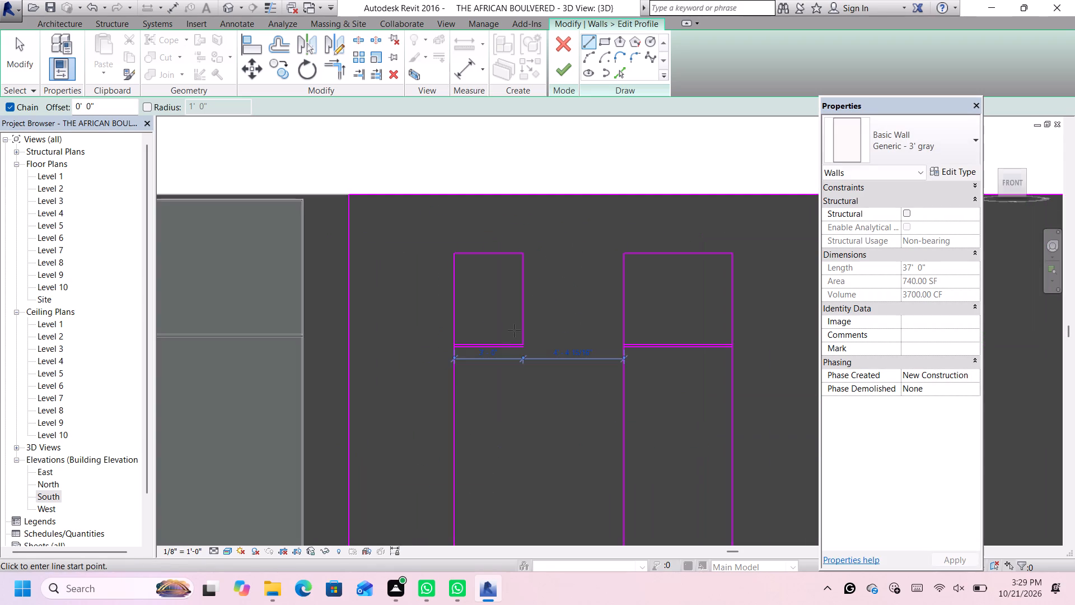
Draw a vertical line closing the narrow rectangle's lower part, from the lower divider line's east end to the bottom line.
scroll(514, 331, down, 5)
scroll(530, 429, up, 4)
scroll(504, 446, down, 3)
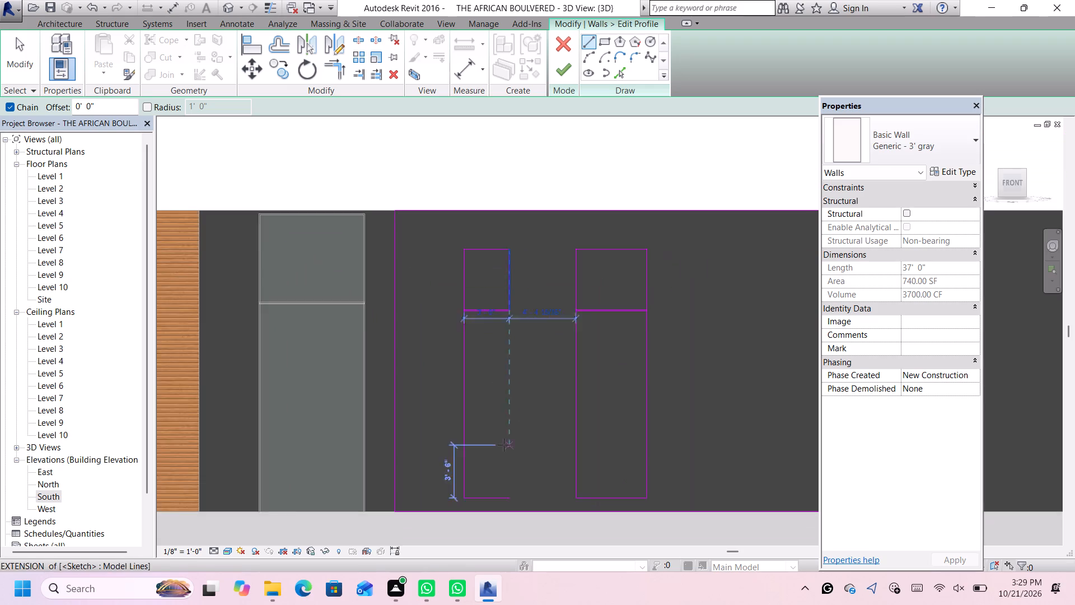
scroll(495, 490, up, 5)
scroll(520, 168, up, 4)
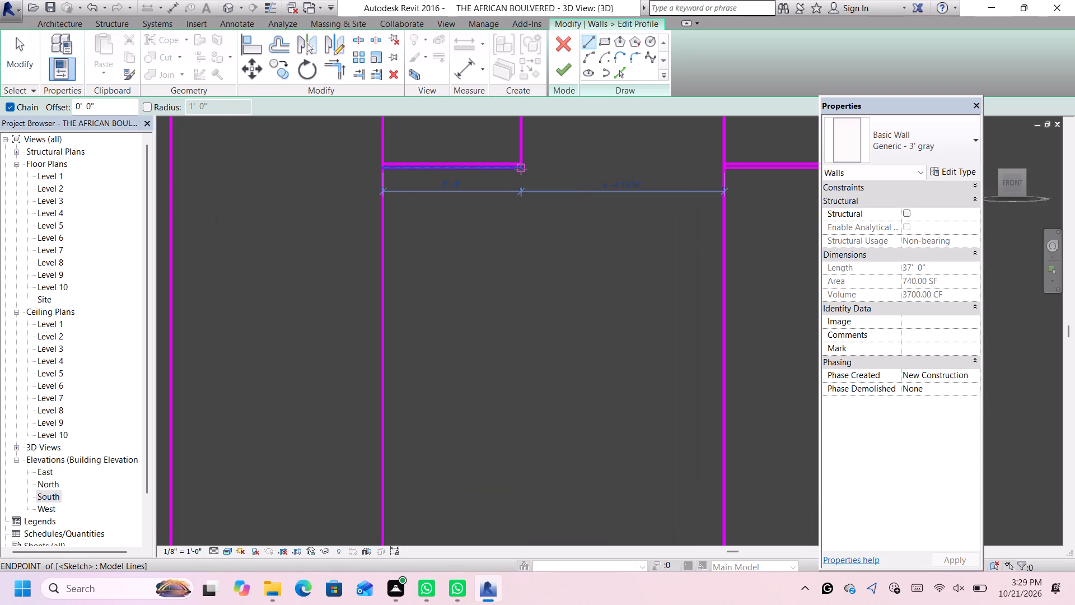
scroll(521, 169, up, 4)
click(521, 169)
scroll(521, 169, down, 7)
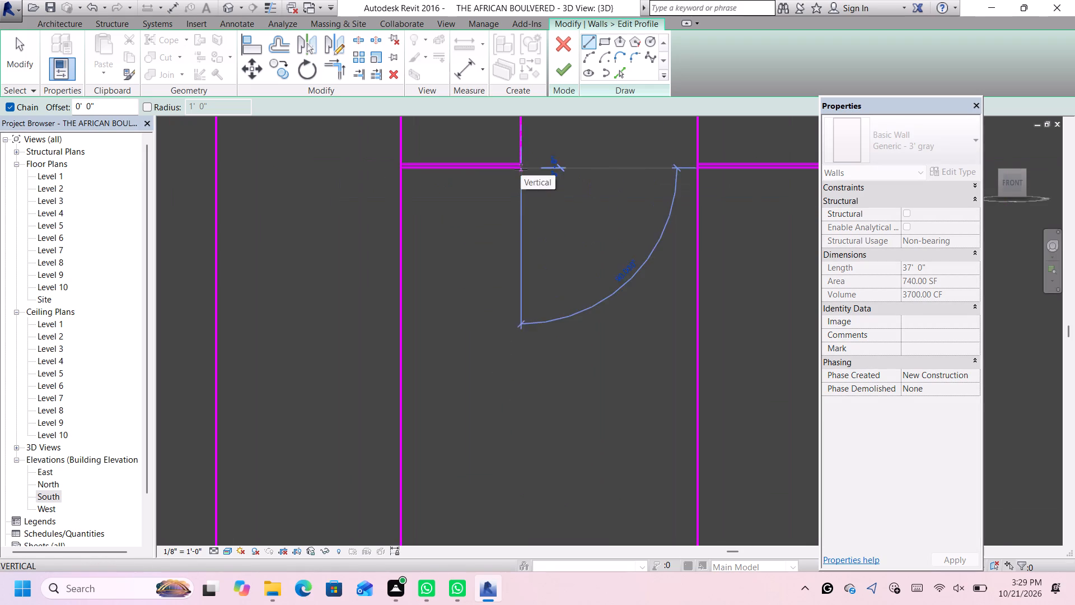
scroll(521, 169, down, 4)
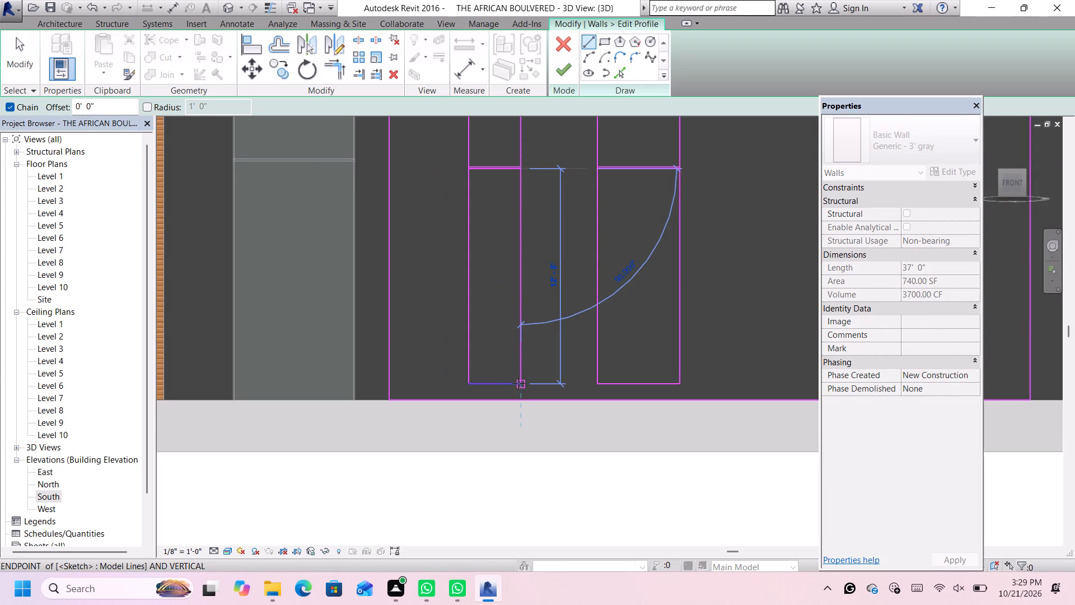
click(519, 383)
key(space)
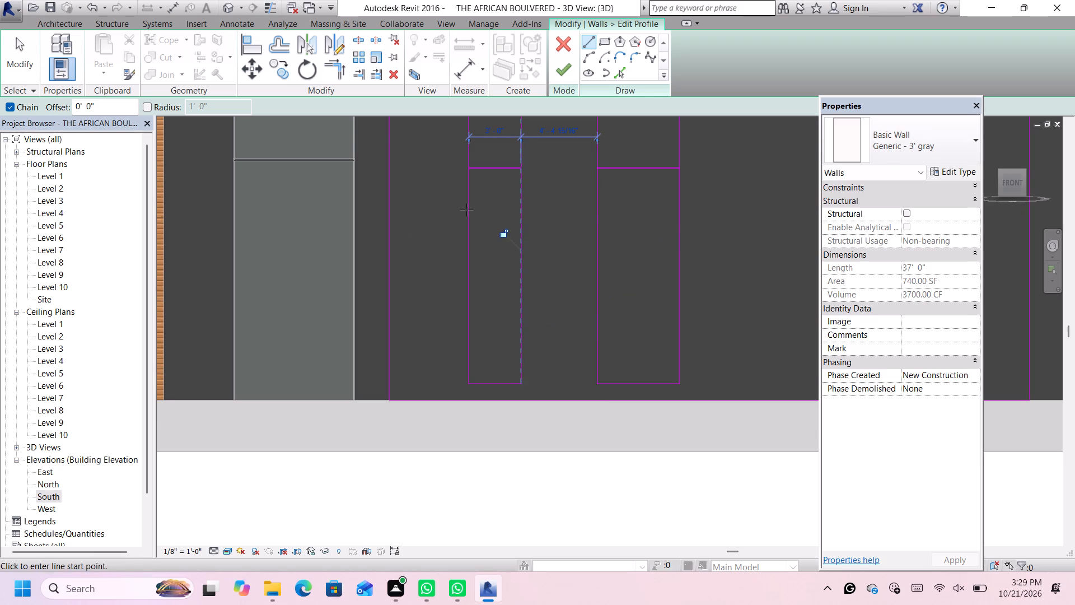
scroll(469, 182, up, 1)
scroll(469, 182, down, 4)
scroll(471, 141, up, 2)
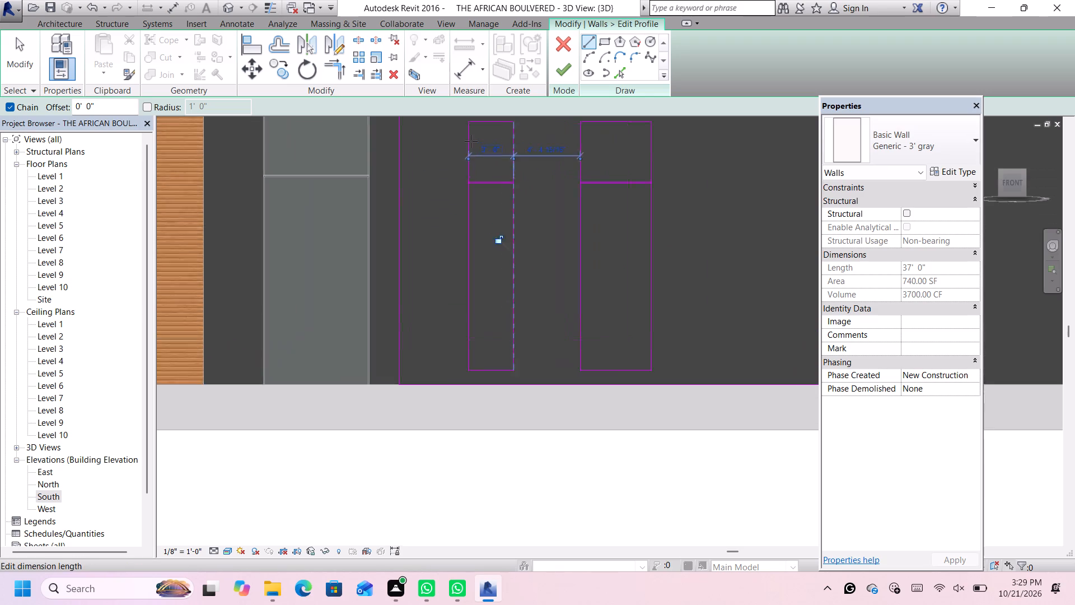
scroll(471, 141, up, 2)
key(Escape)
scroll(470, 146, up, 1)
key(Escape)
scroll(470, 147, down, 3)
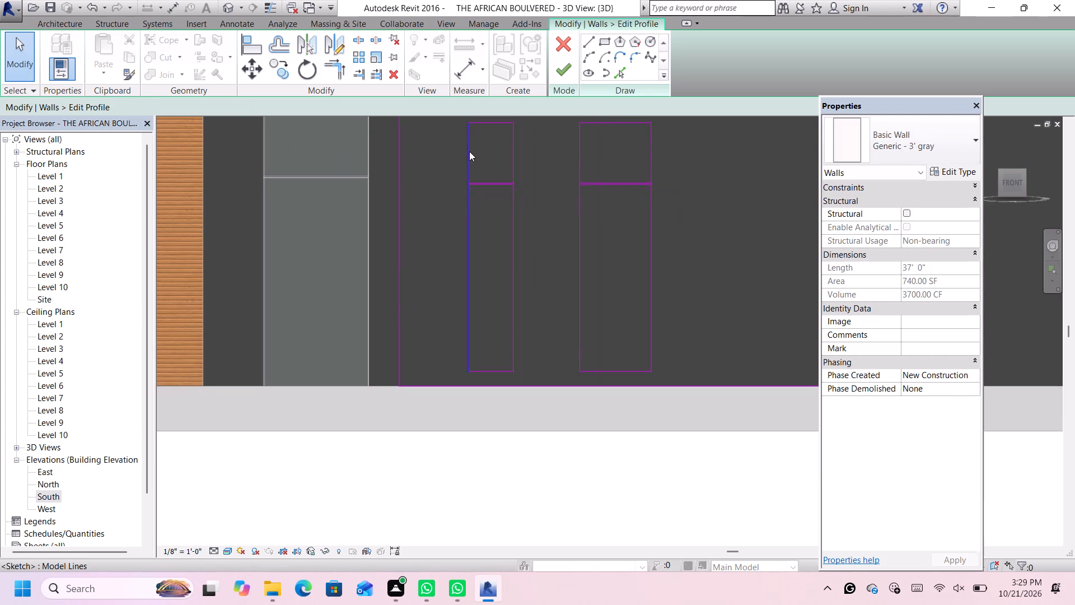
Delete the full-height west side line of the narrow rectangle.
middle_drag(469, 153, 482, 227)
click(482, 219)
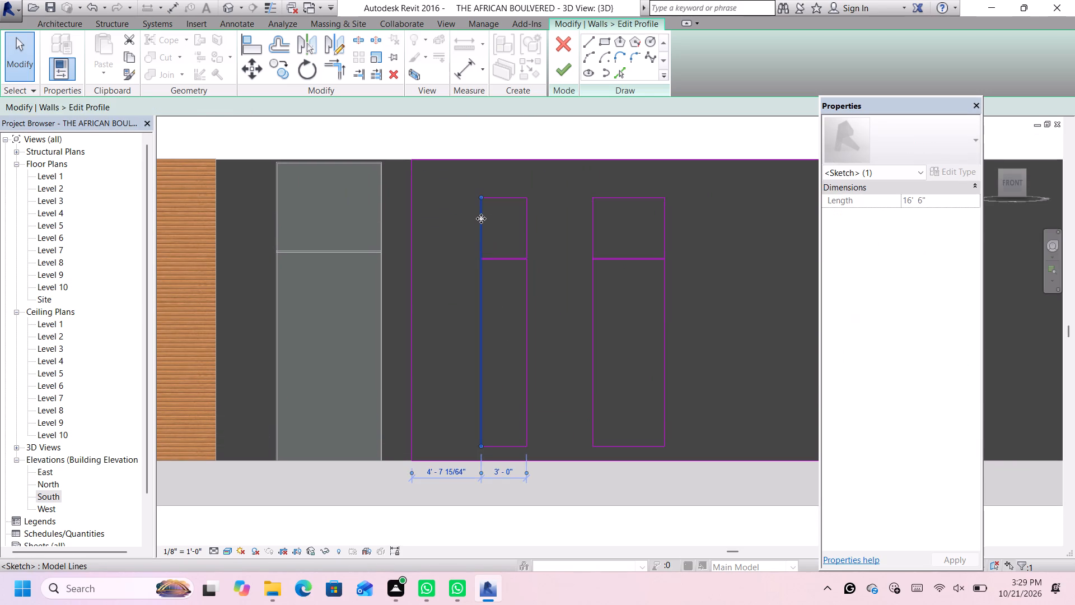
key(Delete)
Draw a vertical line closing the narrow rectangle's upper part, from the top line's west end to the upper divider line.
scroll(487, 213, up, 1)
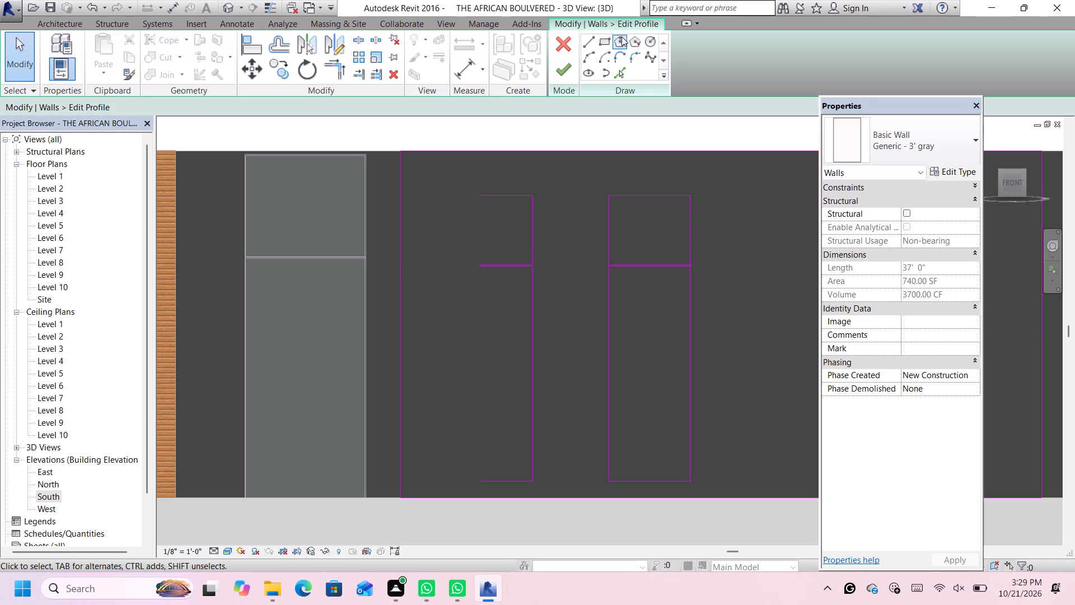
click(587, 40)
scroll(477, 223, up, 5)
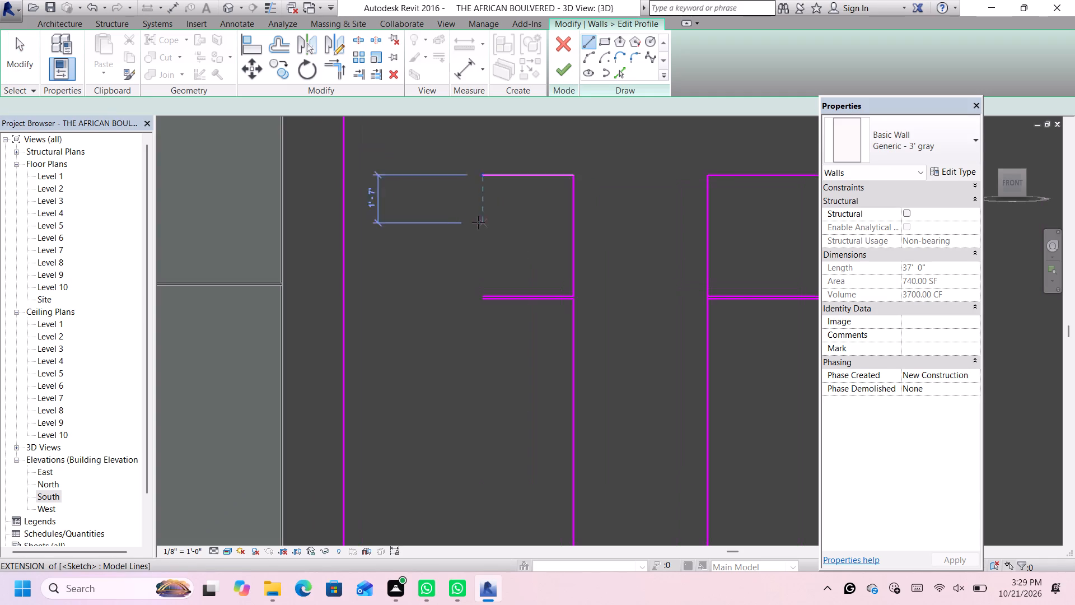
click(484, 167)
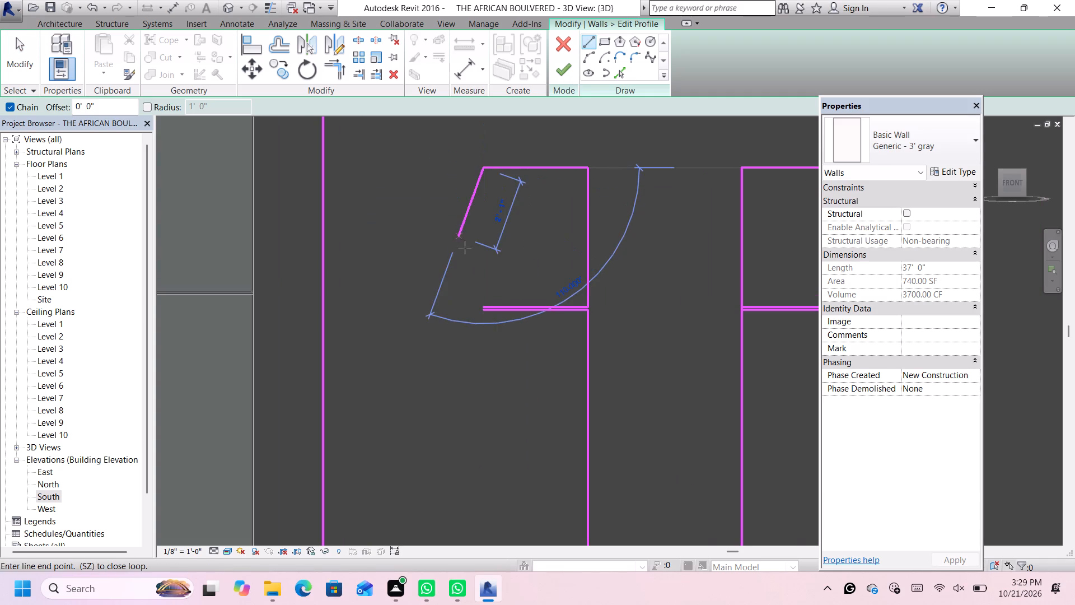
scroll(486, 301, up, 3)
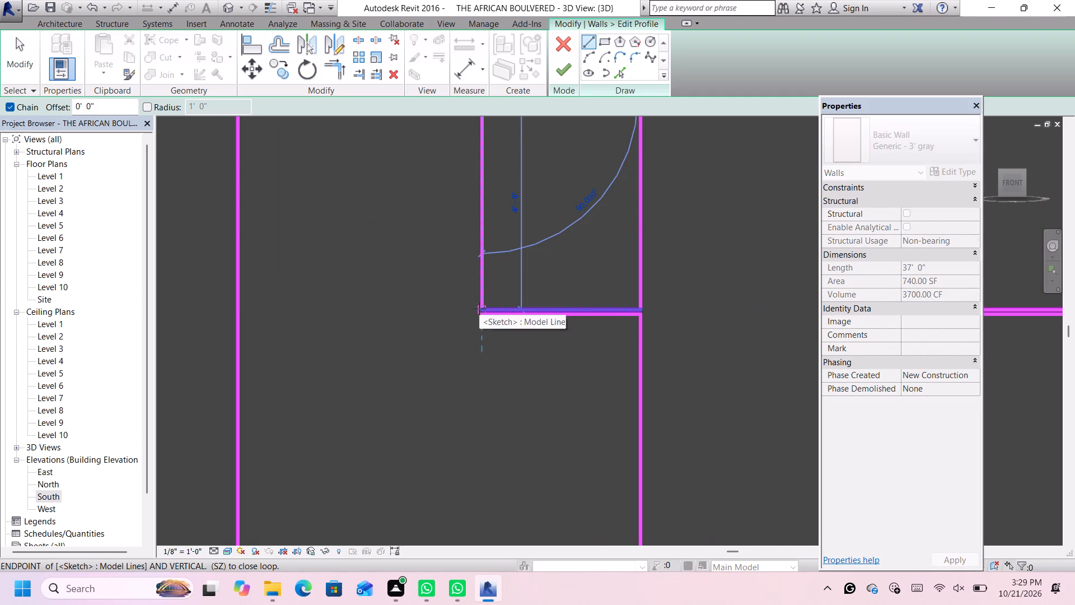
scroll(480, 309, up, 1)
click(482, 309)
Draw a vertical line closing the narrow rectangle's lower part, from the lower divider line's west end to the bottom line.
scroll(482, 309, down, 6)
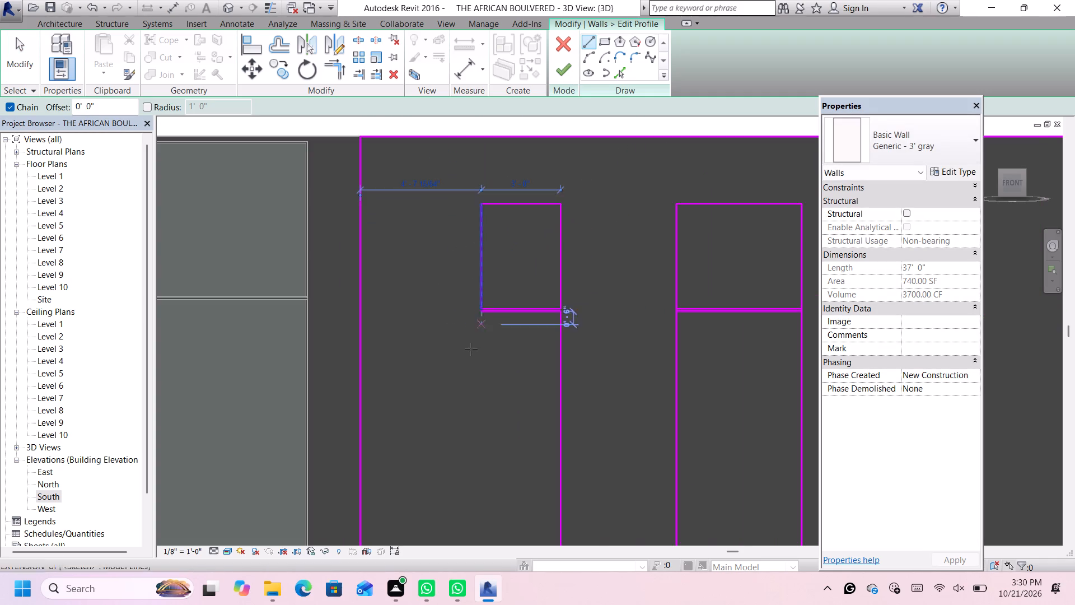
scroll(471, 349, up, 4)
scroll(482, 290, up, 3)
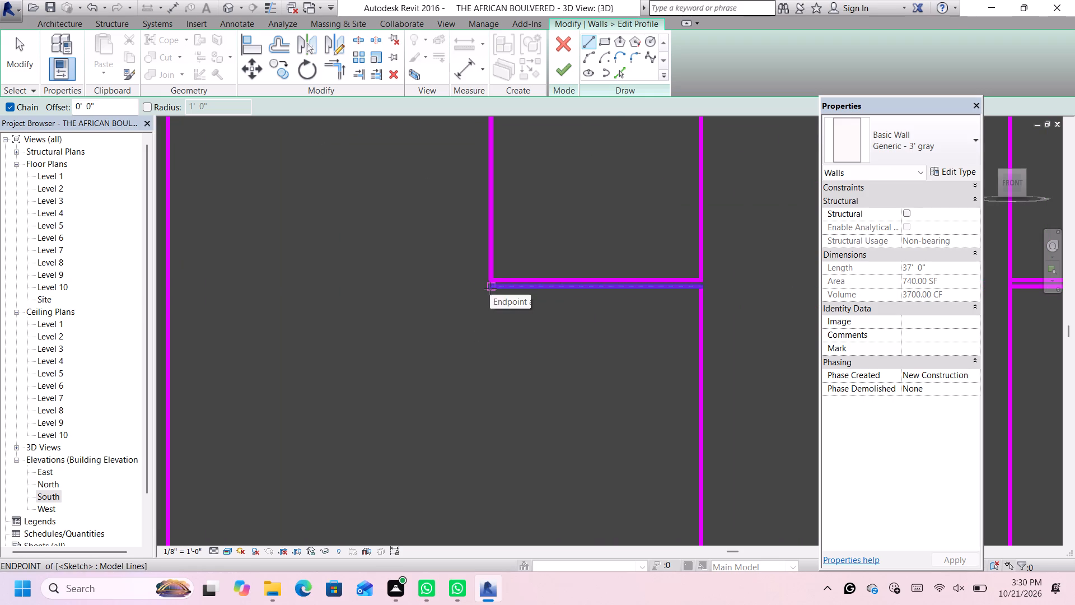
click(490, 288)
scroll(490, 288, down, 11)
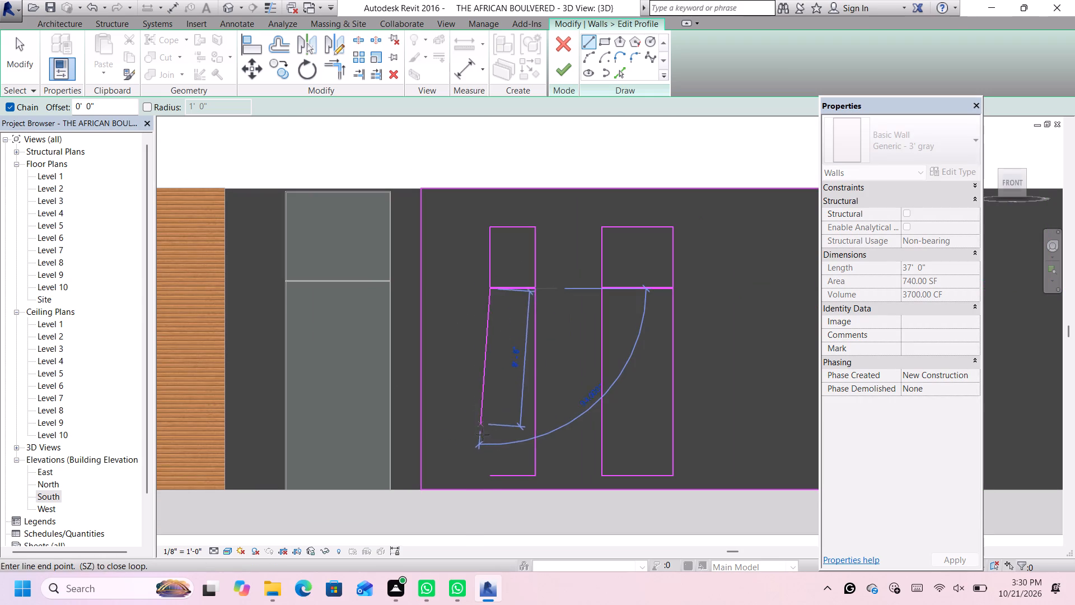
scroll(483, 464, up, 6)
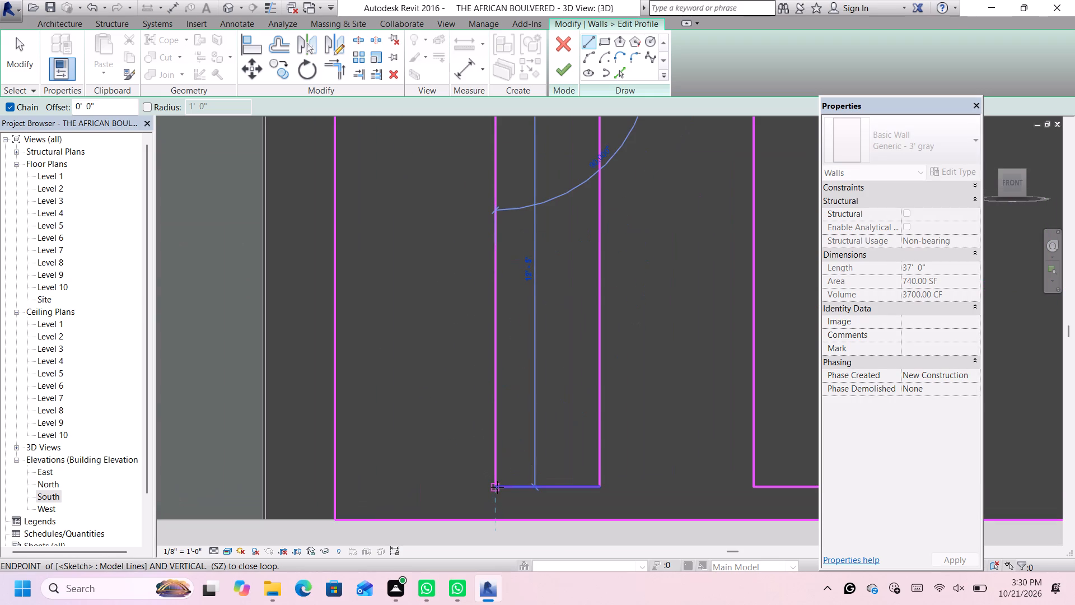
click(496, 486)
scroll(498, 486, down, 2)
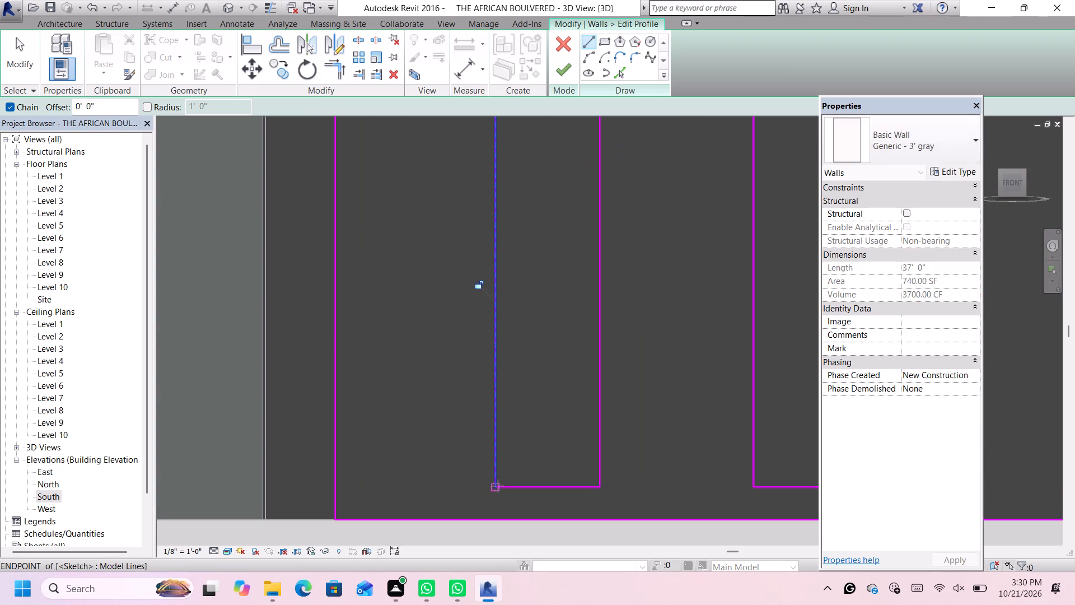
scroll(498, 486, down, 11)
scroll(520, 398, down, 1)
scroll(520, 398, up, 5)
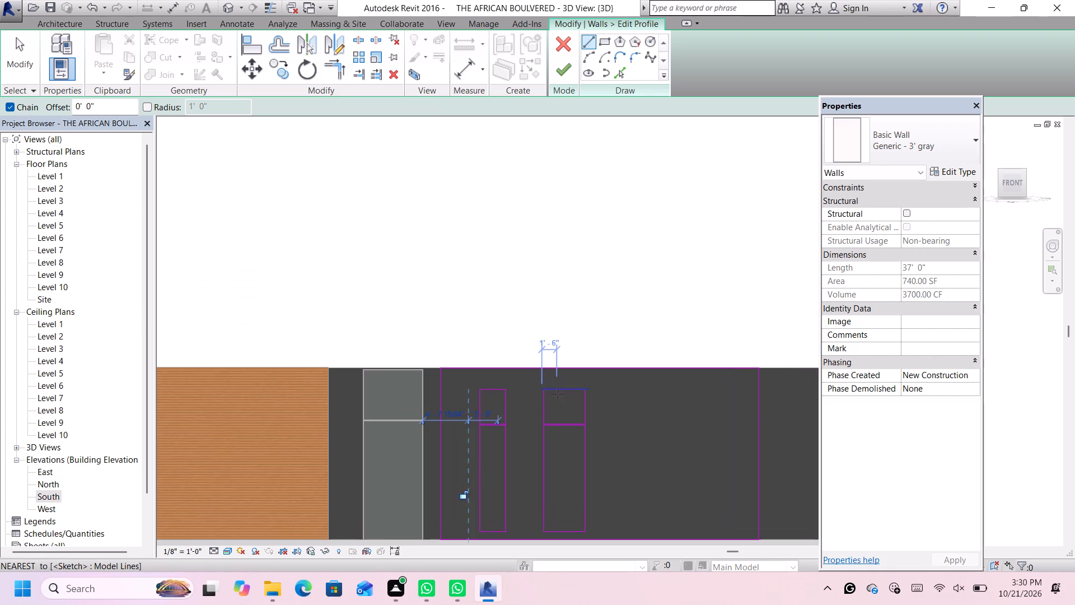
key(Escape)
key(Escape)
Delete the full-height east side line of the wider rectangle.
scroll(595, 432, up, 6)
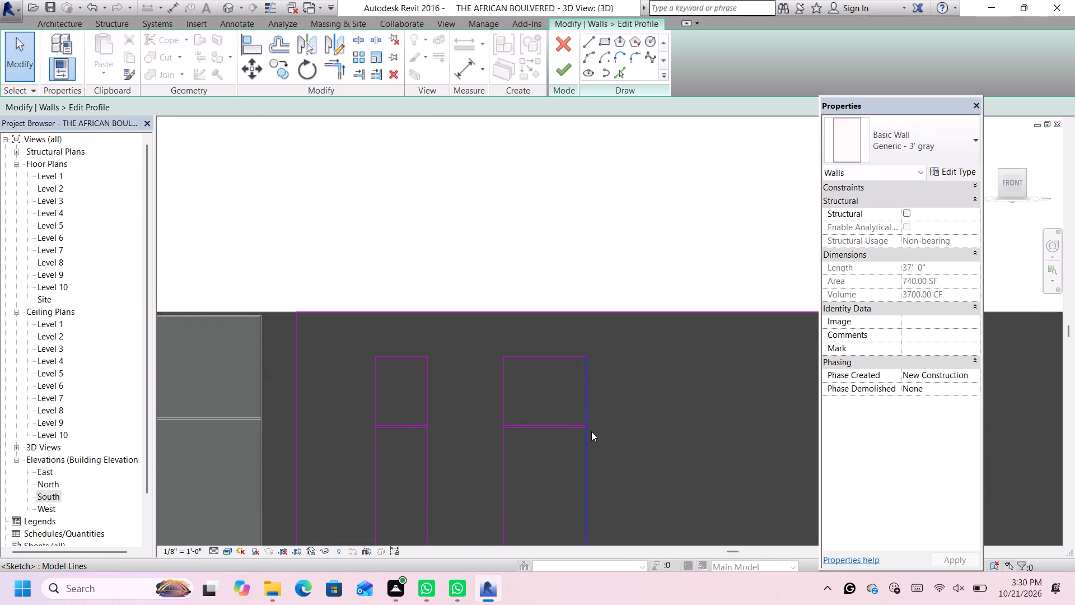
scroll(591, 431, up, 8)
scroll(583, 431, down, 1)
click(579, 431)
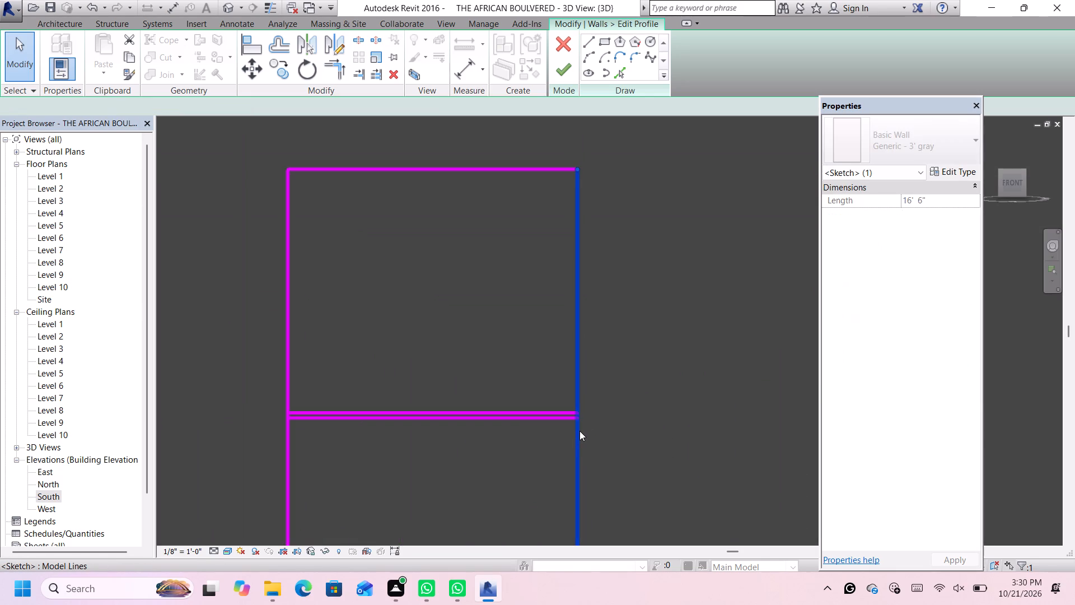
key(Delete)
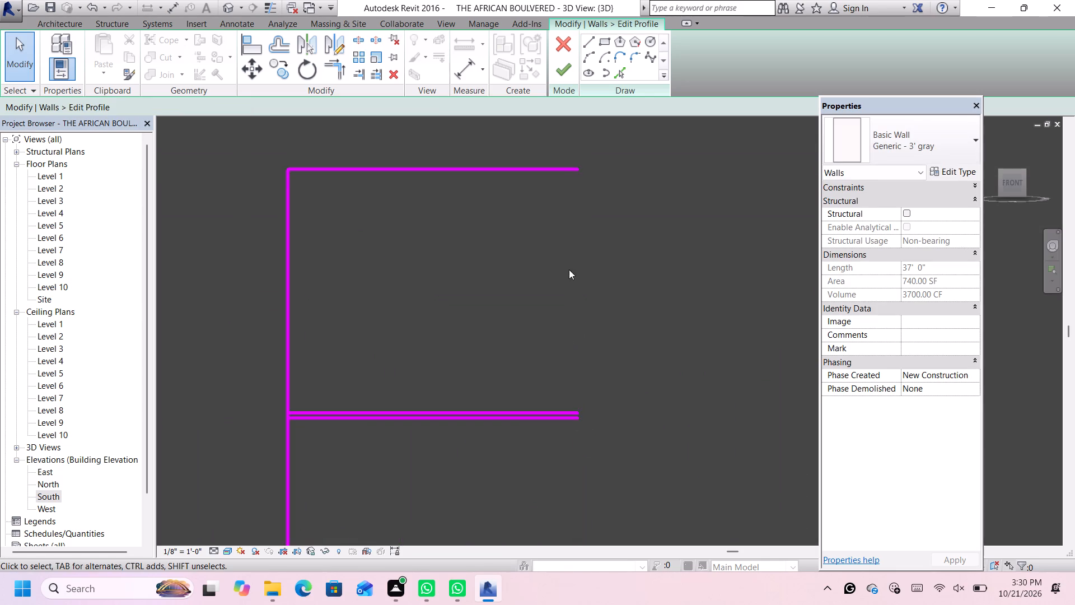
Draw a vertical line closing the wider rectangle's upper part, from the top line's east end to the upper divider line.
click(590, 48)
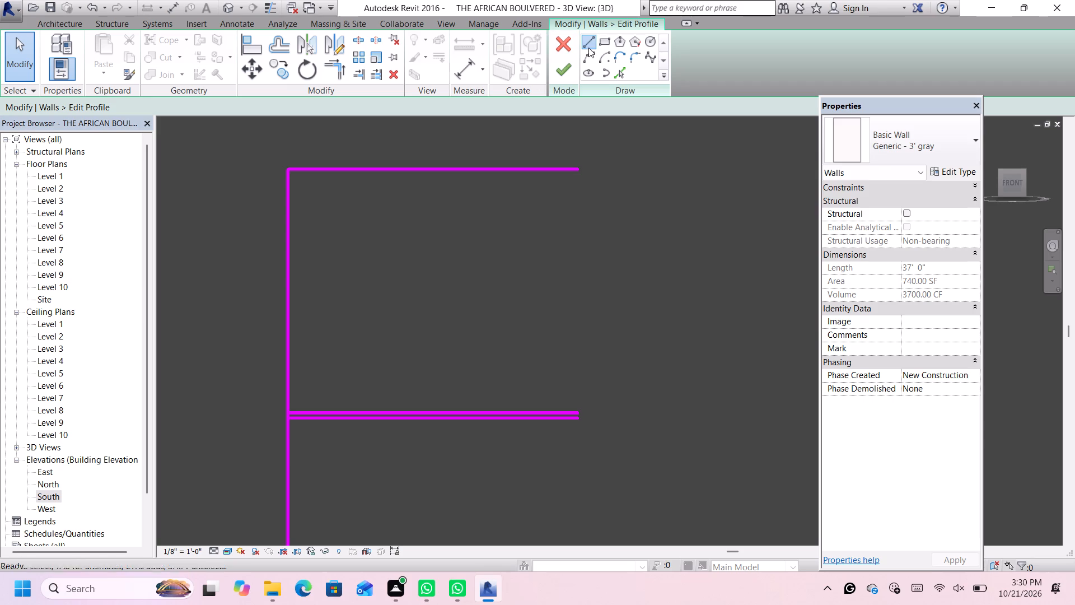
scroll(577, 170, up, 2)
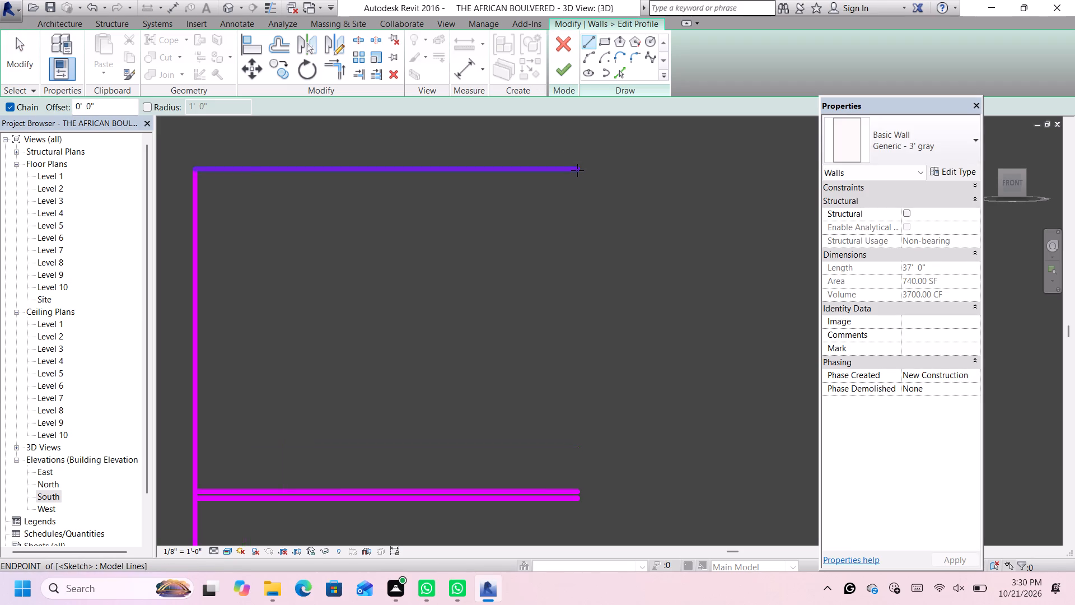
click(577, 168)
scroll(576, 168, down, 7)
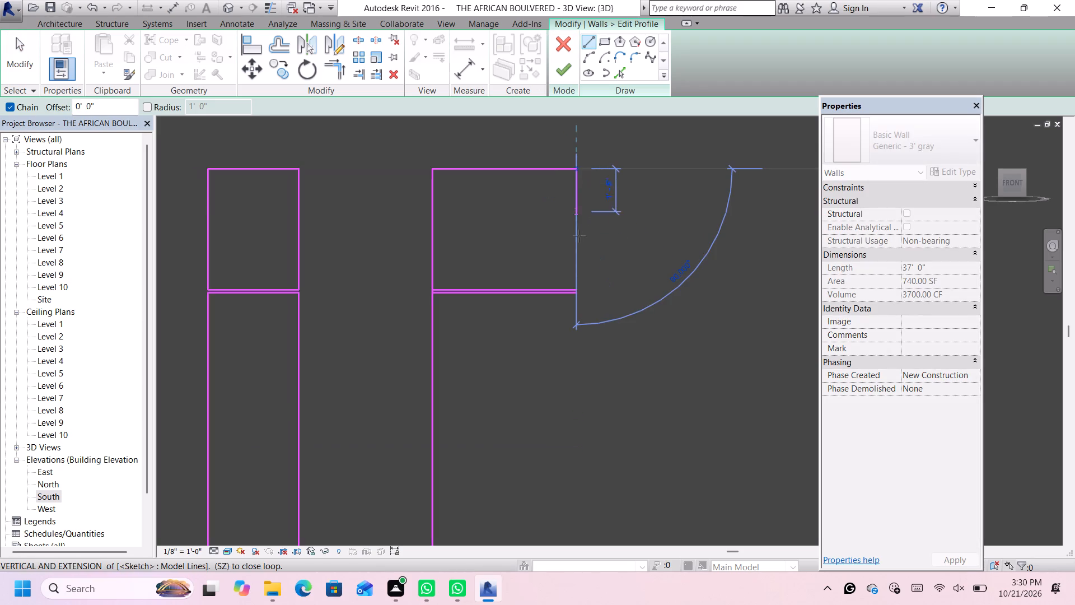
scroll(582, 258, up, 4)
scroll(571, 302, up, 5)
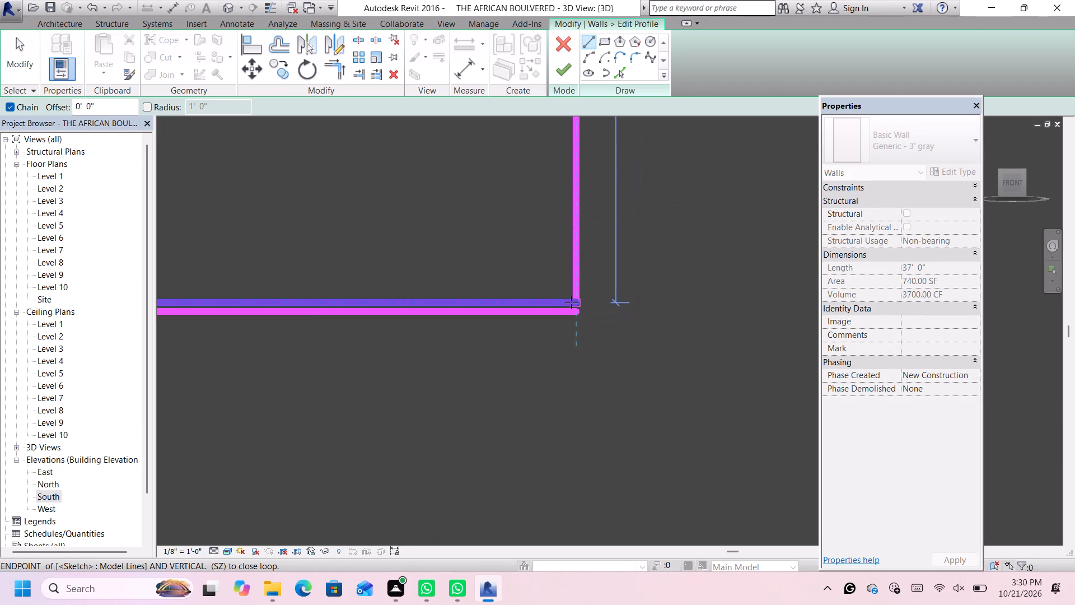
click(577, 300)
Draw a vertical line closing the wider rectangle's lower part, from the lower divider line's east end to the bottom line.
scroll(577, 300, down, 7)
scroll(576, 312, up, 3)
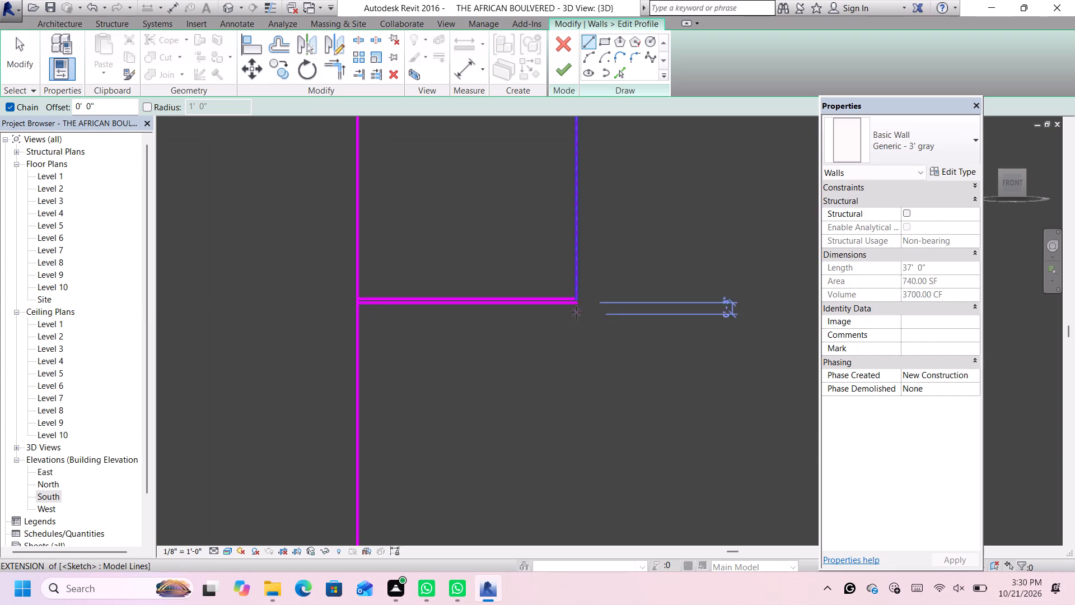
scroll(576, 313, up, 7)
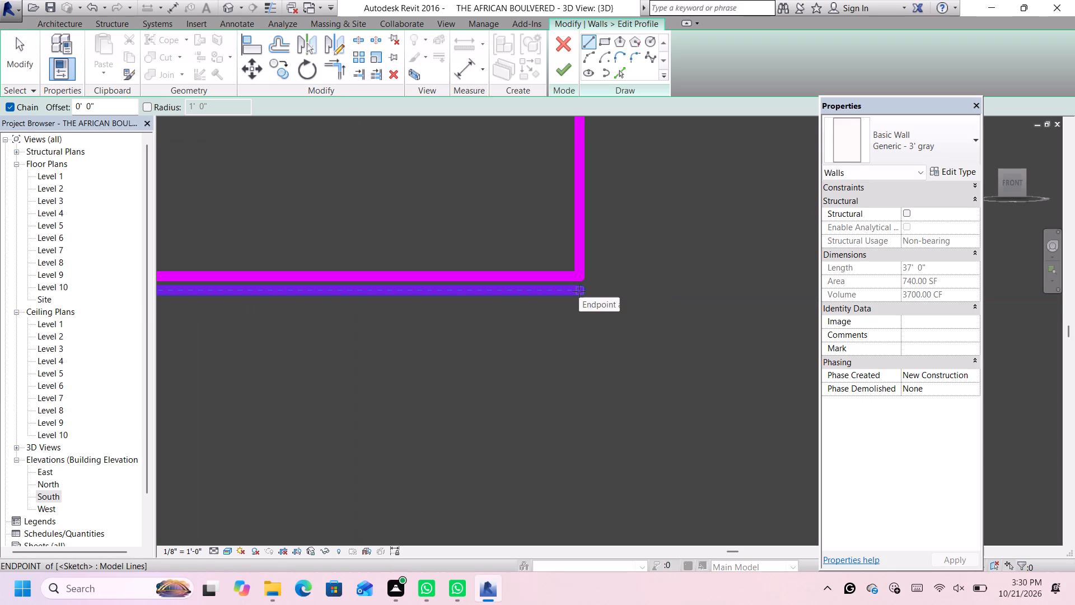
click(579, 291)
scroll(579, 291, down, 19)
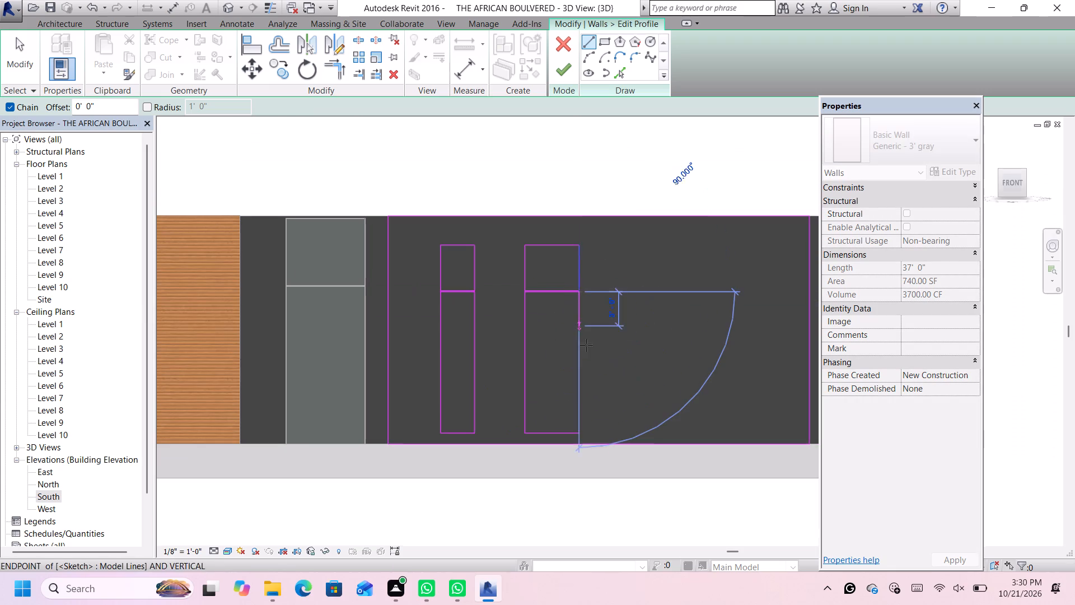
scroll(582, 434, up, 4)
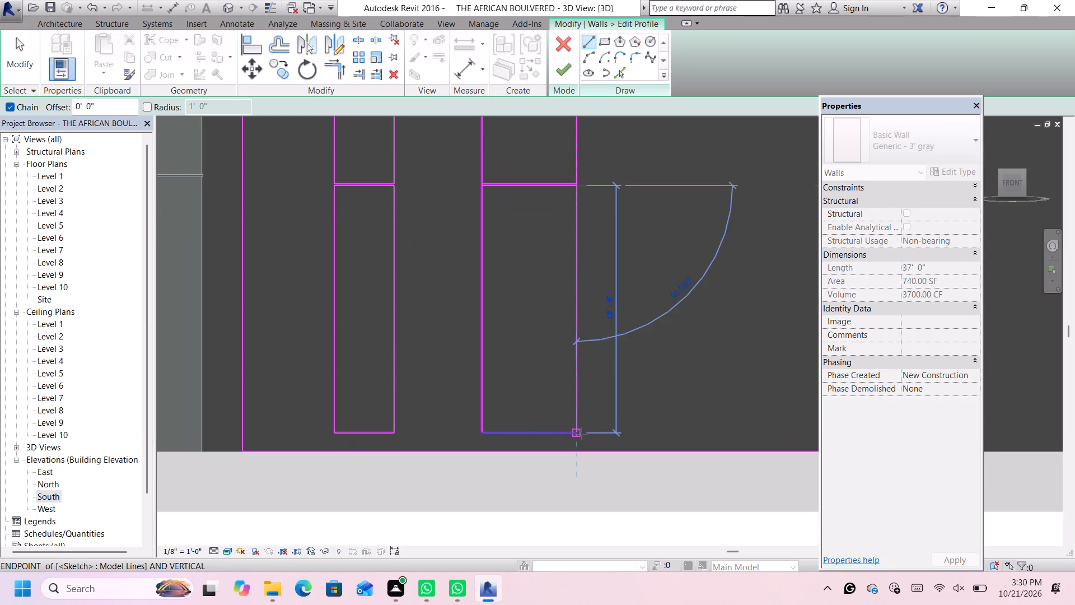
scroll(581, 434, up, 8)
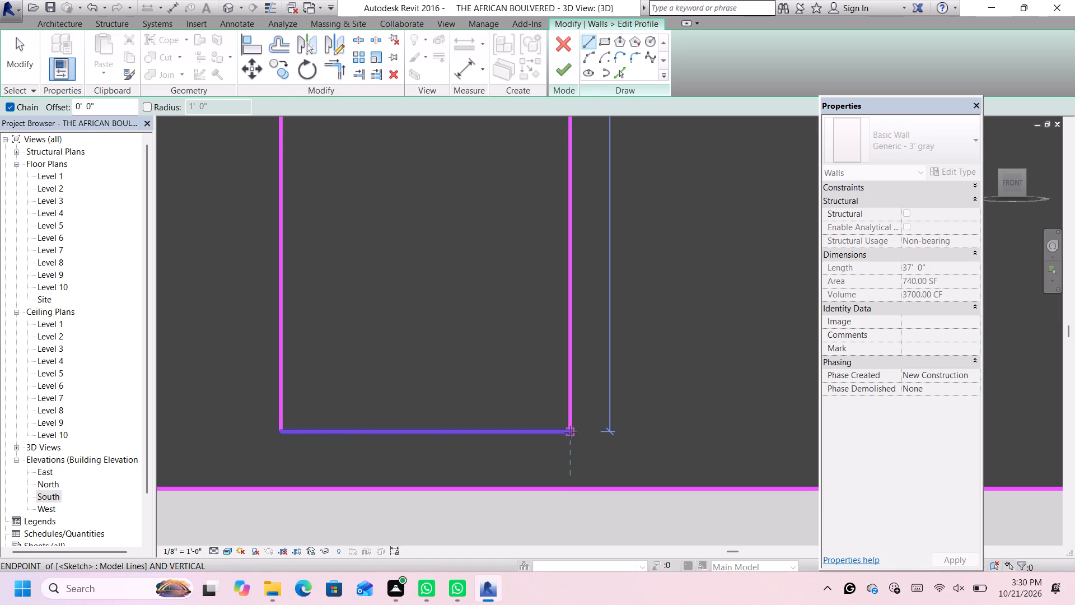
click(571, 432)
scroll(571, 431, down, 13)
scroll(483, 291, up, 2)
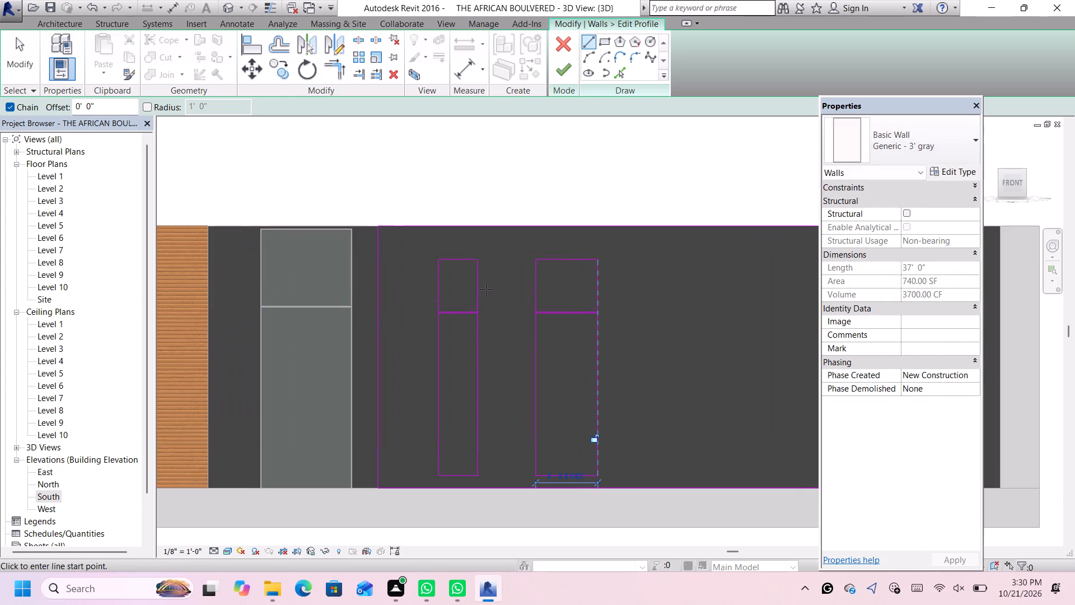
scroll(486, 289, up, 1)
key(Escape)
key(Escape)
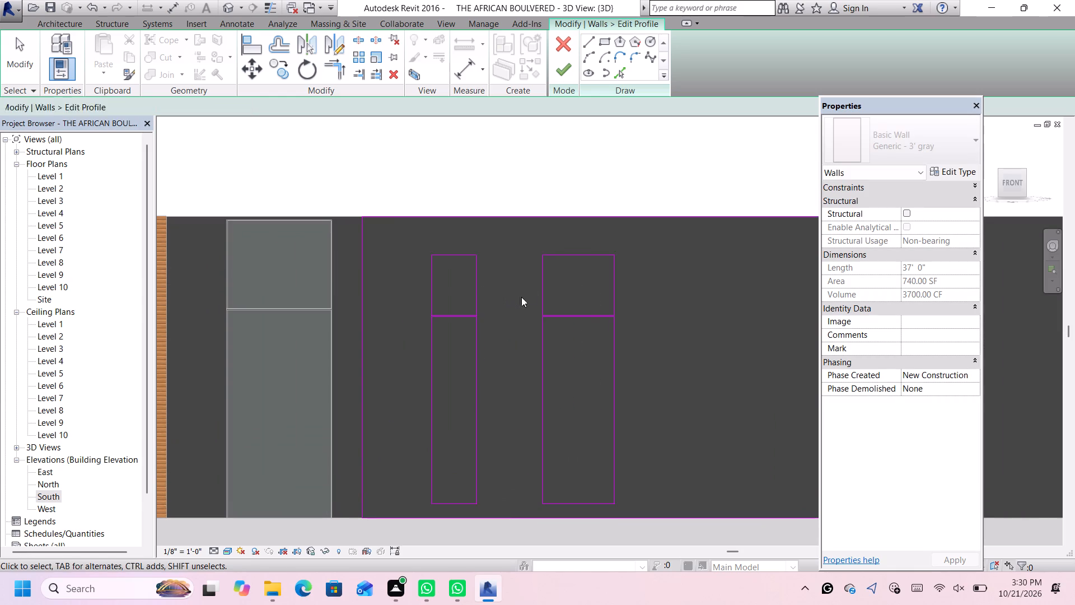
Delete the full-height west side line of the wider rectangle.
click(540, 295)
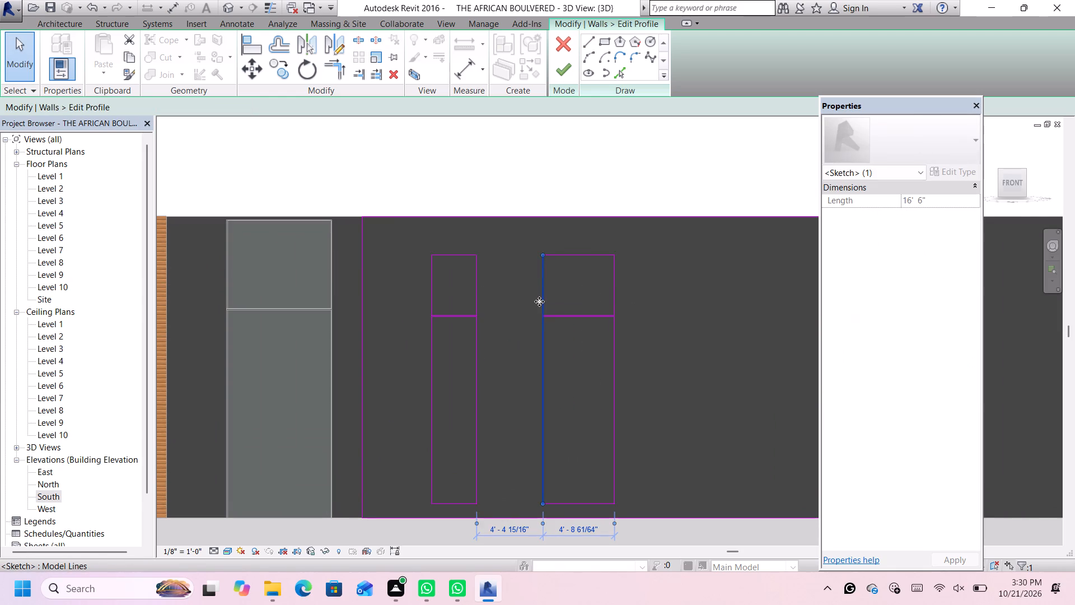
key(Delete)
Draw a vertical line closing the wider rectangle's upper part, from the top line's west end to the upper divider line.
scroll(546, 311, up, 8)
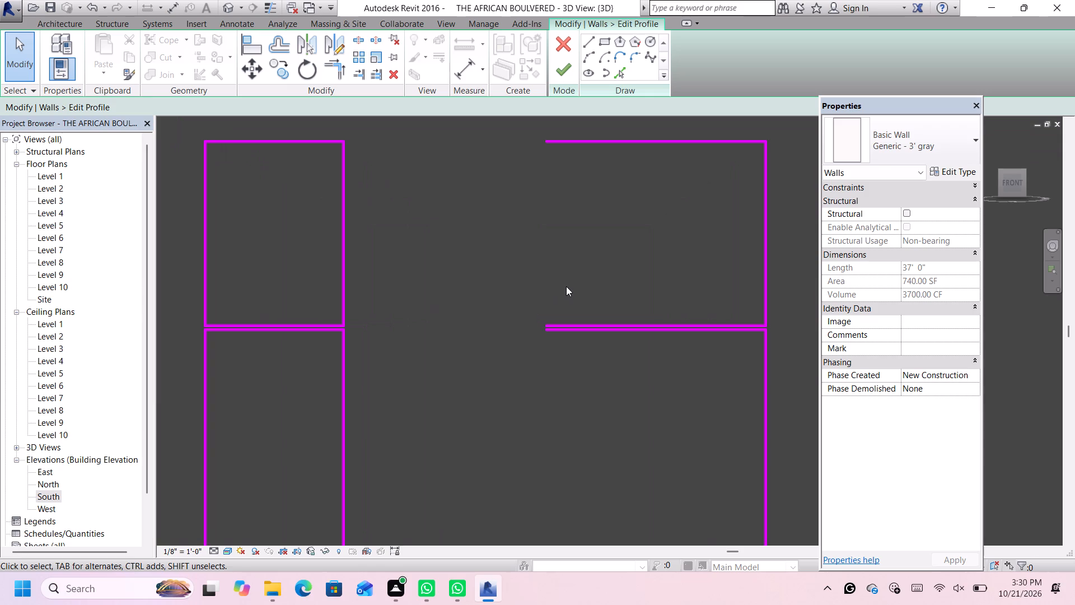
click(590, 42)
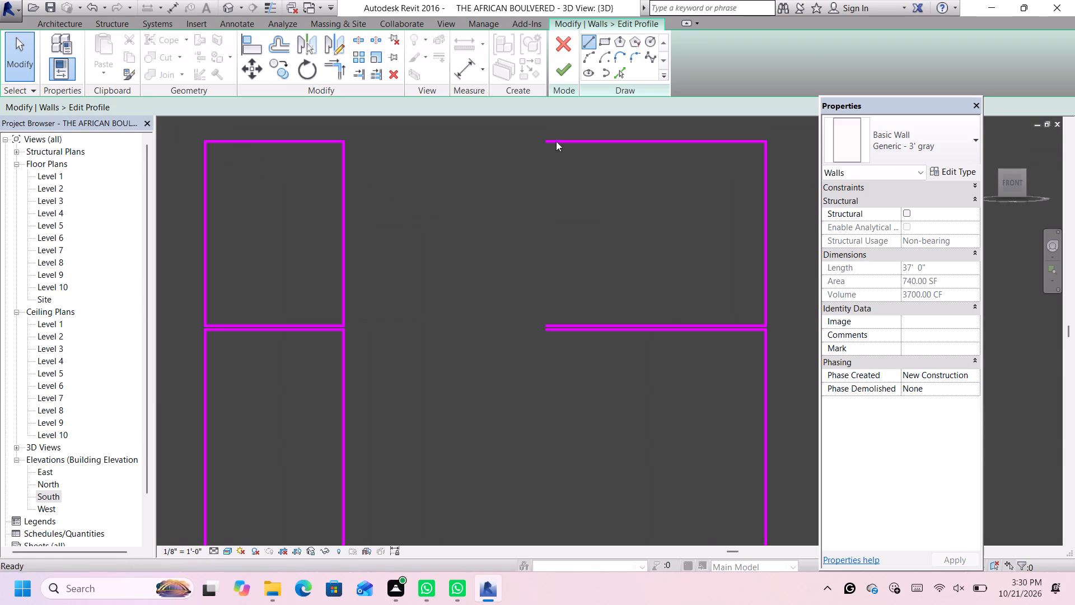
scroll(540, 151, up, 3)
scroll(545, 147, down, 1)
scroll(545, 146, up, 1)
click(550, 137)
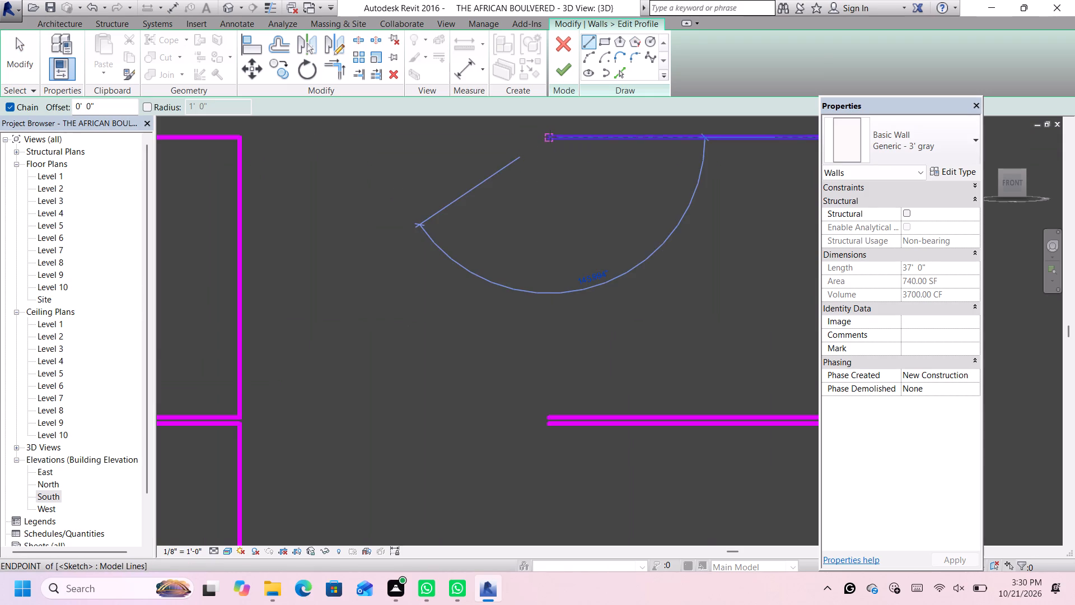
scroll(550, 137, down, 7)
scroll(553, 191, up, 6)
scroll(551, 216, down, 3)
scroll(543, 266, up, 2)
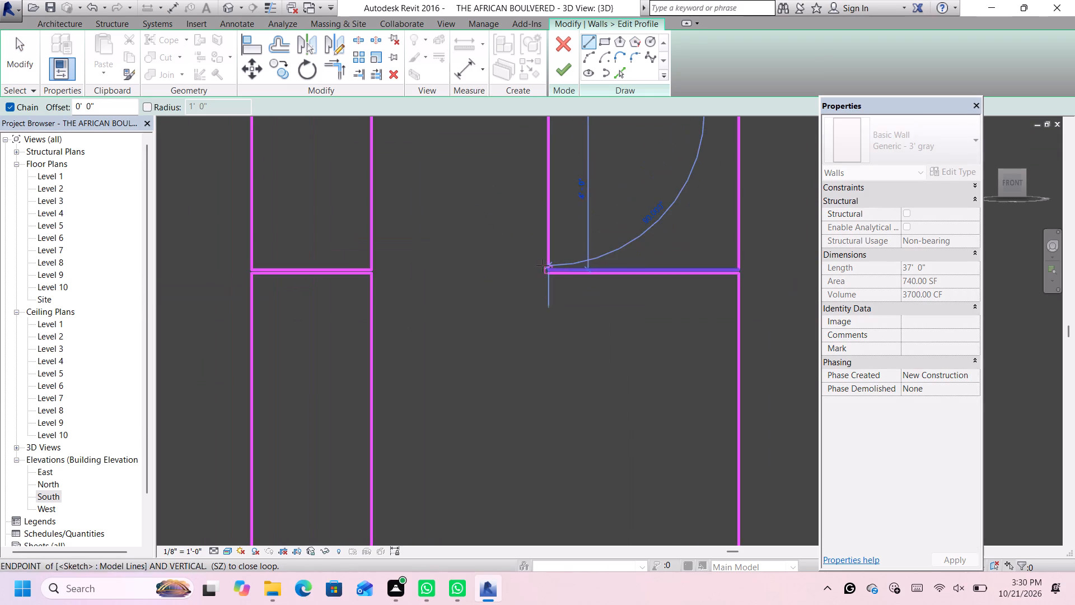
scroll(543, 266, up, 3)
click(554, 272)
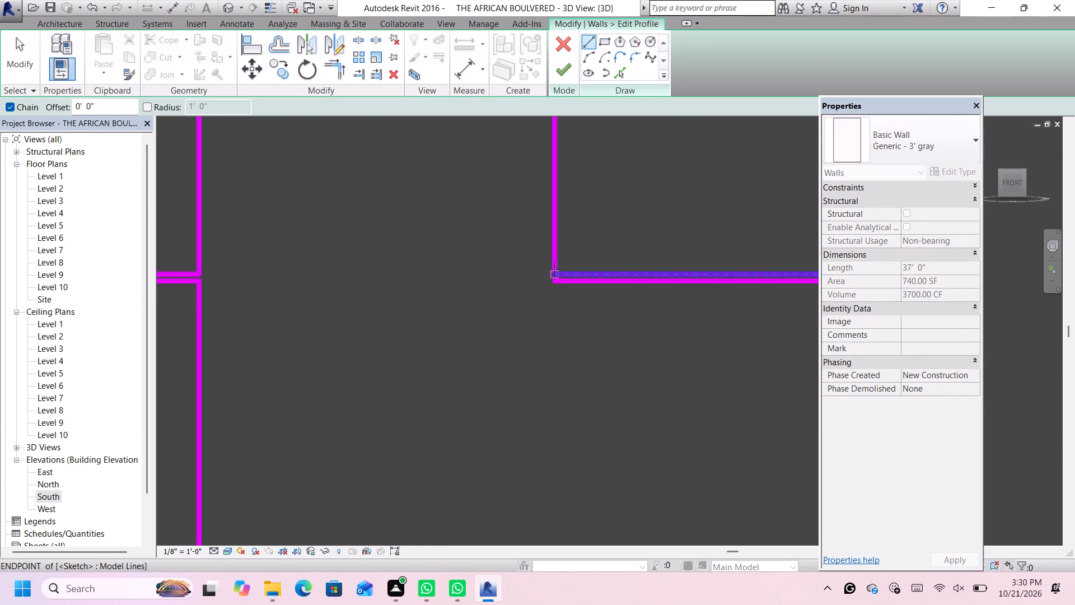
Draw a vertical line closing the wider rectangle's lower part, from the lower divider line's west end to the bottom line.
scroll(554, 262, down, 7)
scroll(554, 282, up, 5)
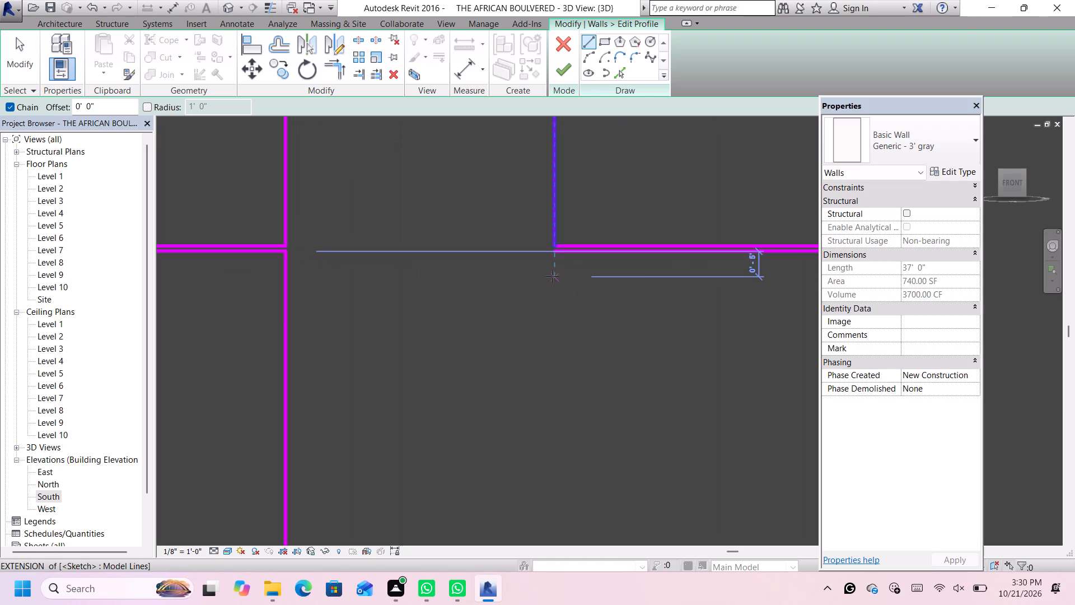
scroll(552, 268, up, 5)
click(557, 243)
scroll(557, 242, down, 12)
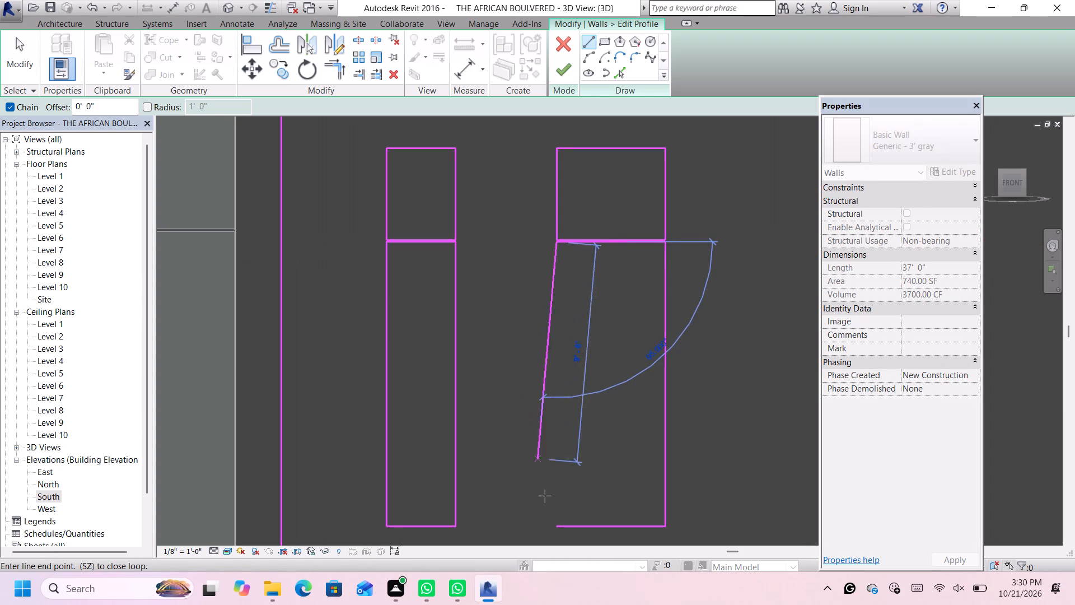
click(555, 527)
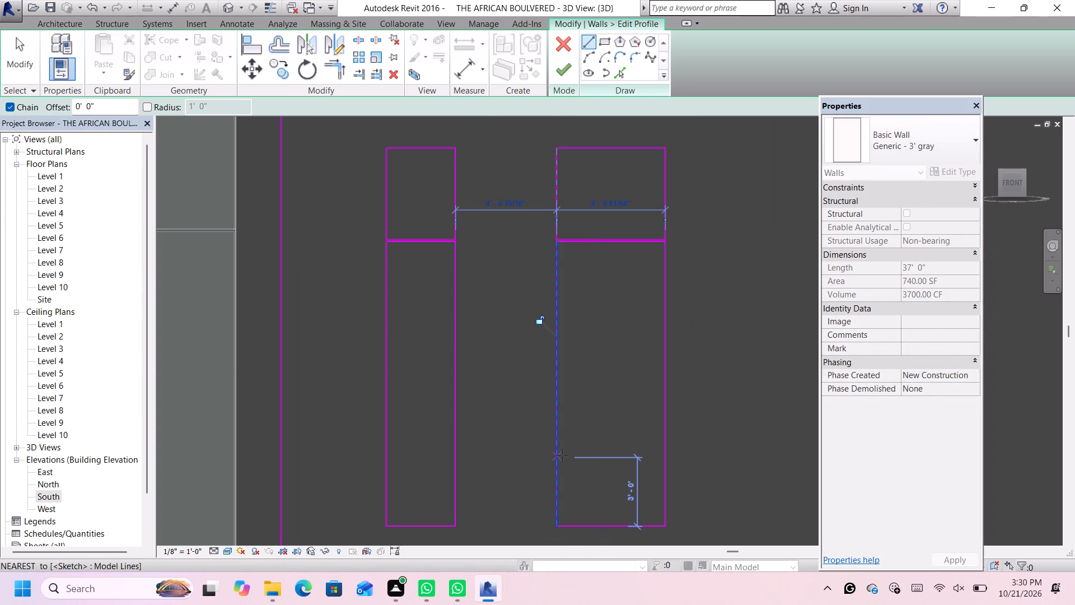
key(Escape)
key(Escape)
scroll(563, 455, down, 2)
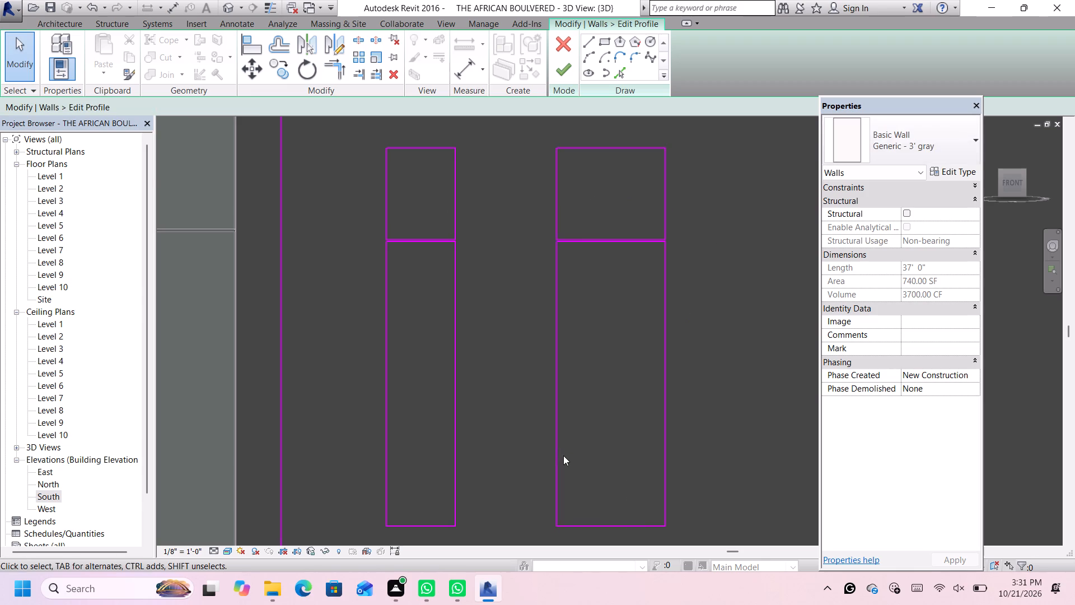
Finish the wall profile edit to cut the split narrow and wide openings in the olive south wall.
scroll(574, 504, up, 9)
scroll(550, 504, down, 9)
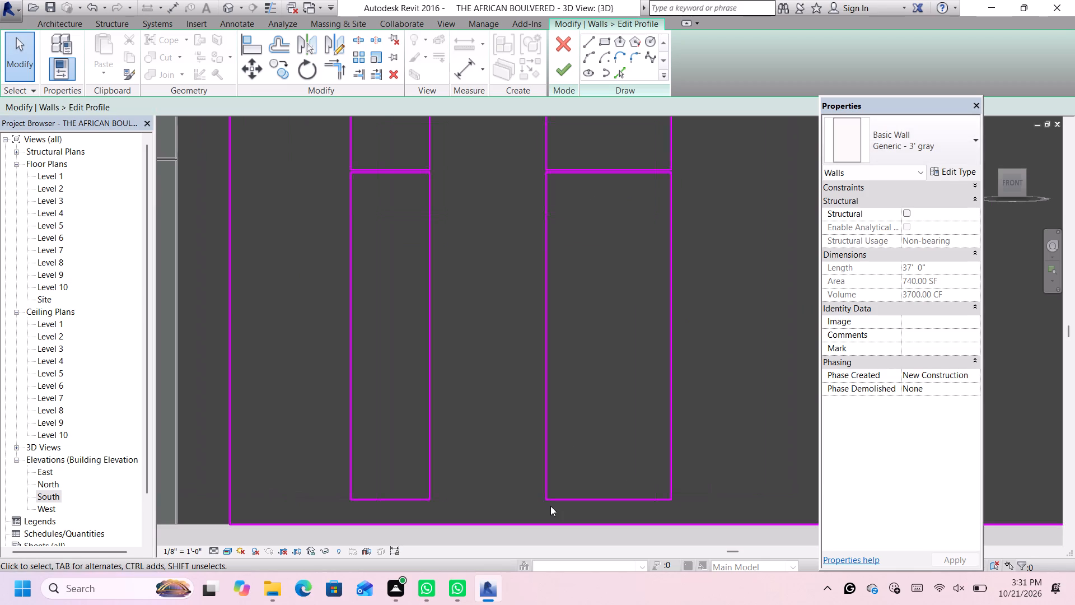
scroll(550, 506, down, 3)
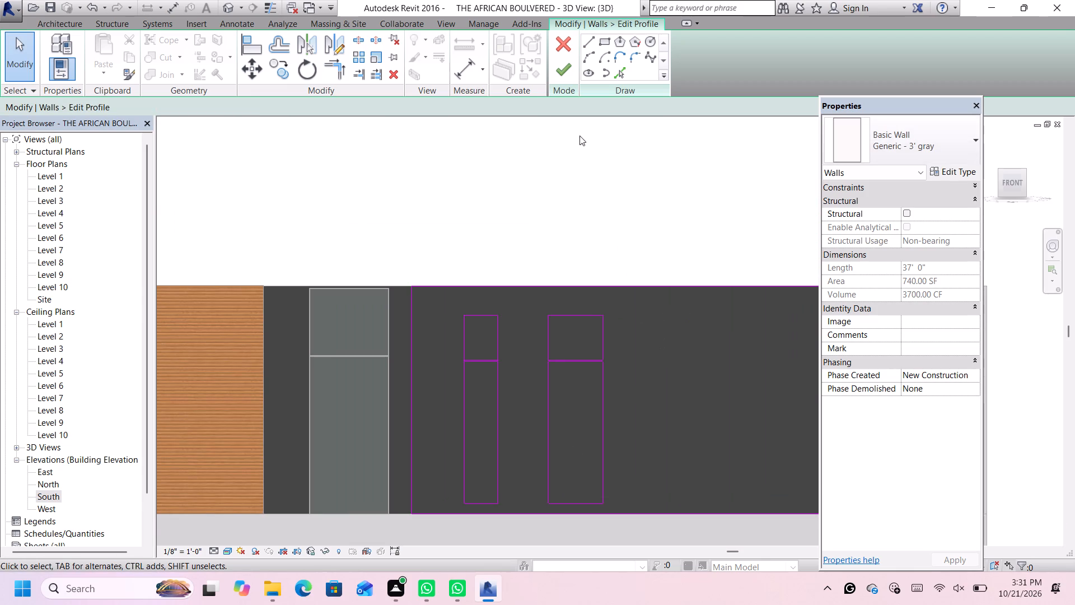
click(571, 78)
click(568, 69)
click(626, 236)
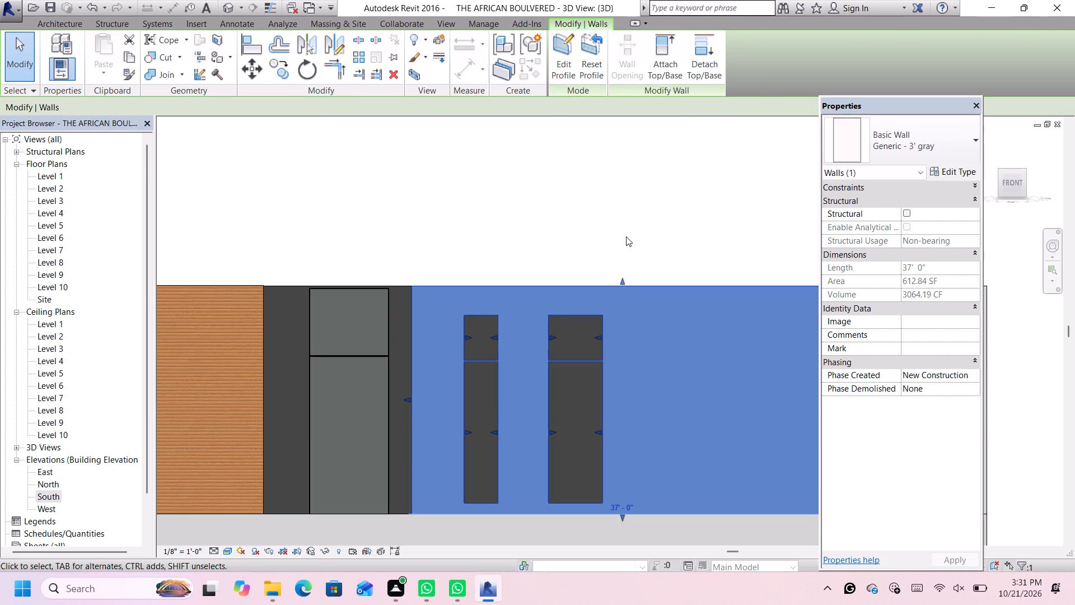
Examine the openings in the olive wall against the rest of the south facade.
scroll(629, 238, down, 4)
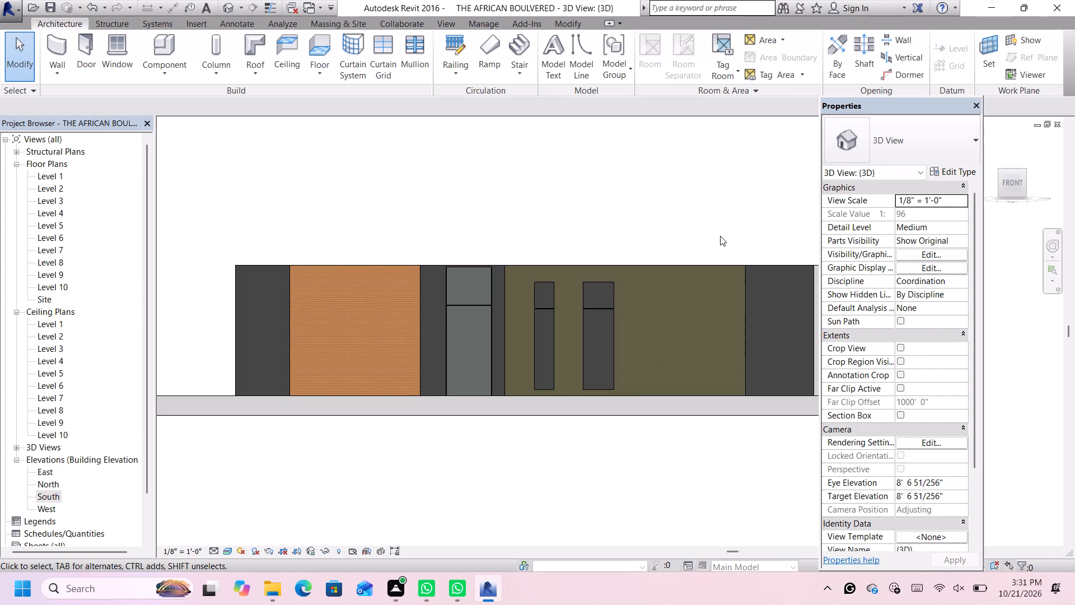
scroll(699, 258, down, 1)
middle_drag(706, 227, 671, 250)
scroll(700, 231, up, 9)
scroll(671, 250, down, 6)
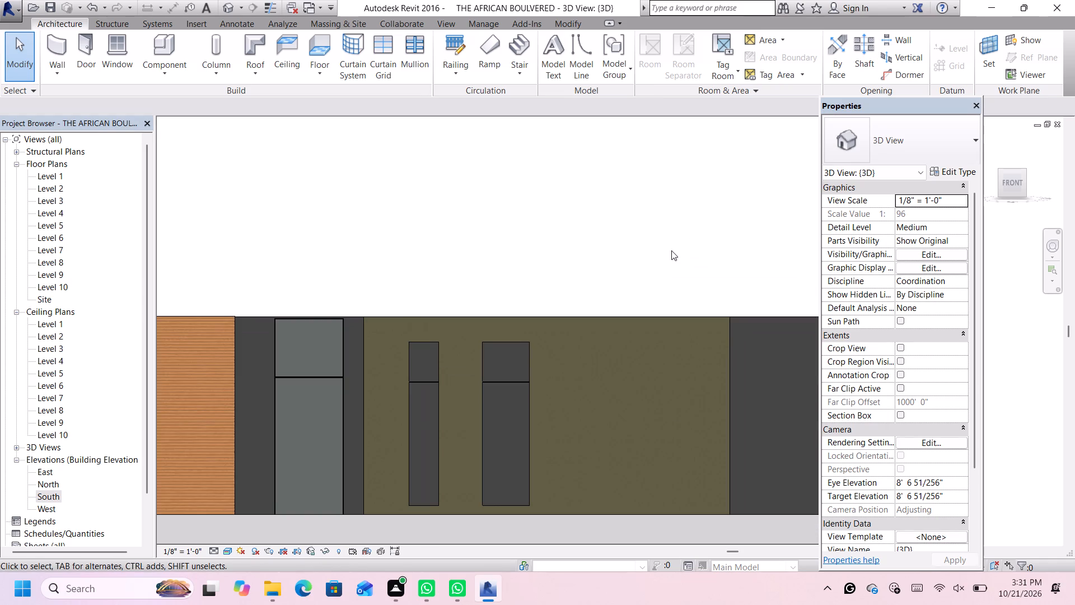
scroll(676, 263, down, 3)
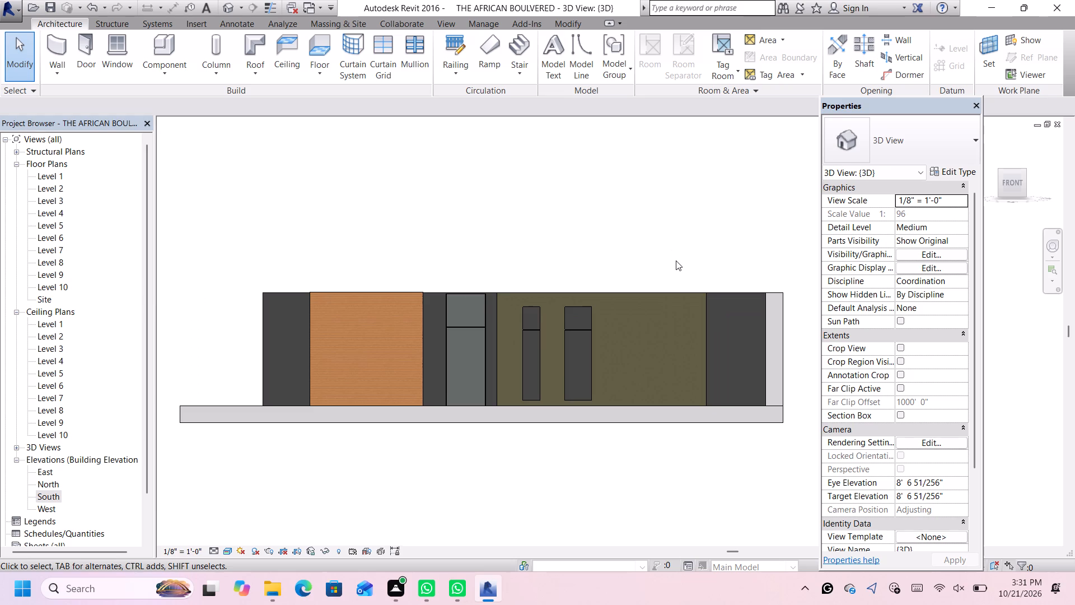
Load the RPC Tree - Tropical component family from the US Imperial Planting folder, without placing an instance.
click(166, 46)
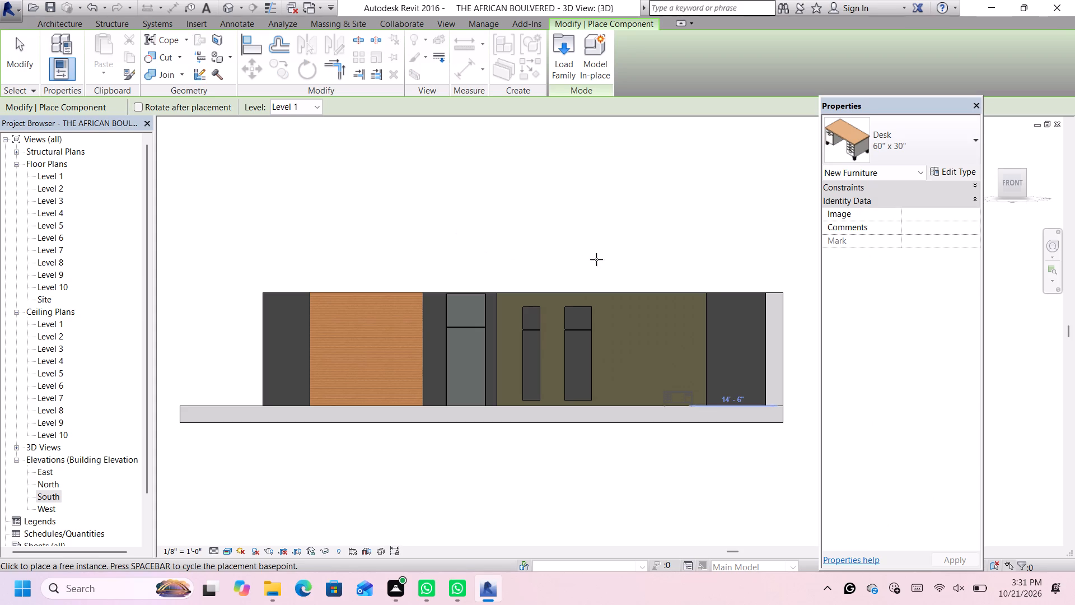
click(559, 48)
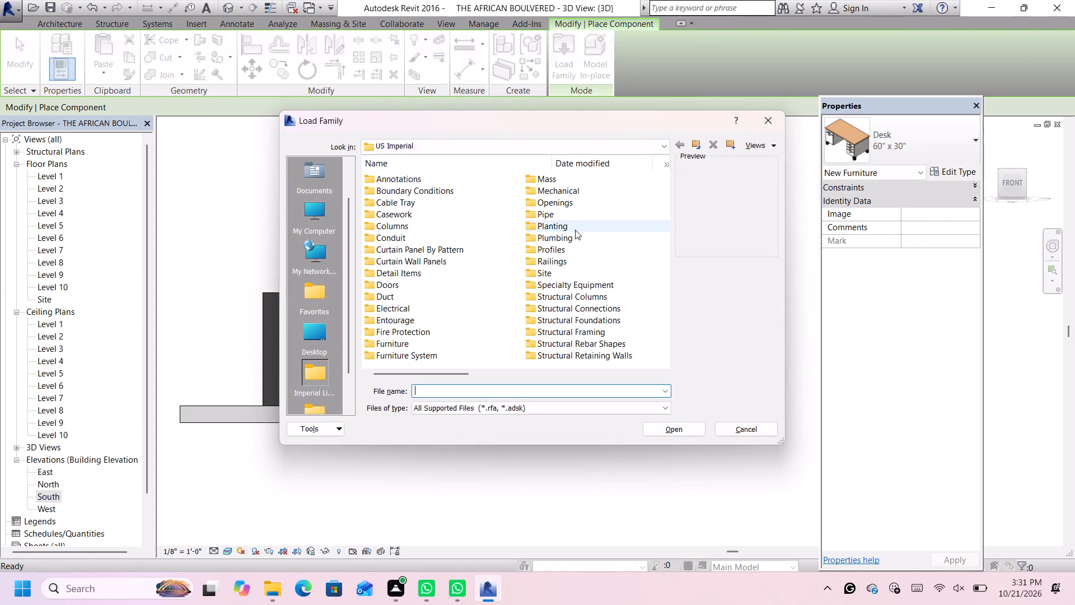
double_click(575, 228)
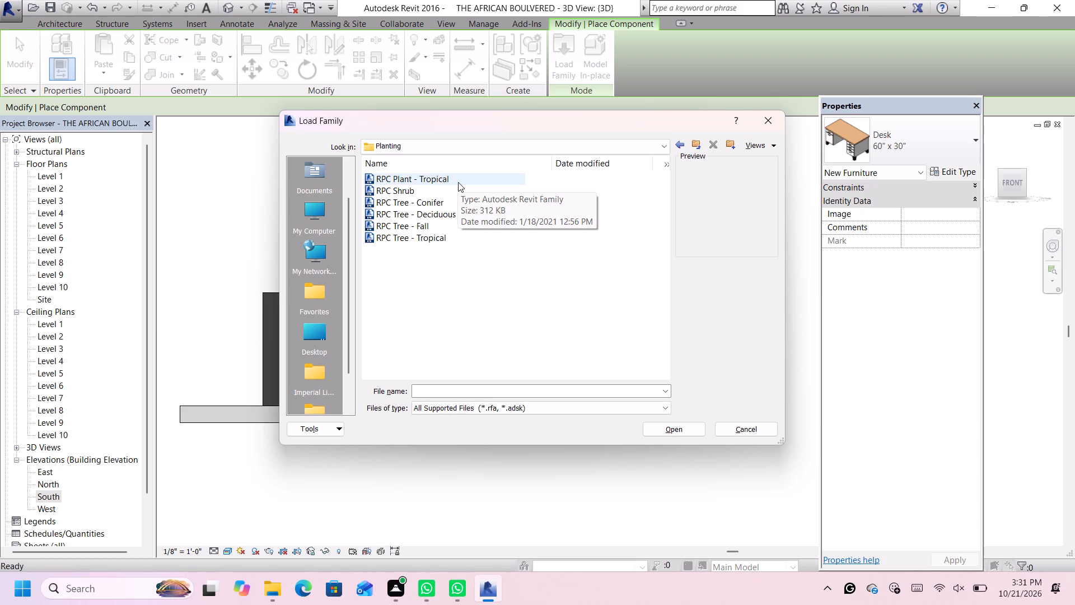
click(457, 183)
click(454, 192)
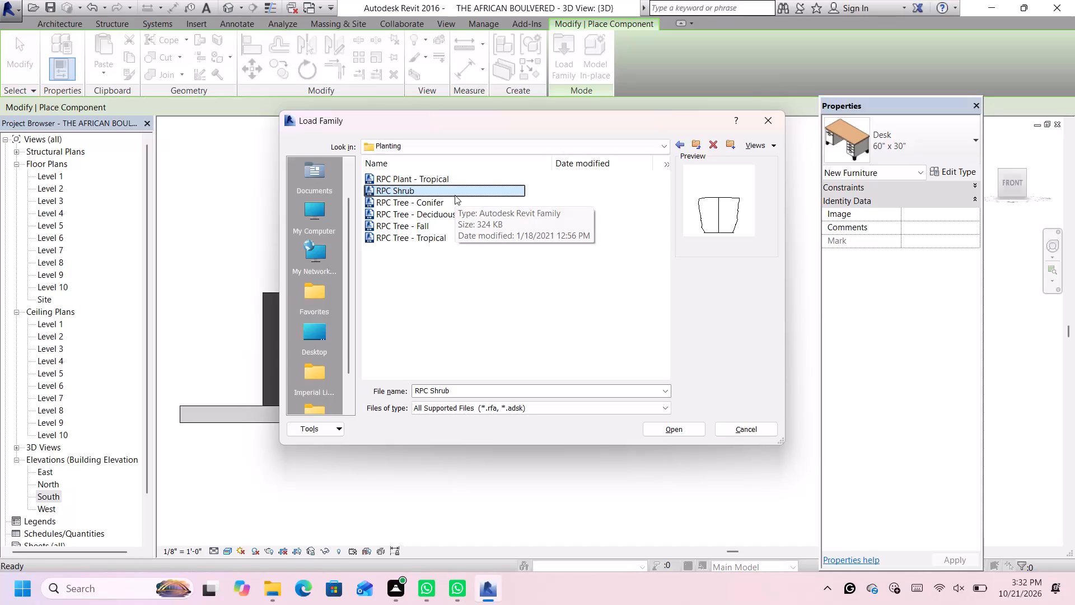
click(439, 227)
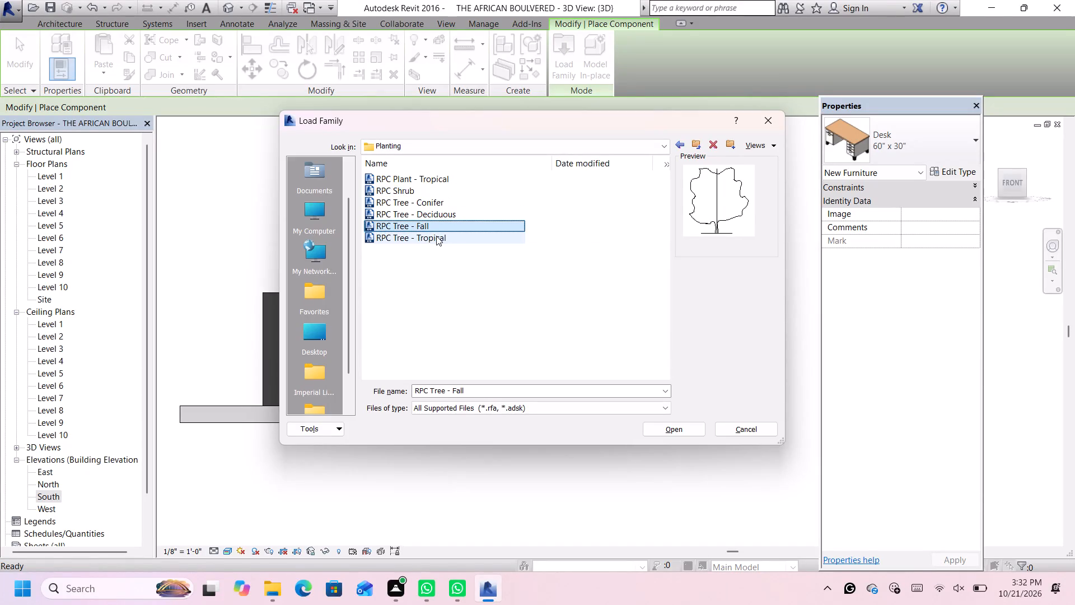
click(436, 236)
click(440, 231)
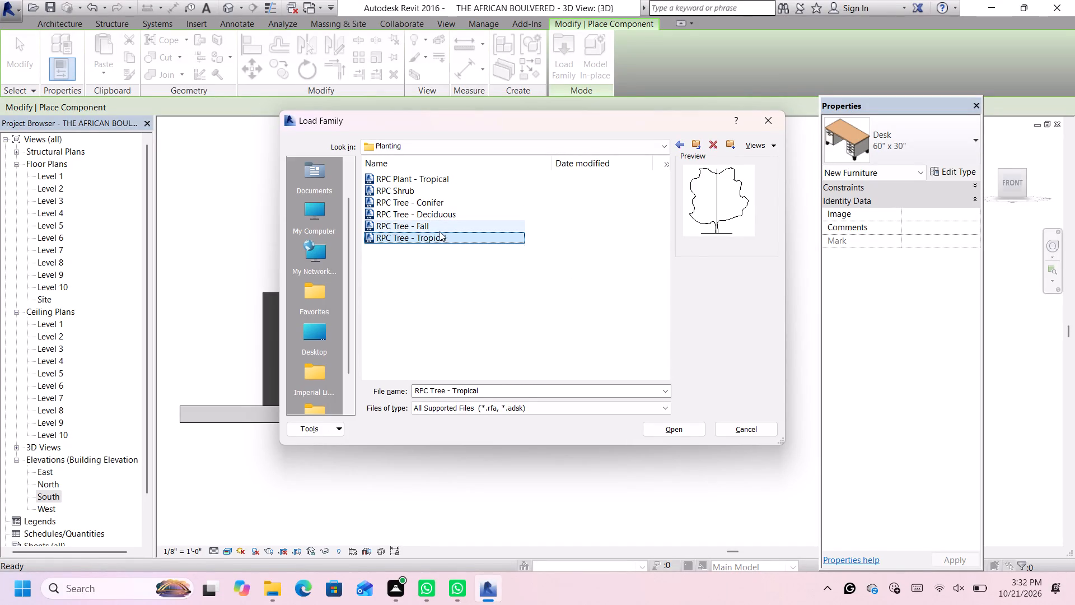
click(436, 238)
click(437, 243)
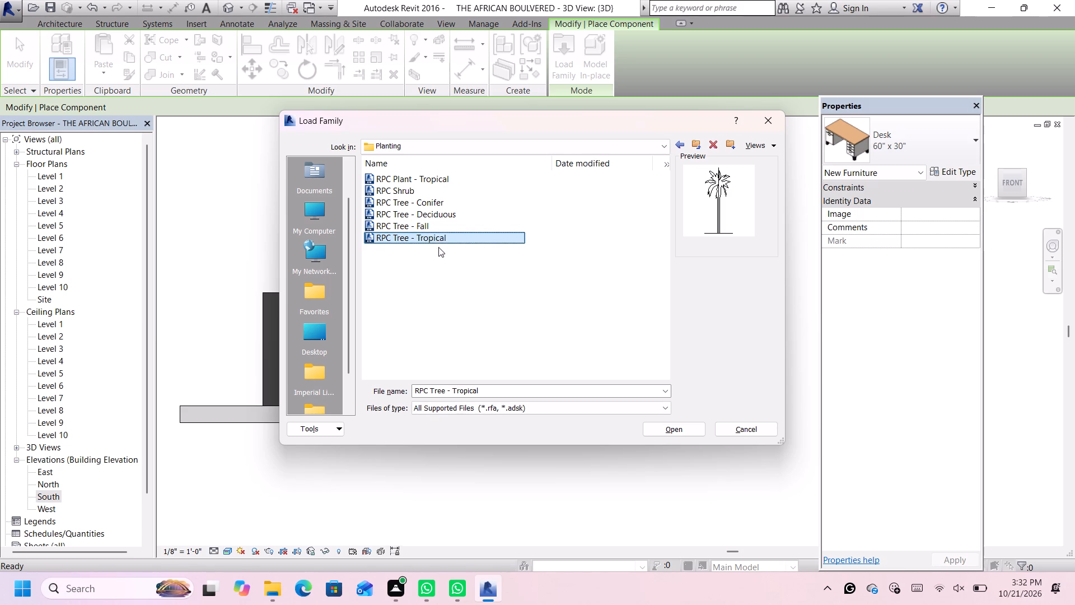
double_click(463, 239)
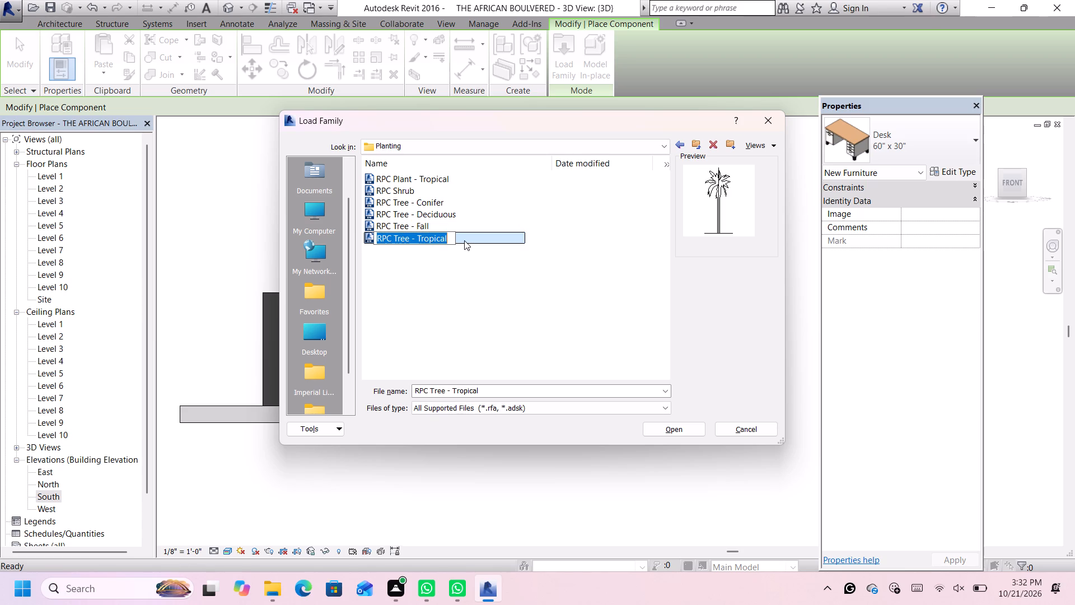
double_click(464, 238)
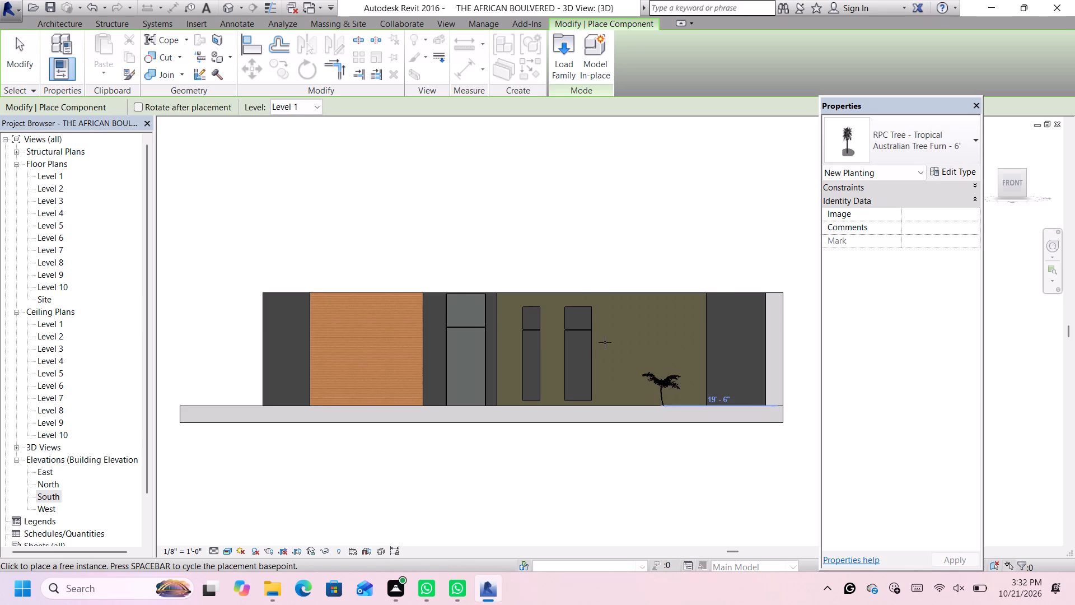
scroll(657, 380, up, 16)
scroll(662, 398, down, 7)
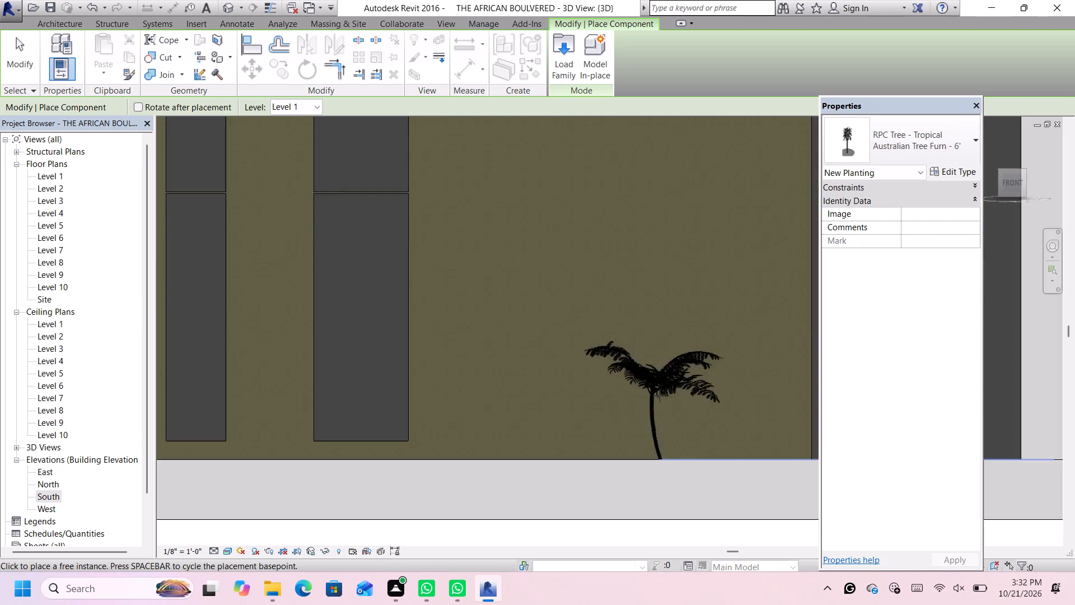
scroll(660, 395, down, 7)
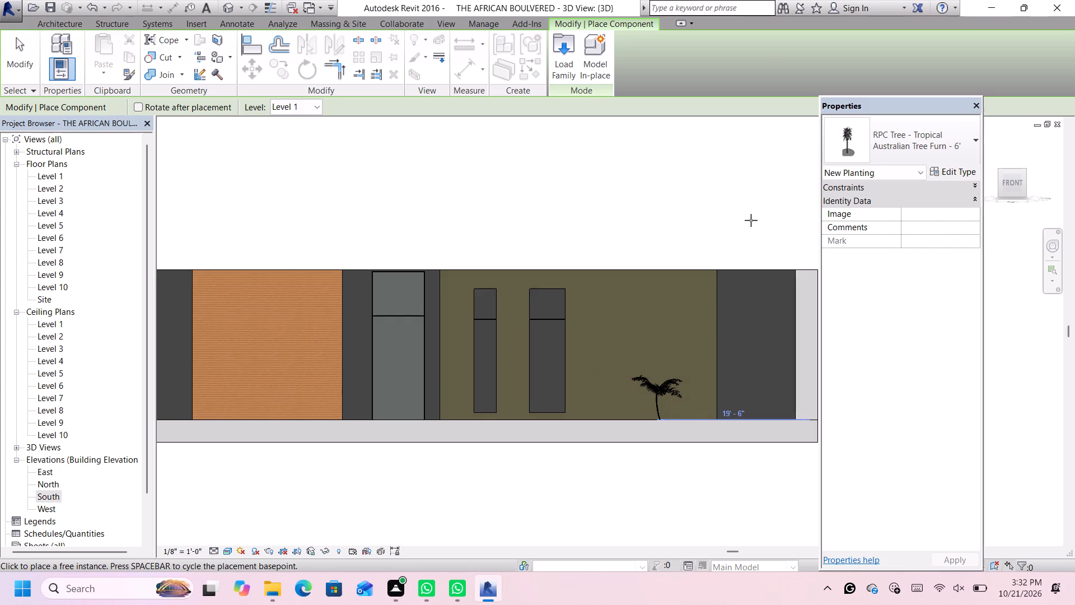
key(Escape)
scroll(728, 247, down, 3)
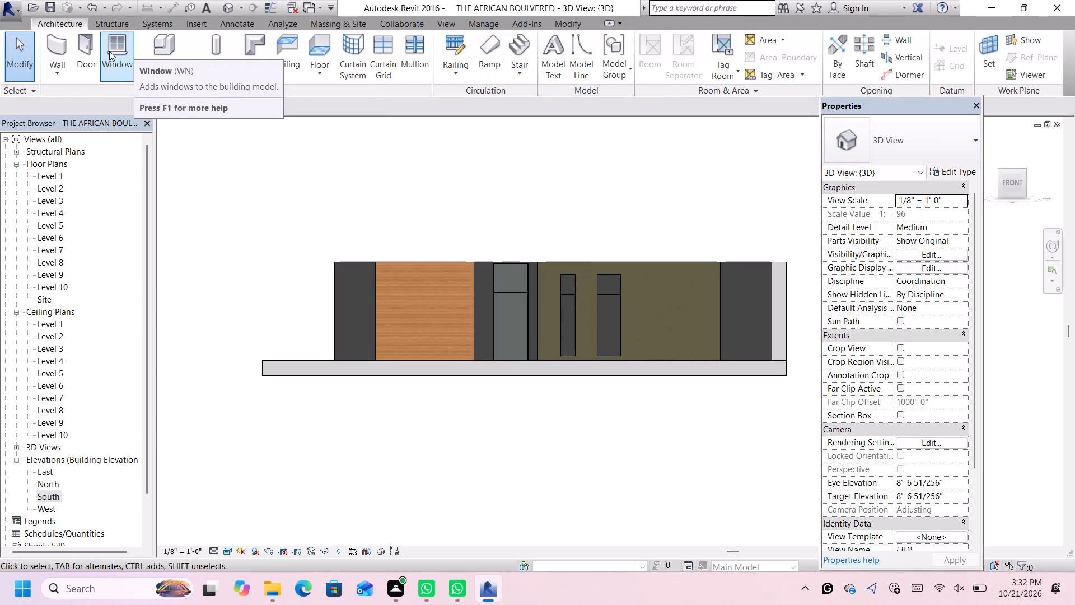
Browse the loadable component families and preview the cabinets, credenza, dresser, entertainment center and shelving in the Furniture Storage folder.
click(160, 54)
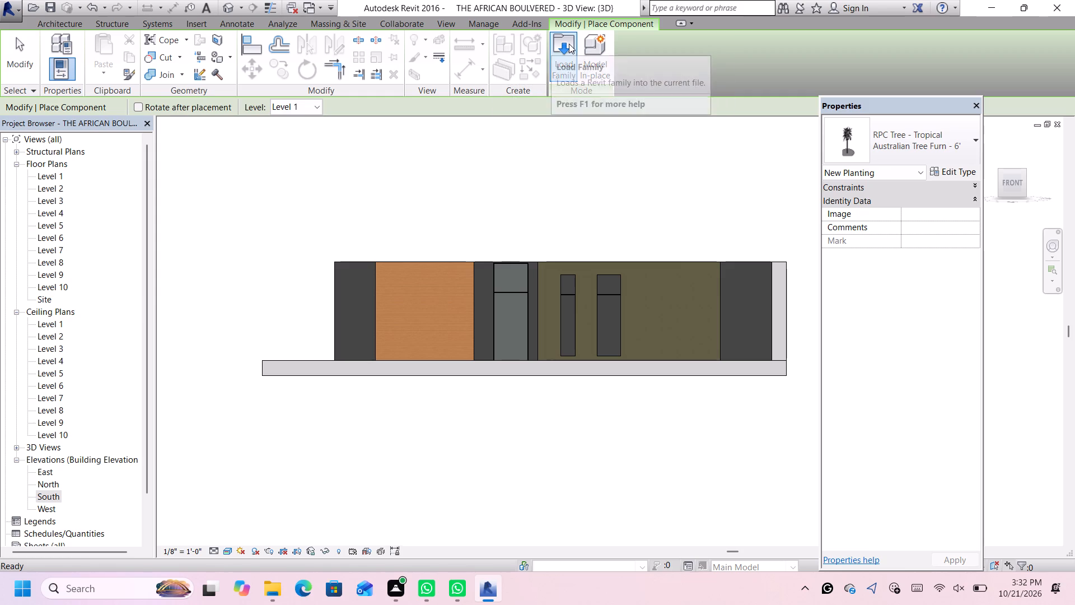
click(569, 44)
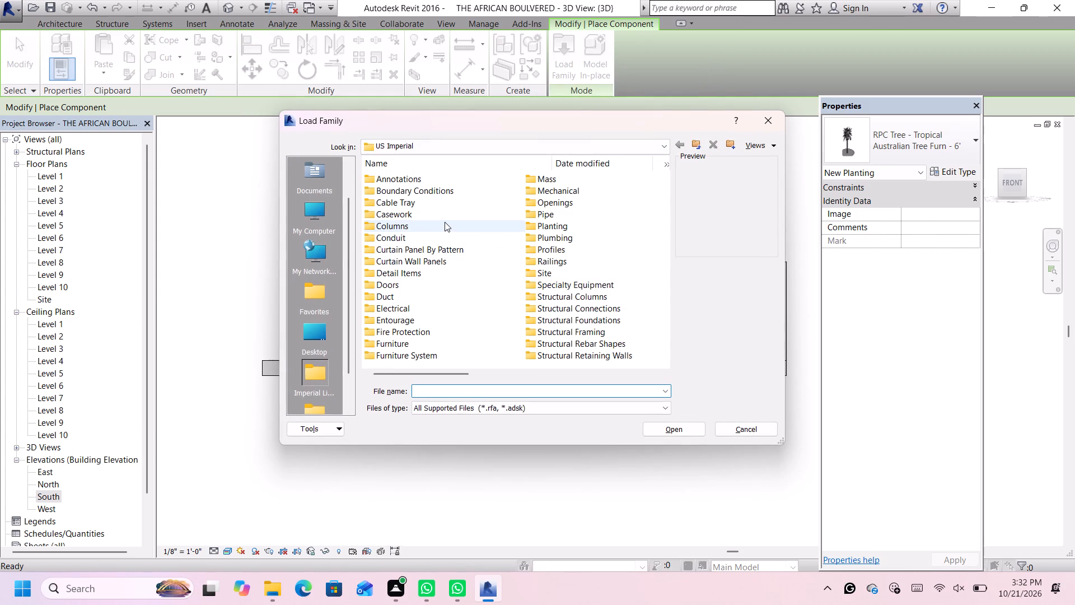
double_click(409, 327)
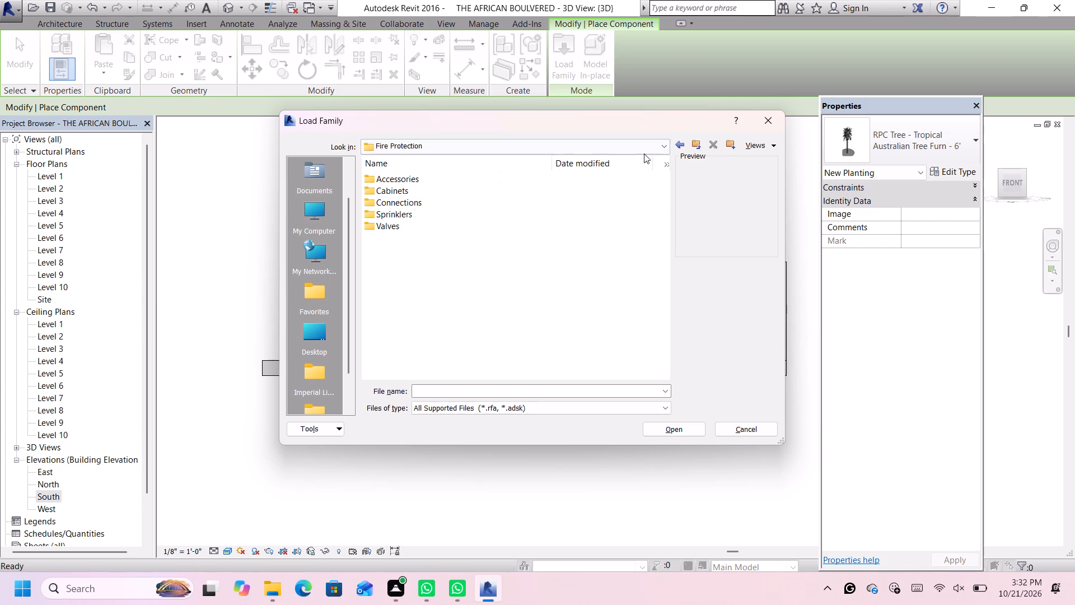
click(679, 145)
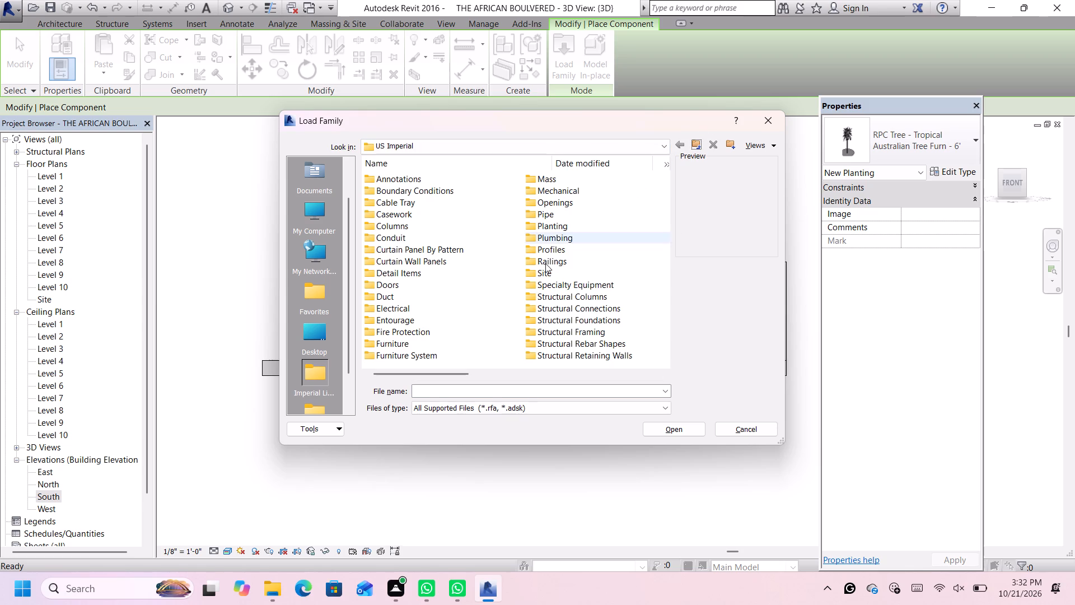
double_click(423, 348)
click(428, 202)
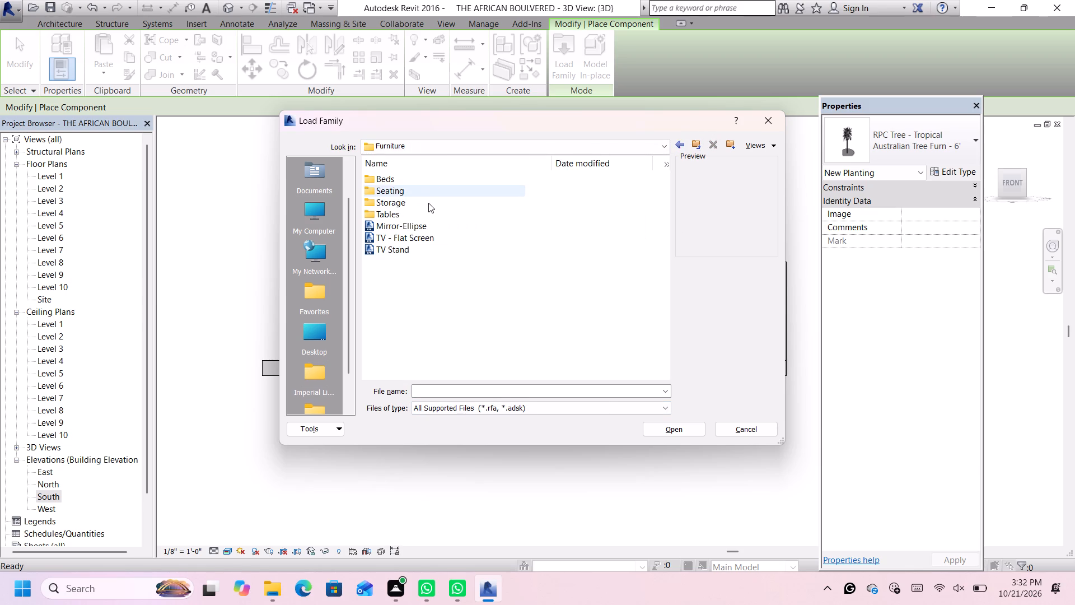
double_click(428, 204)
click(442, 182)
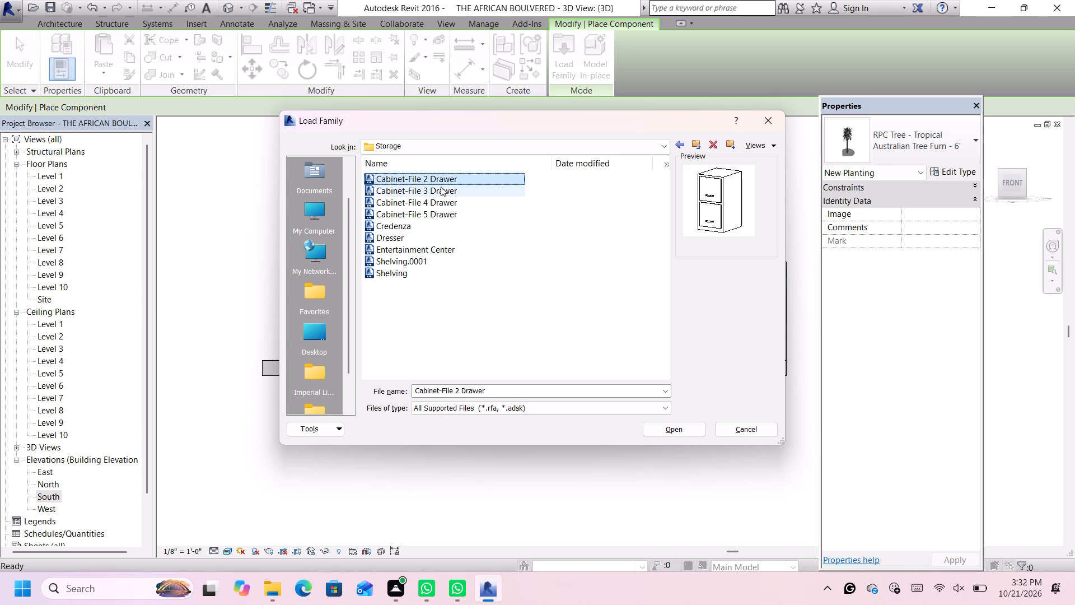
click(441, 189)
click(440, 198)
click(440, 208)
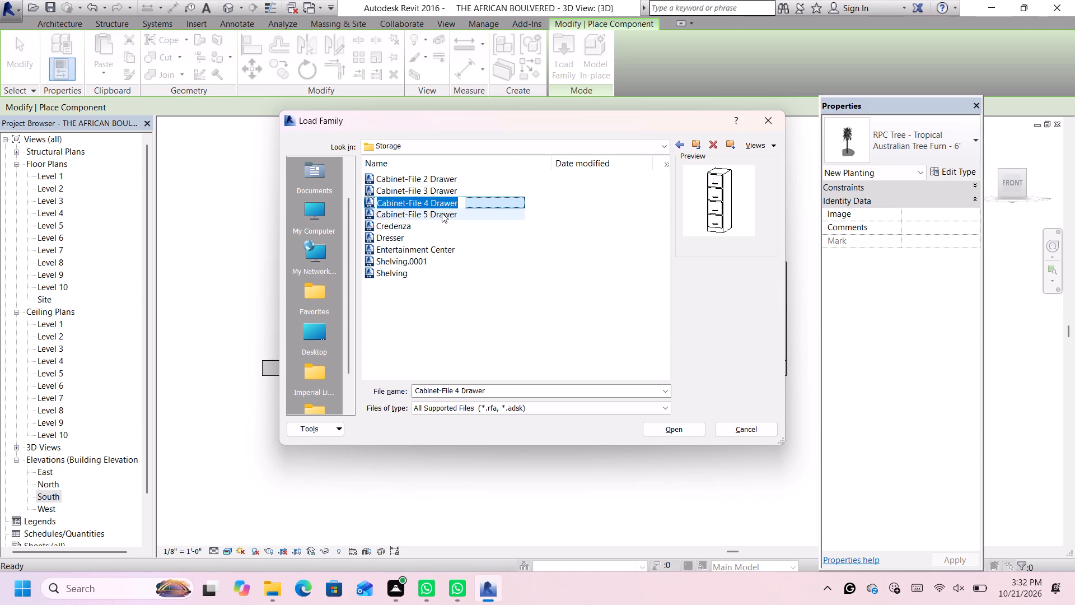
click(442, 213)
click(441, 225)
click(445, 233)
click(448, 245)
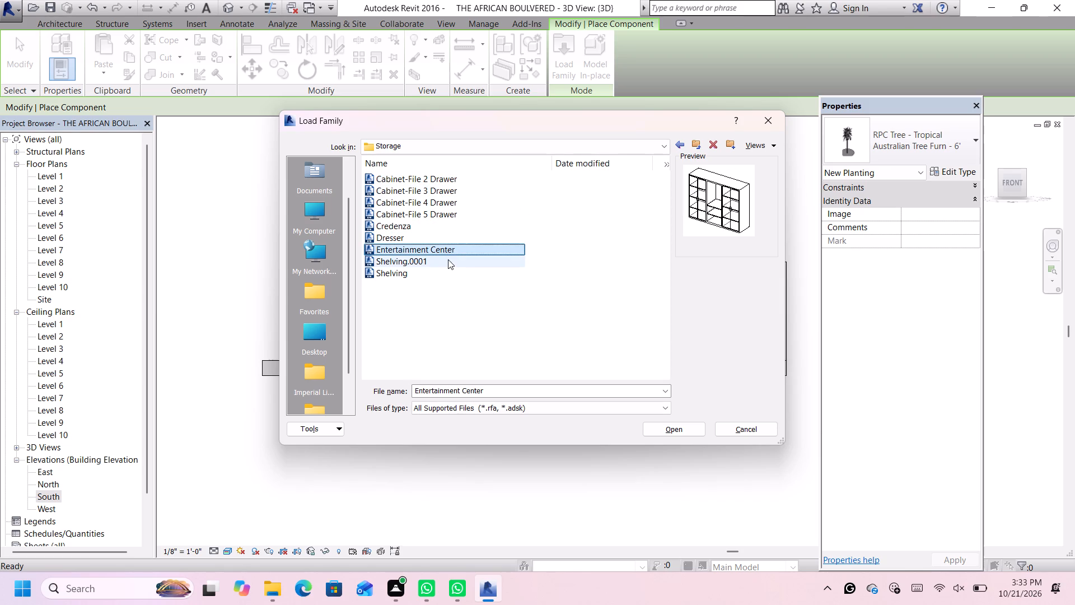
click(449, 261)
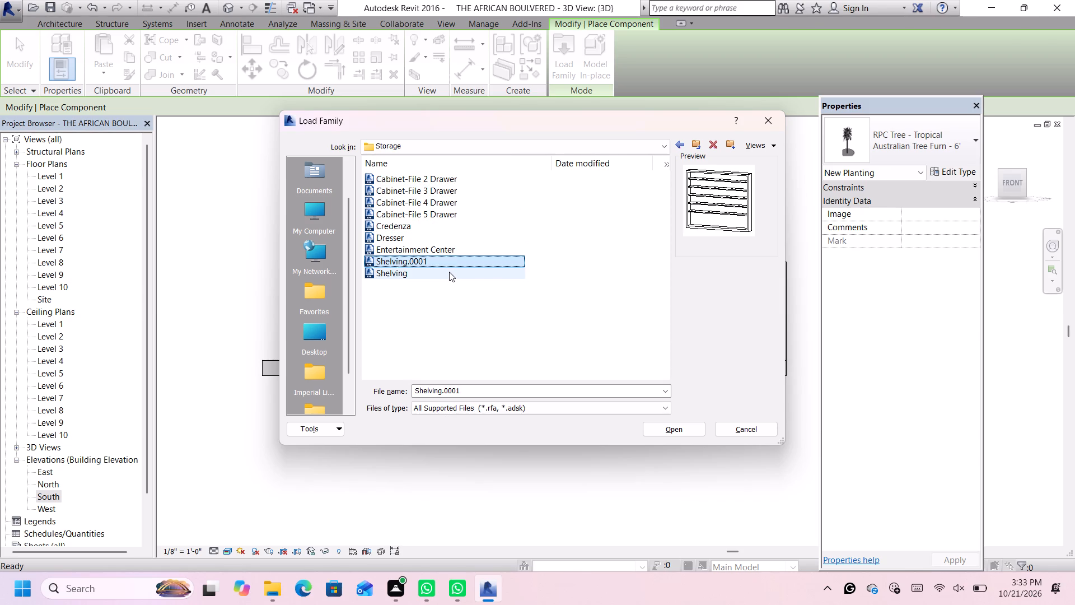
click(449, 272)
Browse the Furniture Tables folder and preview the panel, shelving, storage and work station families in the Furniture System folder.
click(675, 142)
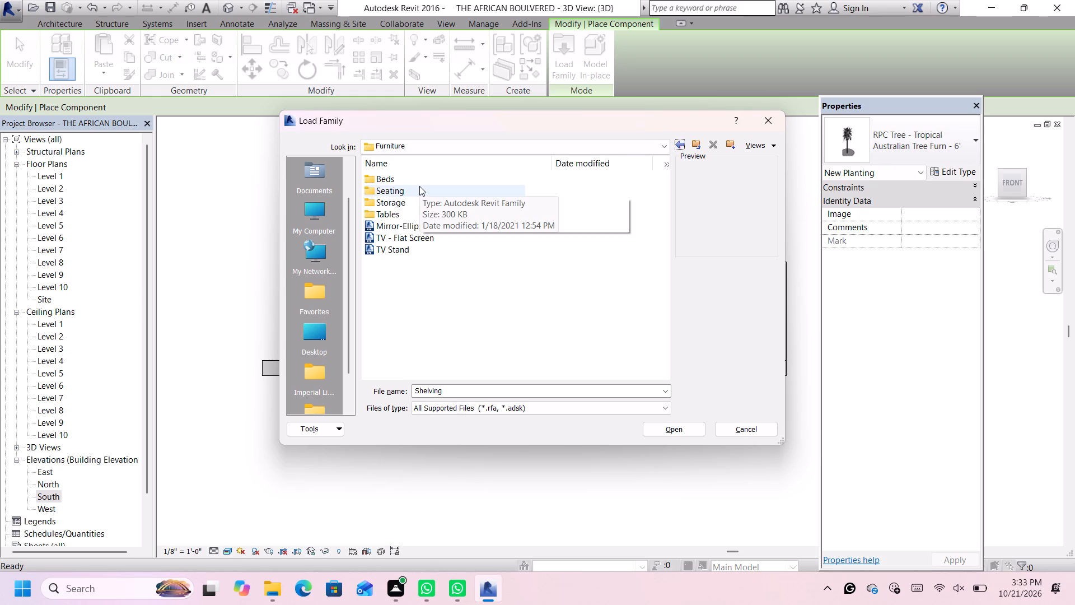
click(410, 211)
double_click(410, 211)
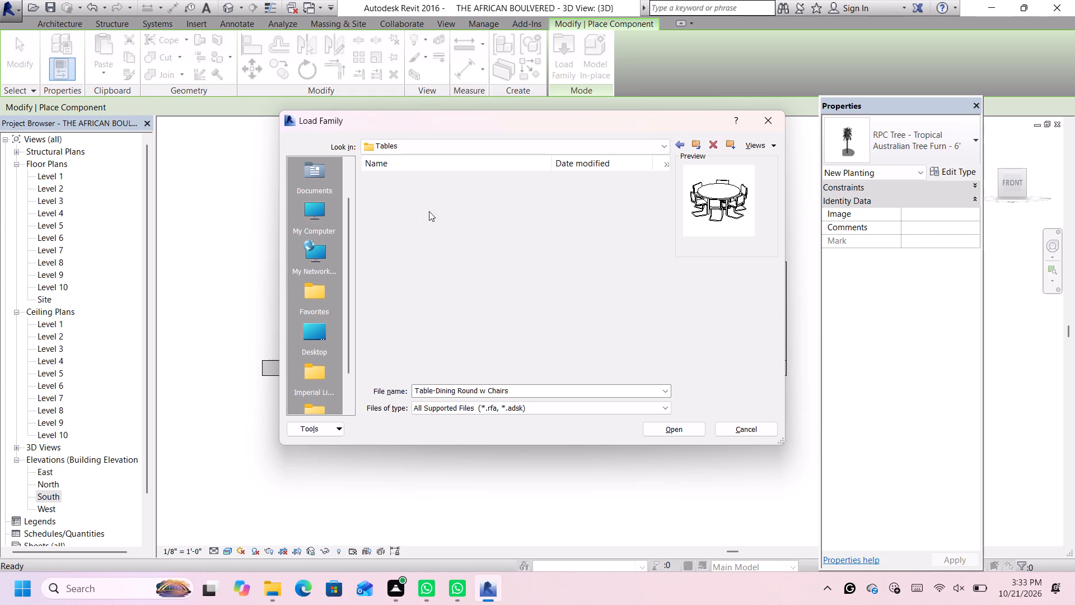
click(680, 141)
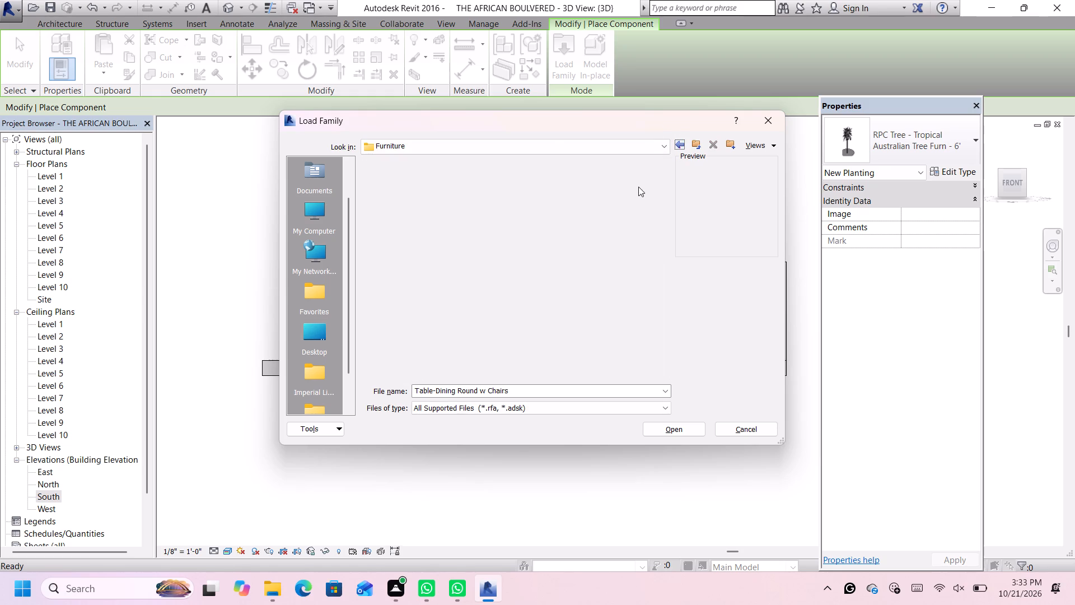
click(680, 143)
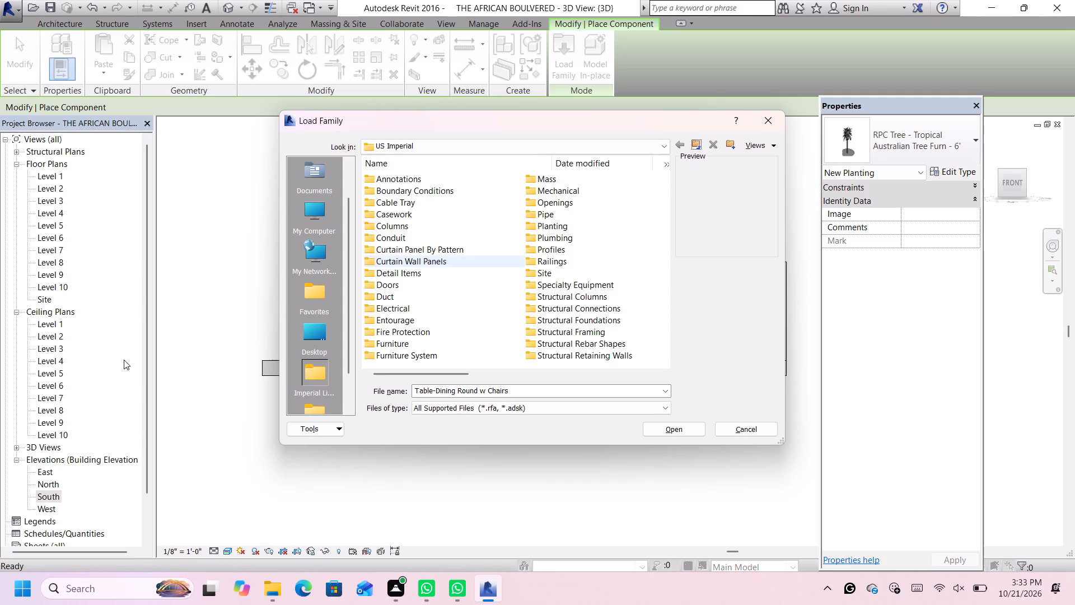
click(432, 354)
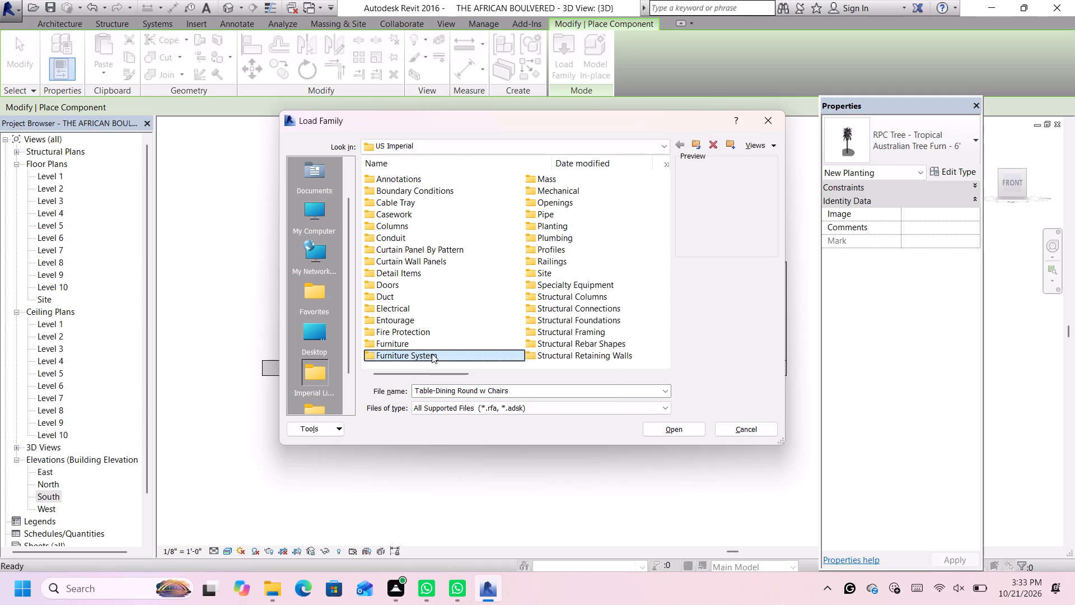
double_click(432, 353)
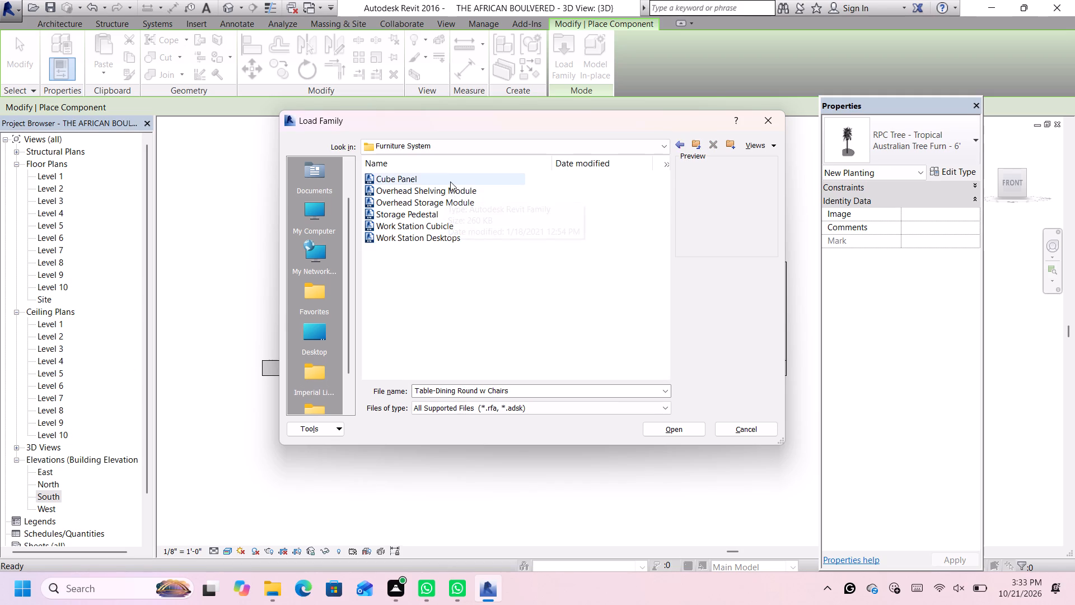
click(450, 181)
click(447, 193)
click(448, 203)
click(447, 211)
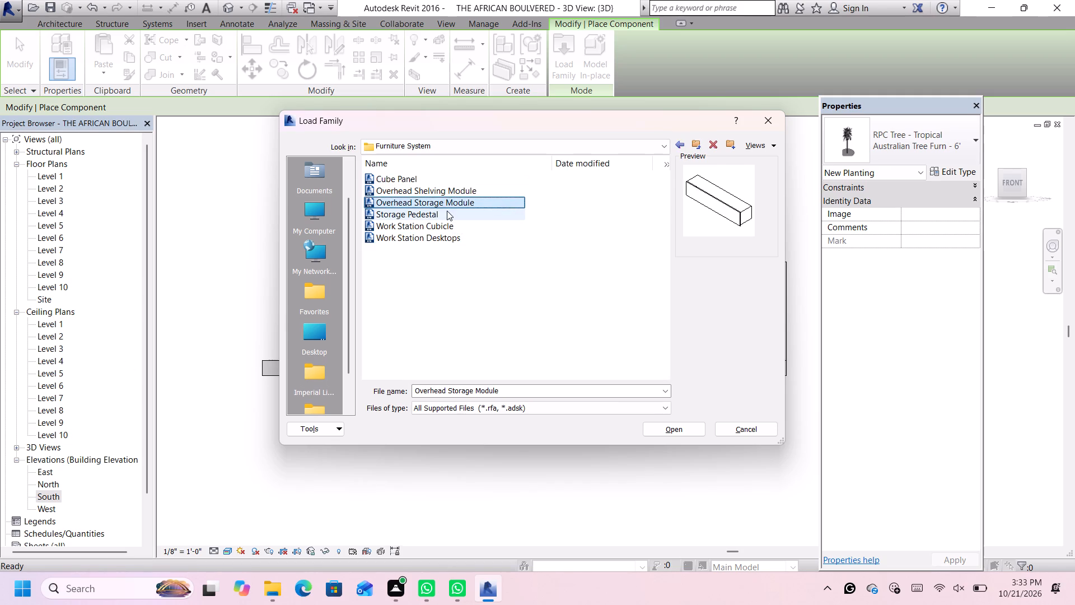
click(445, 221)
drag(444, 229, 436, 221)
click(436, 236)
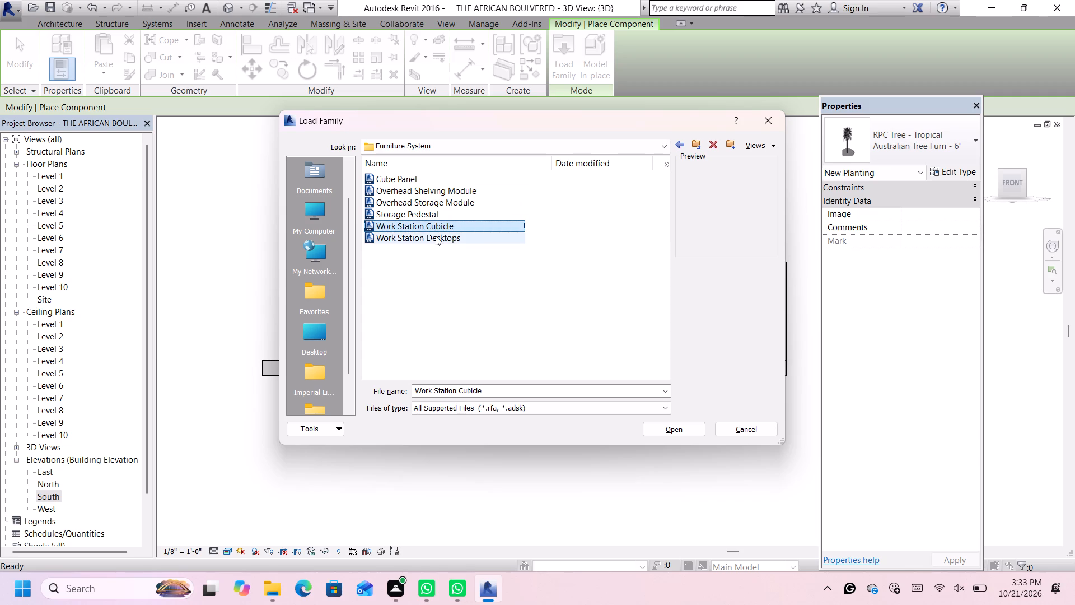
click(677, 145)
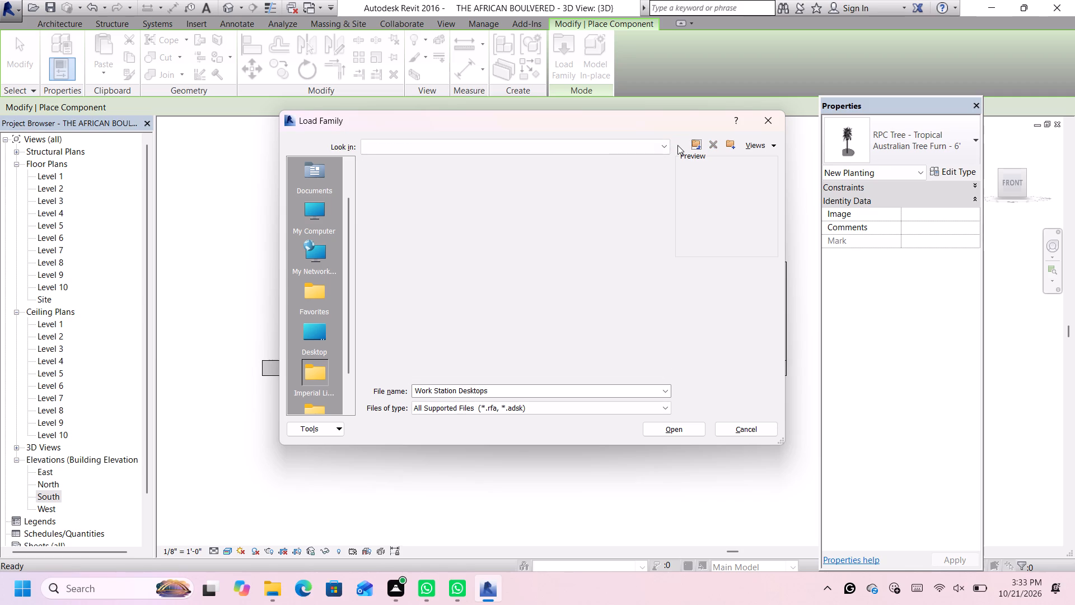
Preview the massing families in the Mass folder, from Arch and Barrel Vault through Sphere, Torus and the triangle shapes.
double_click(571, 181)
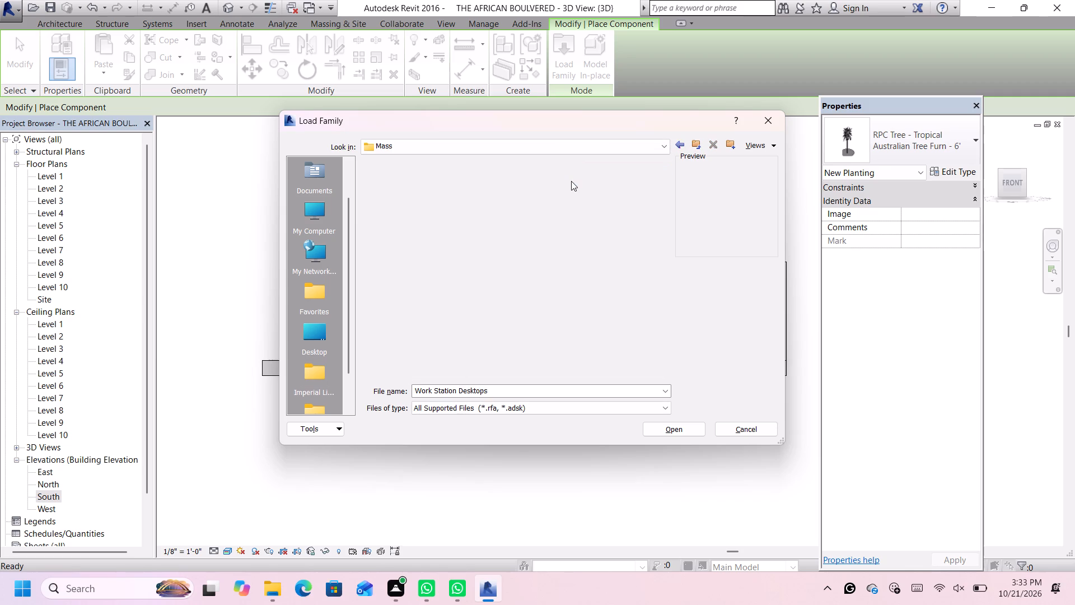
click(452, 194)
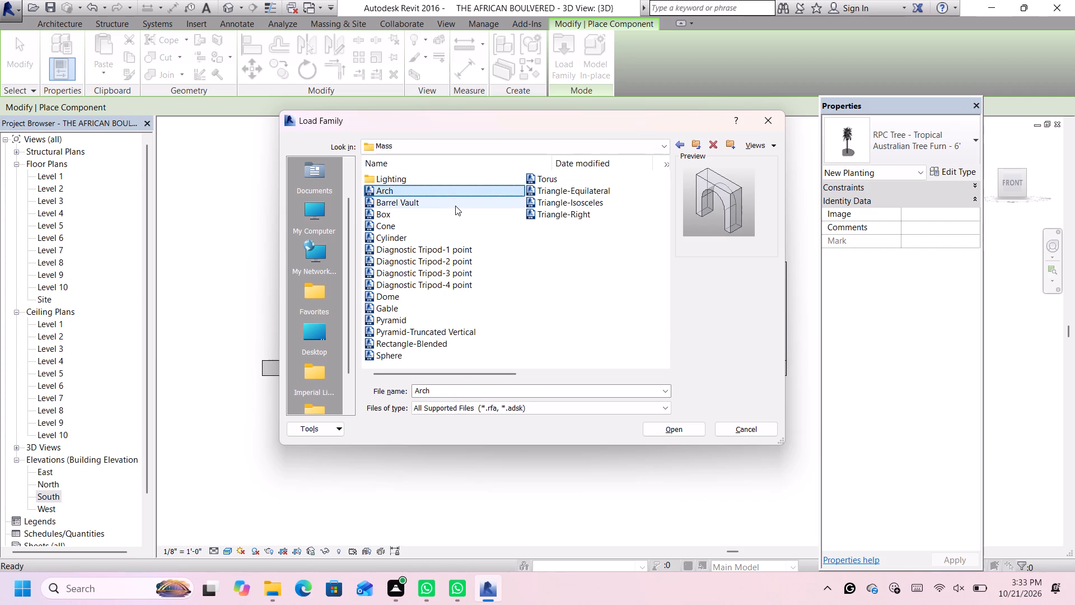
click(455, 206)
click(461, 220)
click(469, 240)
click(465, 262)
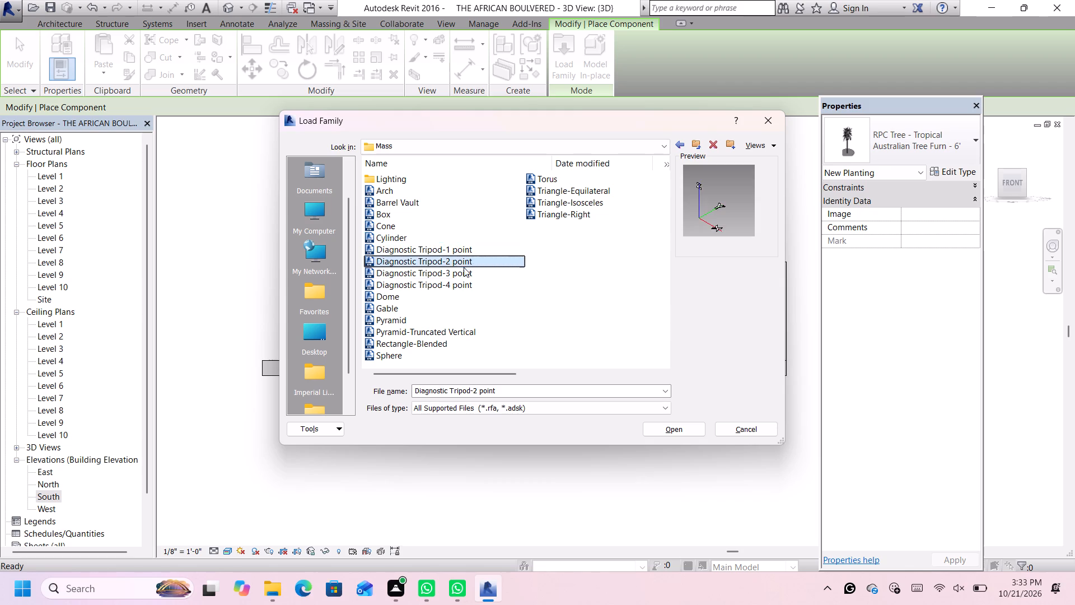
click(468, 283)
click(470, 302)
click(471, 317)
click(472, 330)
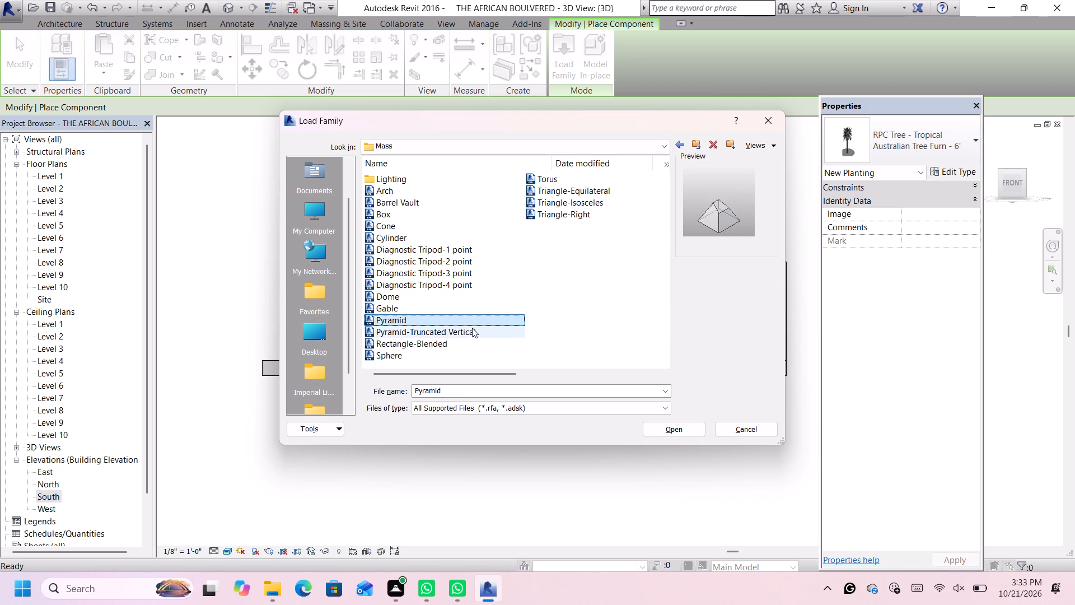
click(472, 341)
click(472, 351)
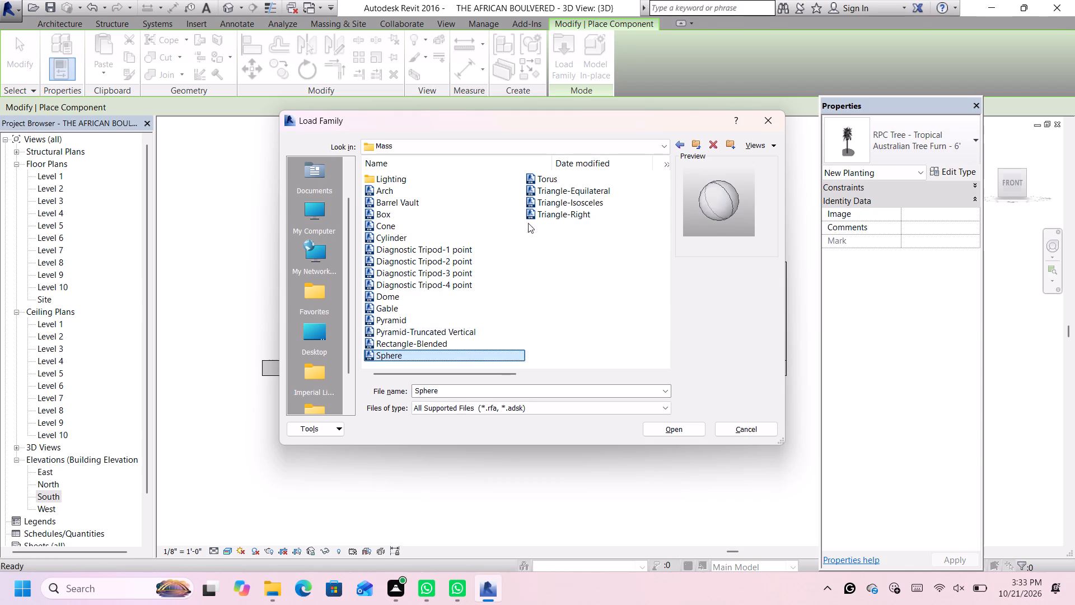
click(564, 175)
click(557, 187)
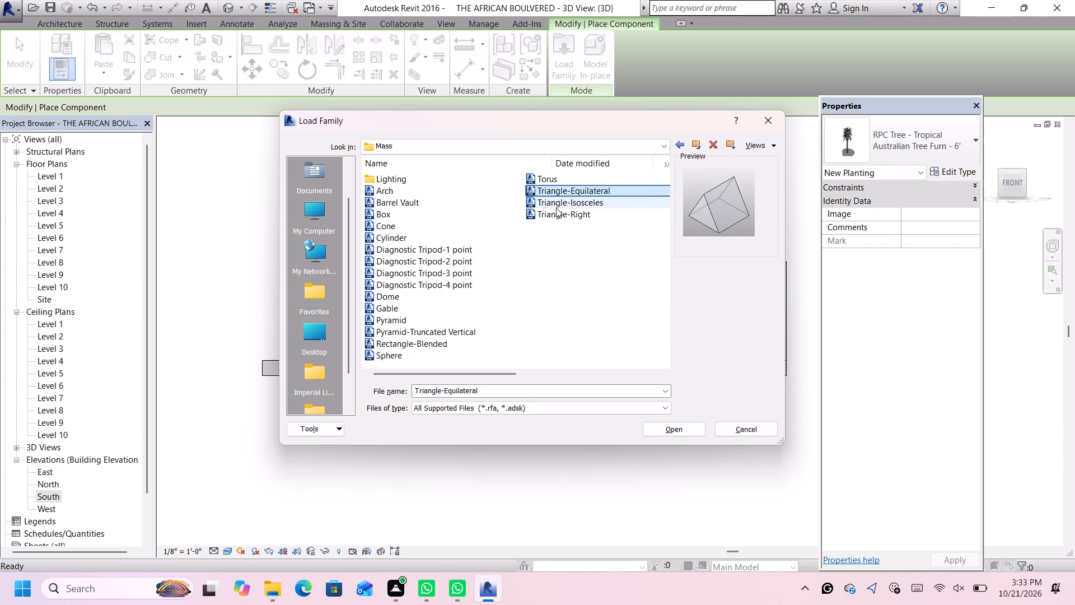
click(557, 201)
click(557, 214)
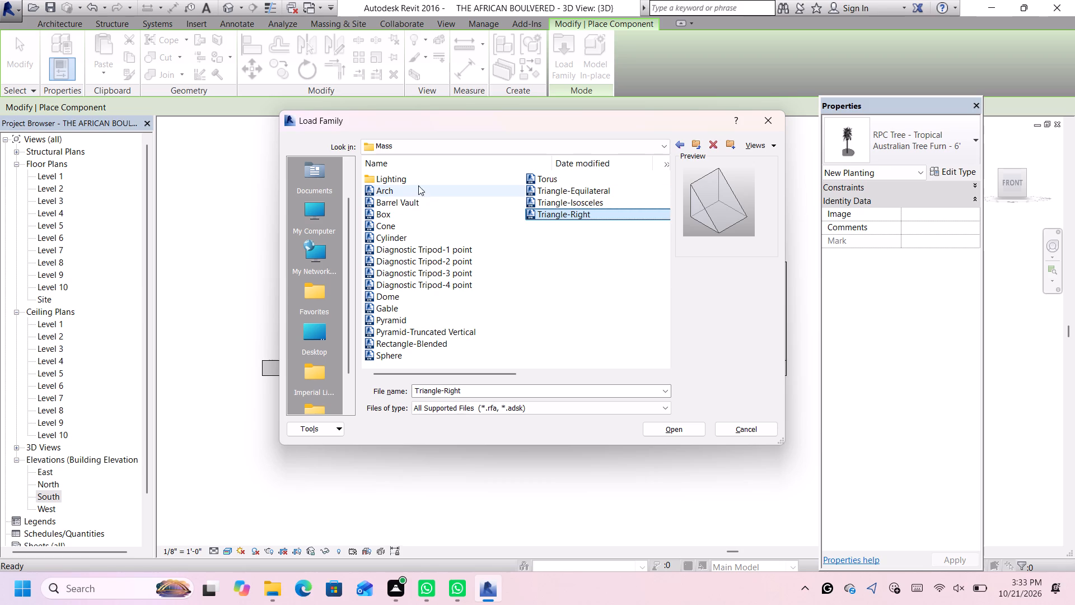
click(683, 143)
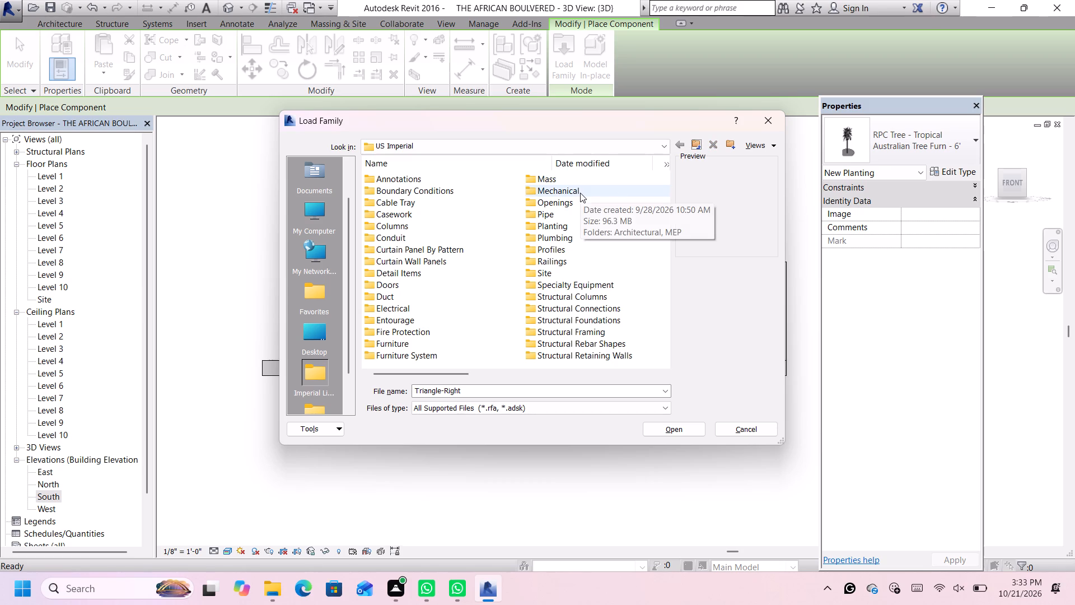
Examine the Profiles folder, previewing Downspout - Rectangular and the concrete beam and precast tee profiles under Framing.
double_click(562, 249)
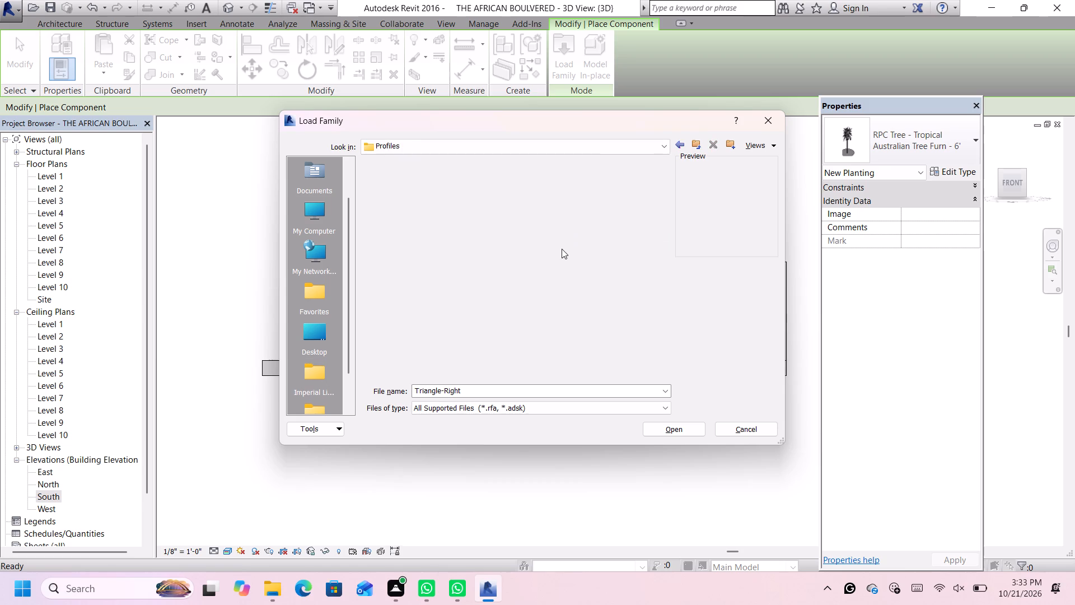
click(490, 297)
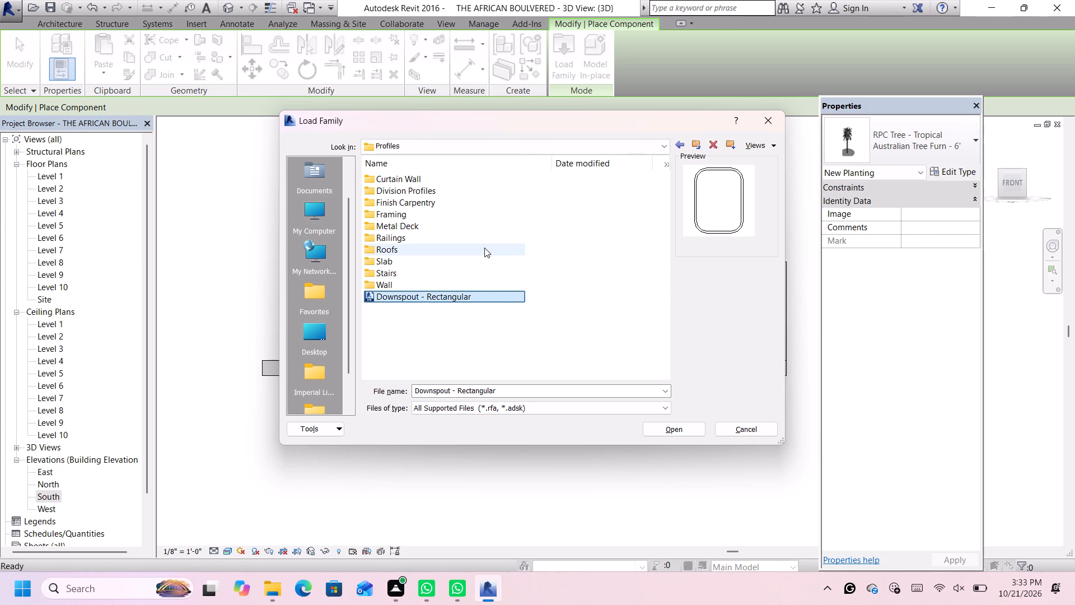
double_click(489, 218)
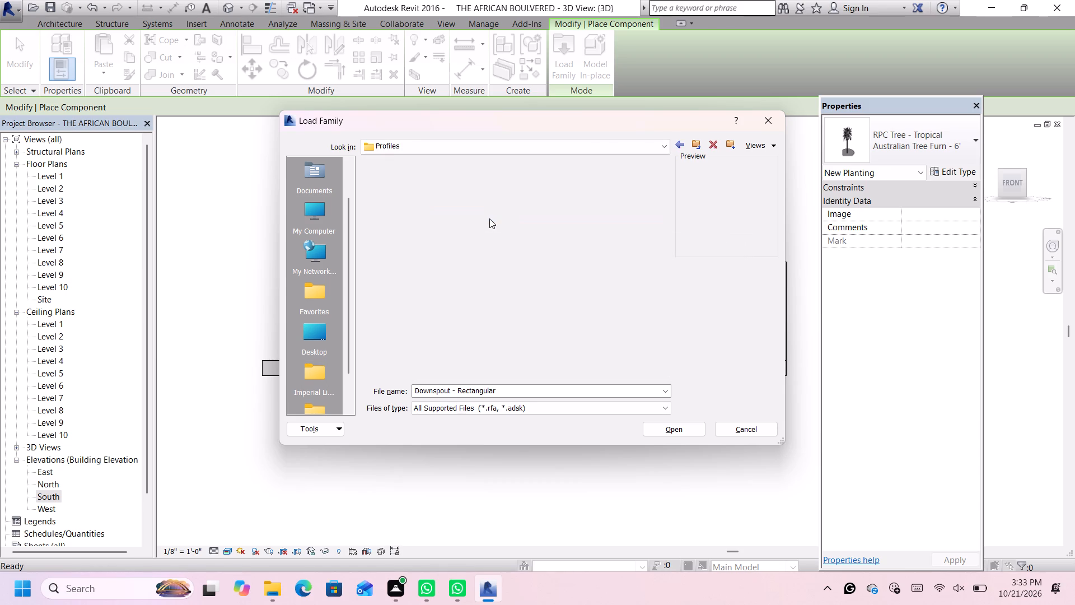
click(513, 179)
click(513, 179)
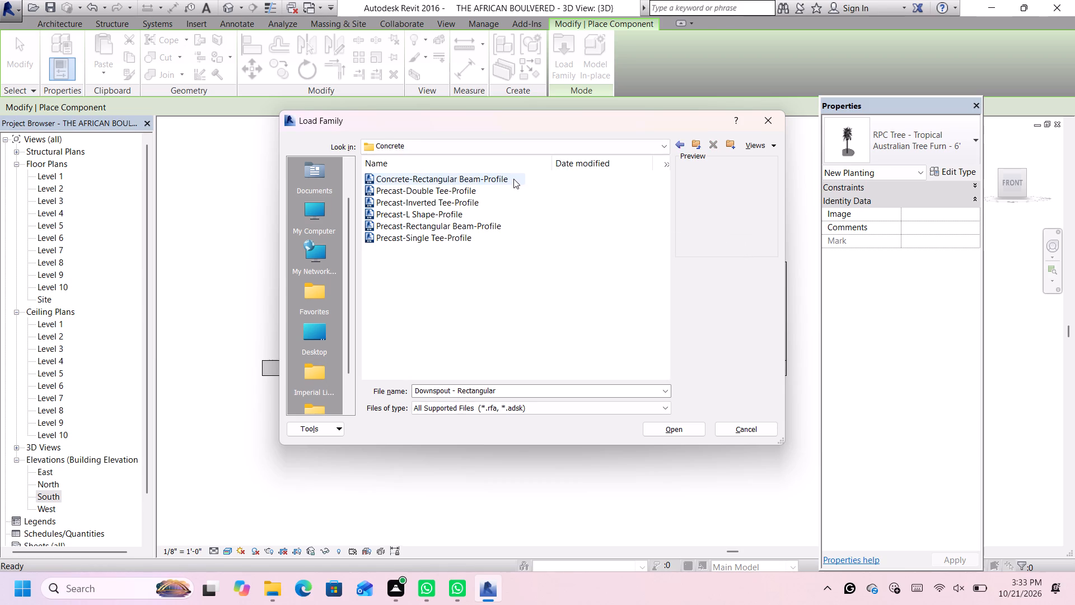
click(513, 179)
click(515, 206)
click(514, 239)
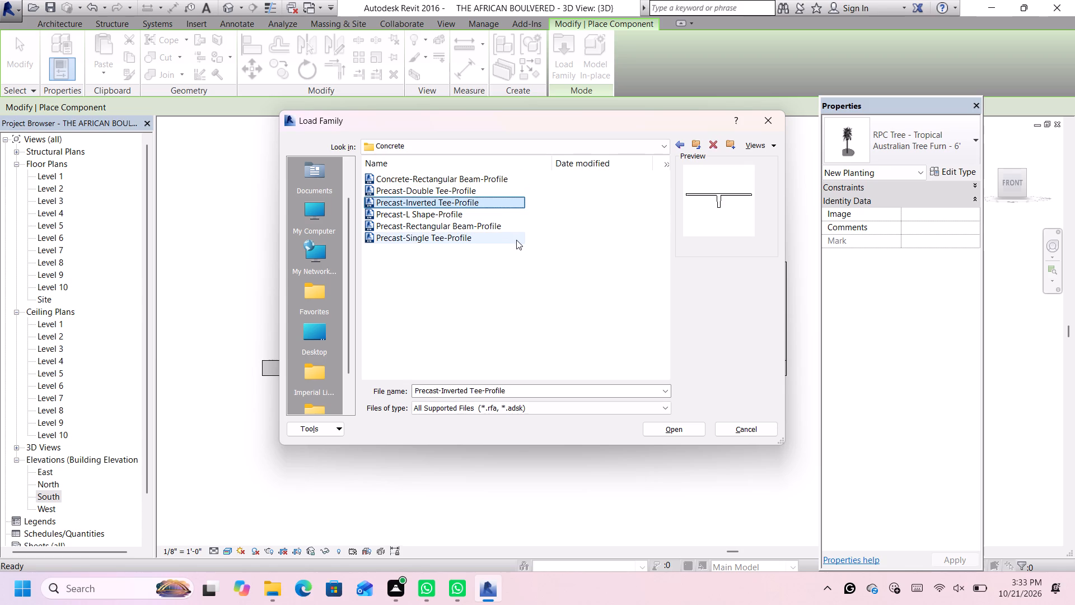
click(683, 146)
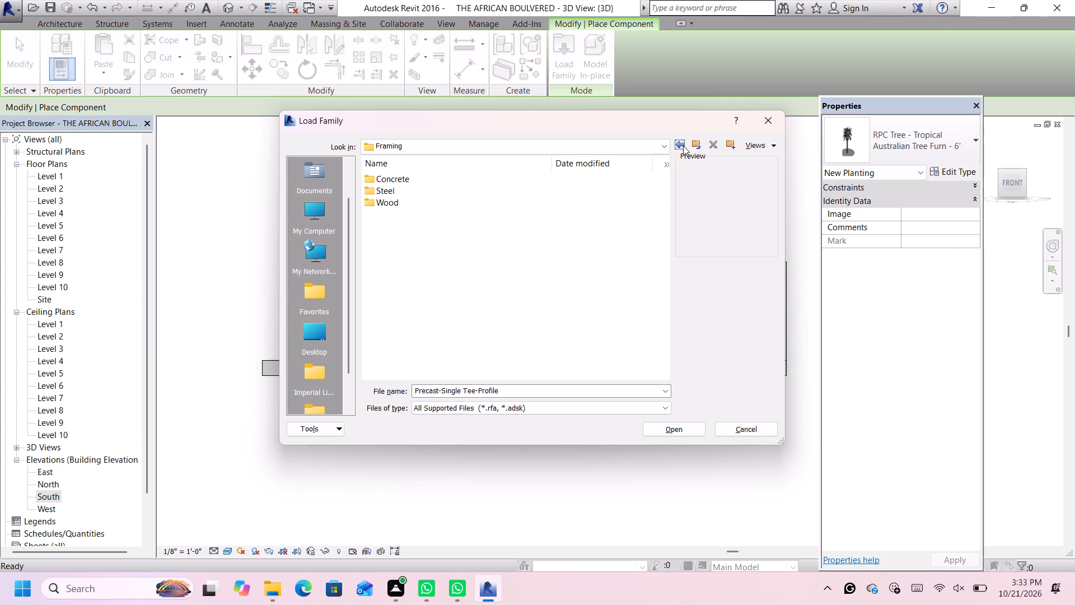
click(683, 145)
click(683, 145)
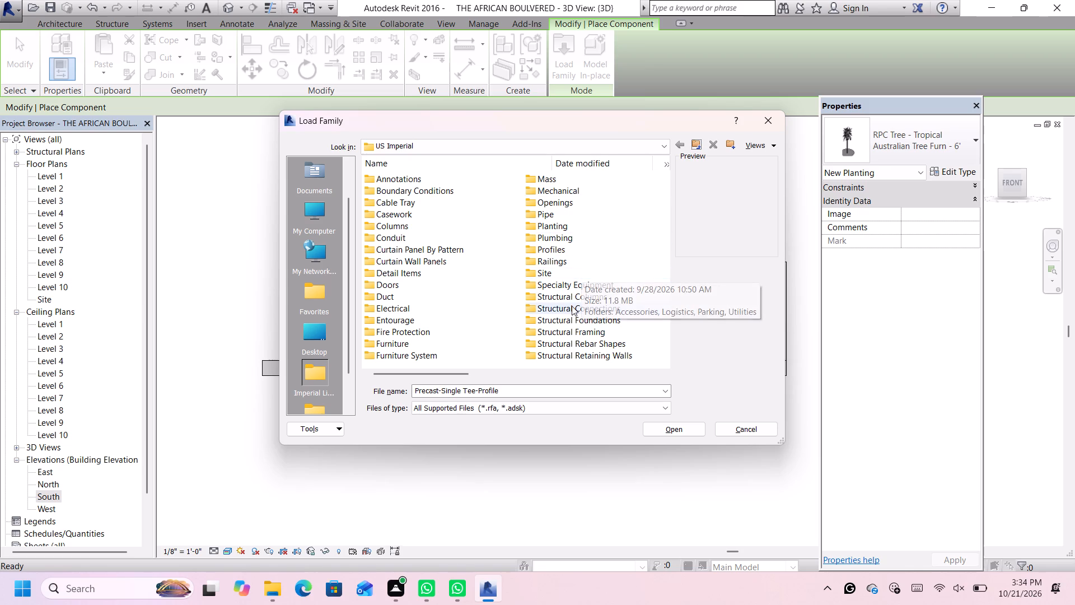
Preview several Structural Rebar Shapes families and the concrete beam and pan joist families under Structural Framing.
click(582, 341)
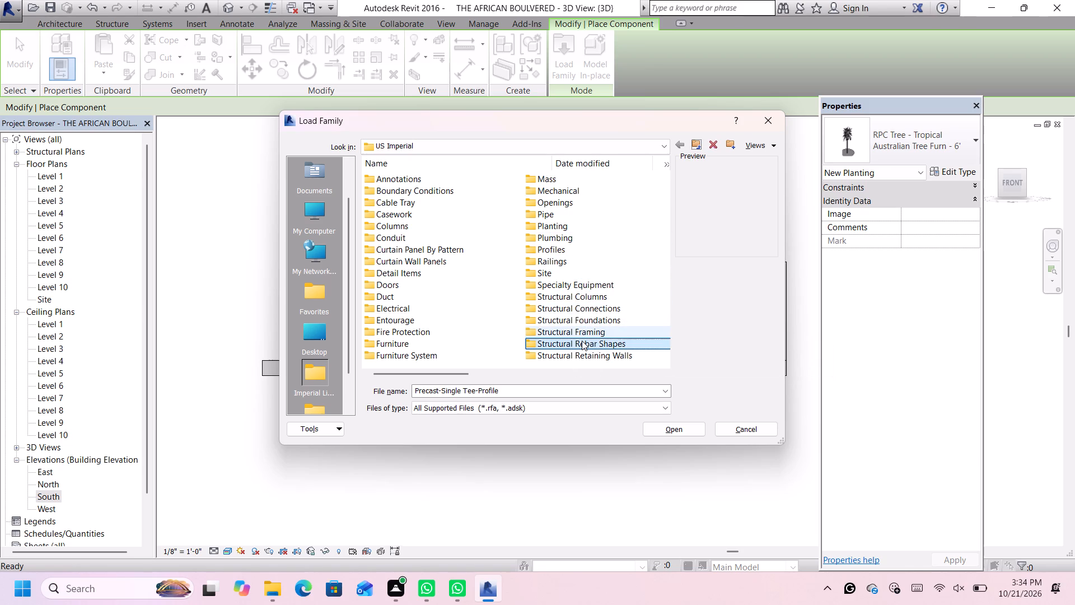
double_click(582, 341)
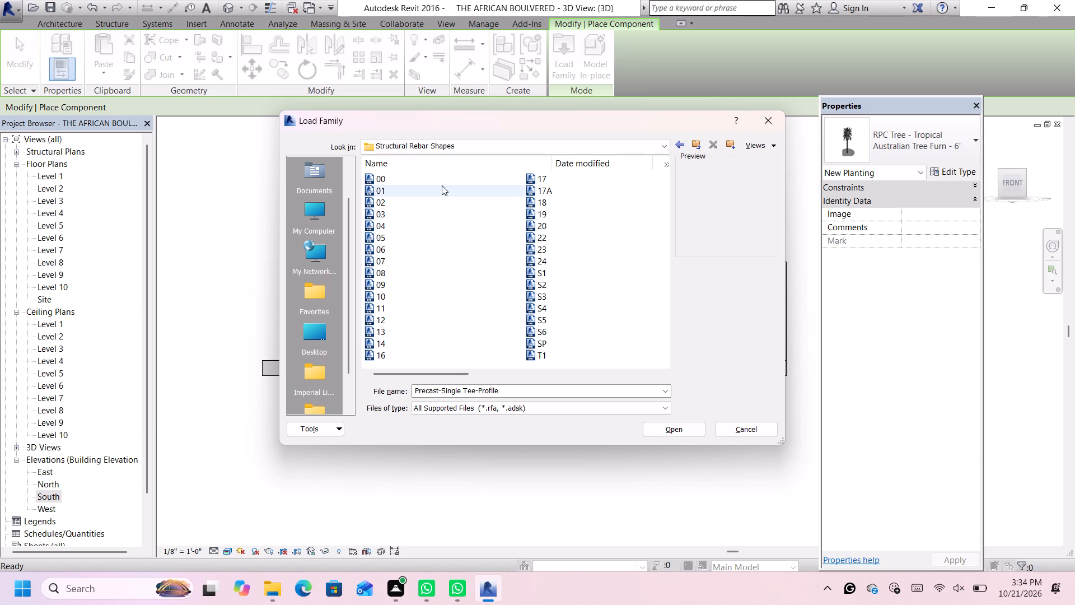
click(443, 181)
click(440, 211)
click(441, 235)
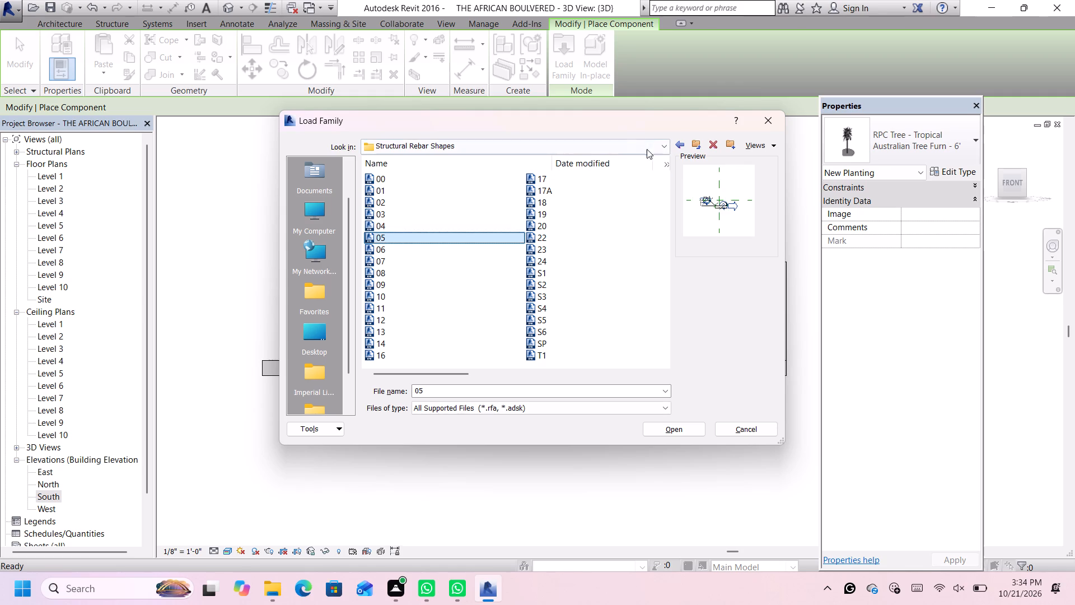
click(676, 145)
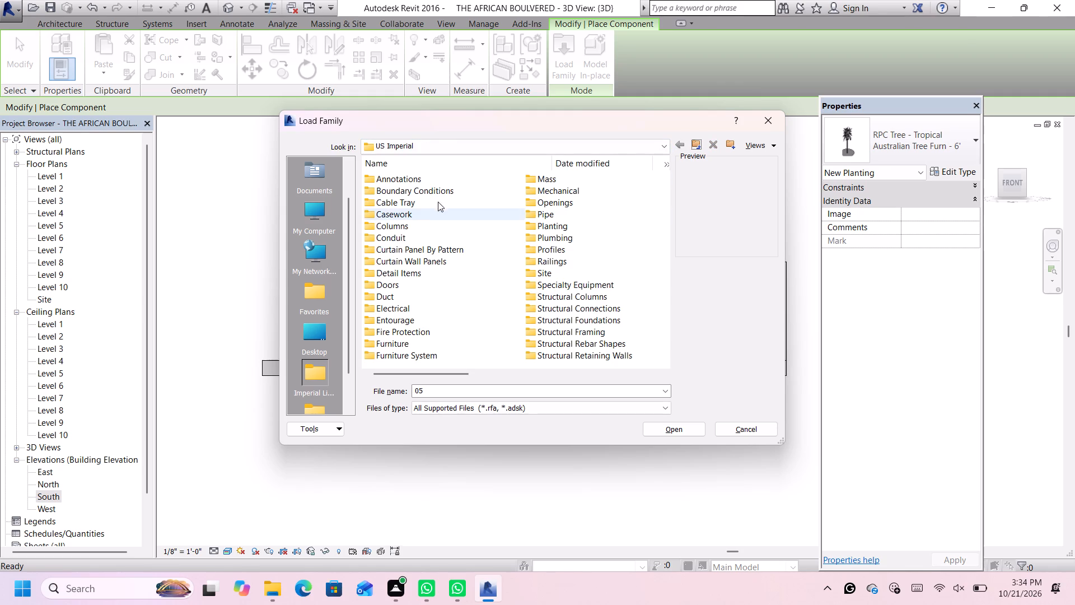
double_click(608, 331)
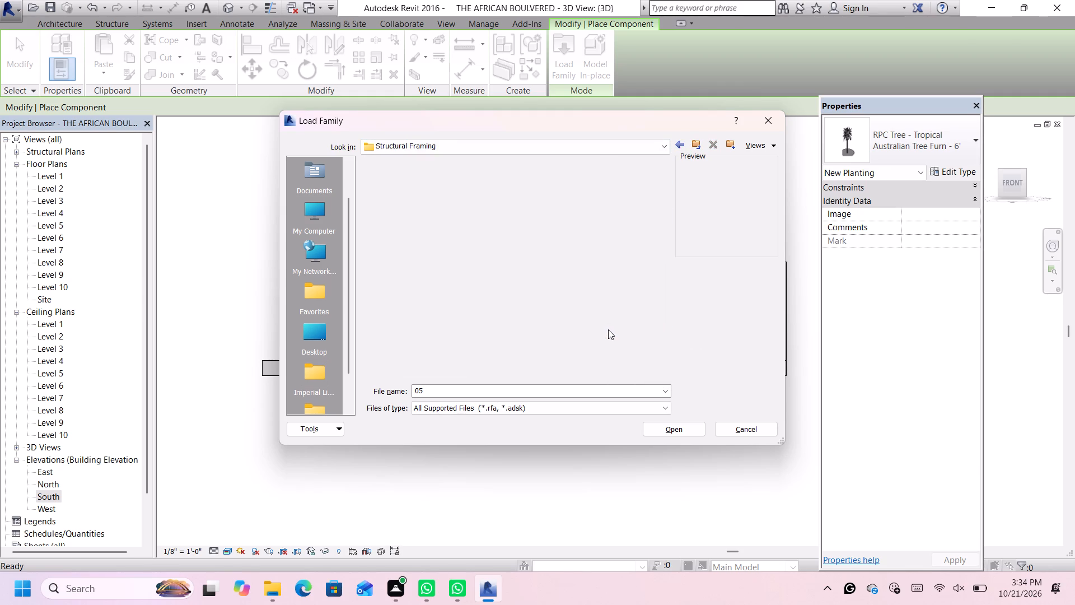
double_click(469, 183)
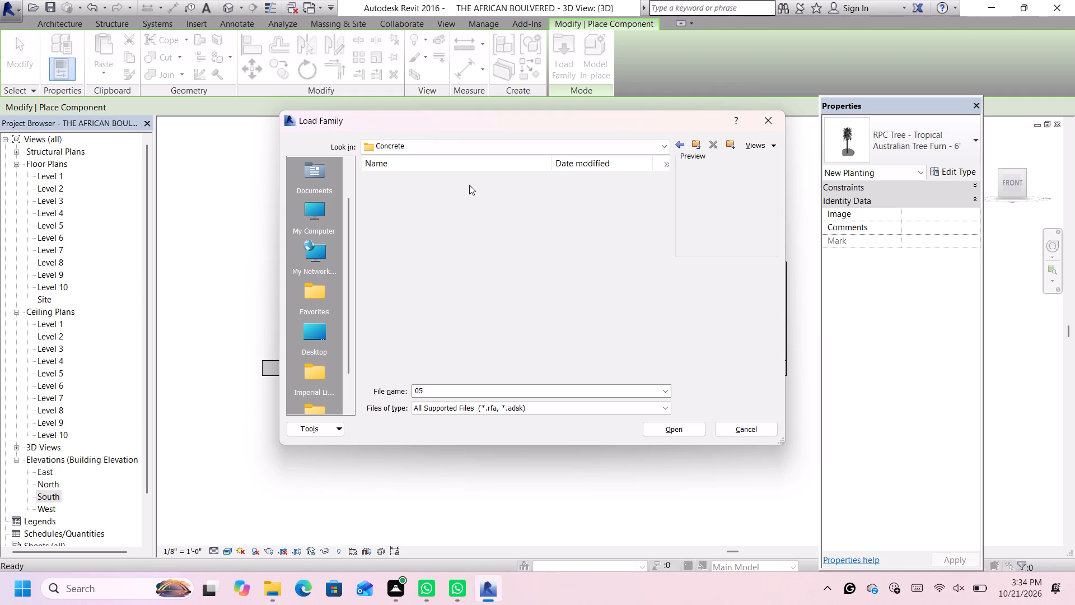
click(471, 185)
click(476, 177)
click(479, 207)
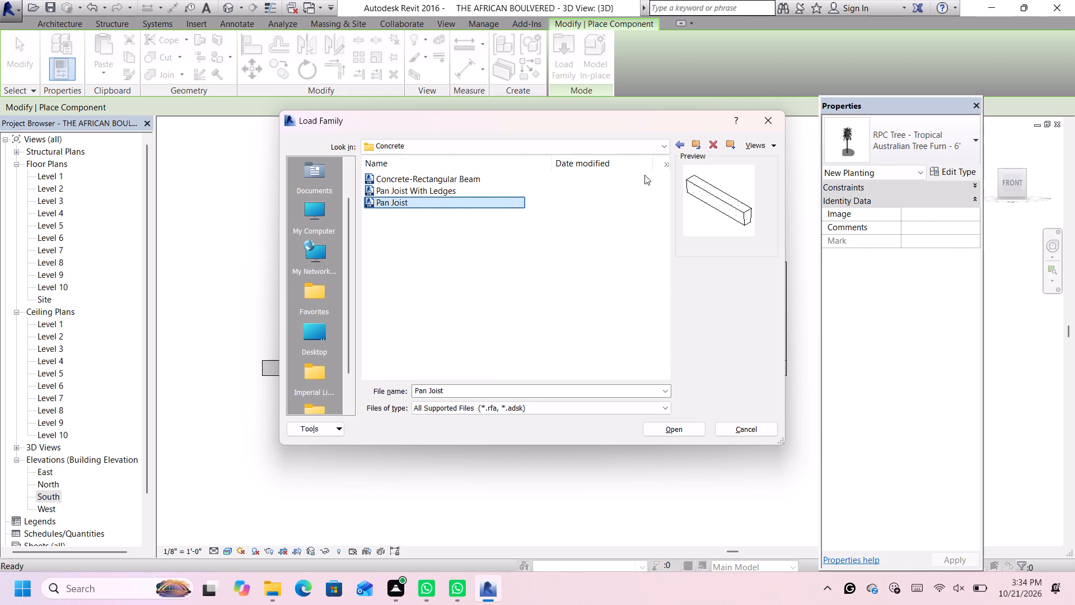
click(677, 146)
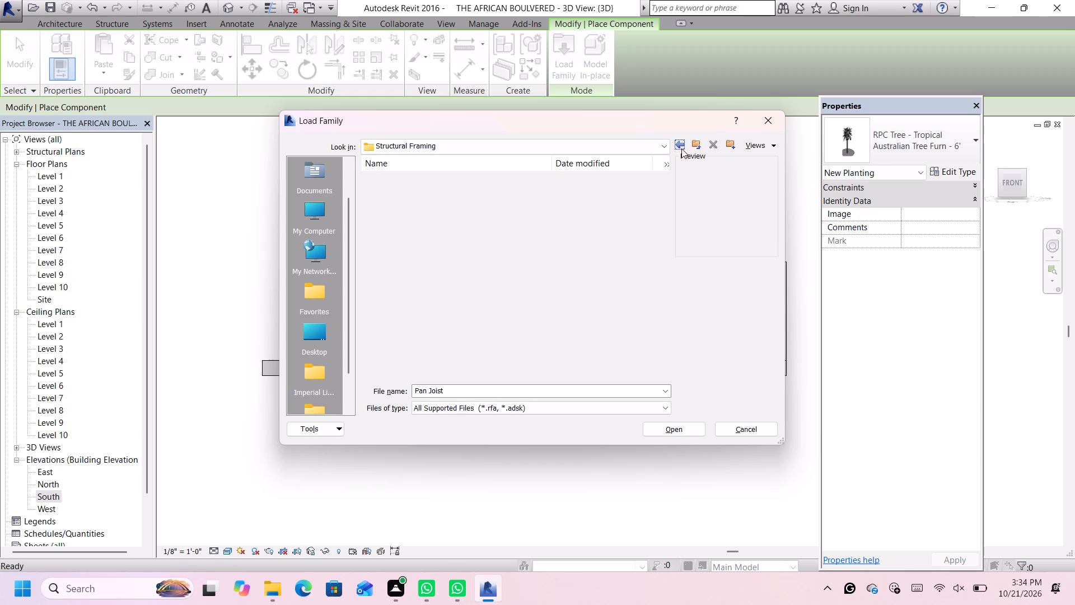
click(681, 148)
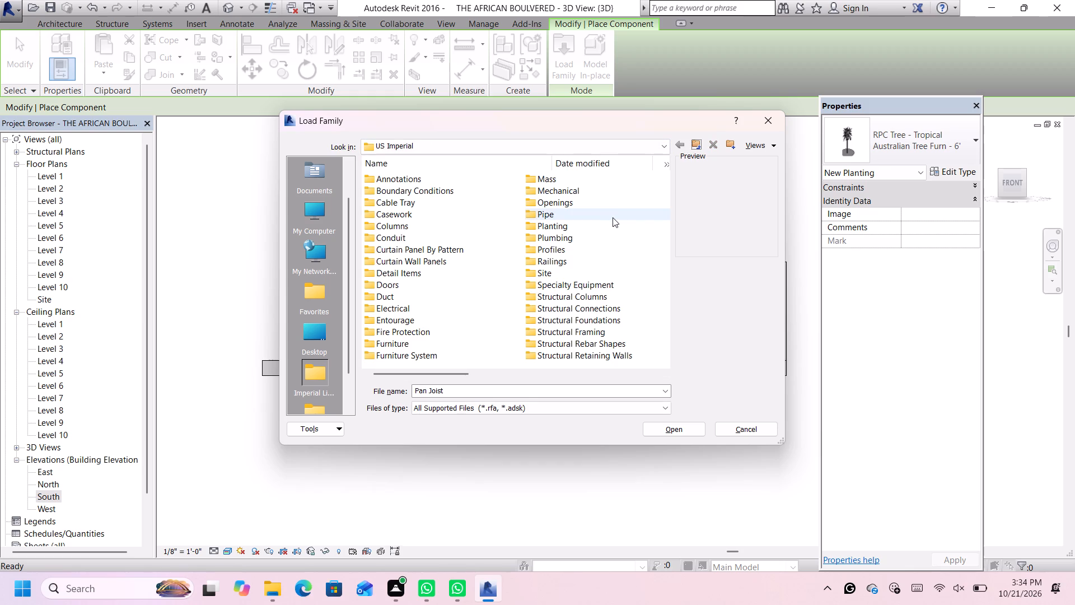
Examine the Mass folder again, previewing Pyramid, Sphere, Dome, the Diagnostic Tripod families, Cone and Box.
double_click(576, 180)
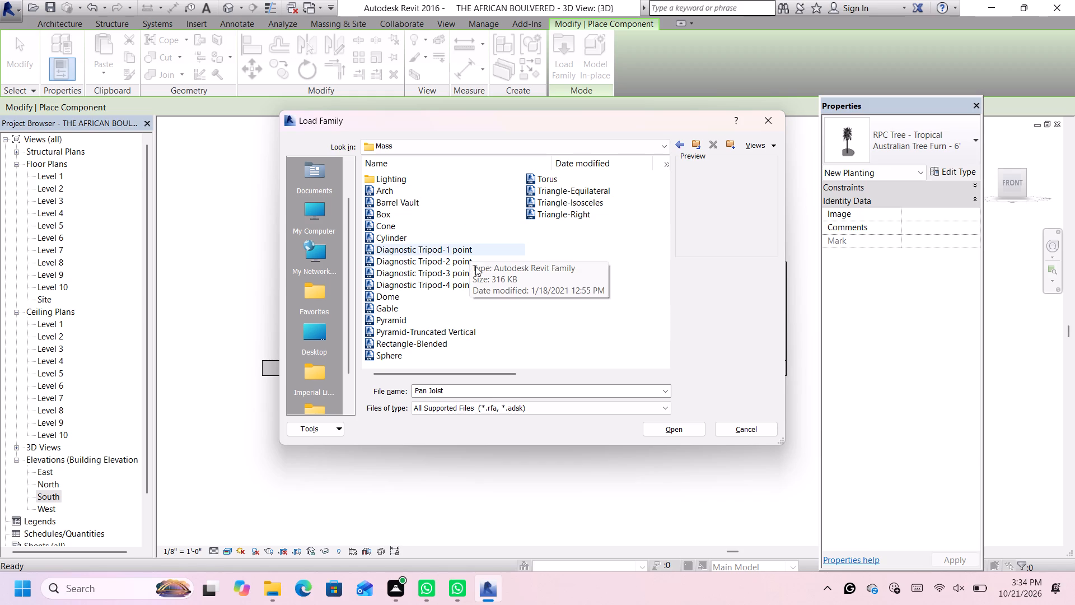
click(449, 319)
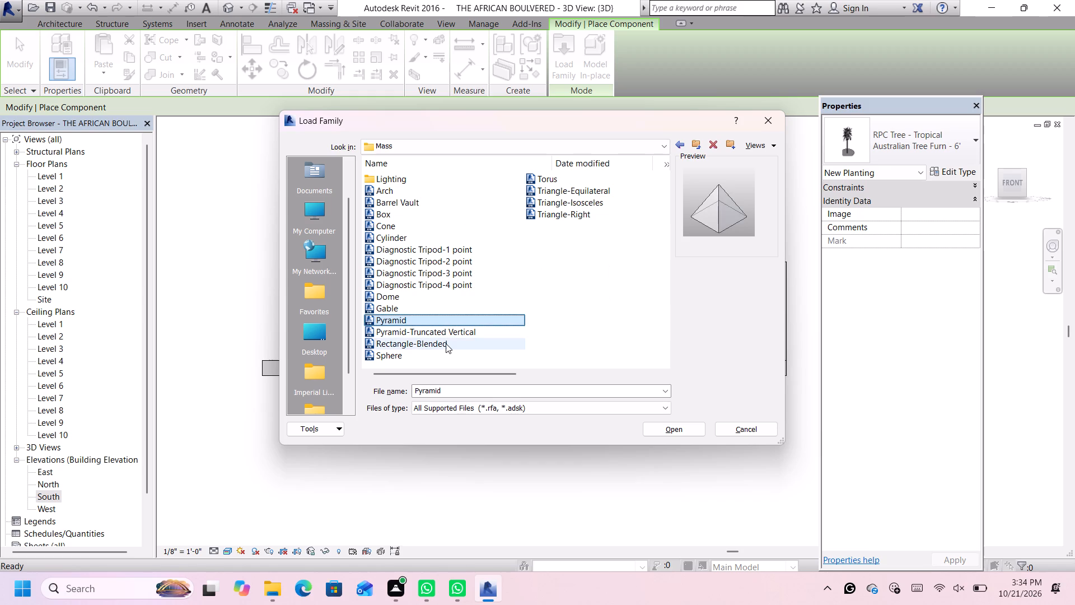
click(446, 343)
click(431, 356)
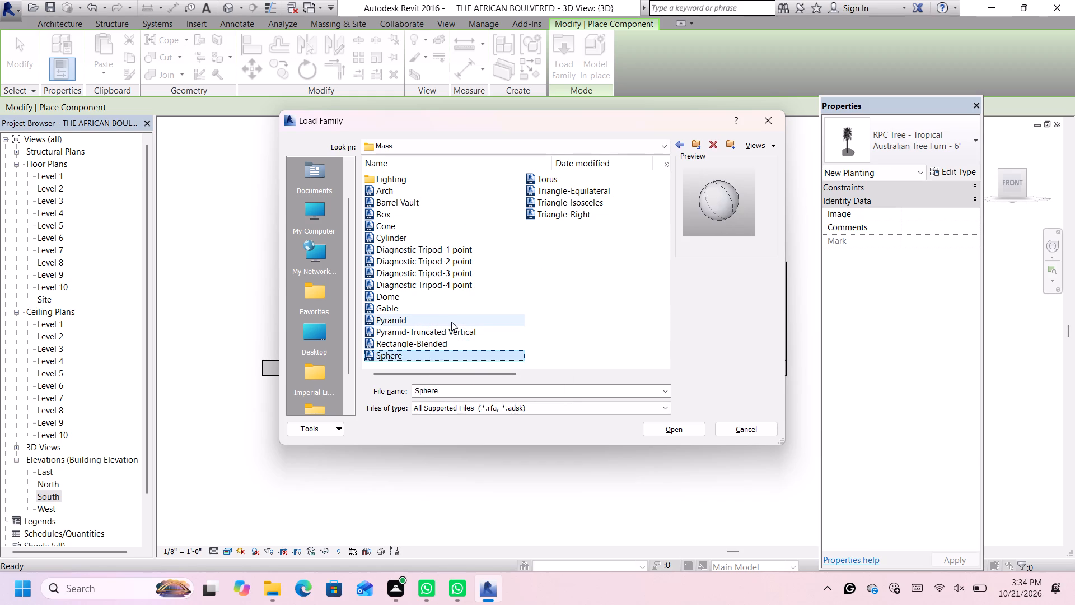
click(452, 321)
click(461, 309)
click(459, 300)
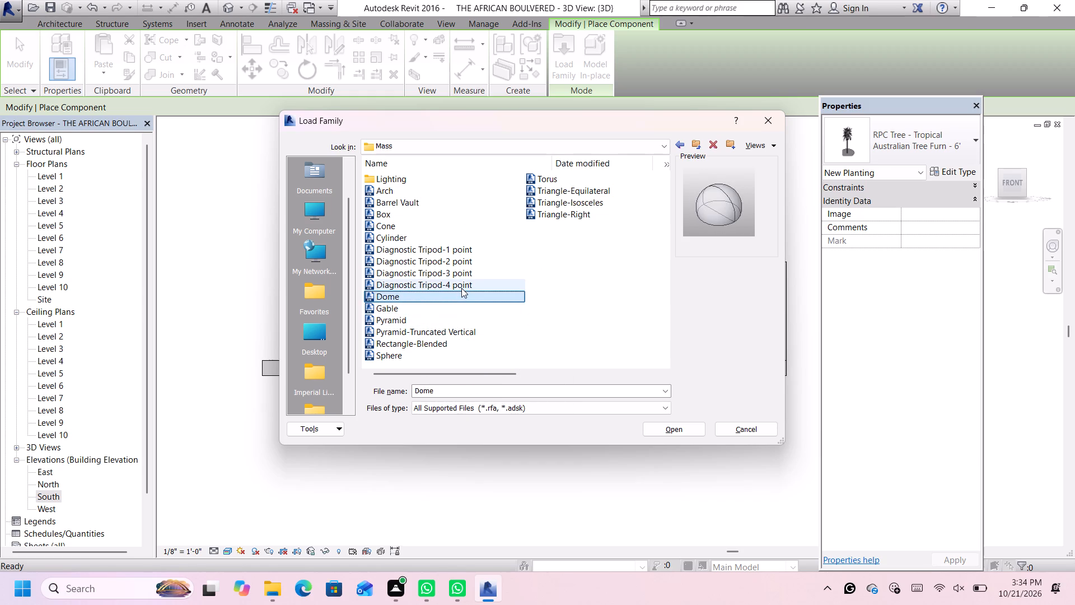
click(461, 288)
click(452, 280)
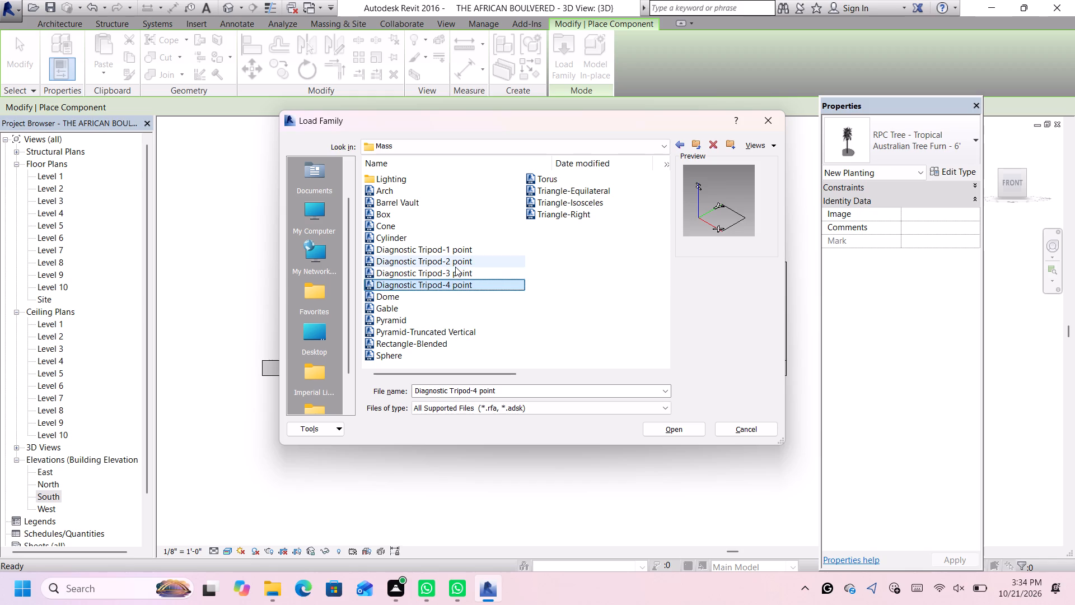
click(455, 267)
click(455, 256)
click(461, 245)
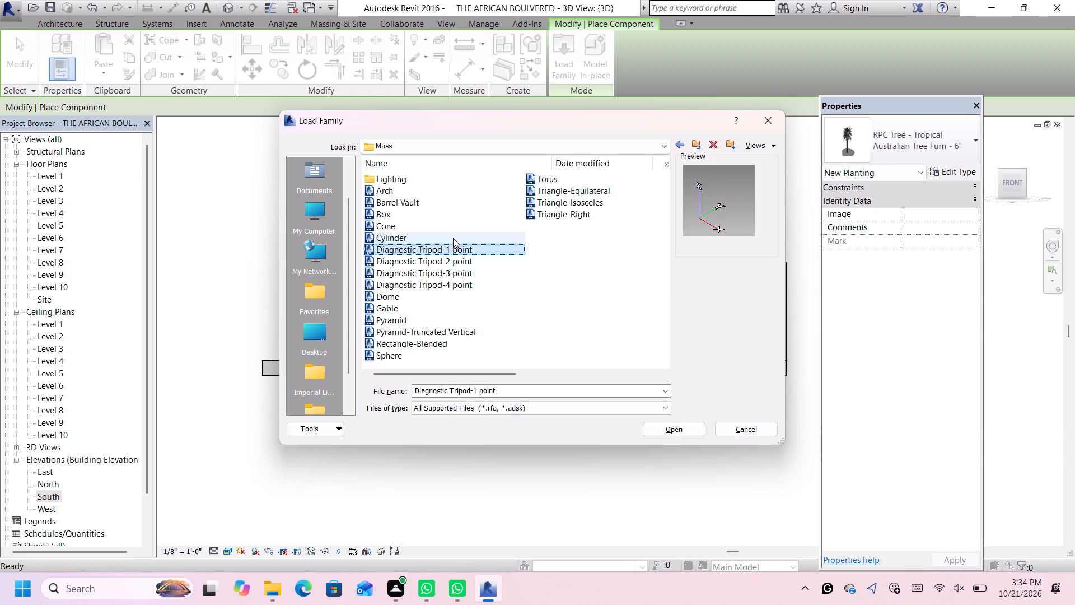
click(453, 238)
click(446, 228)
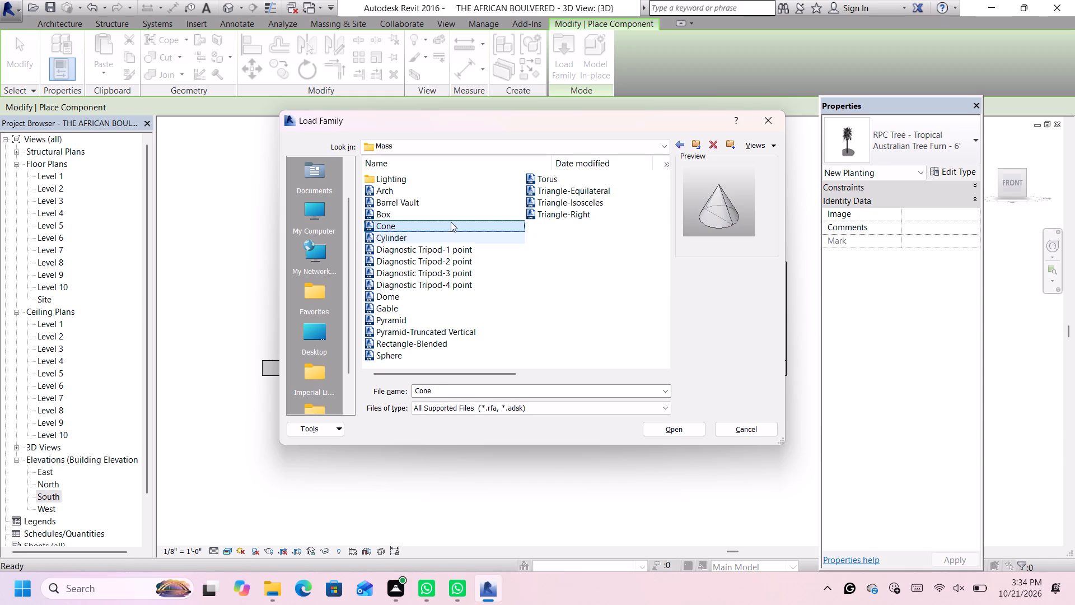
click(452, 215)
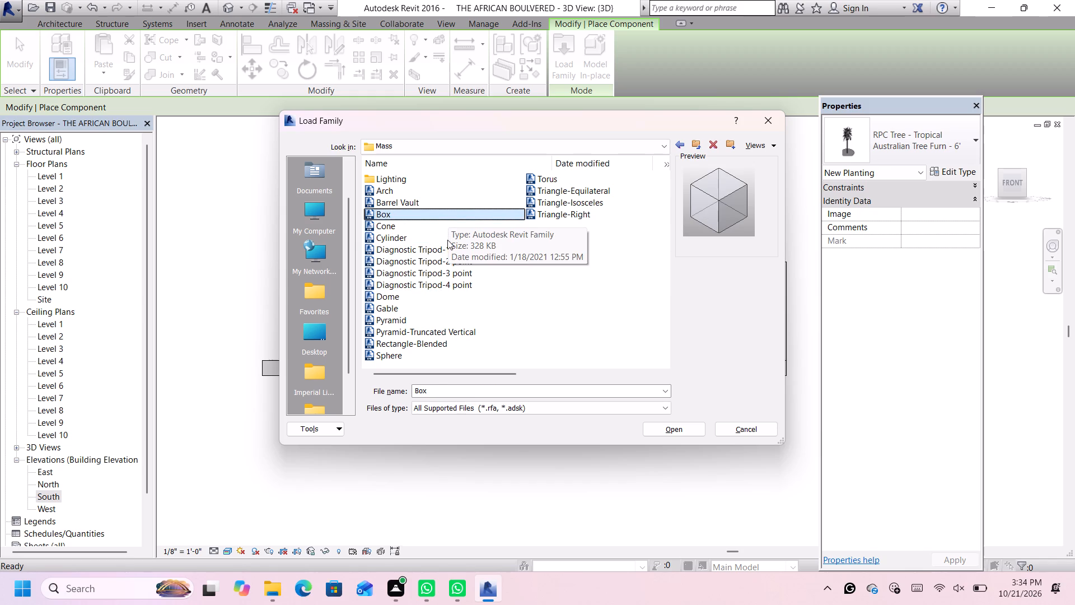
Load the Cylinder family from the Mass folder for placement.
click(447, 240)
double_click(399, 235)
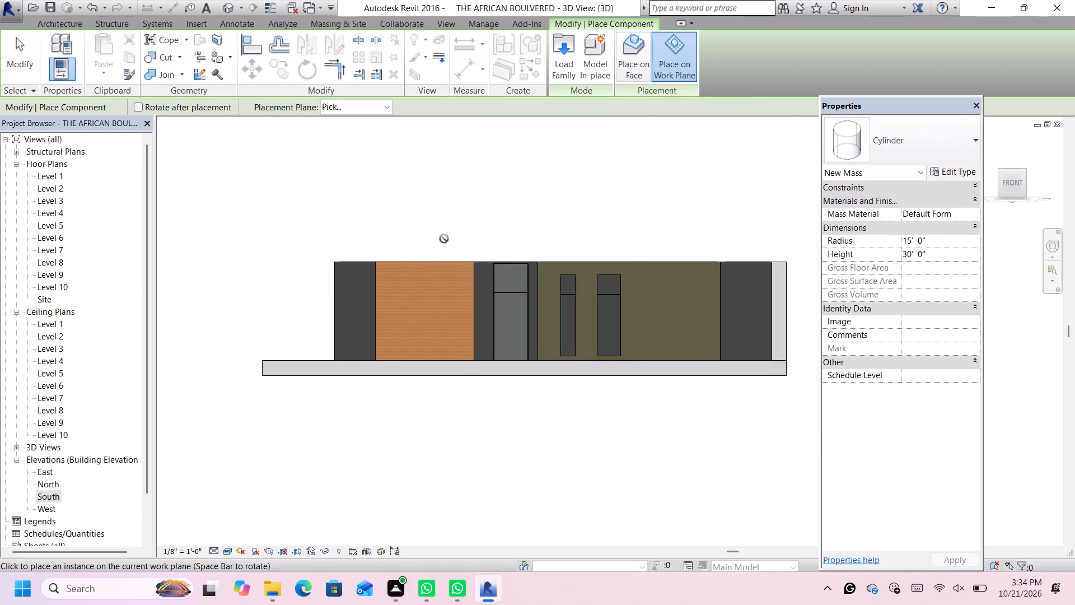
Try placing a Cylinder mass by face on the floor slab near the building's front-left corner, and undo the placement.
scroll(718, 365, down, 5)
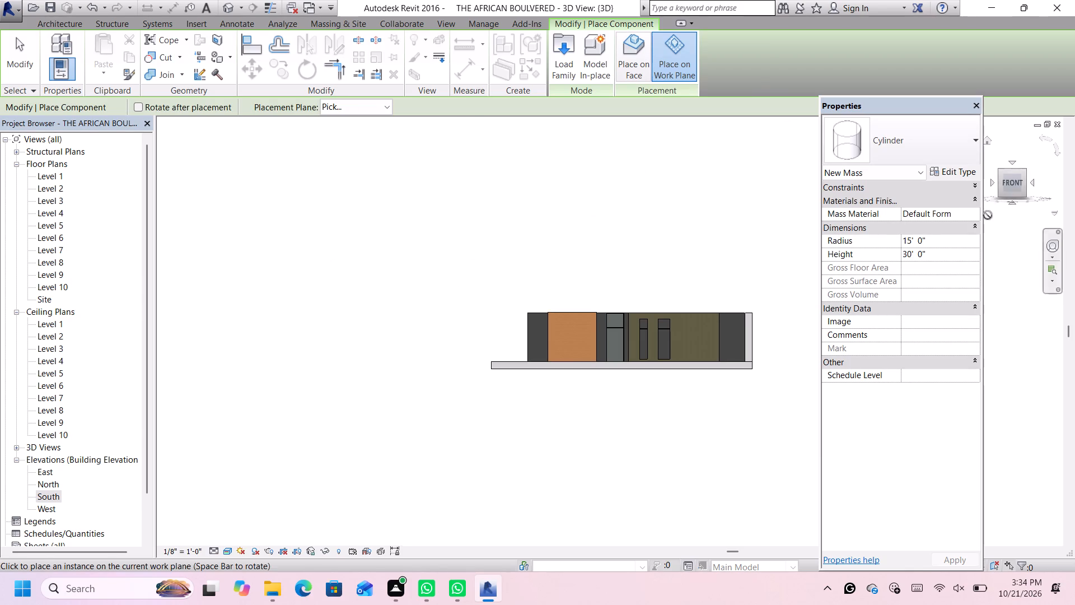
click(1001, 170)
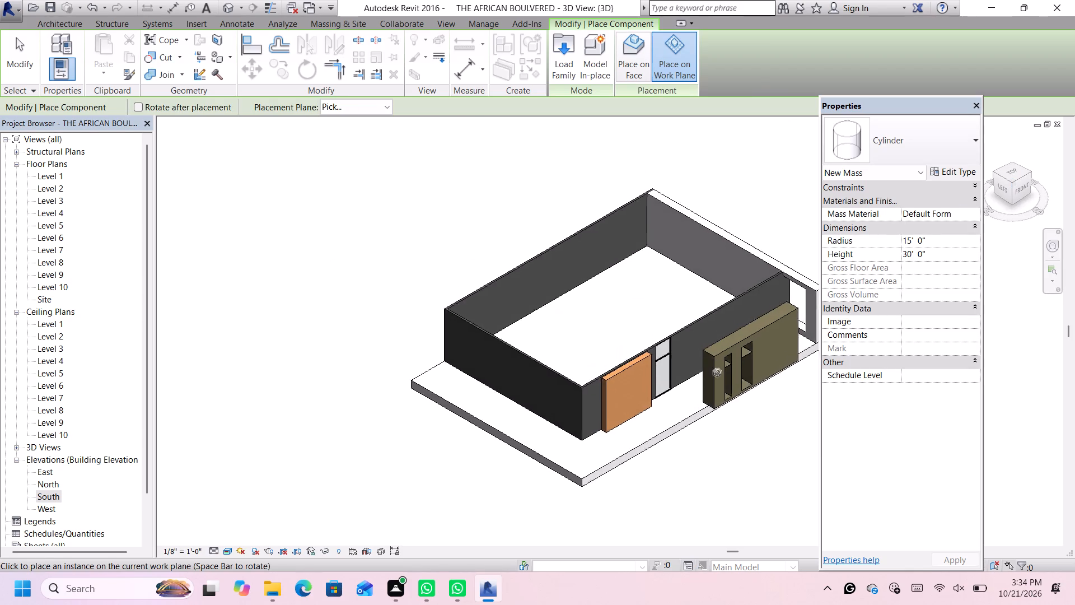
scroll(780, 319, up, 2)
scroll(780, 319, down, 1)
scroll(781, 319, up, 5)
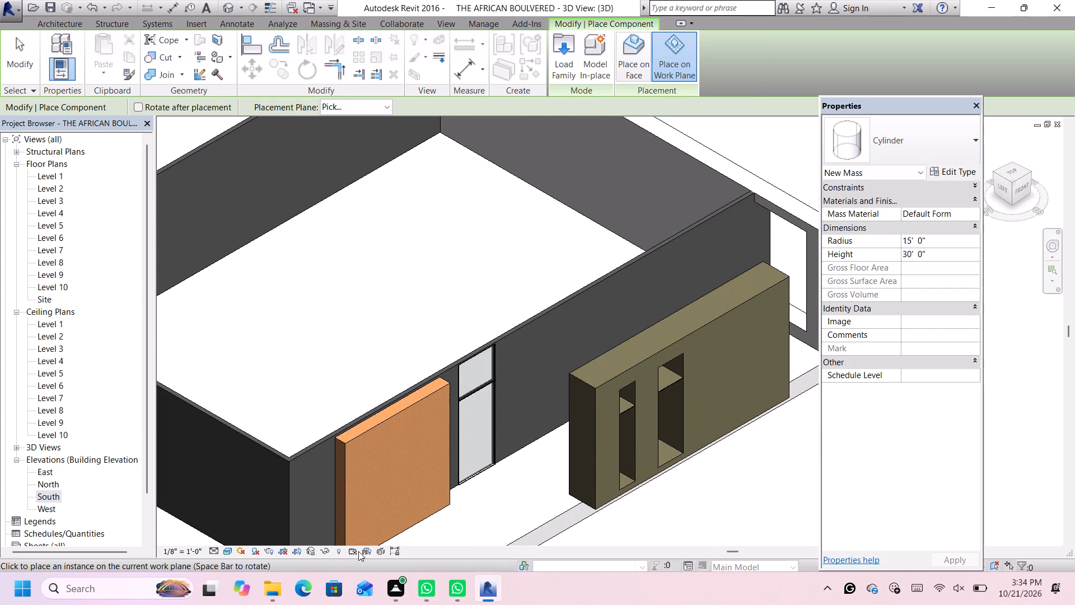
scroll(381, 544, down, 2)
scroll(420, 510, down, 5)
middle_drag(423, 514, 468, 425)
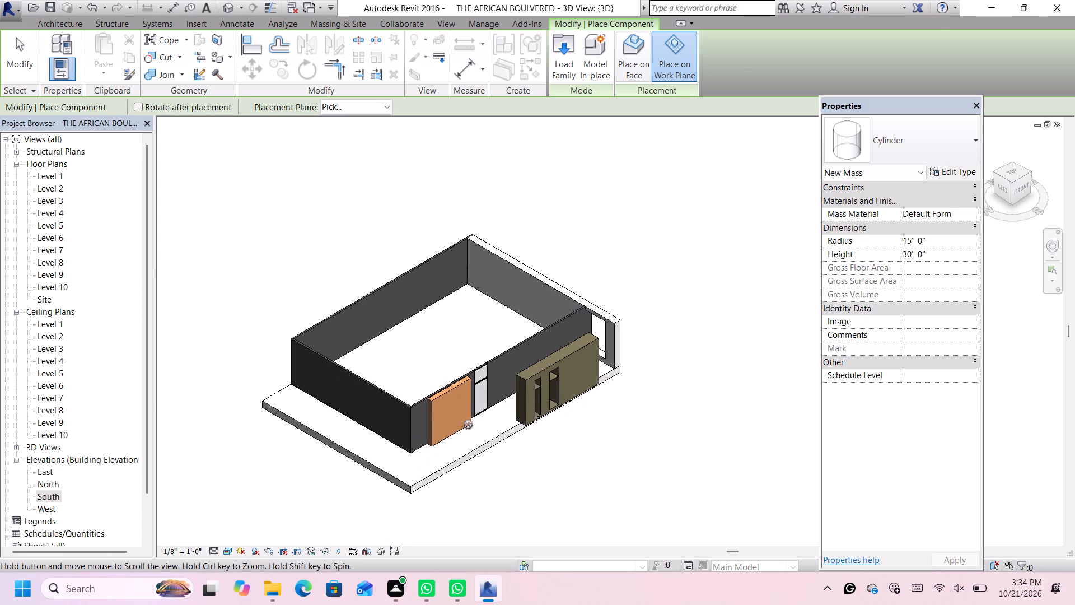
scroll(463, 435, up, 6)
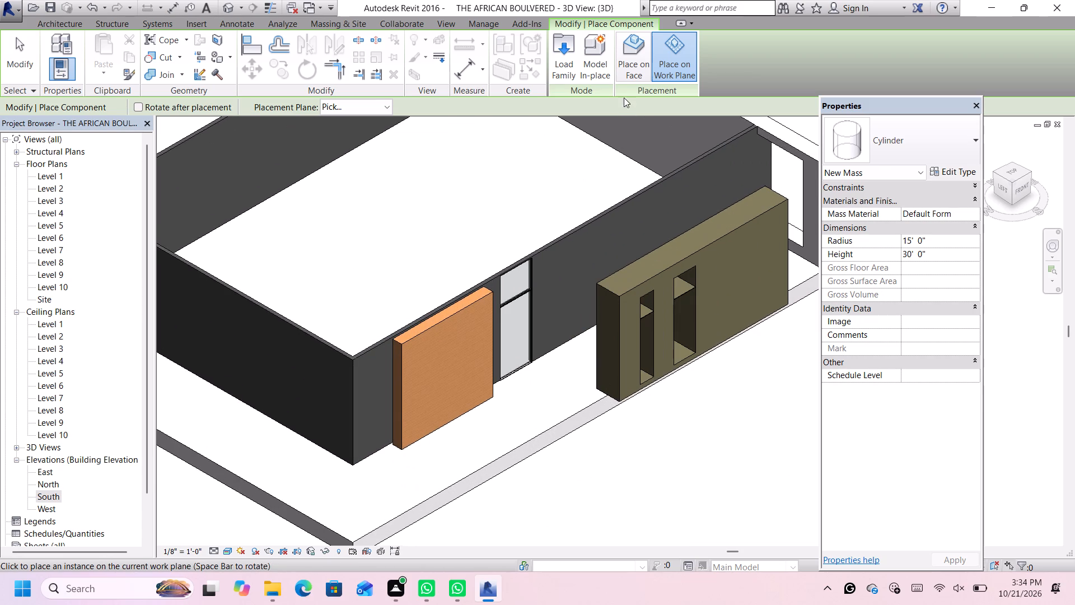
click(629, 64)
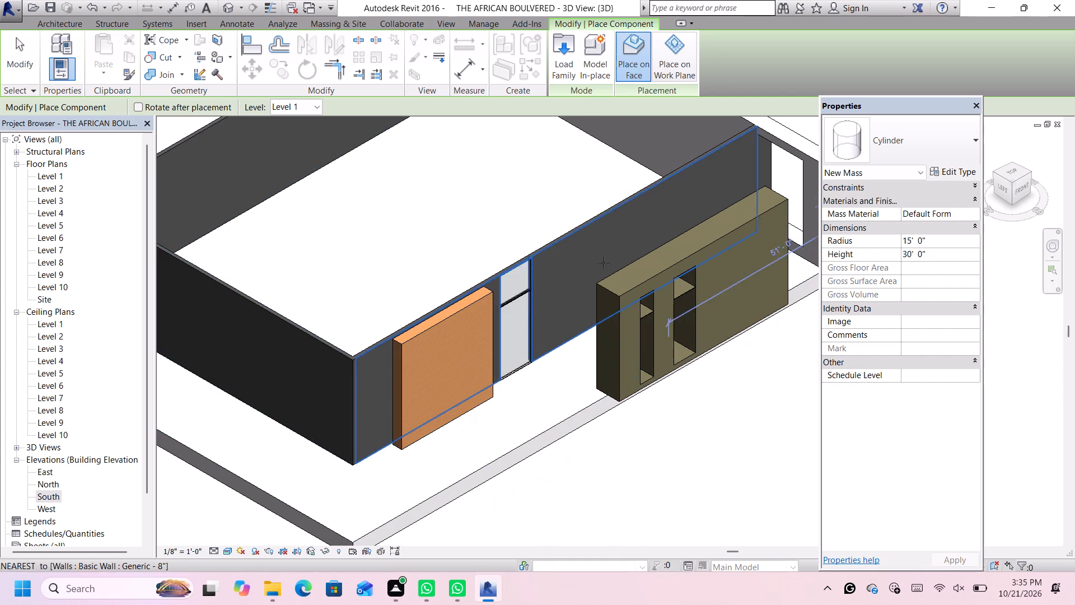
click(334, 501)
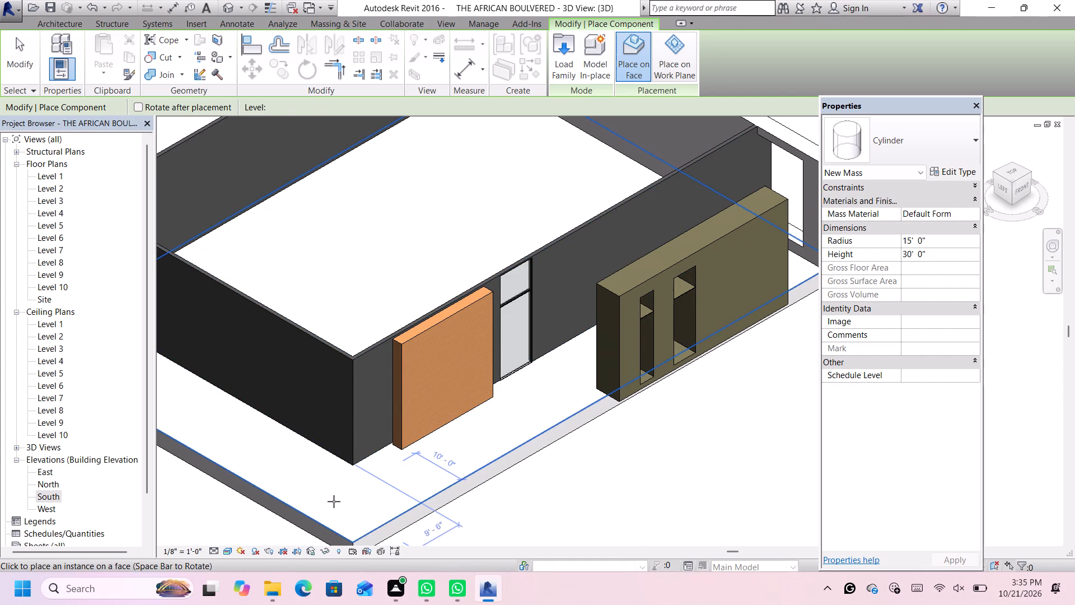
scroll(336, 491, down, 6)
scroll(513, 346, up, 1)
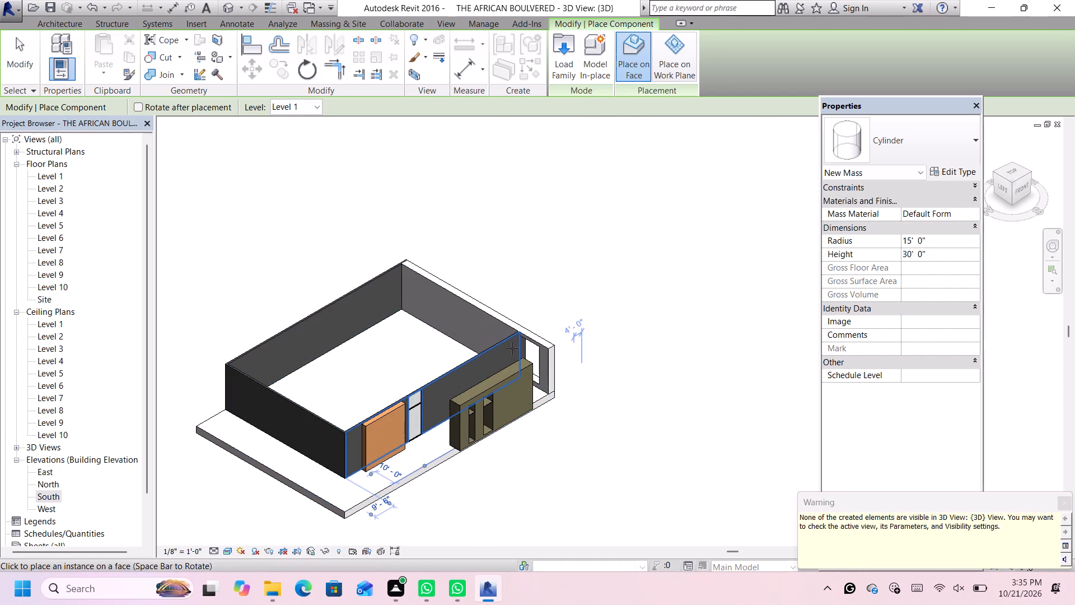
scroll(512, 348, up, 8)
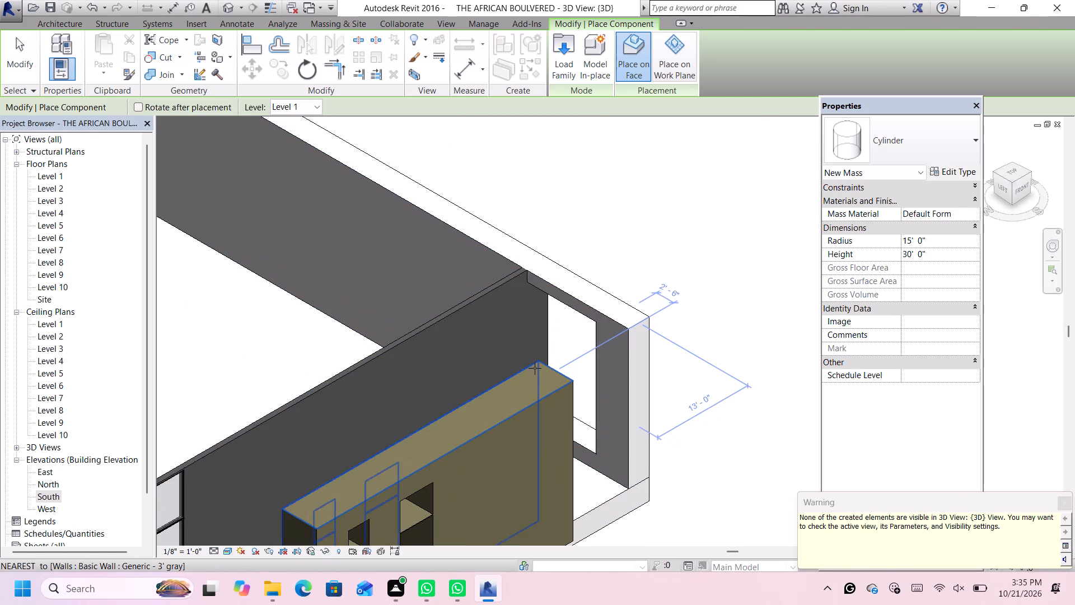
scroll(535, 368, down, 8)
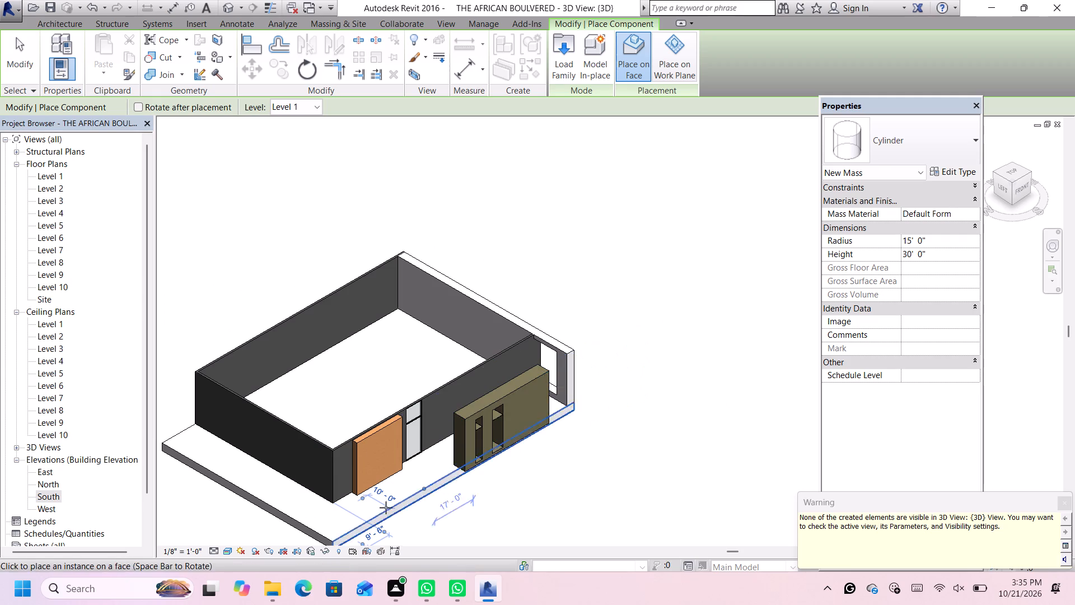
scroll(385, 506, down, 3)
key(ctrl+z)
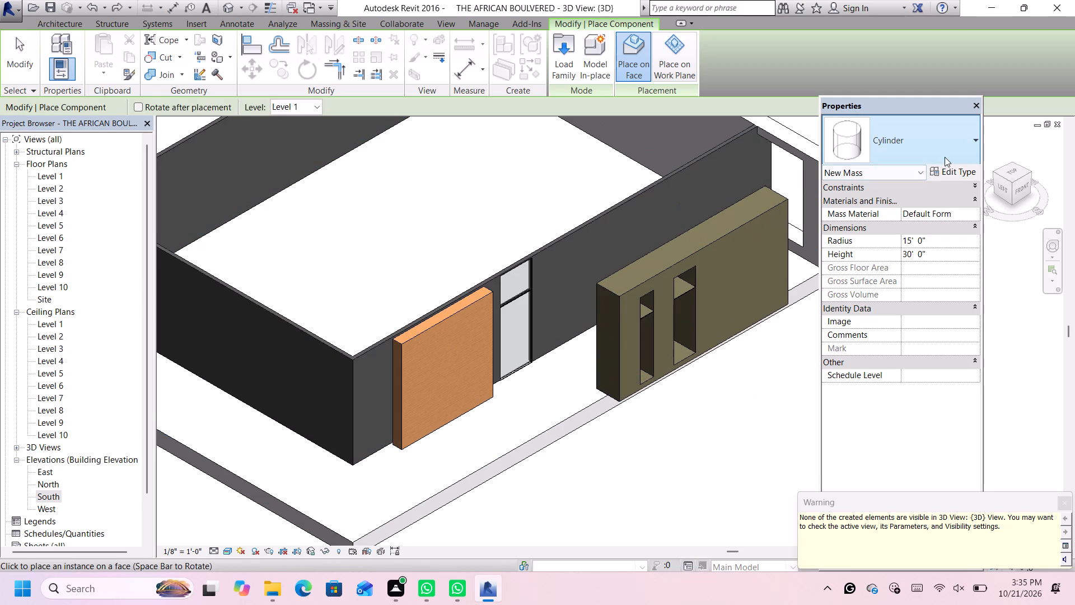
Examine the available component types, from Desk and Parking Space through the deciduous and tropical RPC trees to Support and Termination.
click(947, 155)
scroll(916, 353, down, 2)
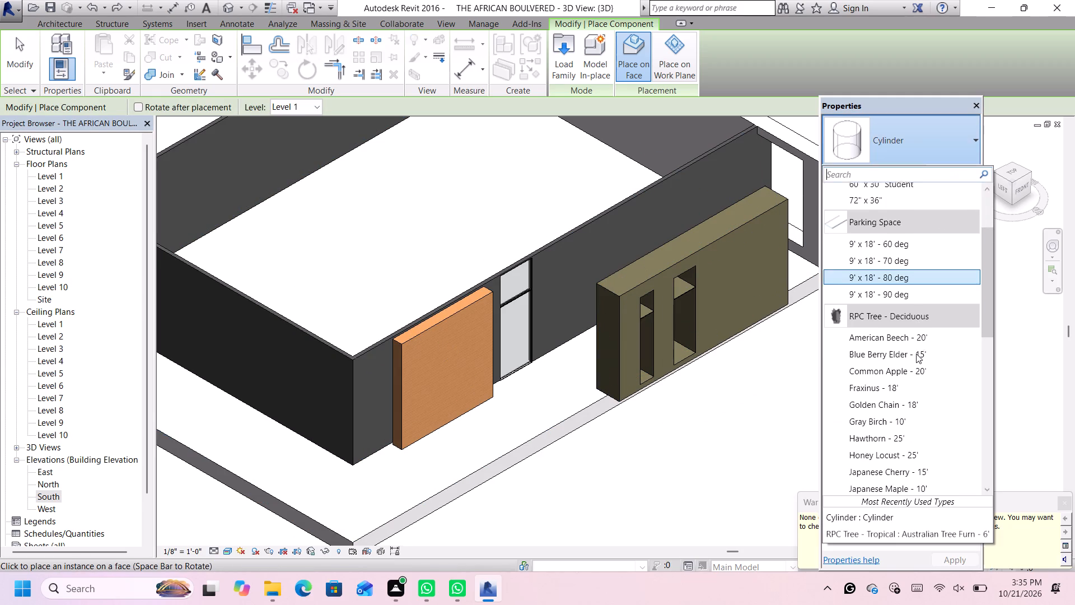
scroll(916, 353, down, 1)
scroll(916, 353, down, 20)
scroll(916, 353, down, 11)
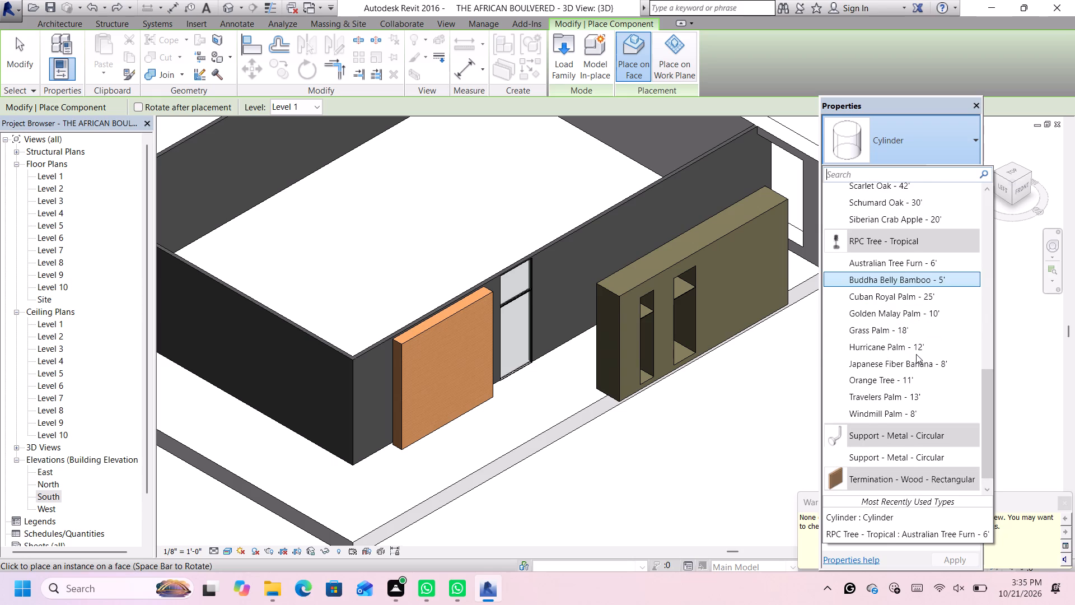
scroll(916, 354, down, 12)
scroll(916, 354, up, 17)
scroll(915, 354, down, 1)
scroll(915, 353, up, 5)
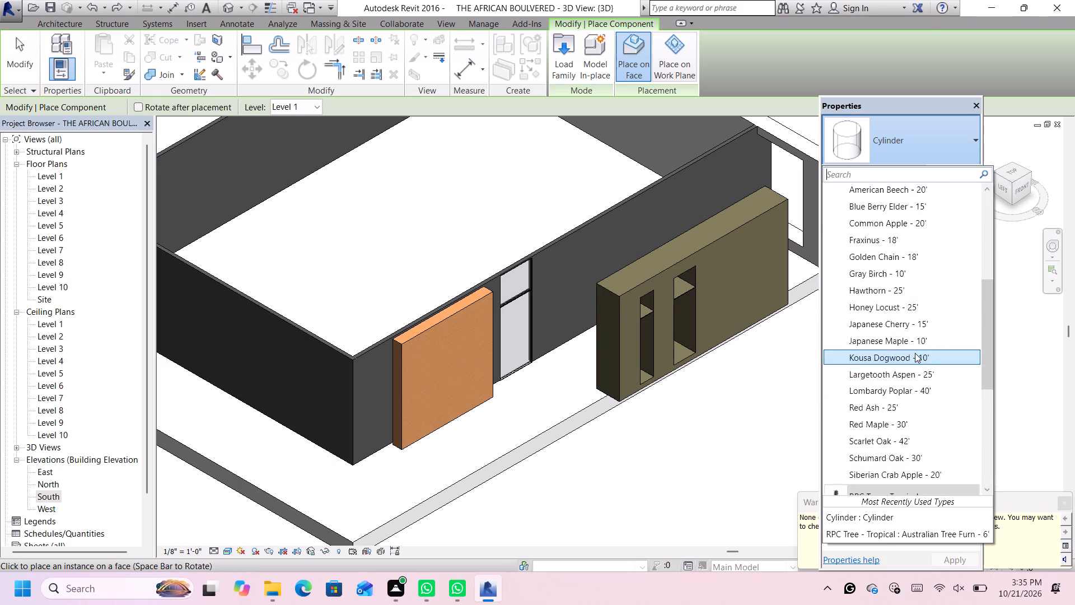
scroll(915, 353, up, 11)
scroll(915, 353, up, 17)
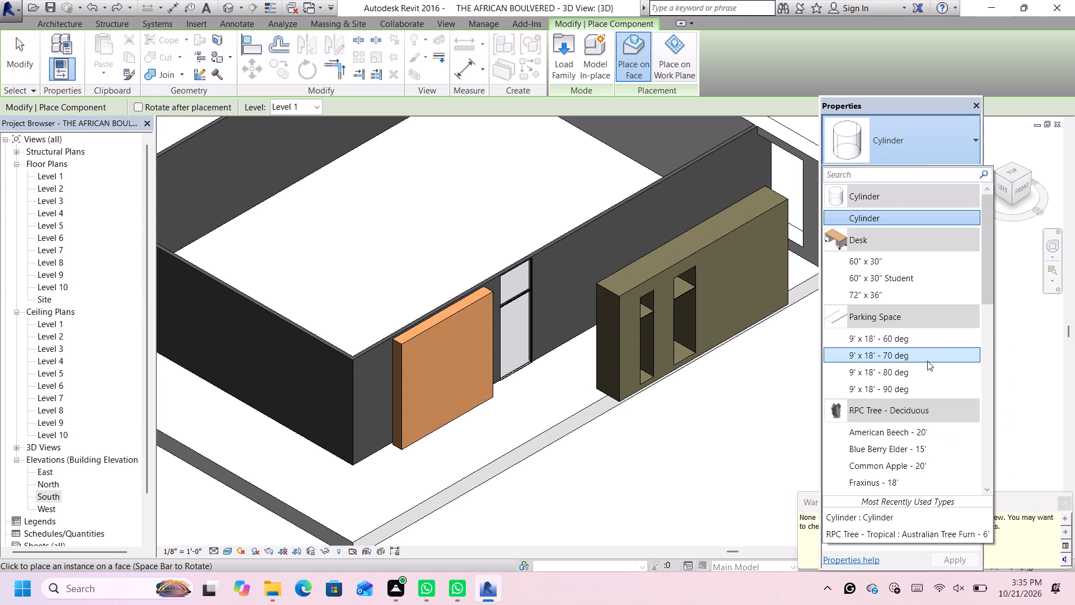
scroll(918, 393, down, 18)
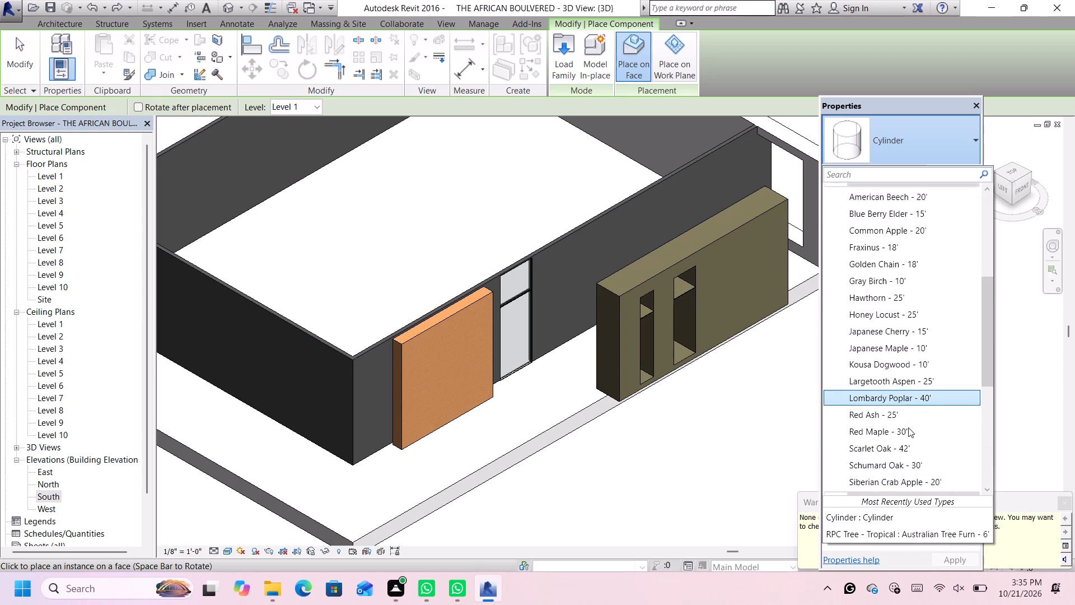
scroll(908, 427, down, 20)
scroll(908, 427, down, 5)
scroll(908, 429, up, 1)
scroll(908, 427, down, 10)
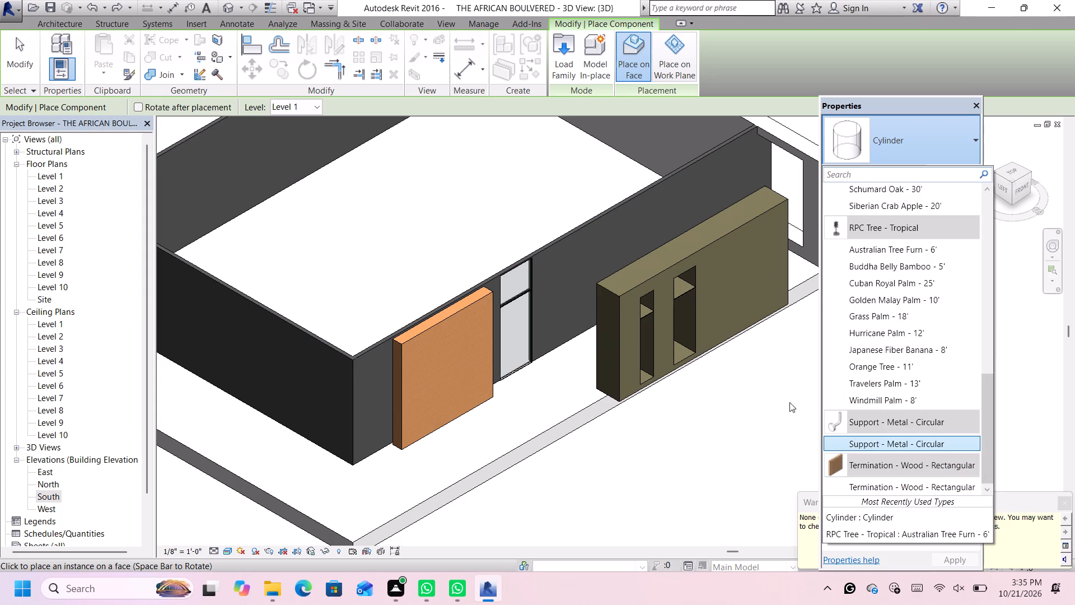
Browse the family library's Cable Tray Fittings folder and preview the channel fittings, including Channel Horizontal Tee.
click(573, 62)
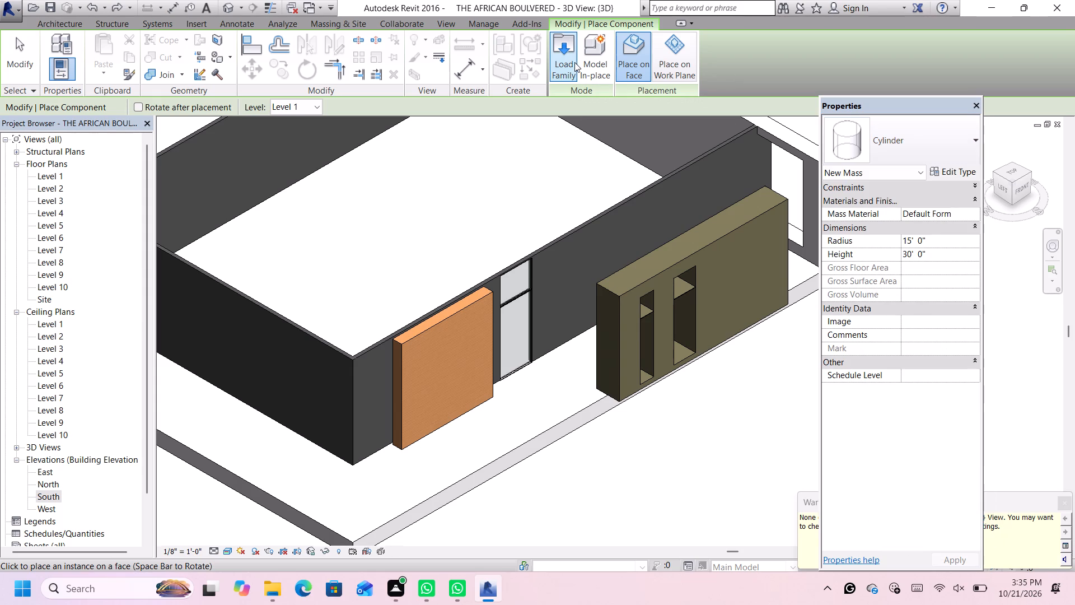
double_click(573, 54)
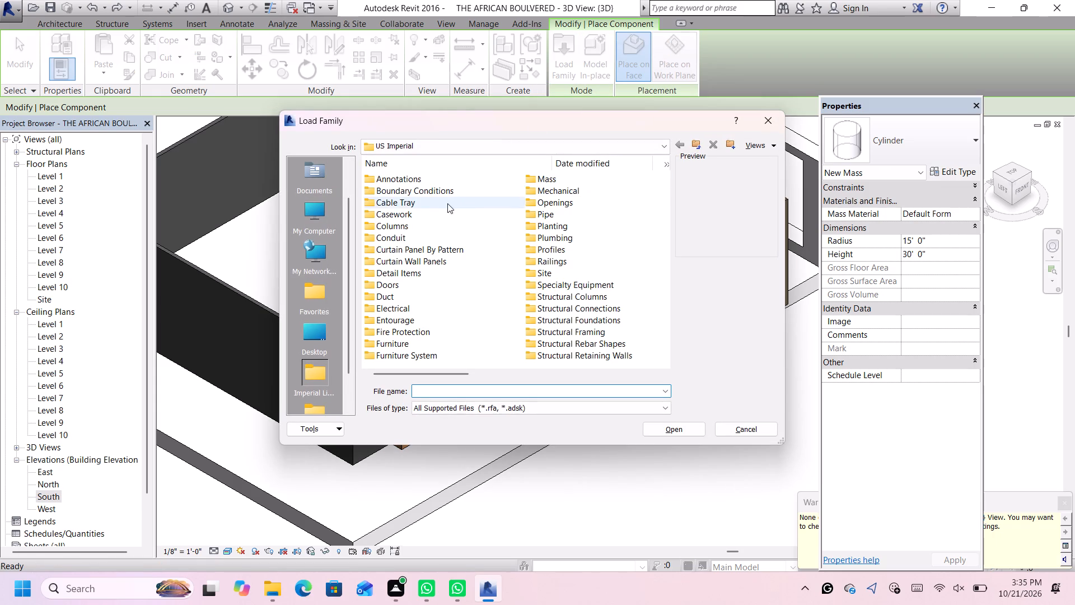
click(448, 207)
click(450, 212)
click(451, 203)
click(455, 206)
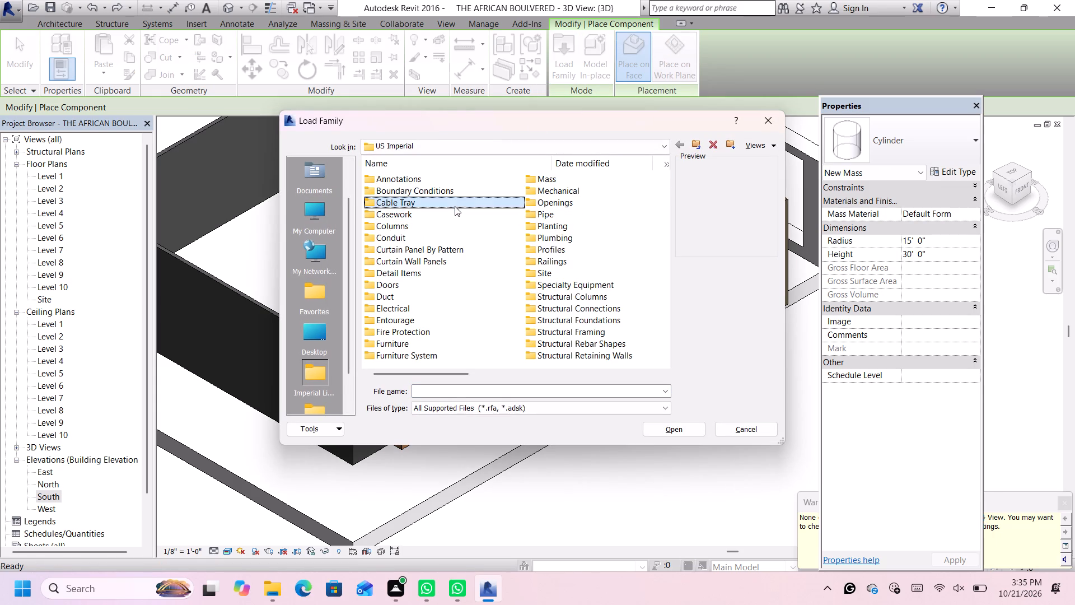
double_click(448, 199)
double_click(441, 183)
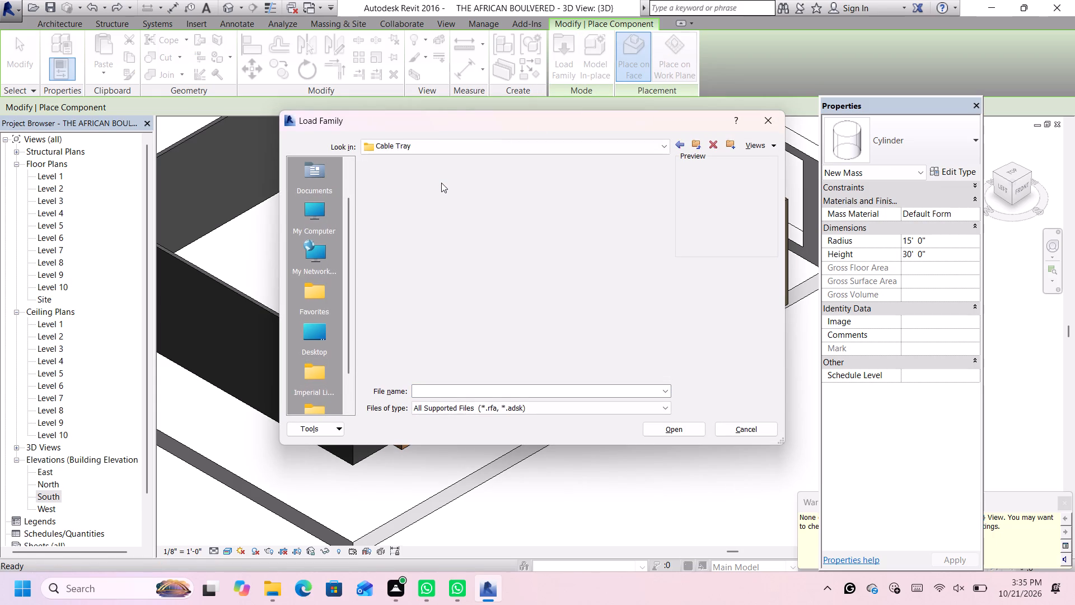
click(441, 183)
click(441, 190)
click(441, 197)
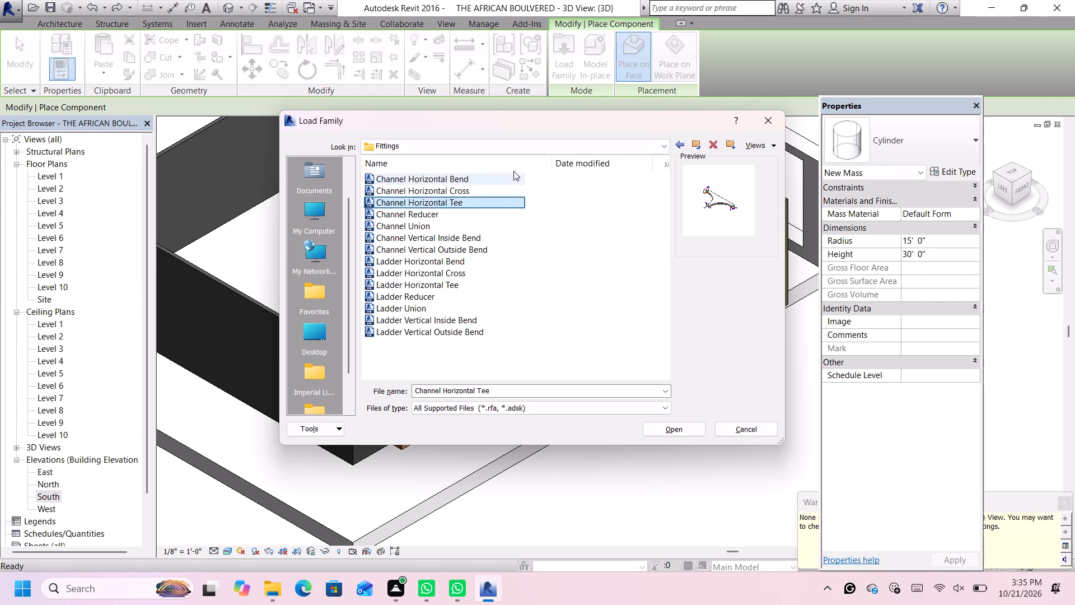
click(680, 142)
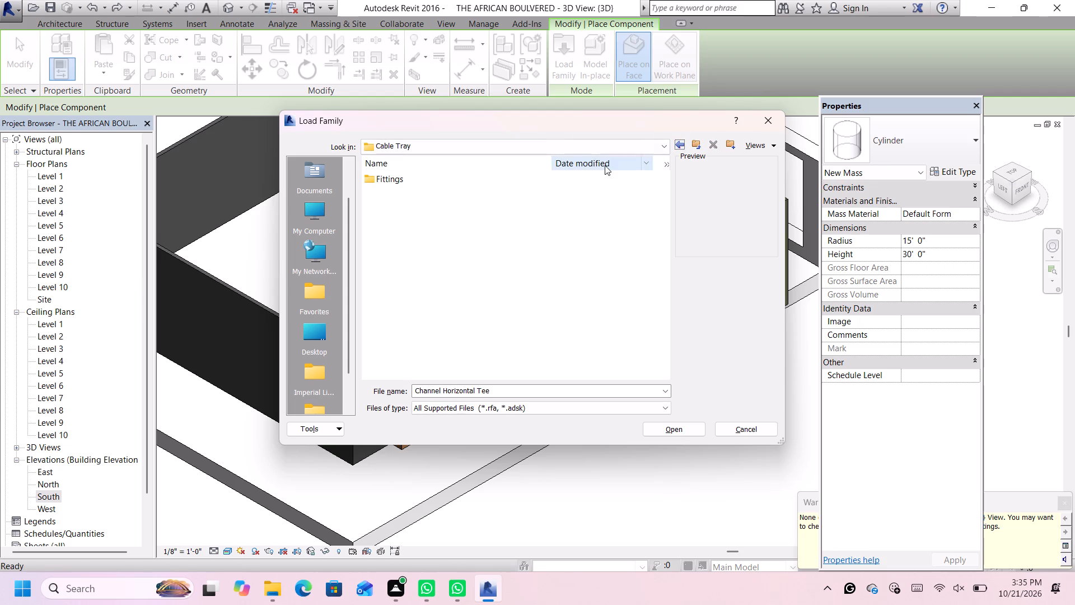
click(680, 141)
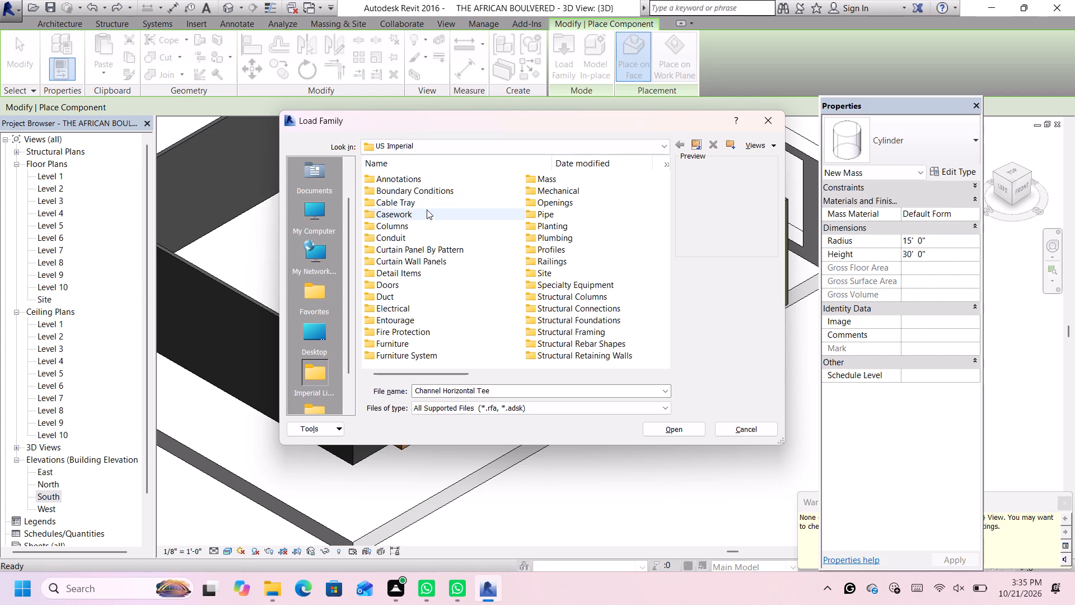
Browse the Casework library's Base Cabinets folder and preview the base and vanity cabinets, from Base Cabinet-4 Drawers to Vanity Cabinet-Double Door Sink Unit.
double_click(427, 217)
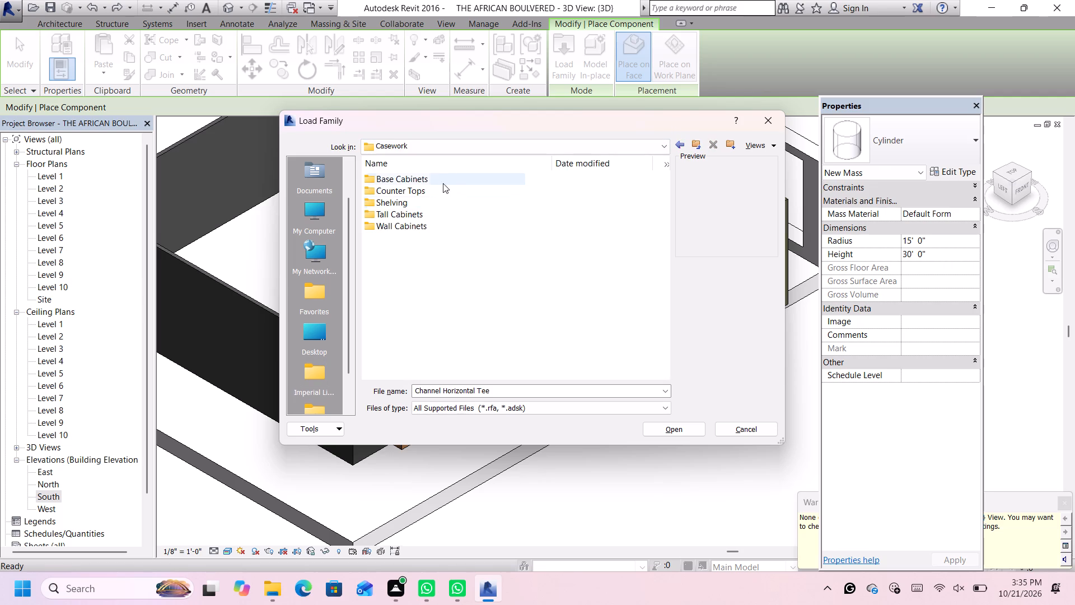
double_click(447, 179)
click(439, 188)
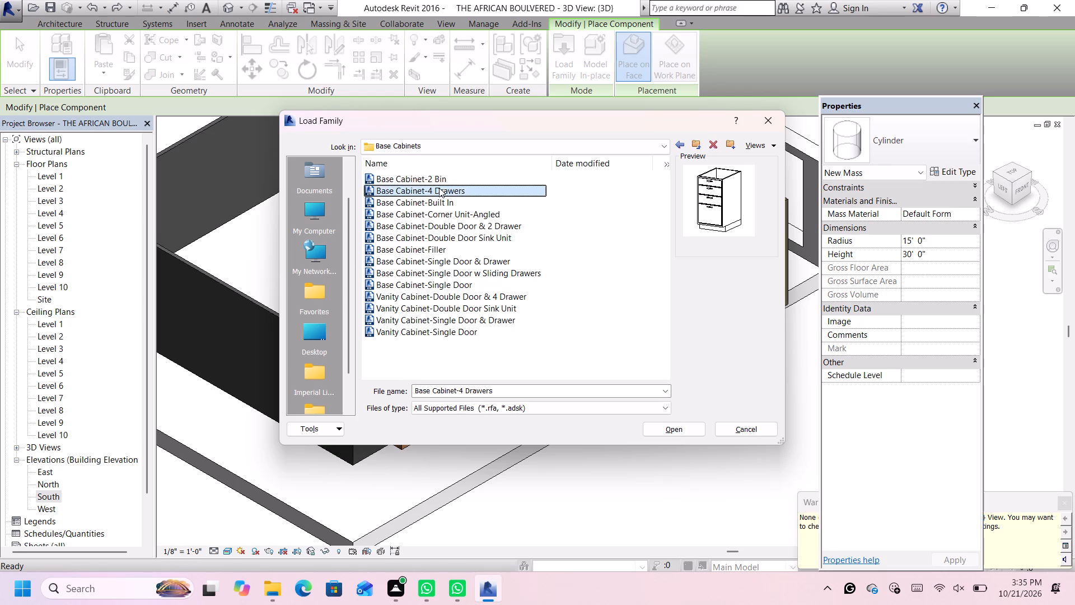
click(444, 181)
click(444, 198)
click(451, 222)
click(462, 245)
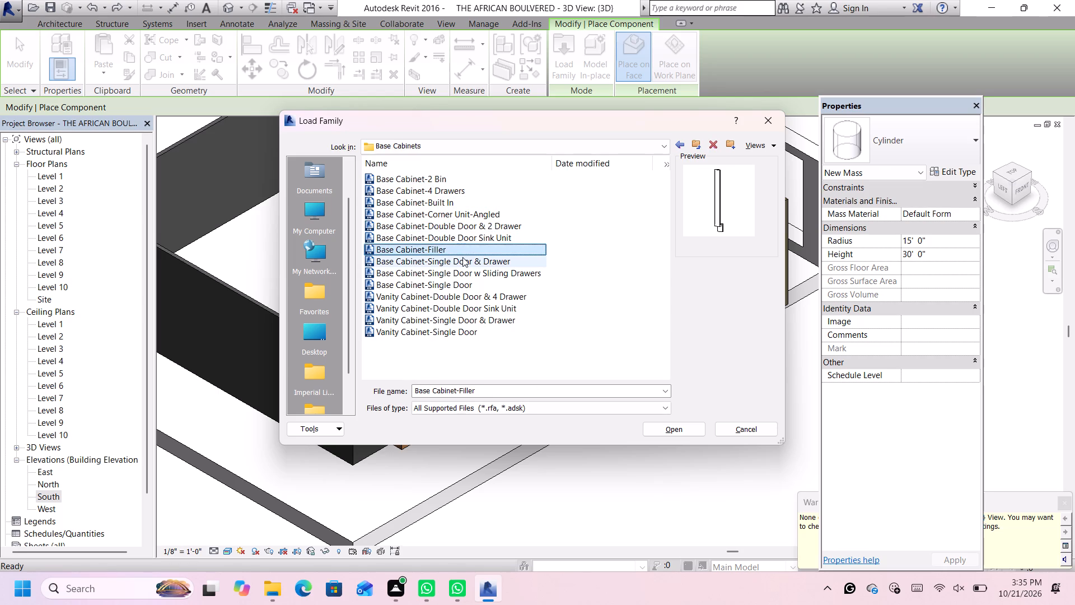
click(462, 257)
click(457, 278)
click(456, 293)
click(456, 310)
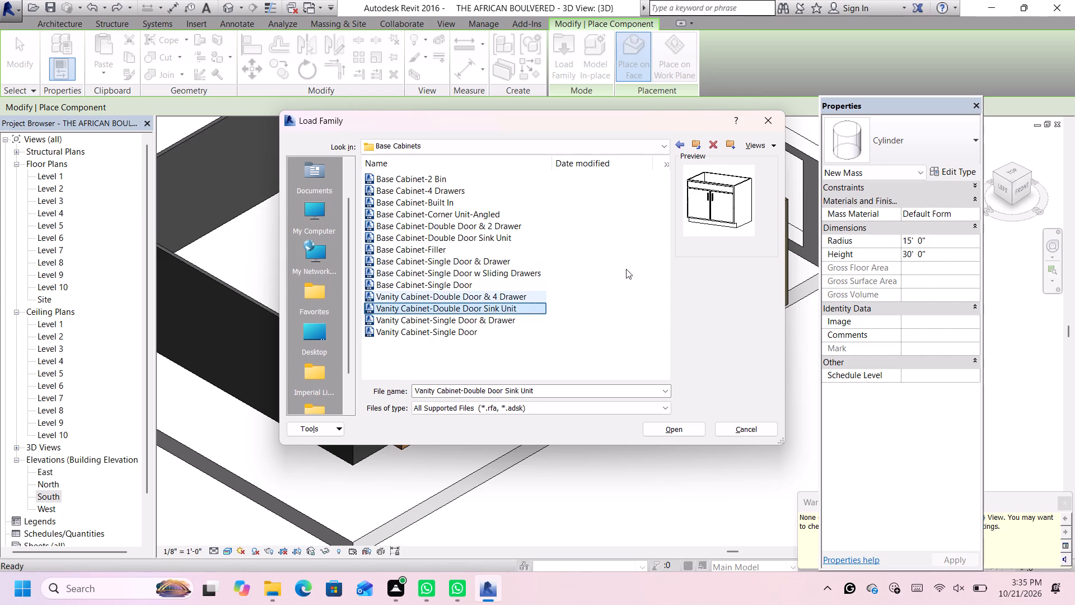
click(679, 142)
Preview the Casework library's other families in the Counter Tops, Shelving and Tall Cabinets folders, including Counter Top, Closet Shelf and Pole, and Tall Cabinet-2 Door-Built in.
double_click(450, 188)
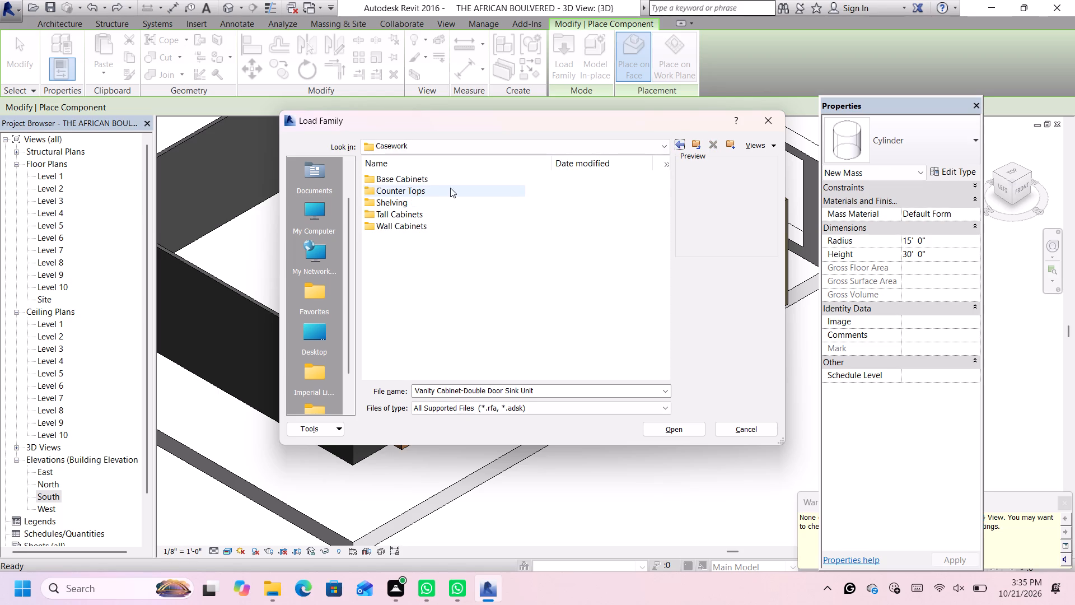
double_click(453, 190)
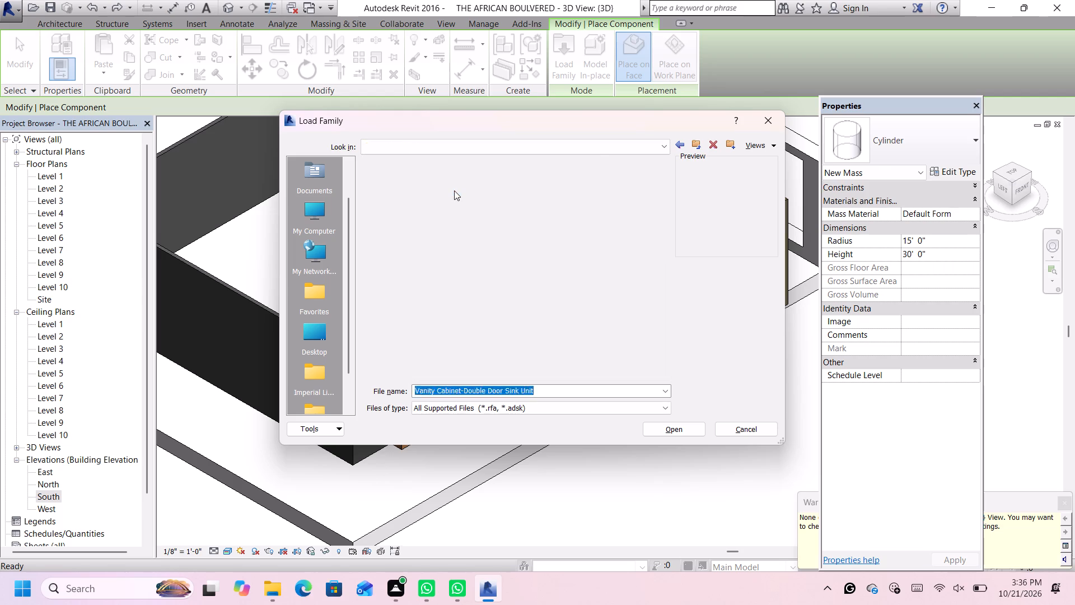
click(454, 190)
click(464, 175)
click(456, 208)
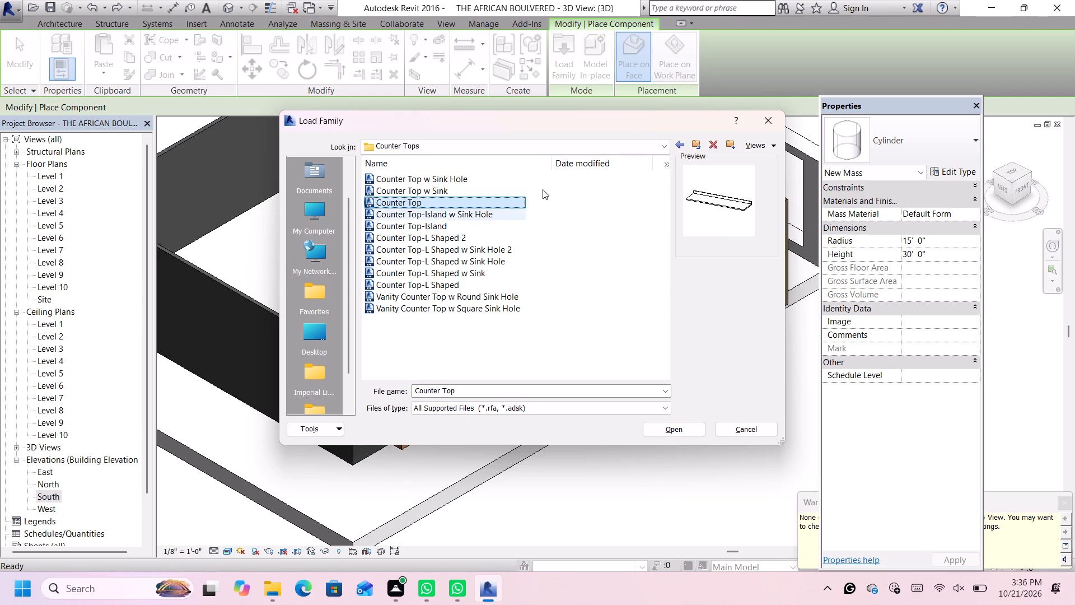
click(677, 141)
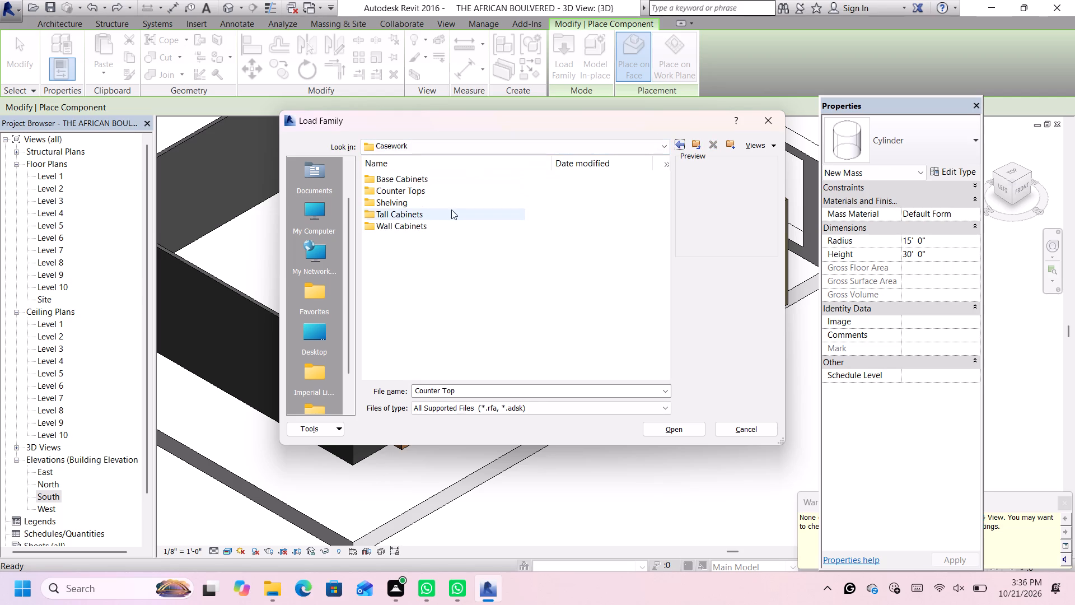
double_click(452, 203)
double_click(459, 203)
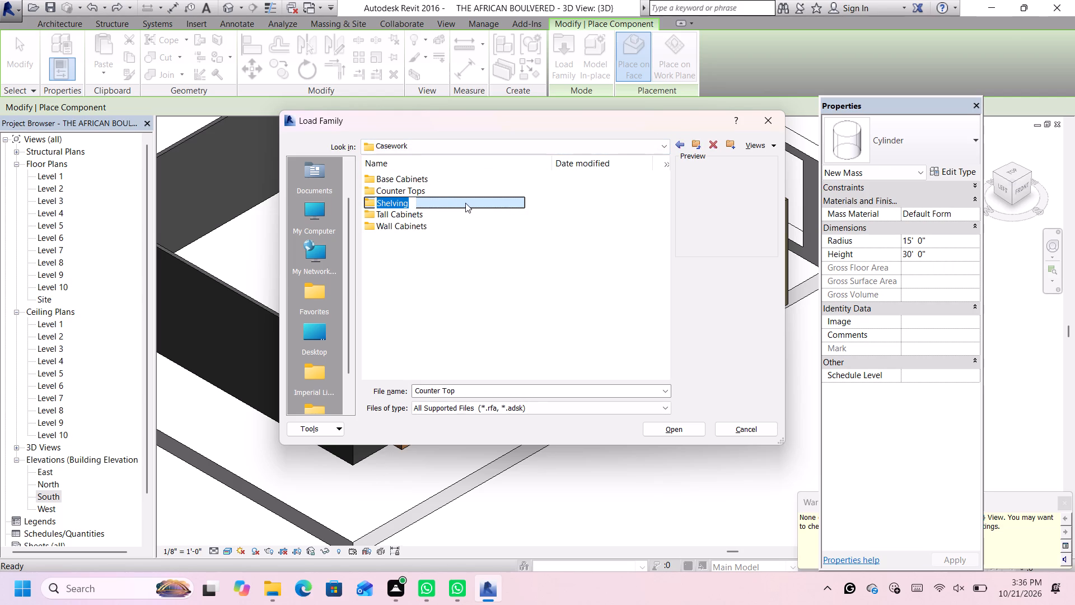
double_click(459, 199)
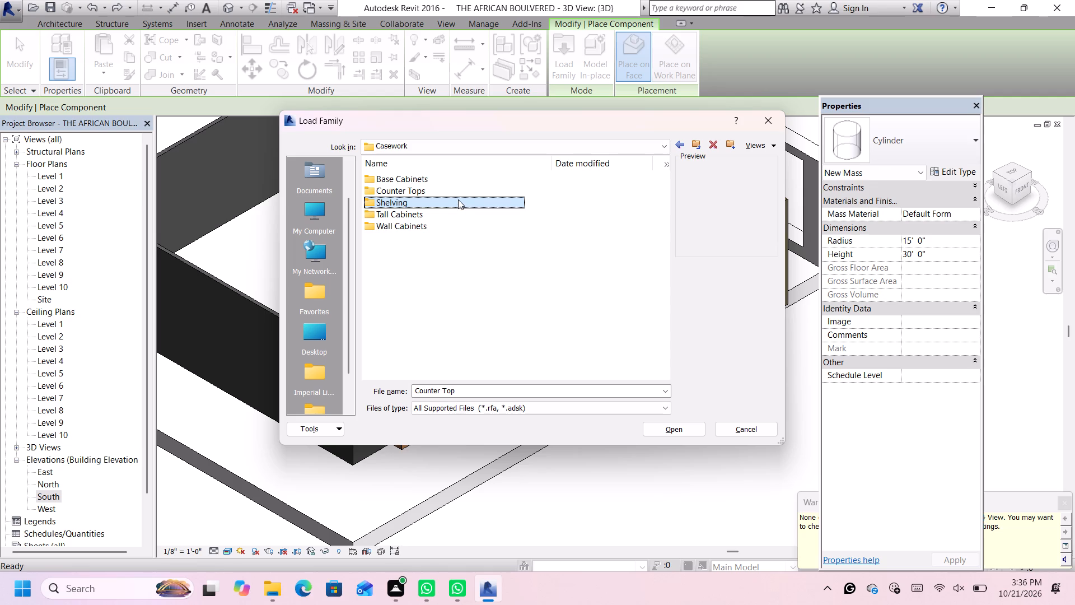
click(457, 183)
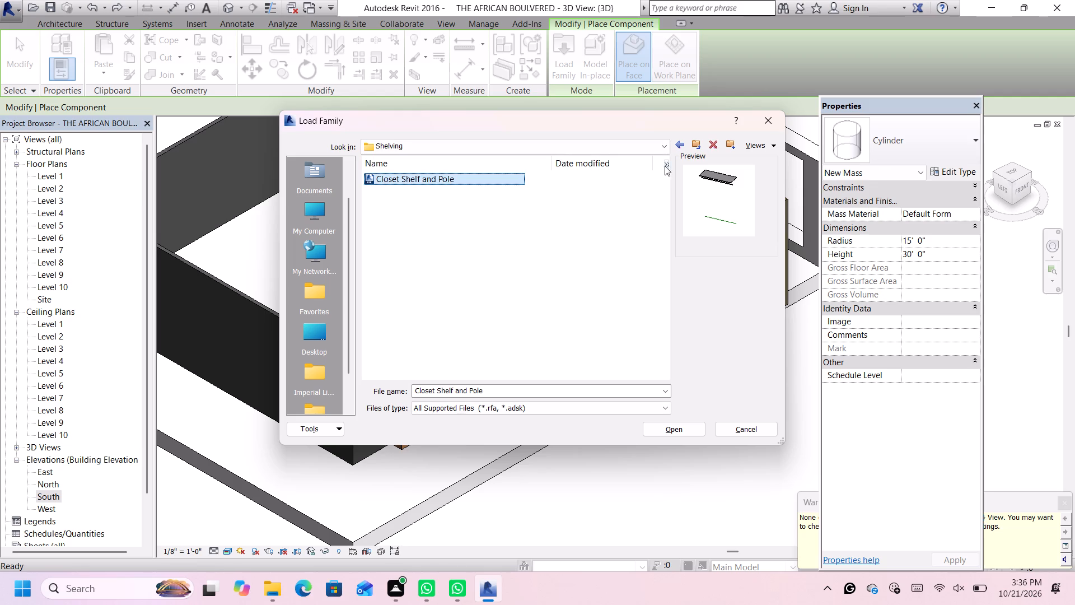
click(681, 145)
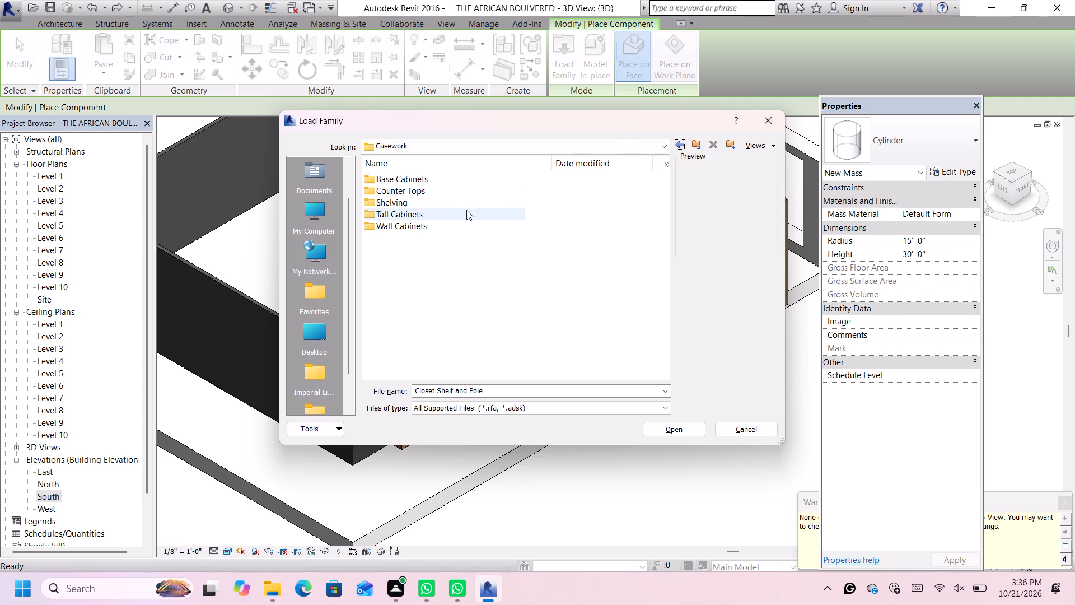
double_click(467, 210)
click(473, 182)
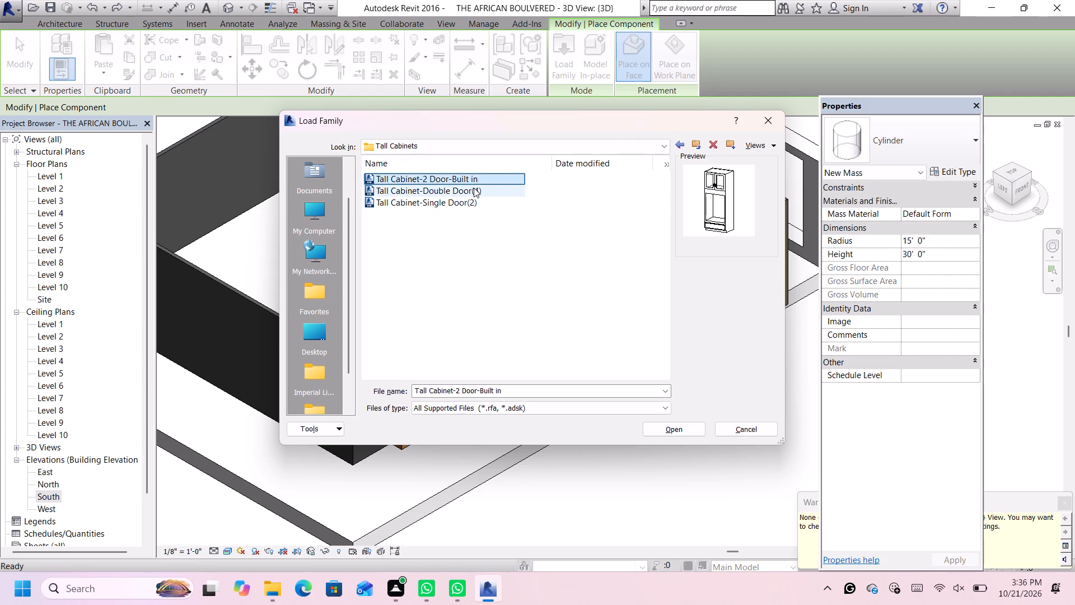
Examine the Tall Cabinets and Wall Cabinets families in the Casework library through their previews.
click(474, 189)
click(470, 210)
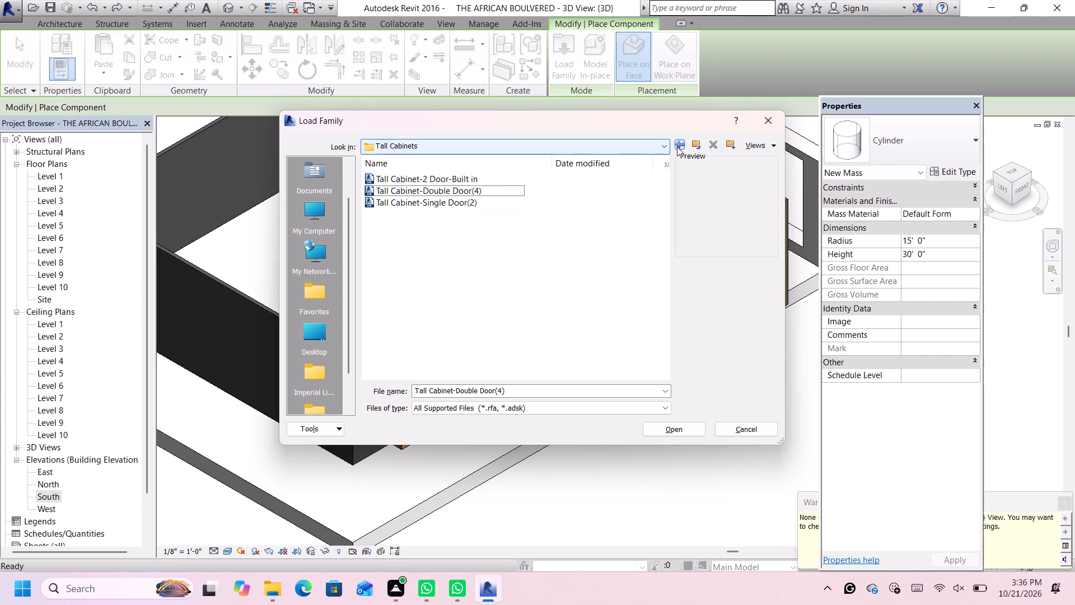
click(678, 147)
double_click(439, 227)
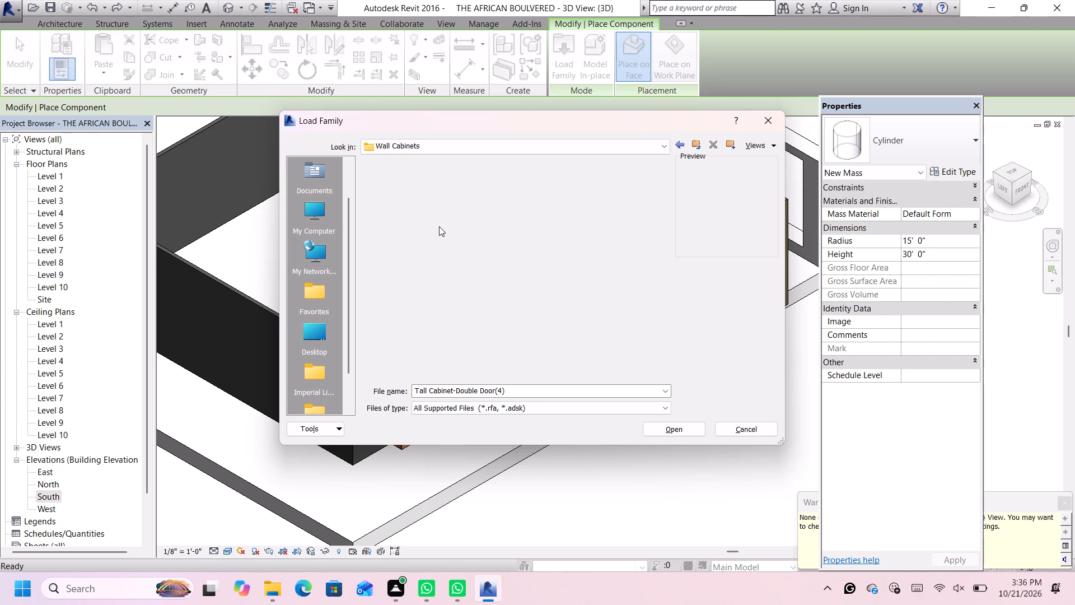
click(460, 178)
click(459, 196)
click(452, 212)
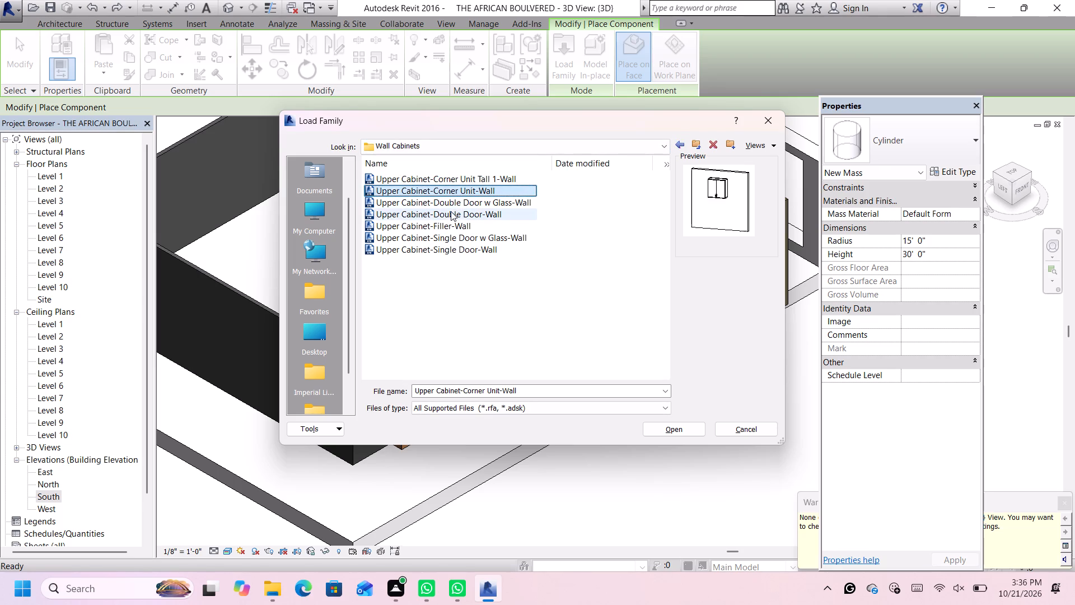
click(452, 225)
click(452, 243)
click(453, 259)
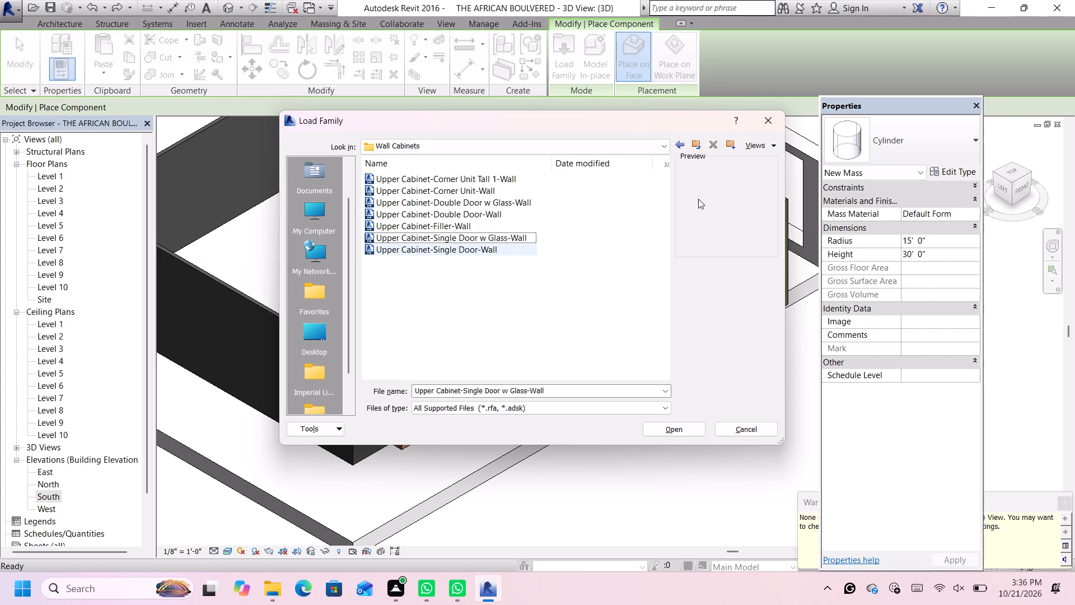
click(676, 140)
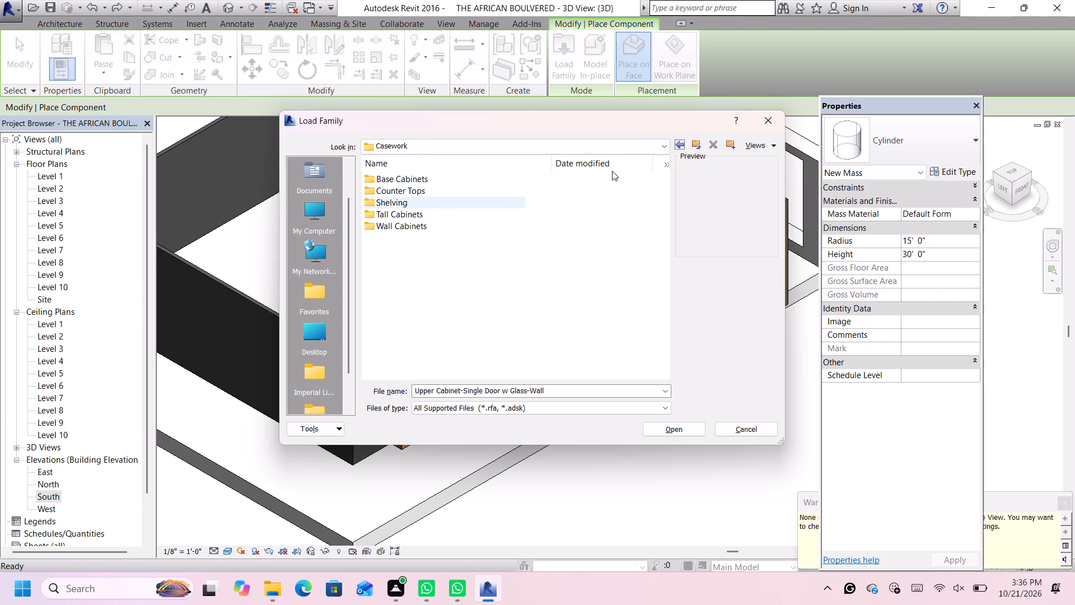
click(676, 142)
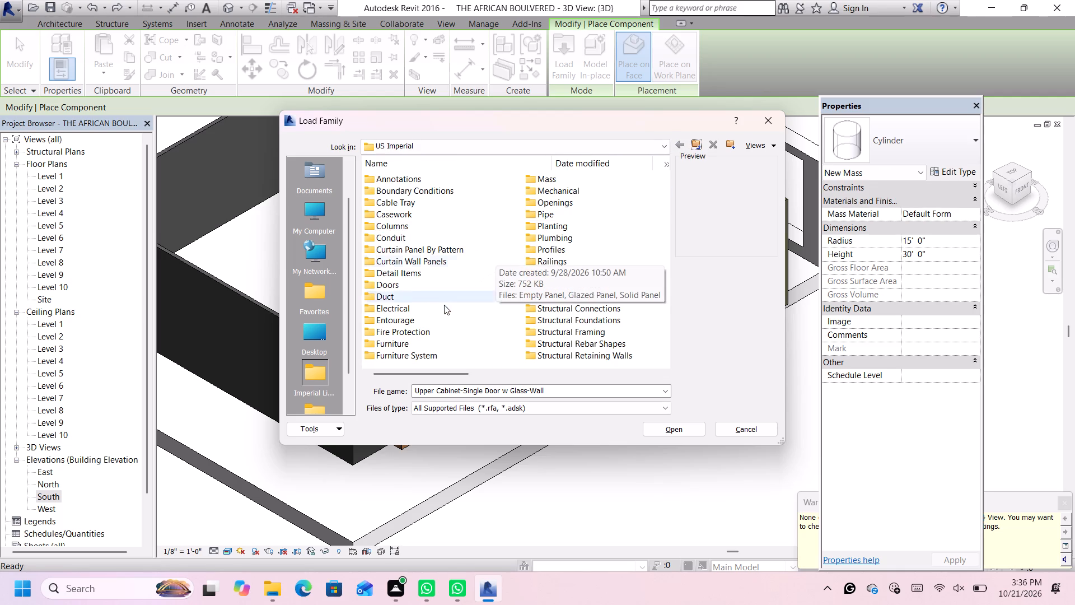
Examine the EMT conduit fitting families in the Conduit library, including the compression and 90-degree connectors.
click(437, 240)
double_click(437, 238)
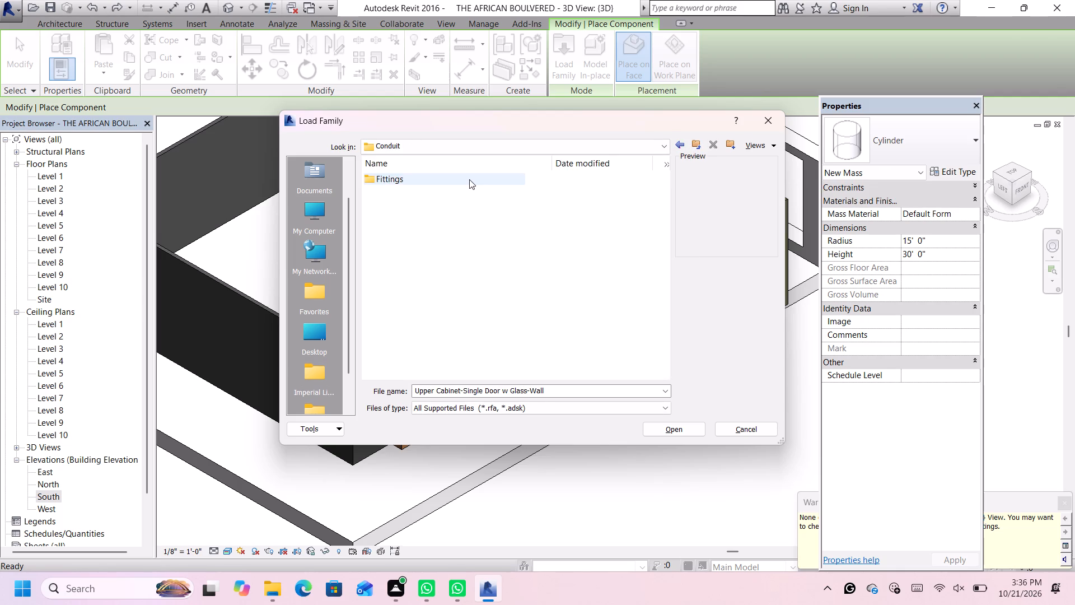
double_click(469, 180)
click(469, 180)
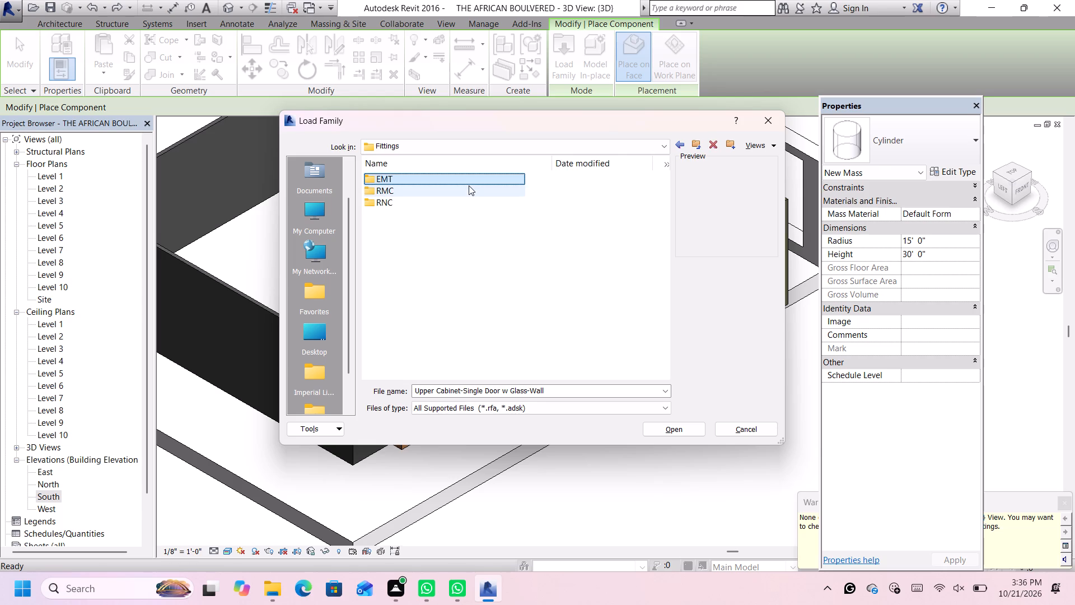
double_click(469, 181)
click(469, 181)
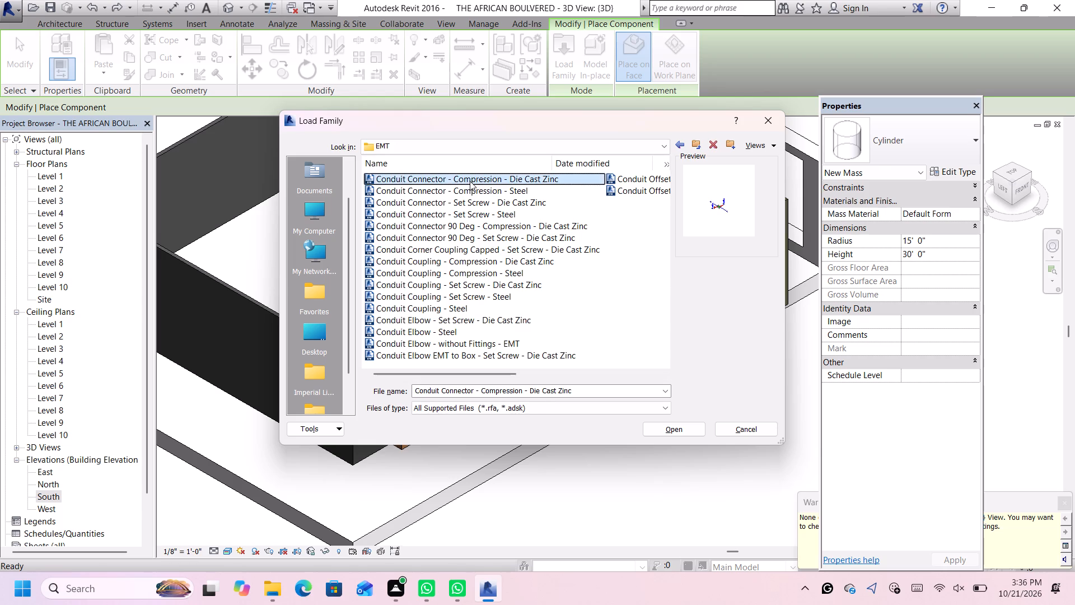
click(468, 197)
click(459, 226)
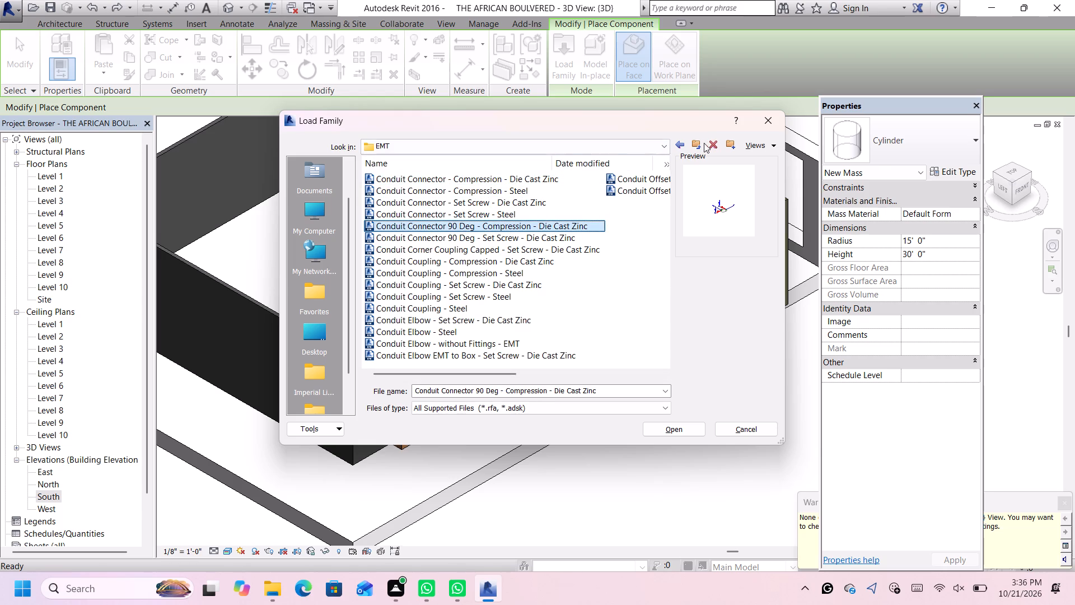
click(685, 143)
click(685, 143)
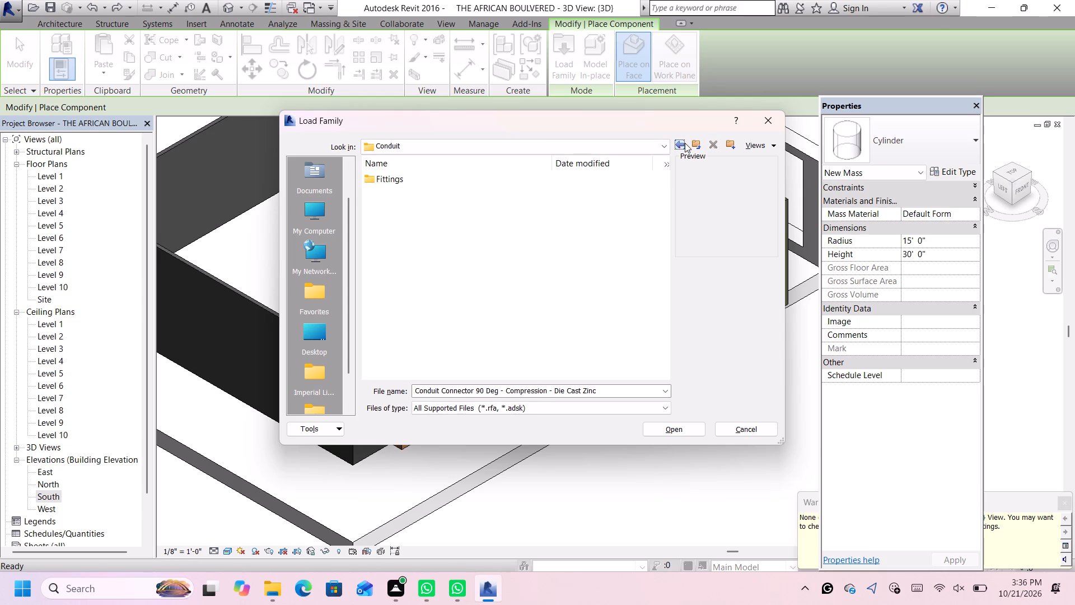
click(685, 142)
click(685, 142)
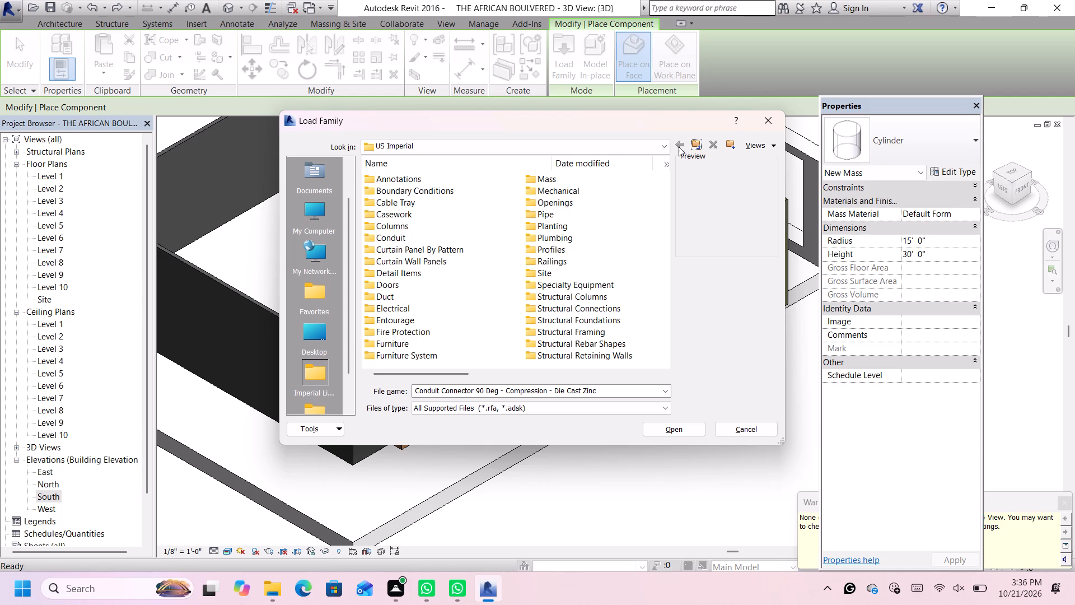
Preview the Fixed, Pinned, Roller and Variable families in the Boundary Conditions library folder.
double_click(465, 190)
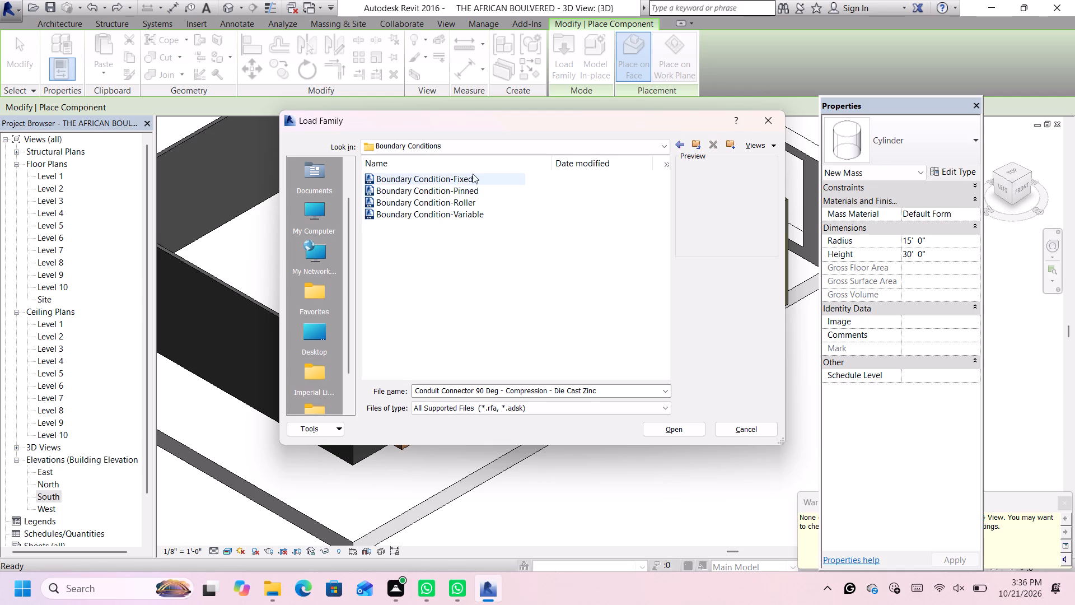
click(473, 174)
click(469, 188)
click(469, 202)
click(471, 208)
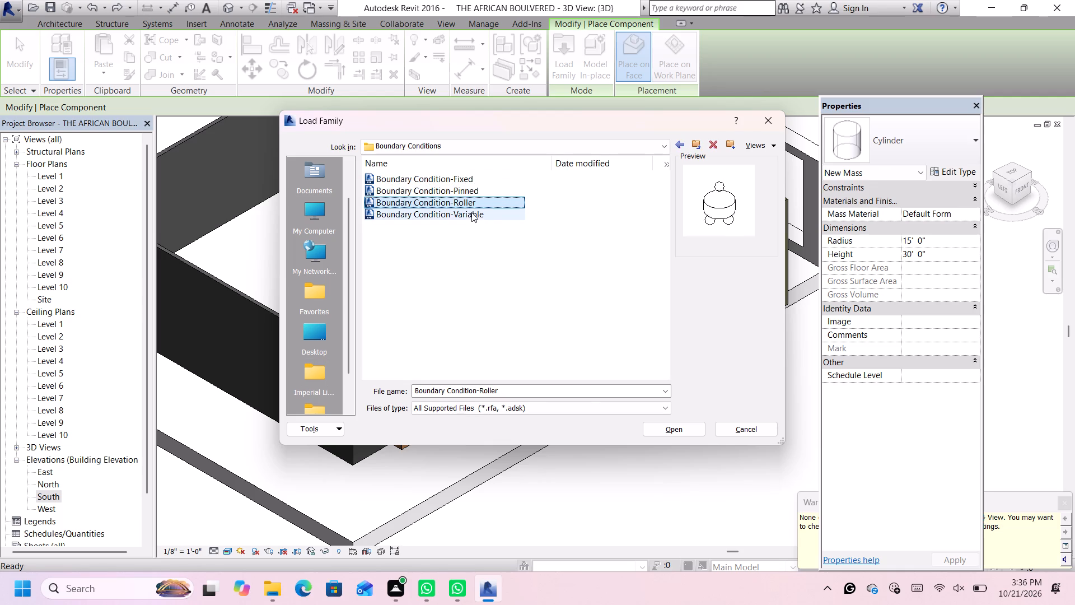
click(474, 212)
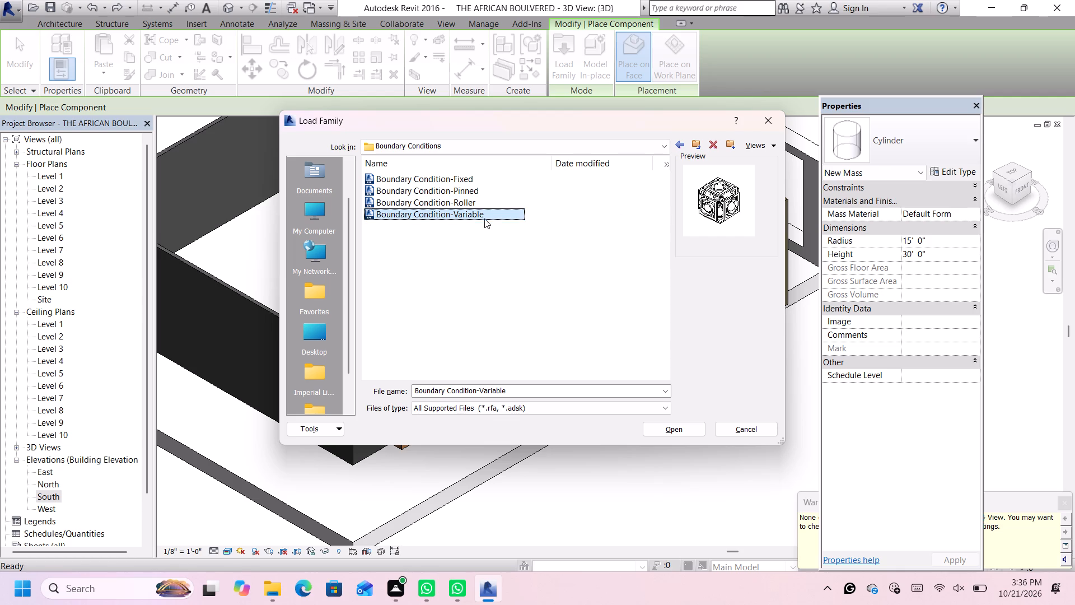
click(477, 200)
click(480, 193)
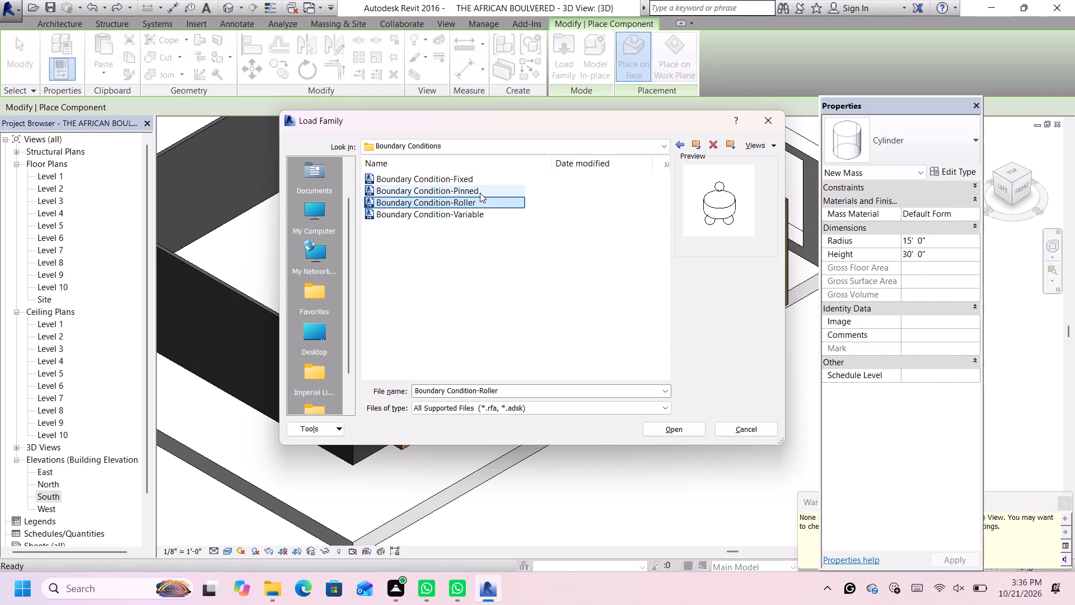
click(484, 179)
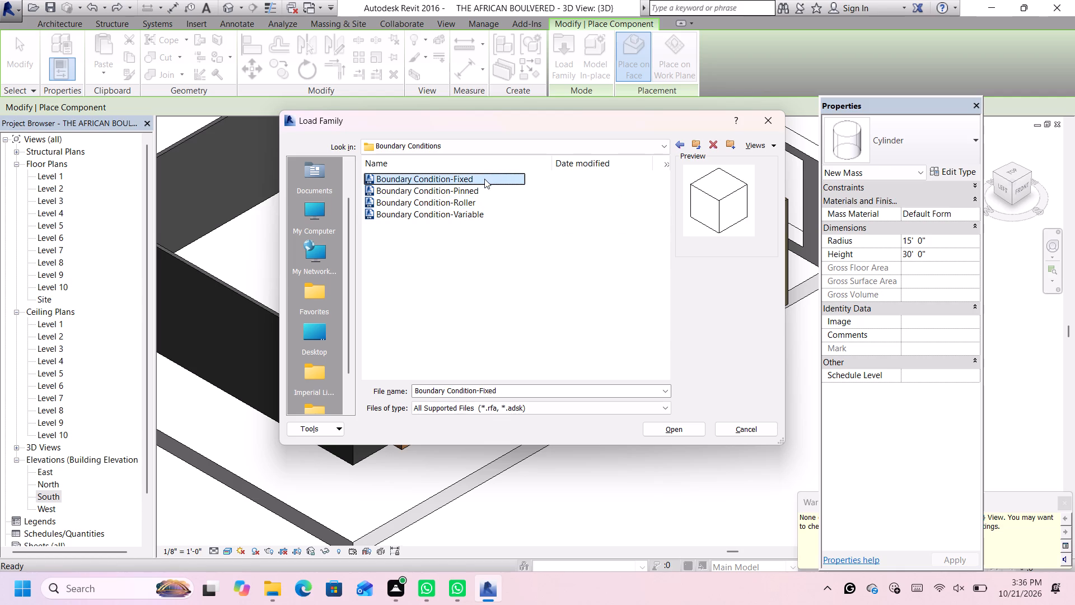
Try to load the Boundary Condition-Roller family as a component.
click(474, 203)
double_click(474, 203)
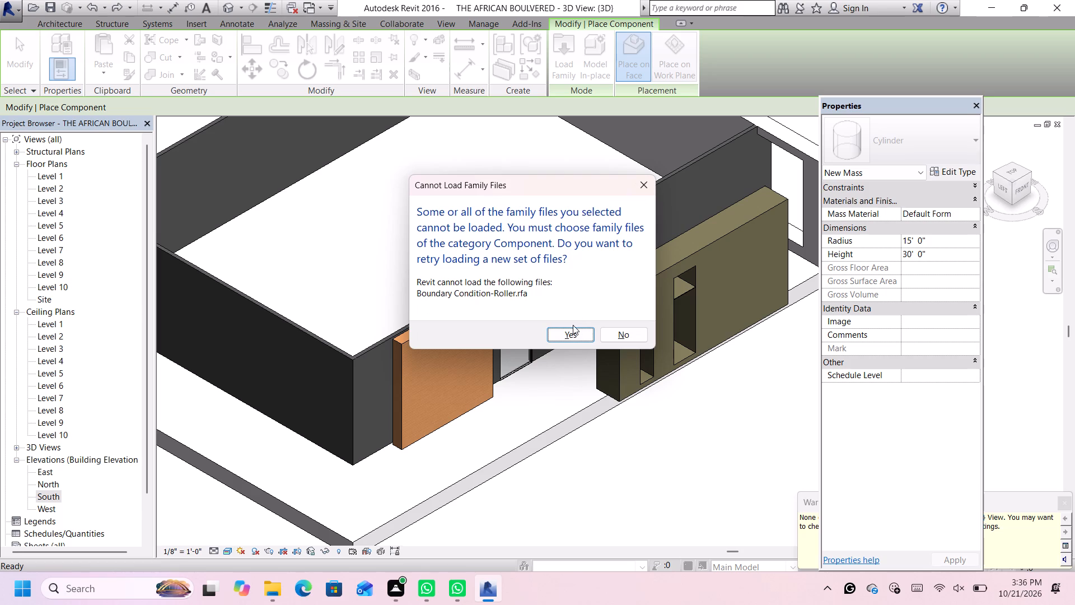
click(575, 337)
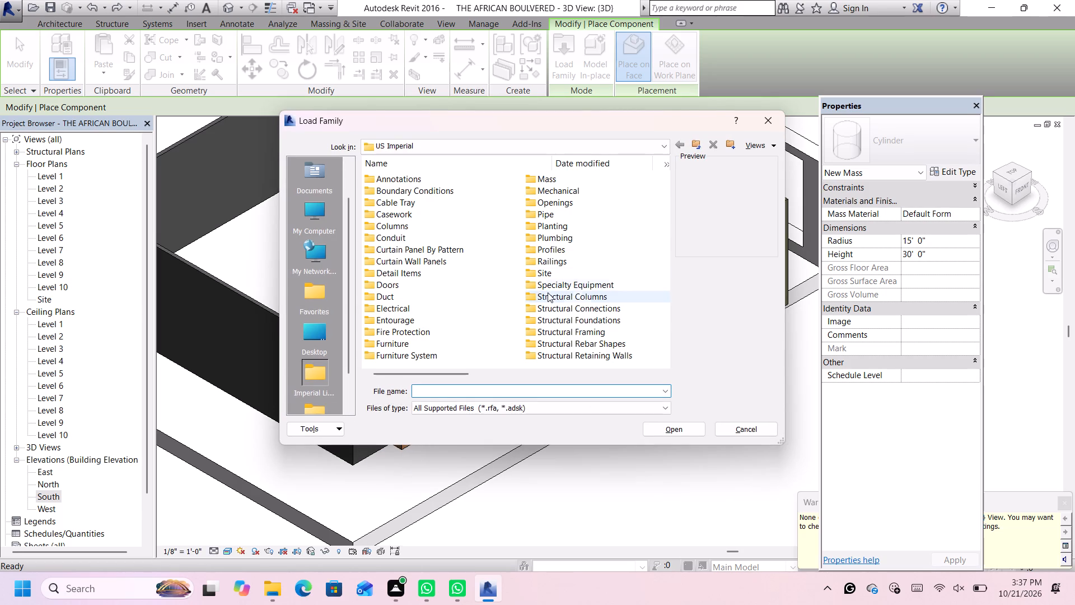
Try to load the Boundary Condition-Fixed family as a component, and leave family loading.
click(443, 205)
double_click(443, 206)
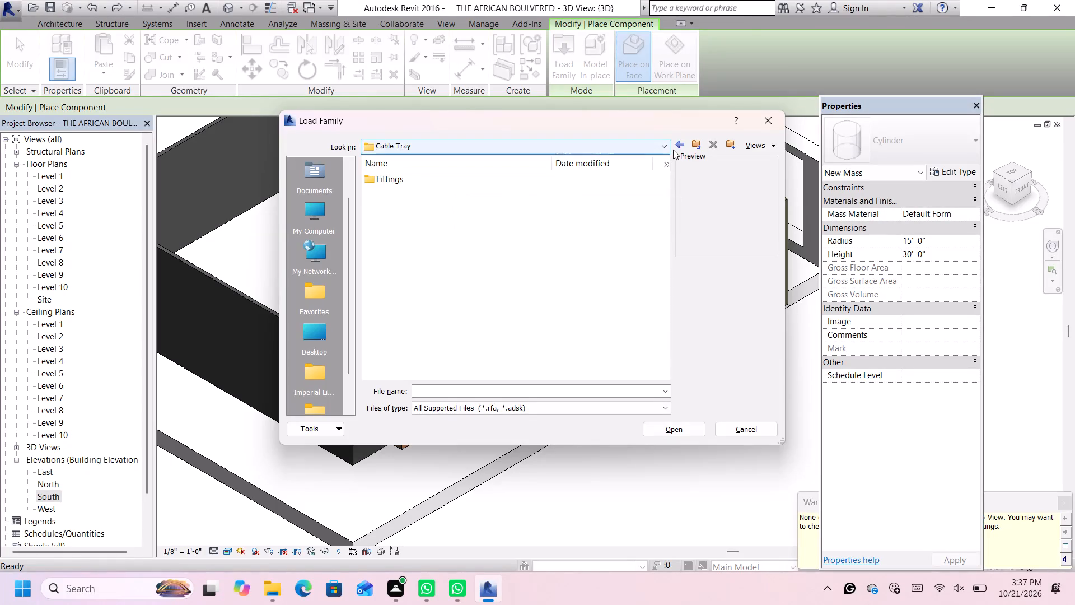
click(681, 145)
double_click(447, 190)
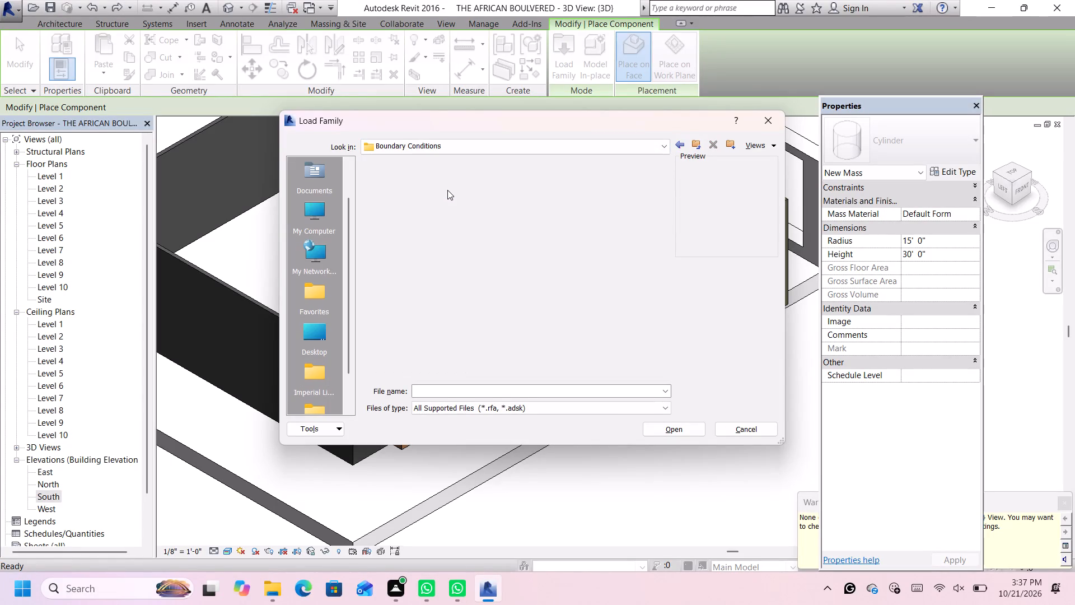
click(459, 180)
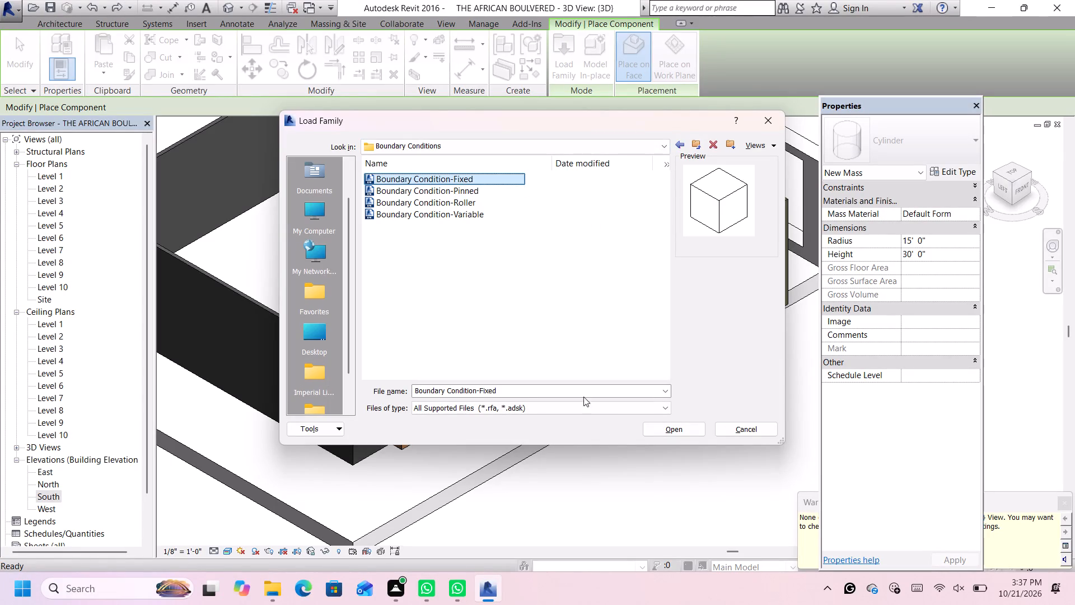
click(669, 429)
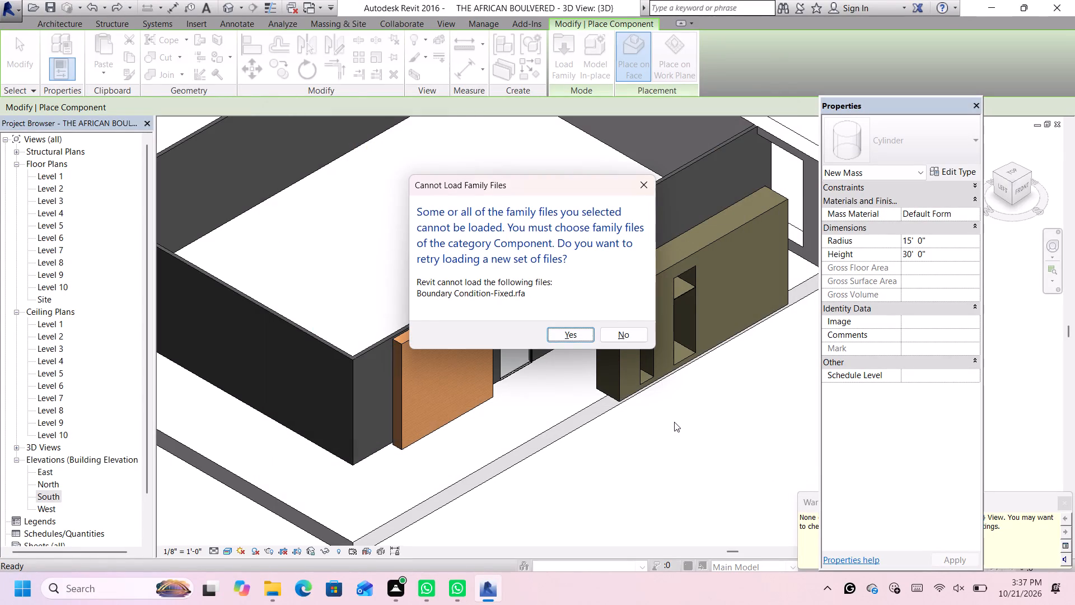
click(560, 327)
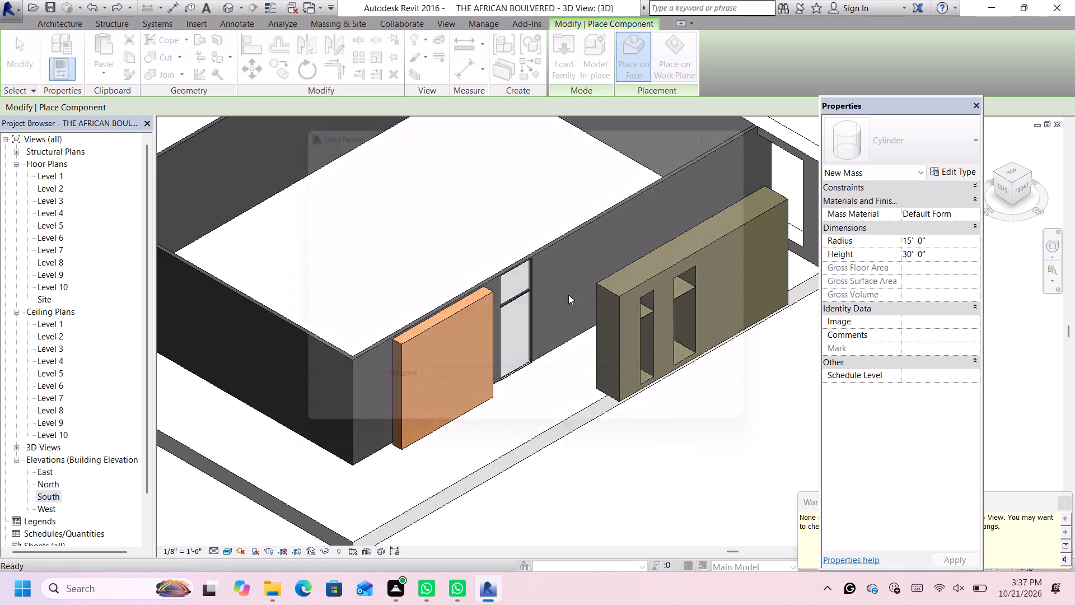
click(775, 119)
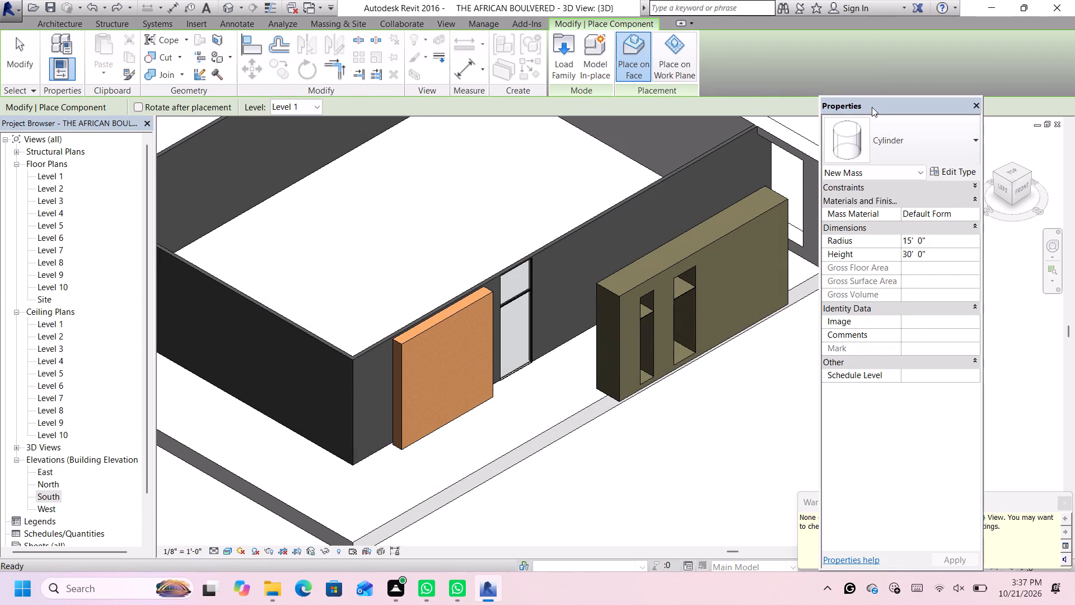
Choose the Parking Space 9' x 18' - 70 deg type for component placement.
click(893, 130)
click(874, 325)
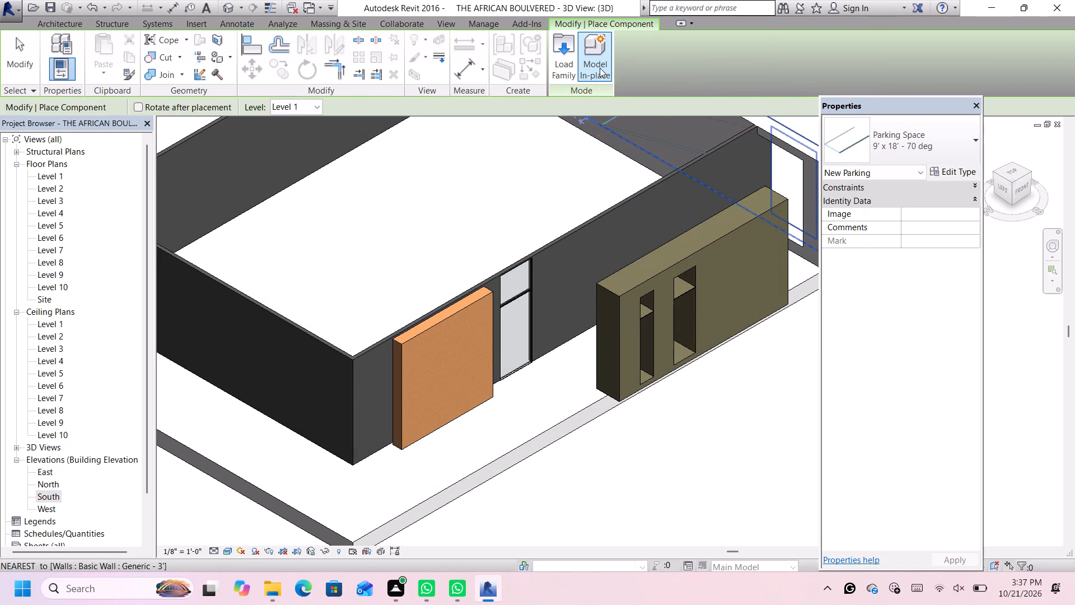
Reopen family loading and preview the Empty, Glazed and Solid Panel families in the Curtain Wall Panels folder.
click(564, 53)
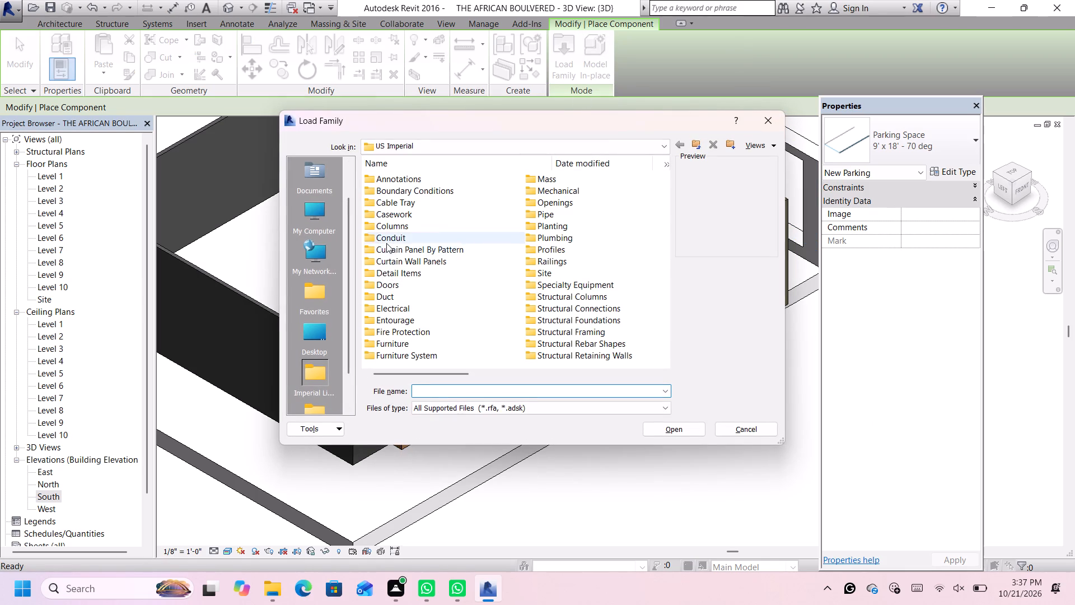
click(386, 243)
double_click(390, 250)
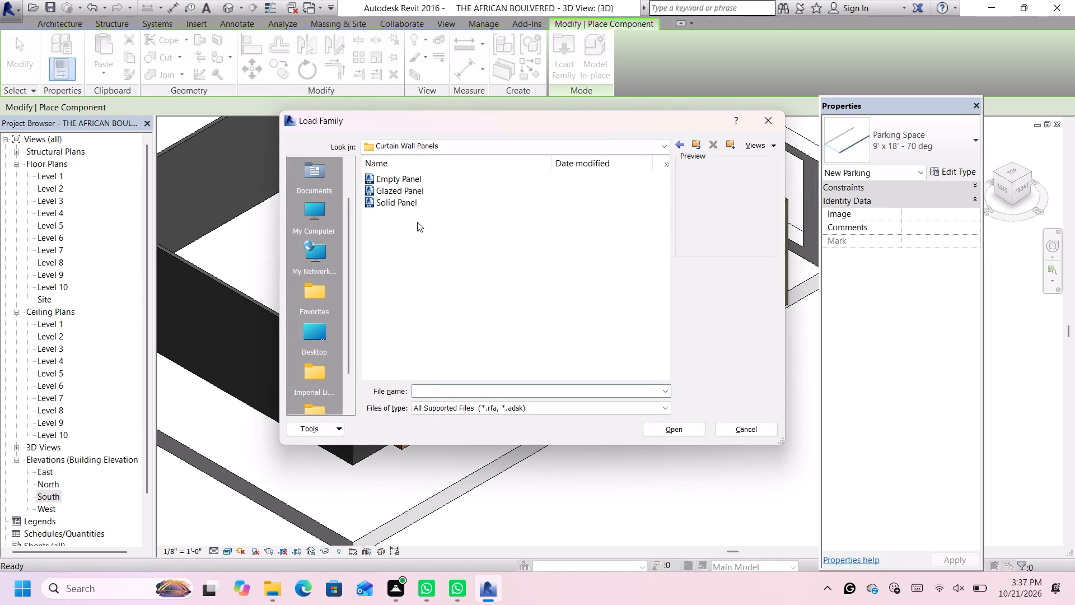
click(428, 178)
click(429, 191)
click(427, 205)
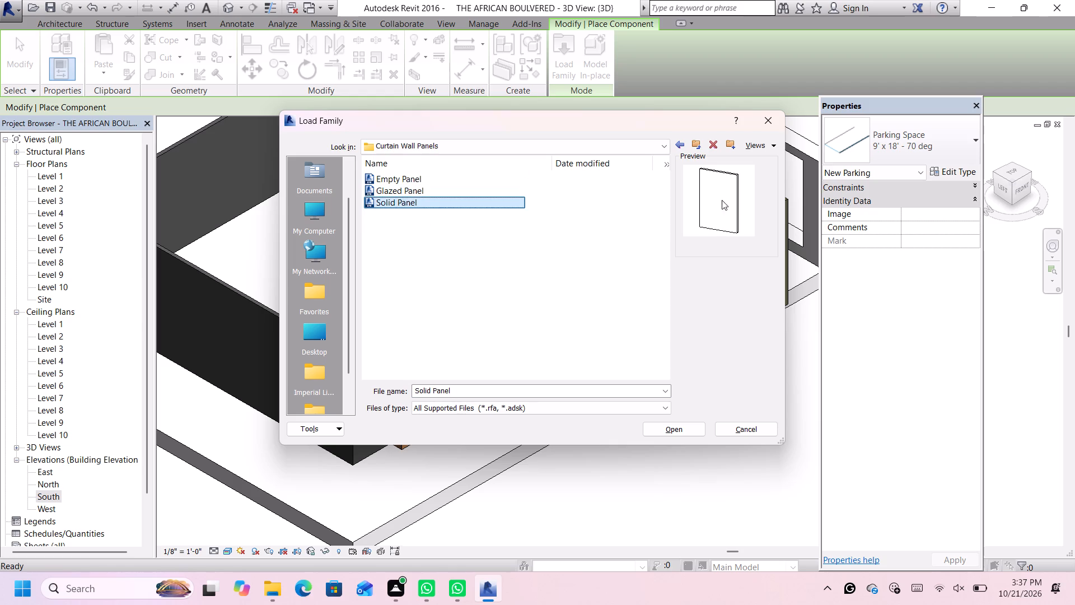
click(677, 147)
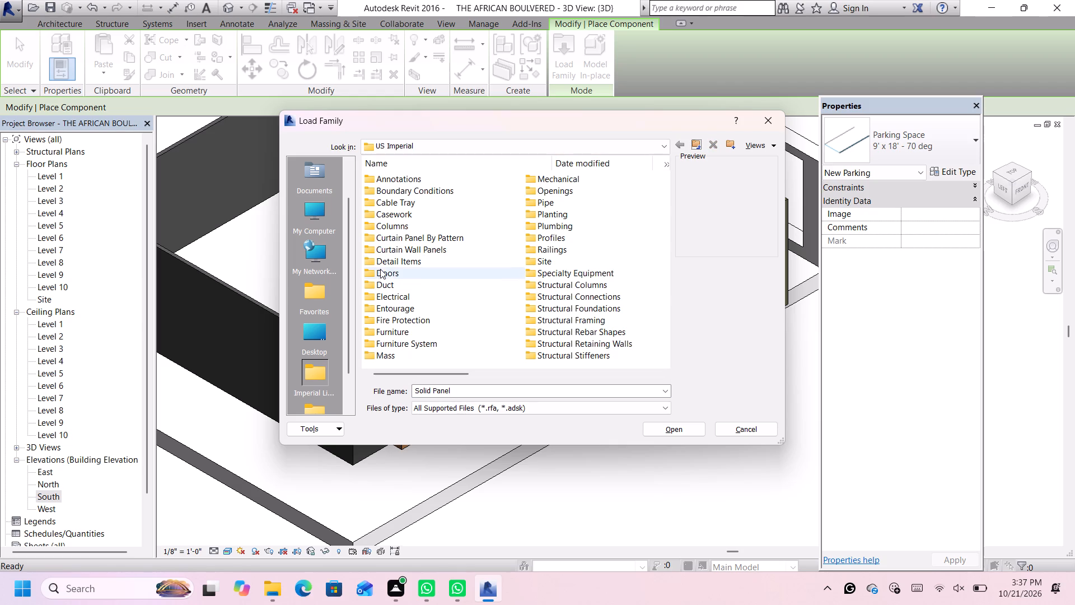
double_click(407, 252)
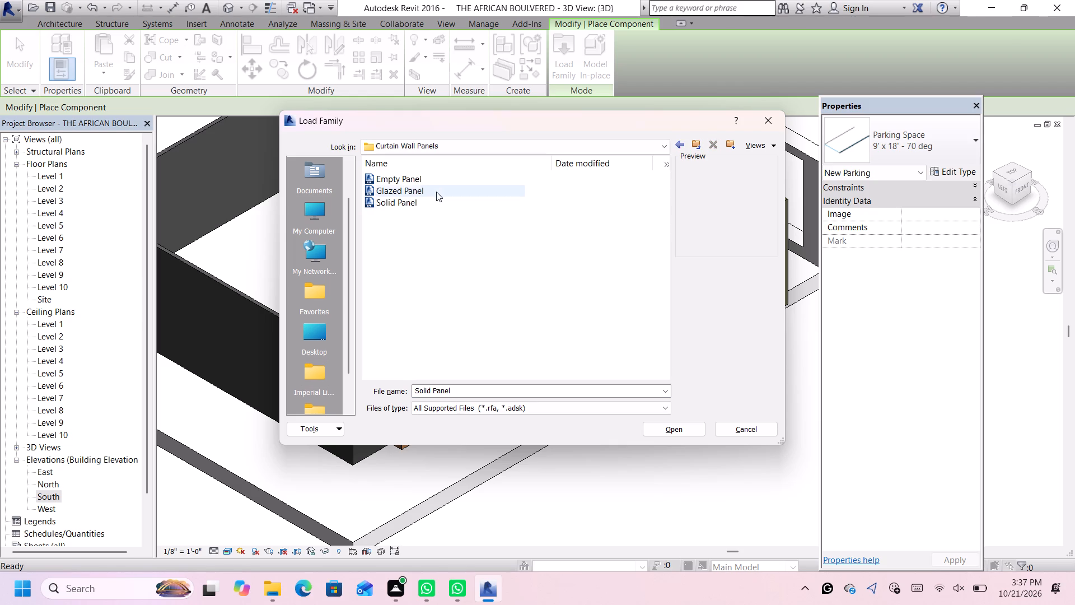
click(682, 147)
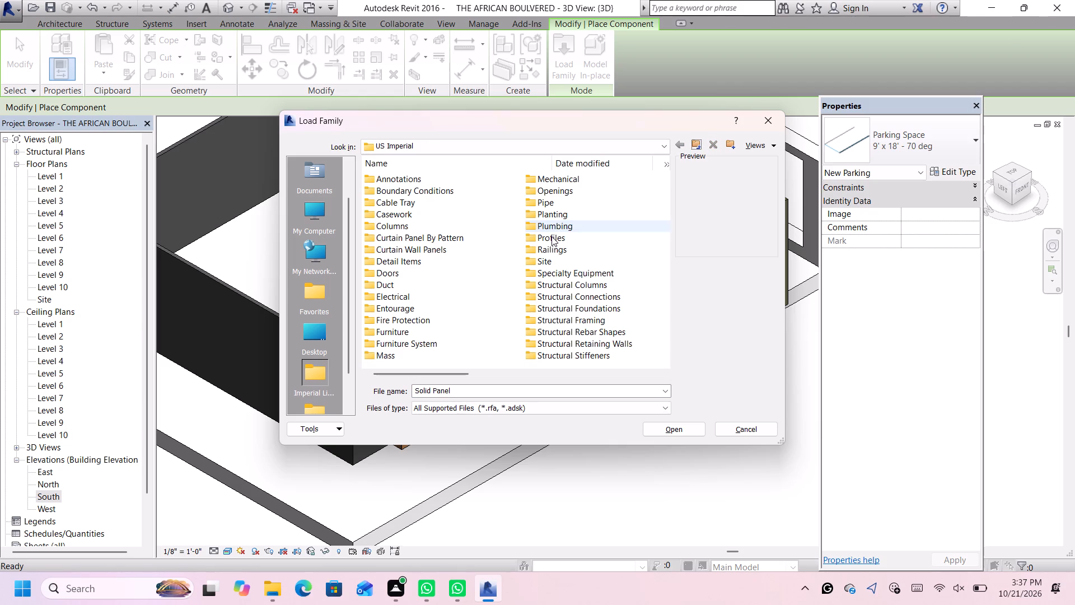
Browse Detail Items to Div 04-Masonry, preview the Mortar-Section family in 040513-Masonry Mortaring, and return to the US Imperial library.
double_click(429, 262)
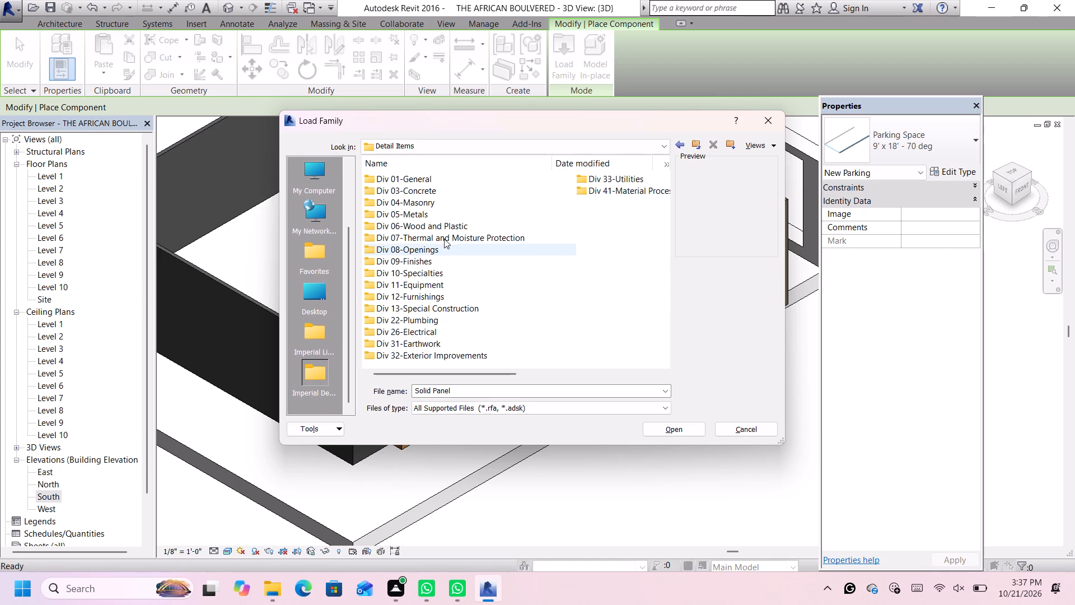
click(464, 178)
click(465, 193)
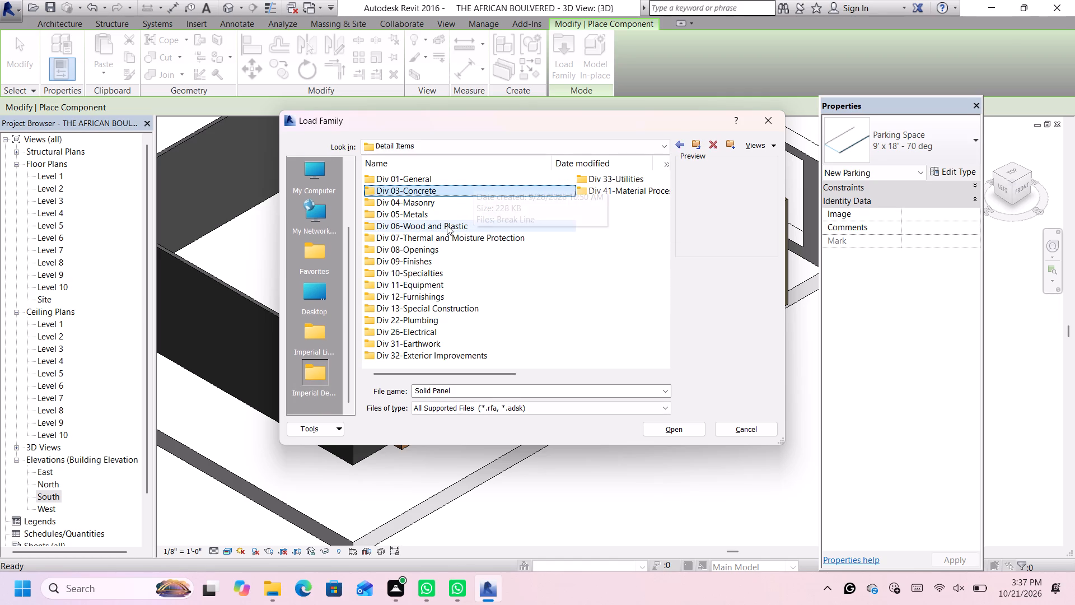
double_click(450, 202)
double_click(447, 202)
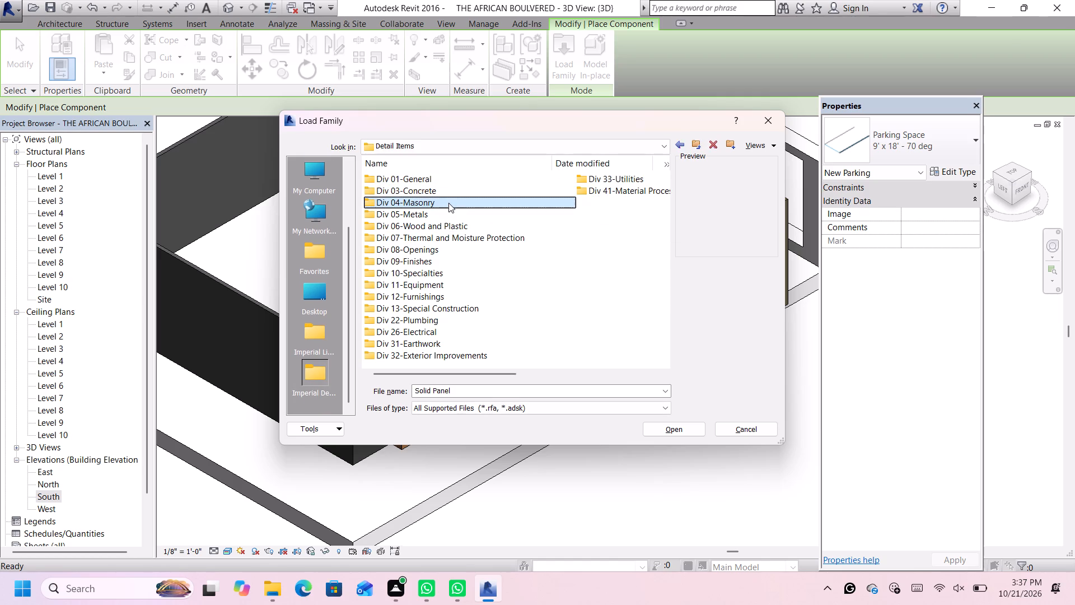
triple_click(448, 202)
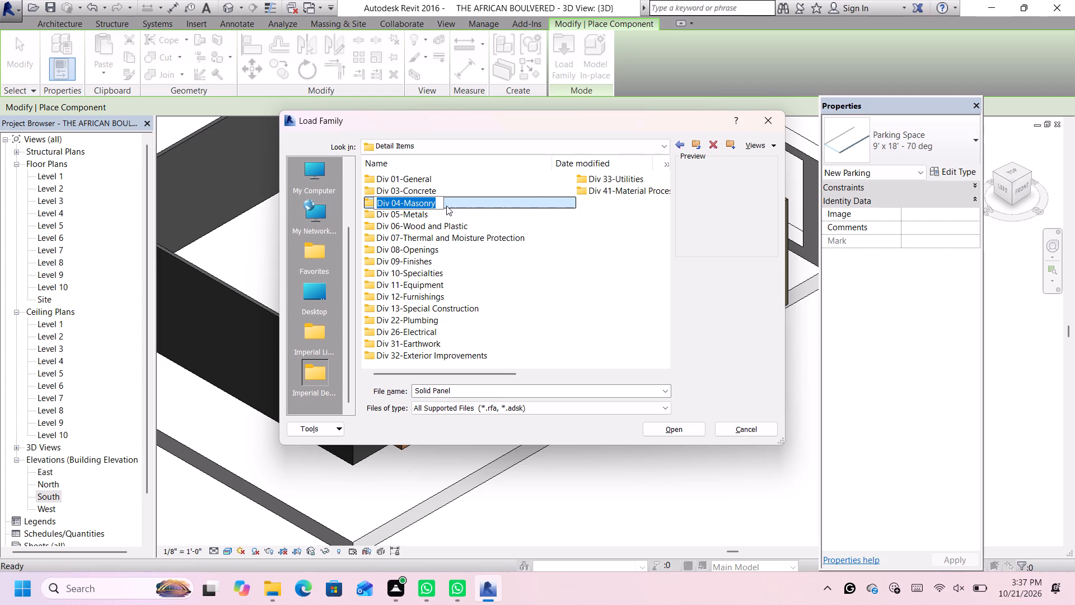
click(429, 202)
double_click(444, 176)
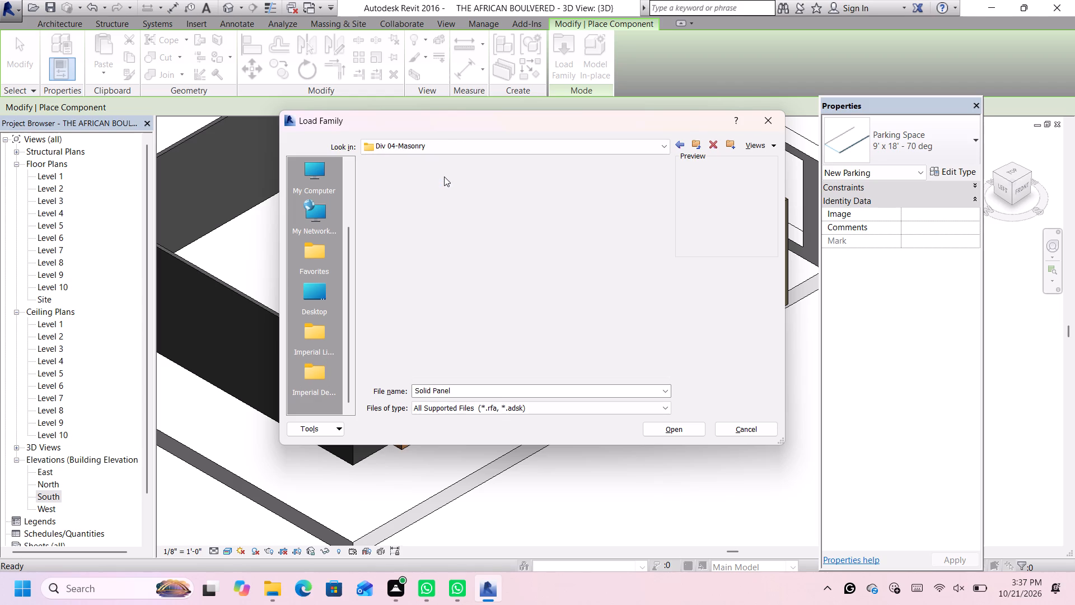
double_click(444, 179)
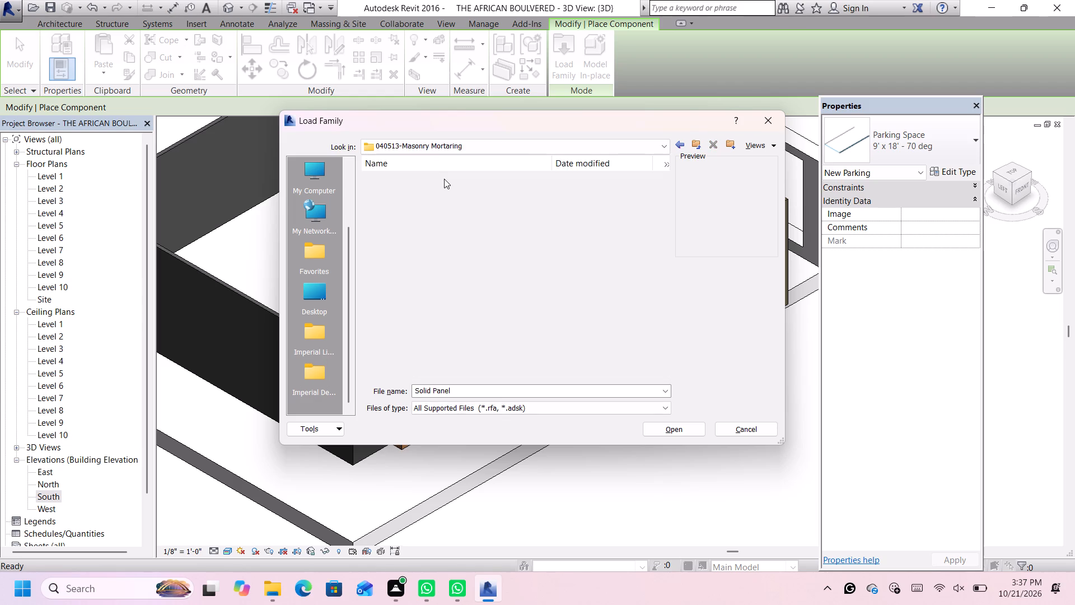
click(444, 179)
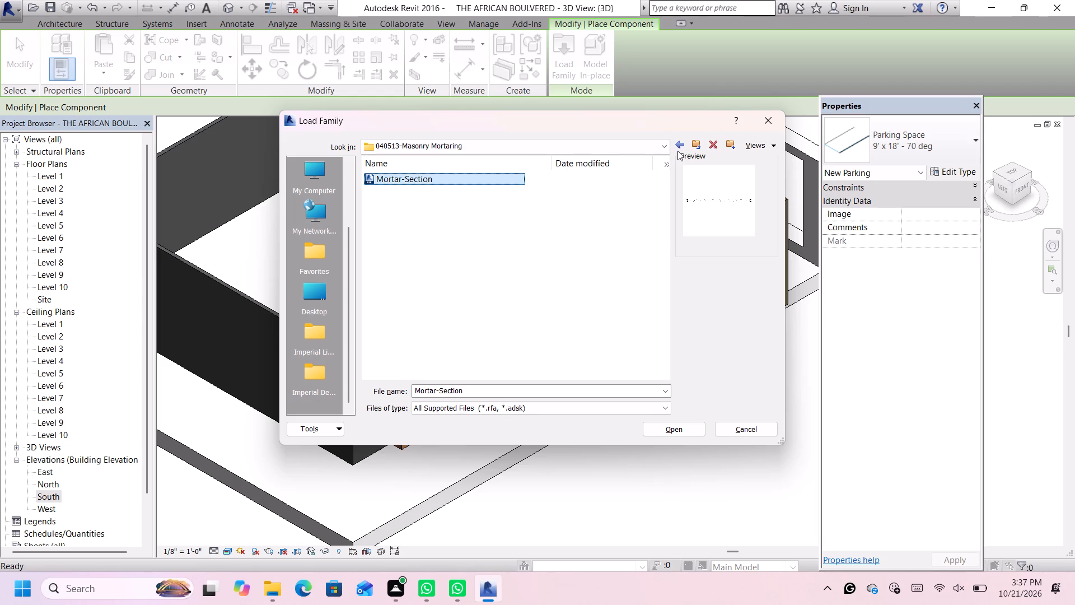
click(677, 149)
click(679, 145)
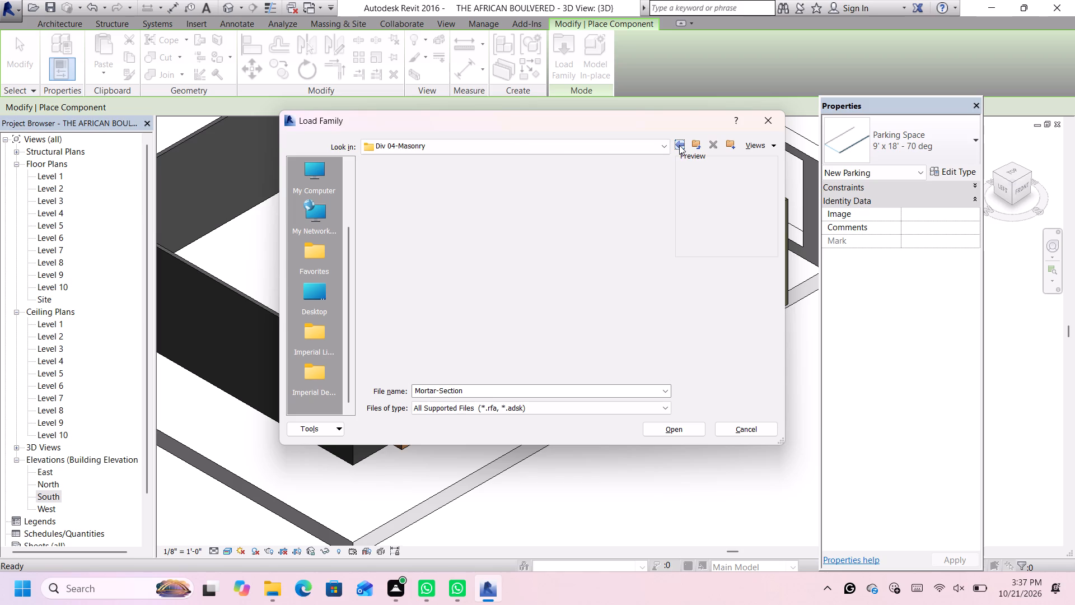
click(679, 145)
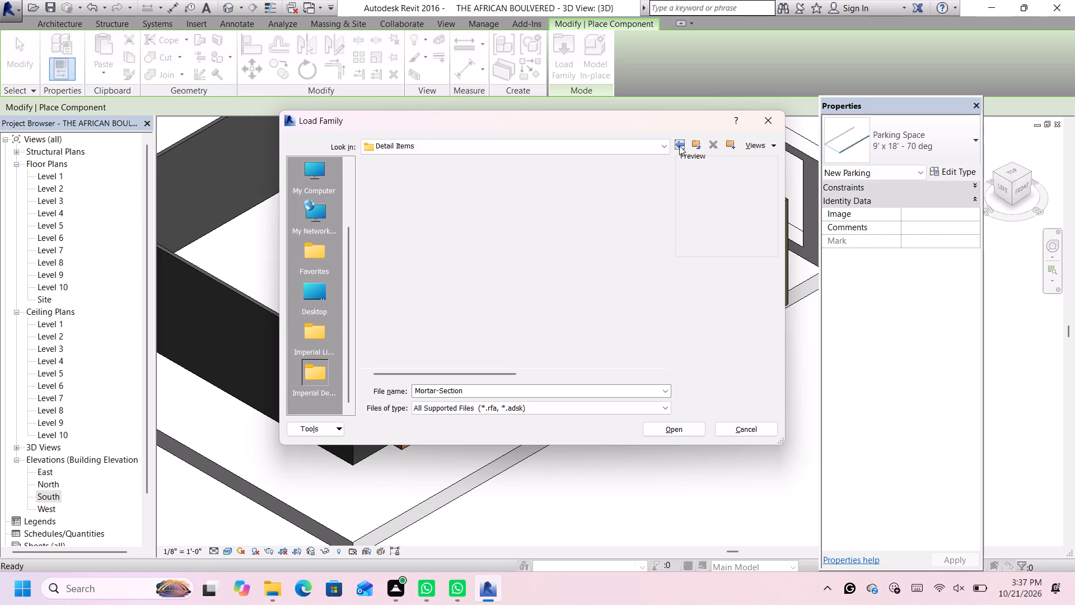
click(679, 146)
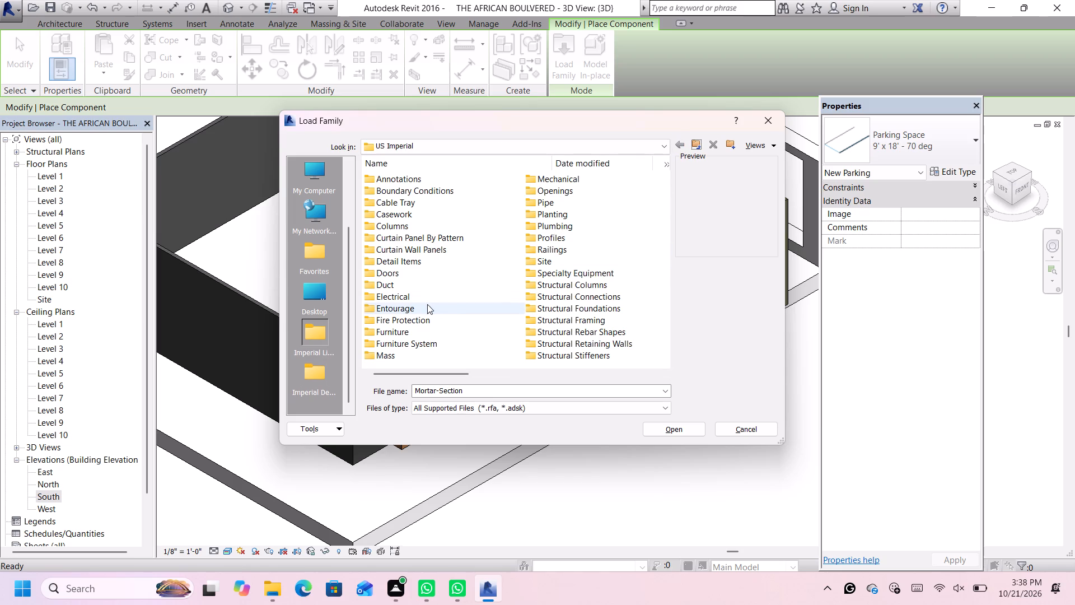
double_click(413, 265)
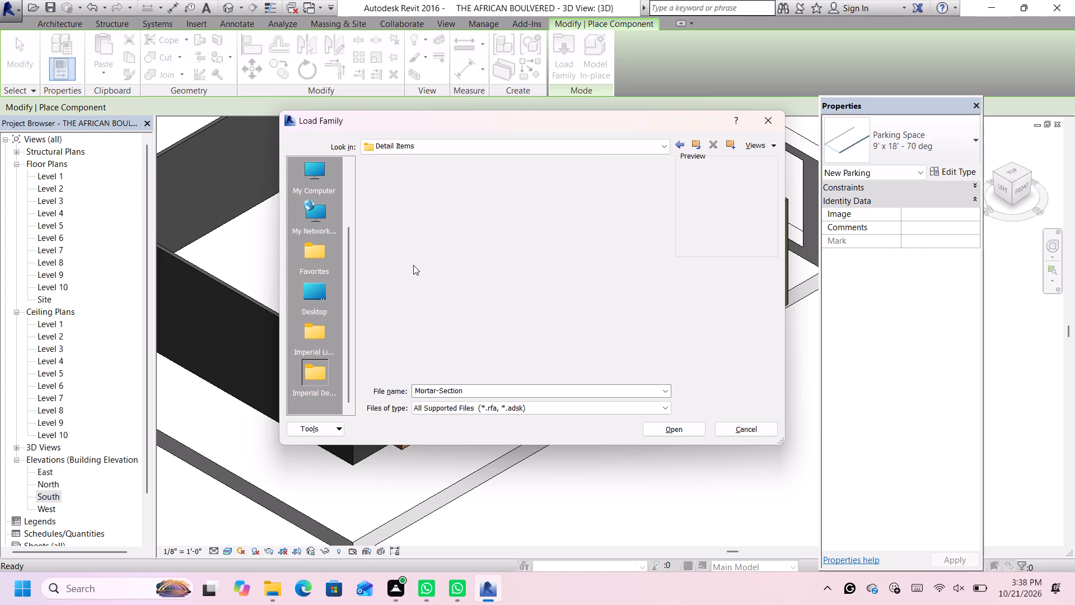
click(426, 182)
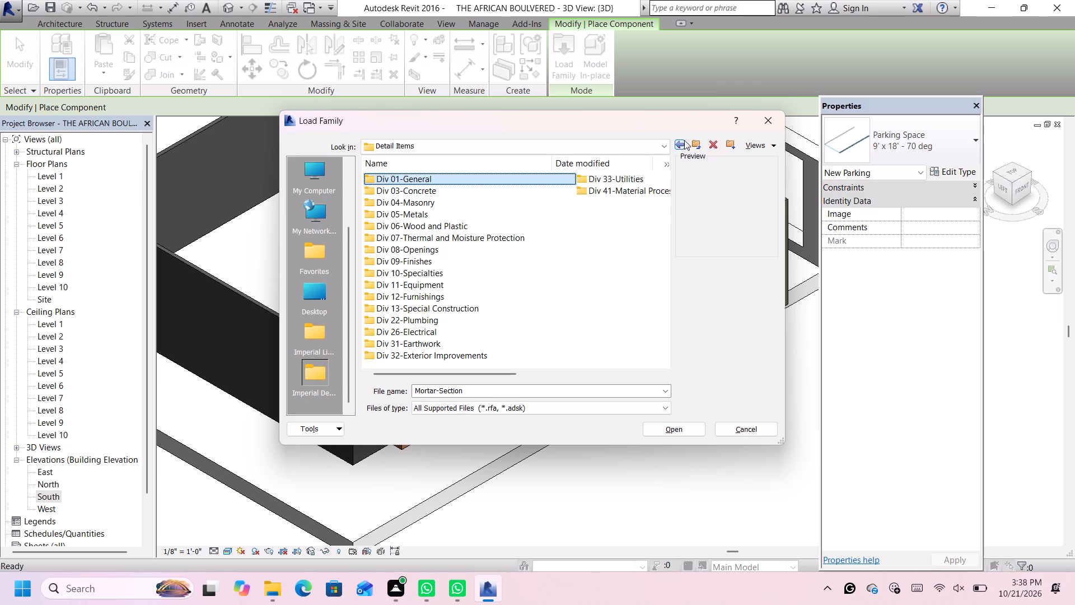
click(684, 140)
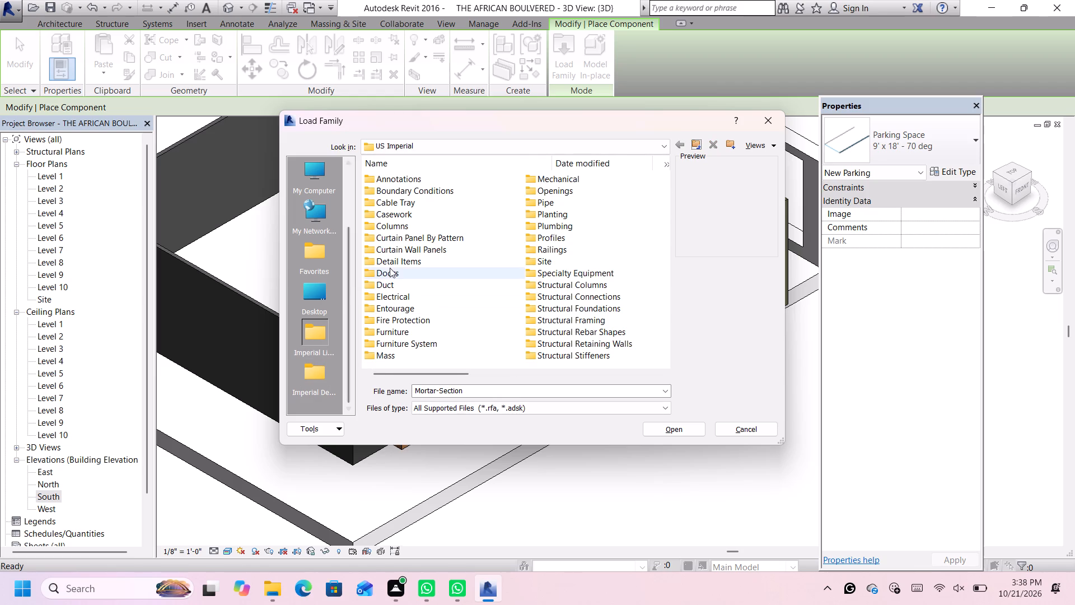
Preview balancing and control damper families, including Control Damper - Parallel Blade, in the Duct Accessories Dampers folder.
double_click(399, 289)
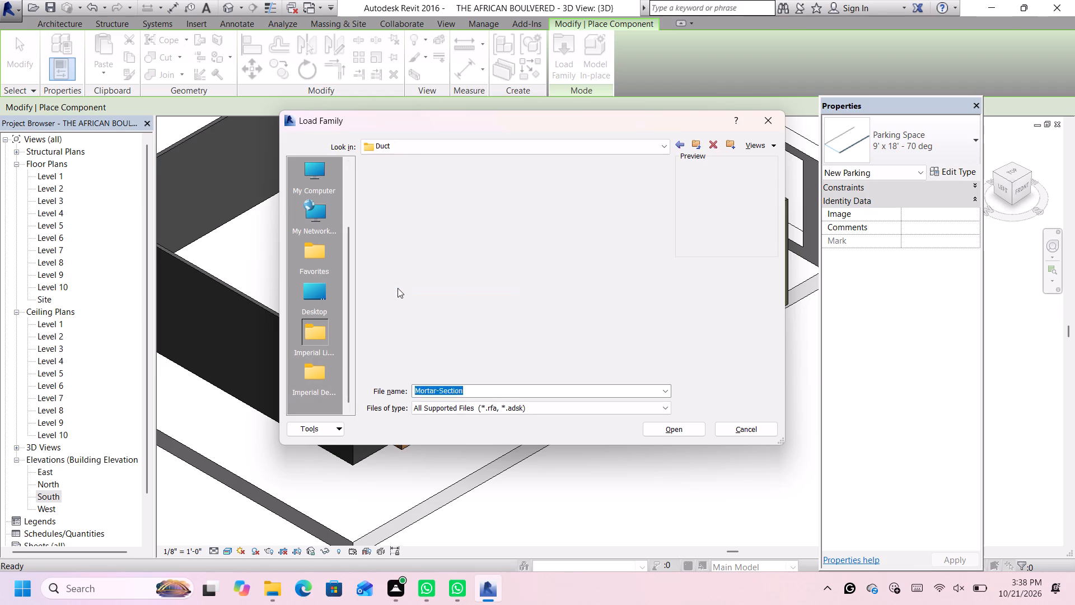
double_click(429, 185)
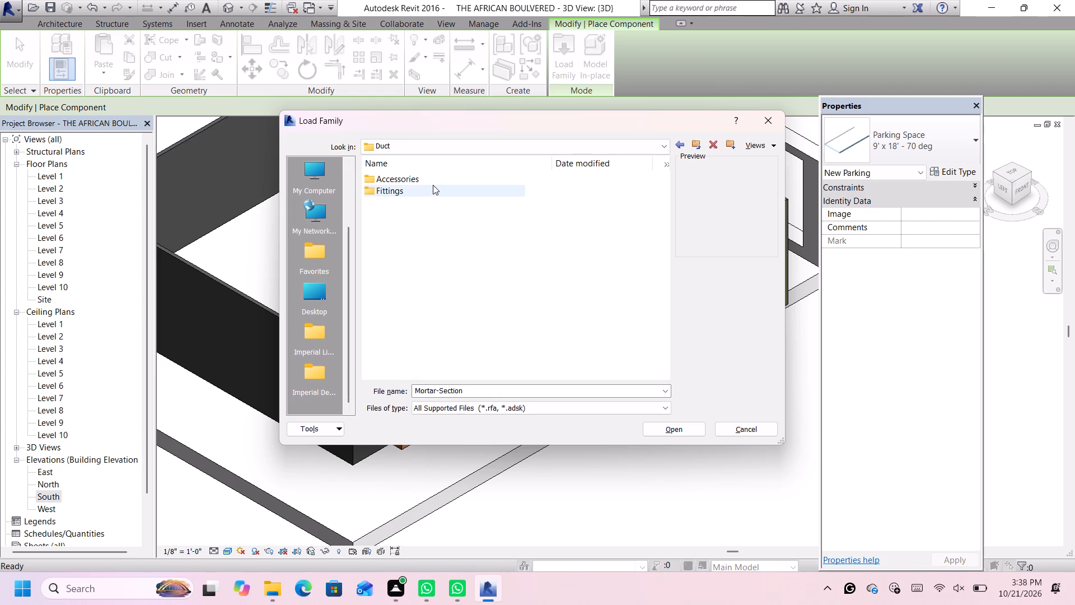
double_click(437, 174)
double_click(434, 175)
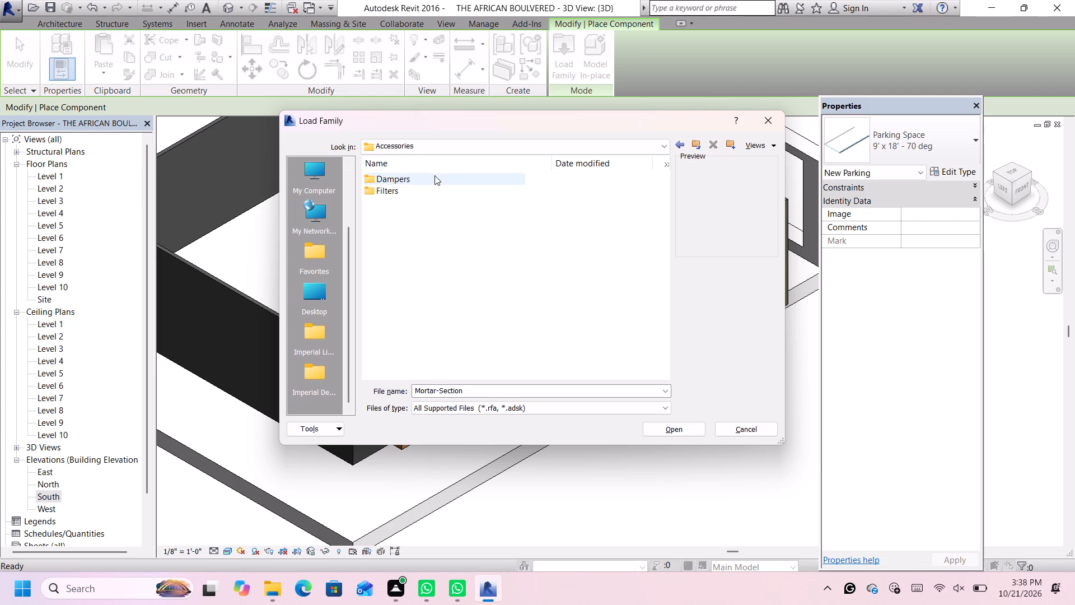
click(436, 175)
click(439, 197)
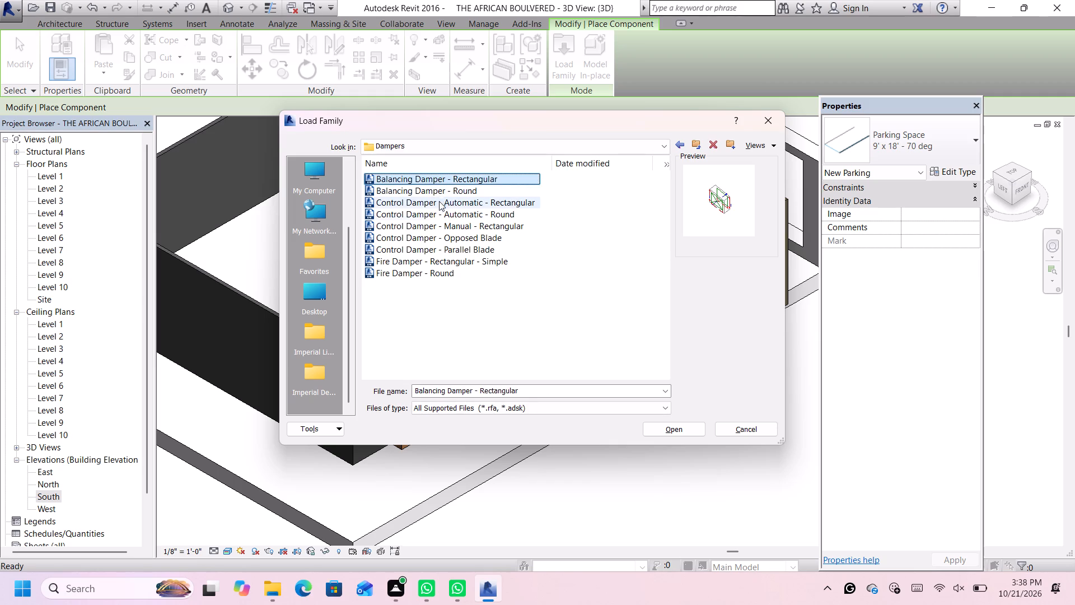
click(431, 222)
click(435, 249)
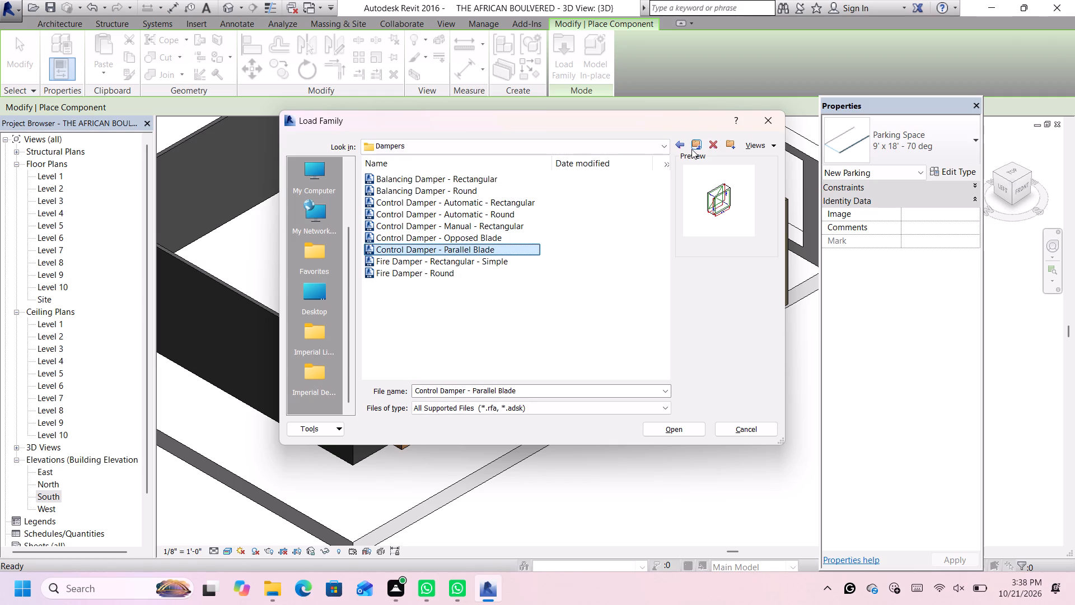
click(676, 147)
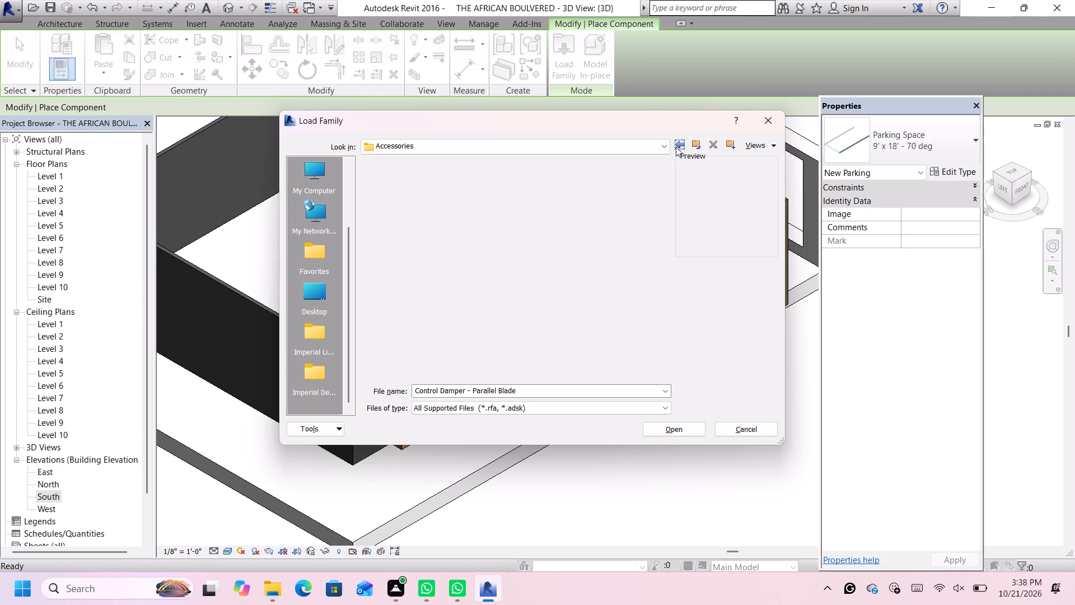
Preview the bag, cartridge and angled panel families in the Duct Accessories Filters folder, and return to the US Imperial library.
double_click(418, 192)
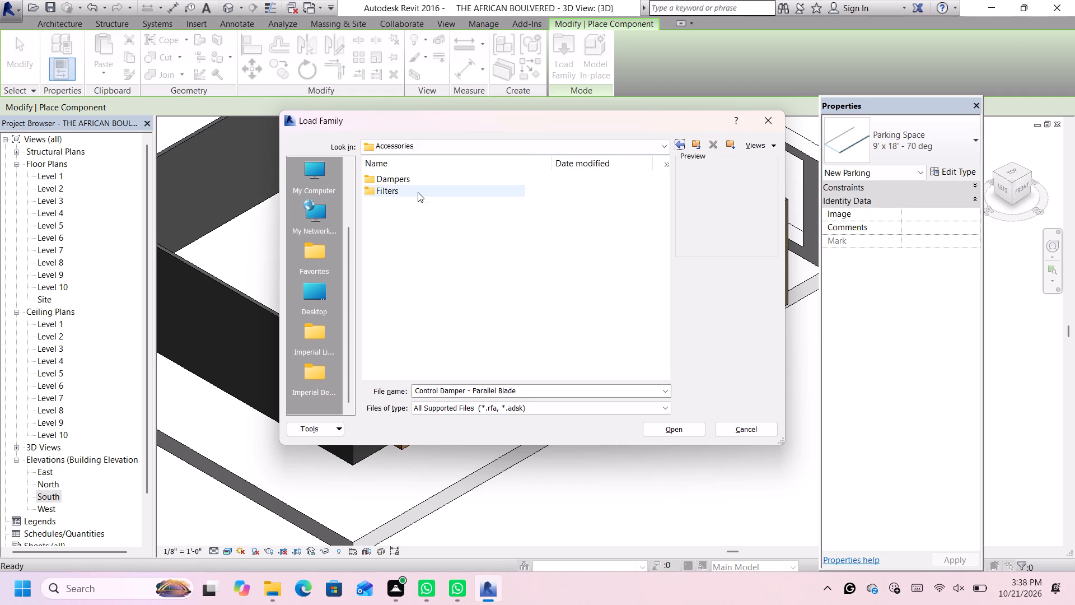
click(430, 176)
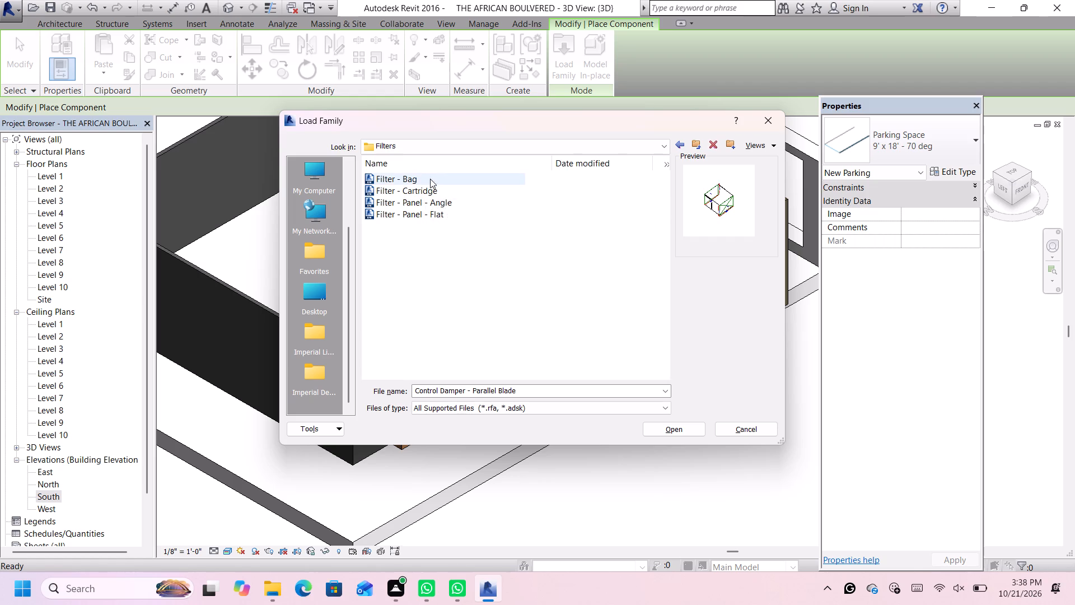
click(428, 190)
click(428, 202)
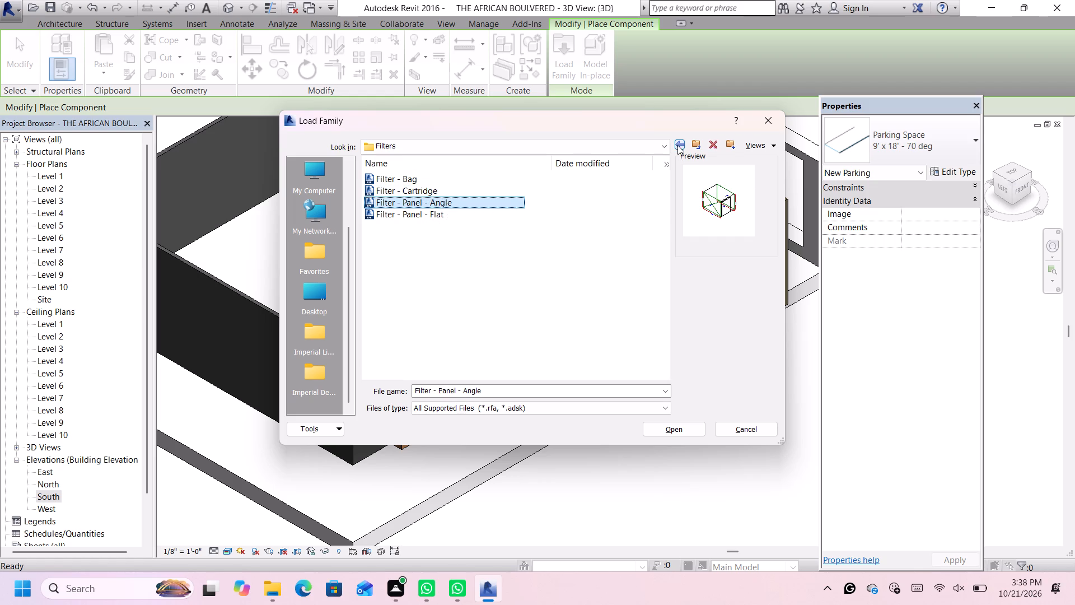
click(677, 145)
click(677, 145)
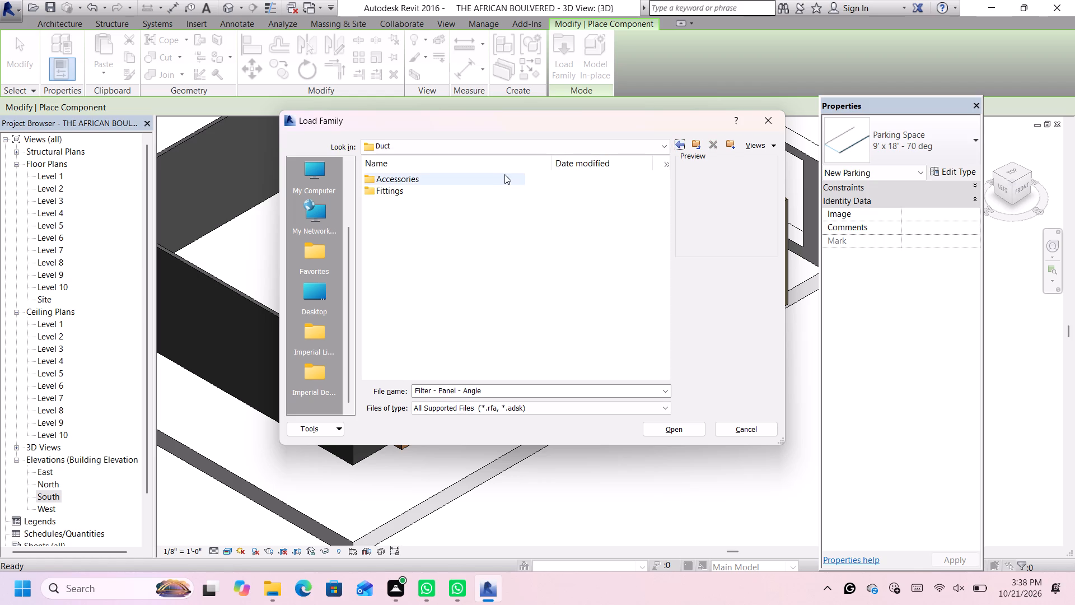
click(676, 143)
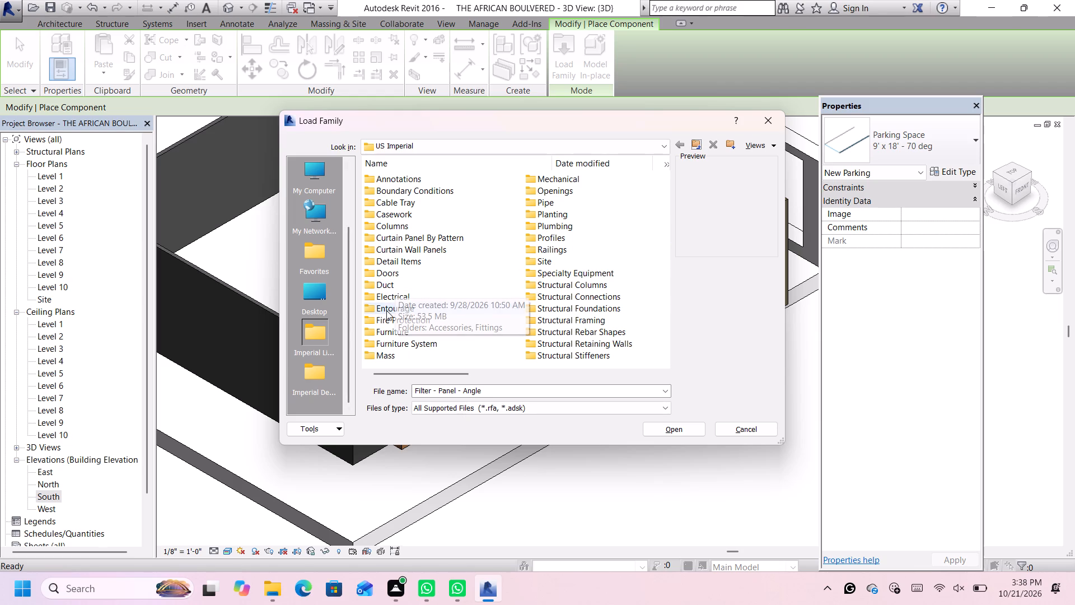
Preview the Entourage families, including RPC Chair, RPC Female, Van and RPC Notebook Computer, and return to the US Imperial library.
click(386, 310)
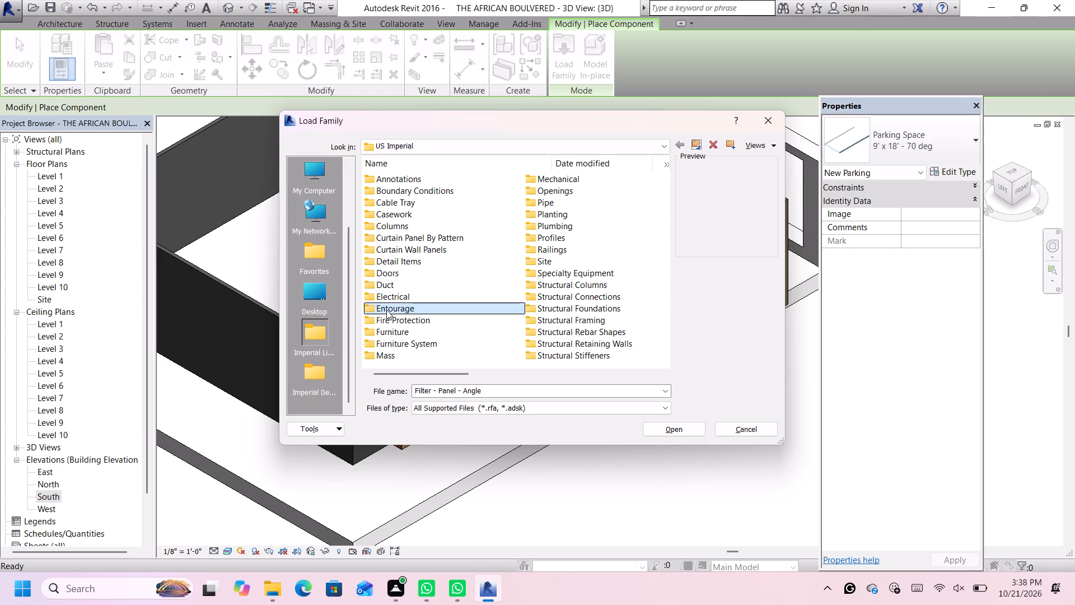
double_click(386, 309)
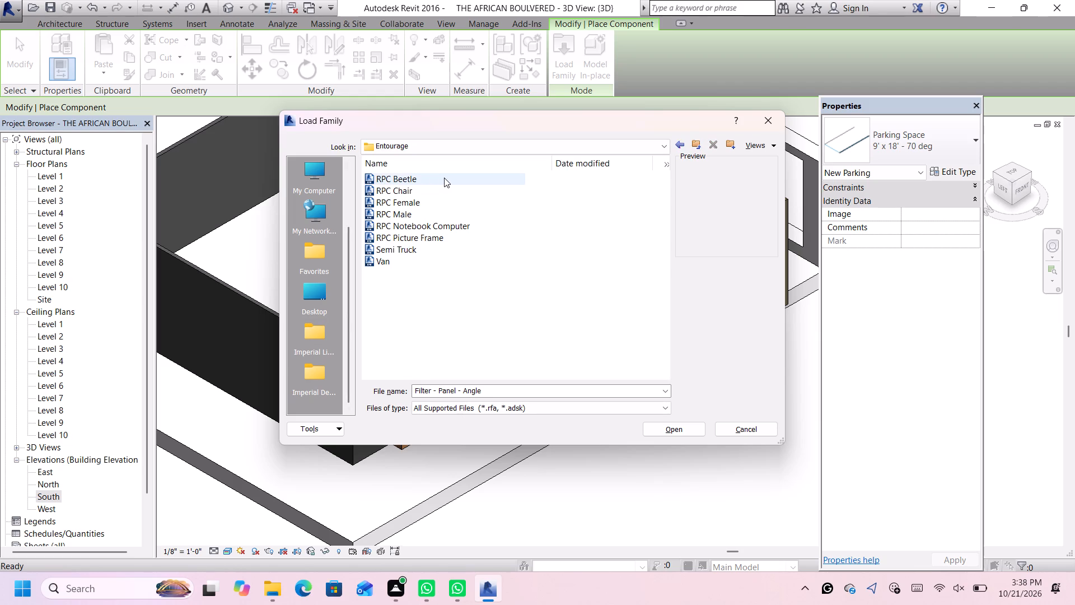
click(444, 178)
click(443, 188)
click(443, 196)
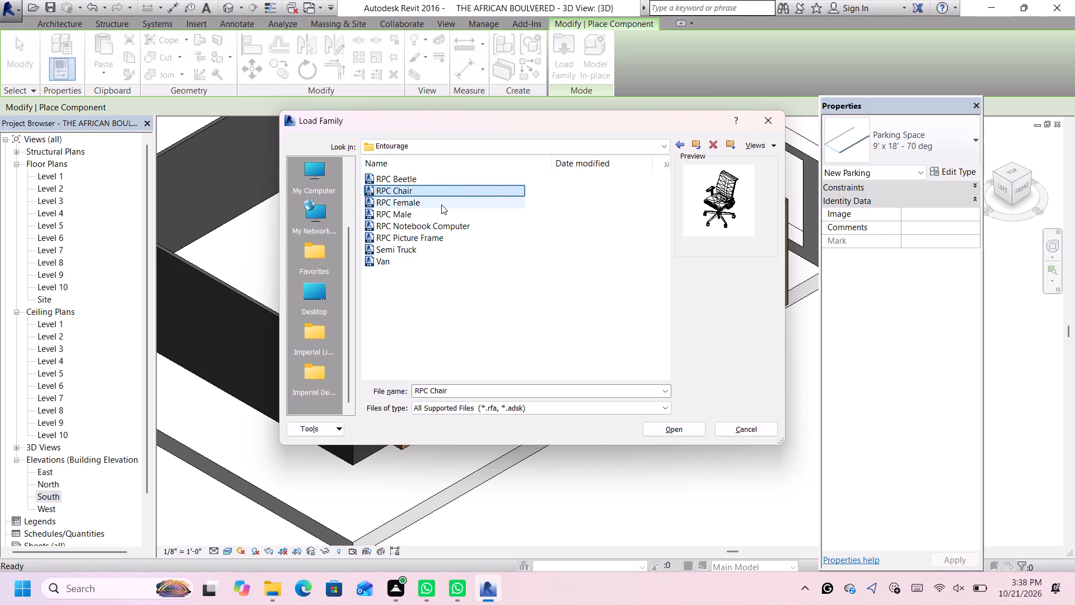
click(441, 201)
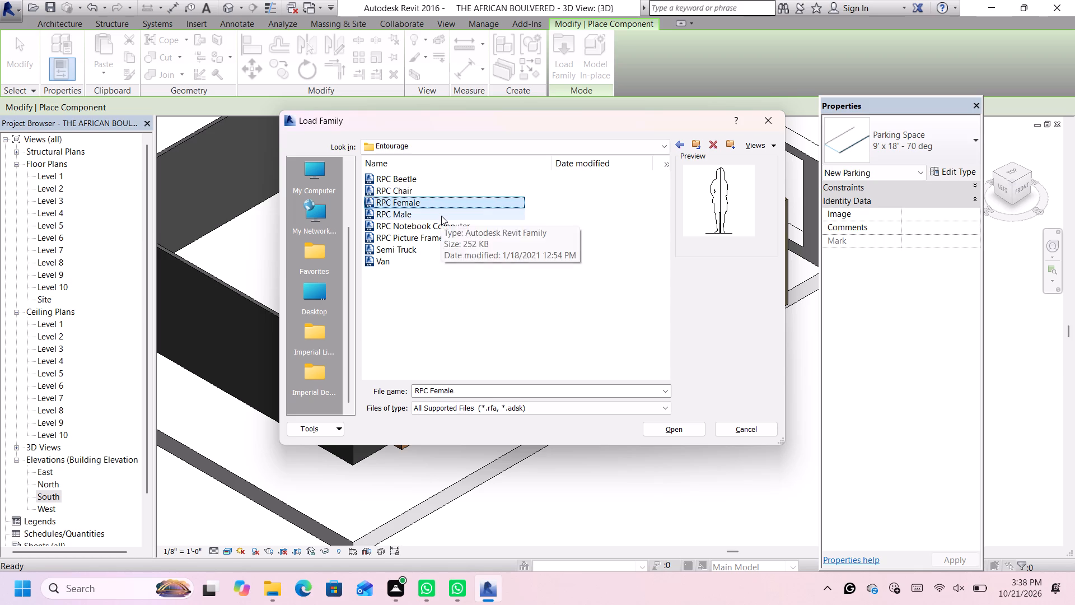
click(441, 216)
click(446, 223)
click(448, 234)
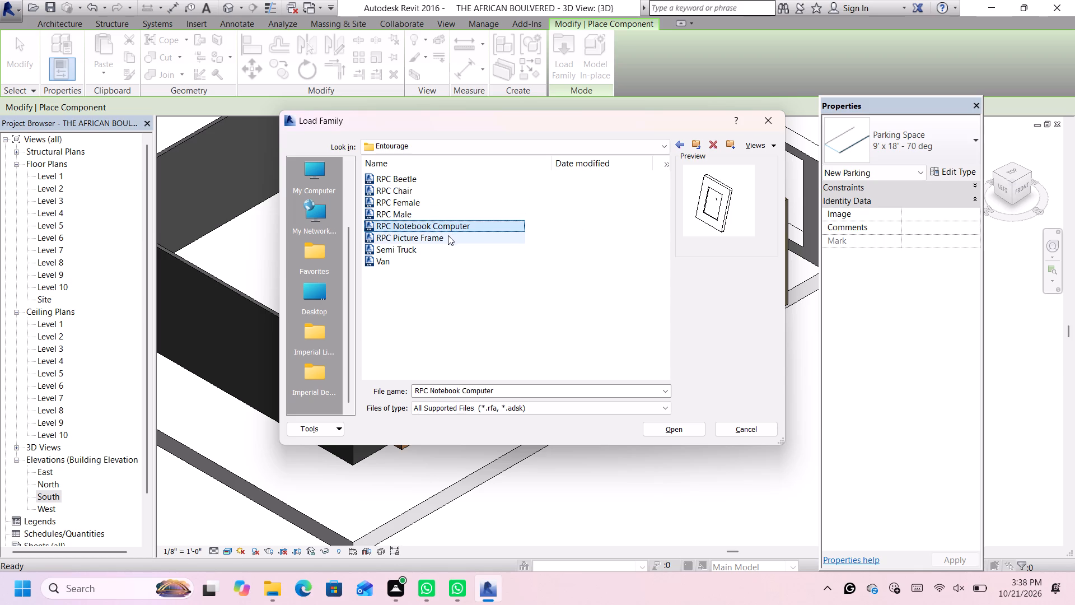
click(448, 249)
click(447, 258)
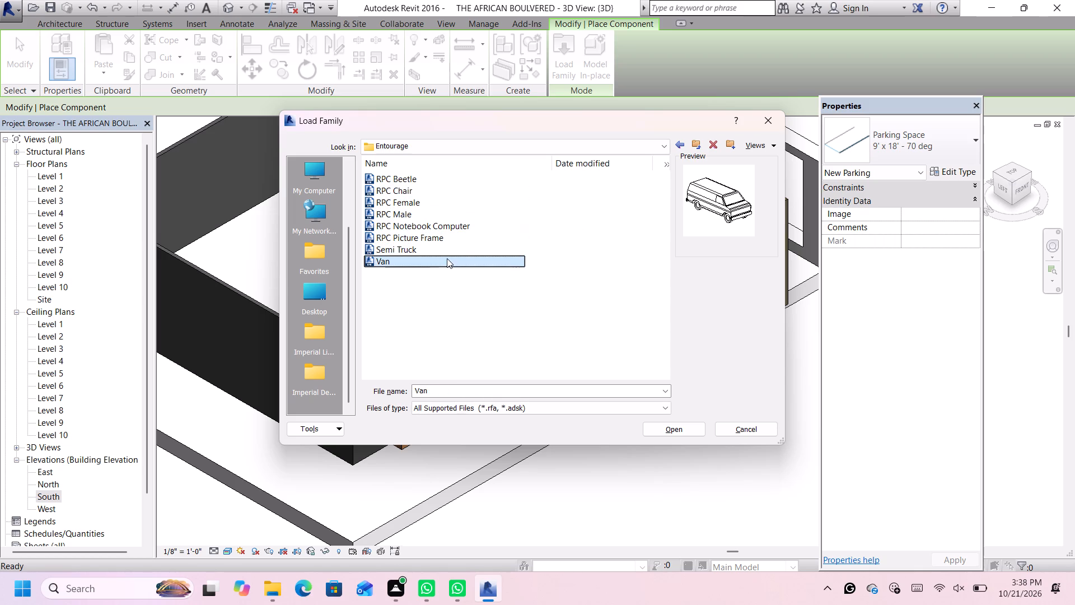
click(466, 220)
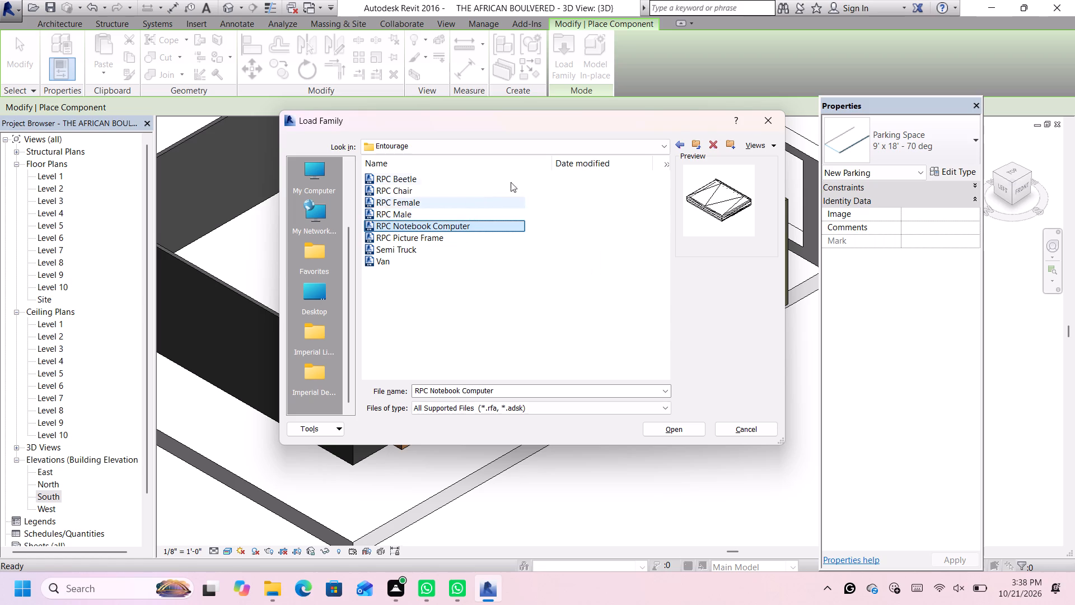
click(683, 142)
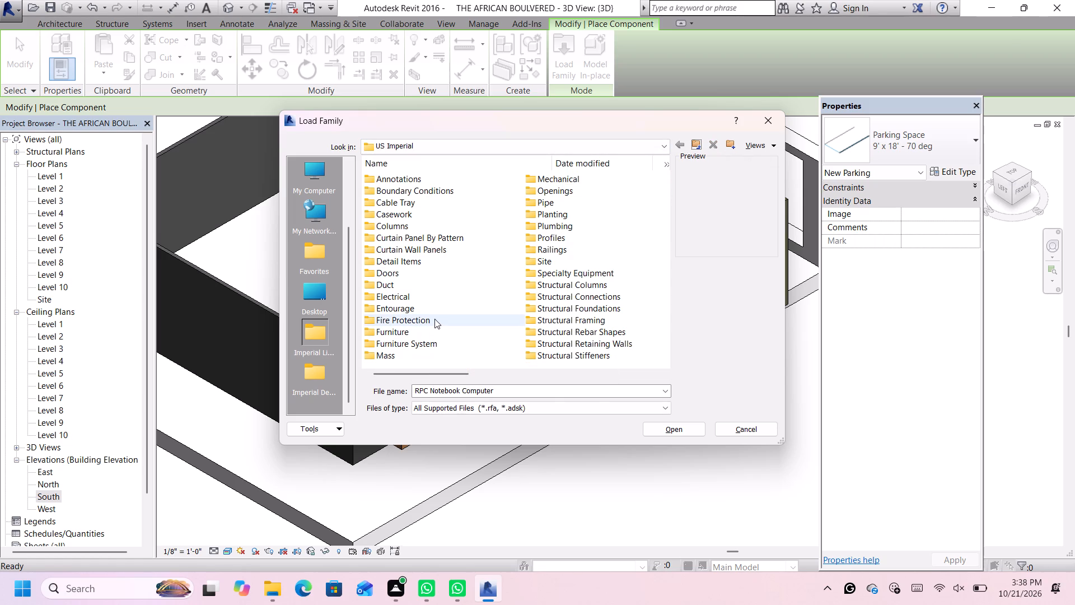
Preview the hose rack and hose reel cabinet families in the Fire Protection Cabinets folder, and return to Fire Protection.
double_click(434, 319)
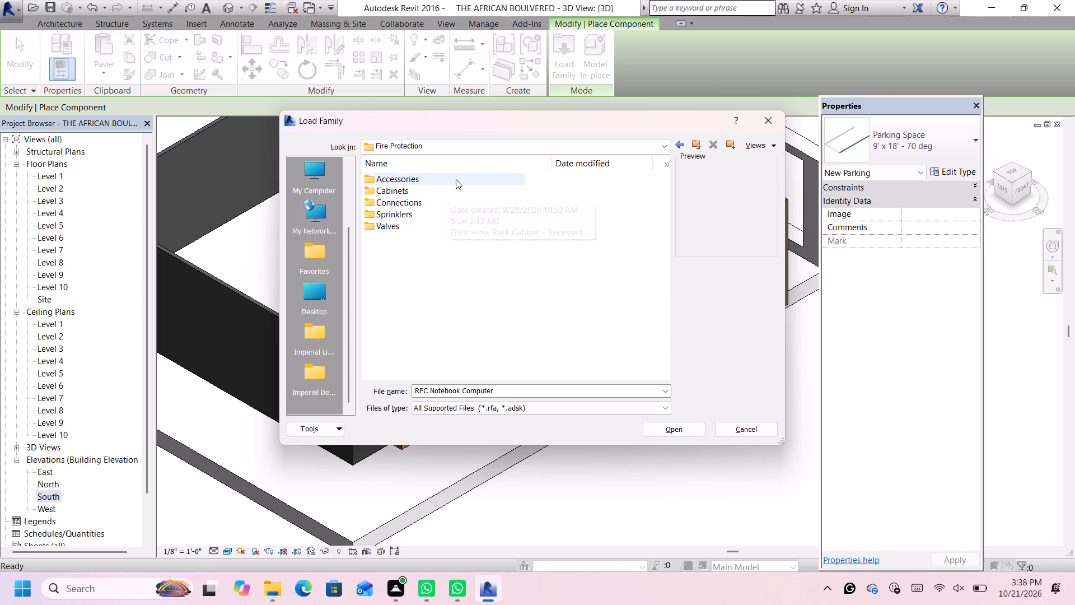
double_click(456, 179)
click(457, 178)
click(461, 182)
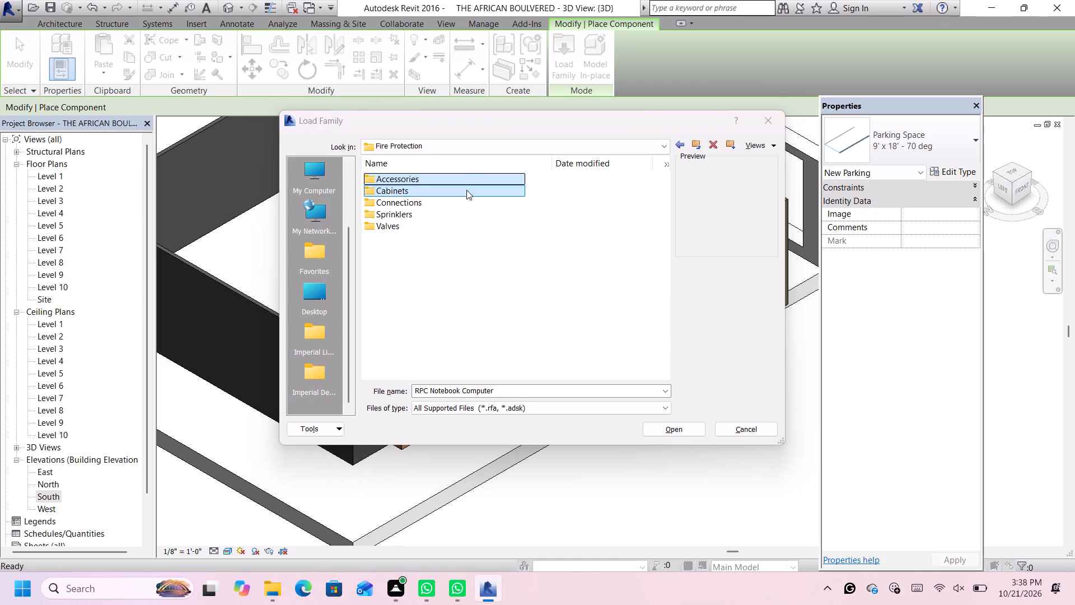
click(475, 178)
double_click(474, 178)
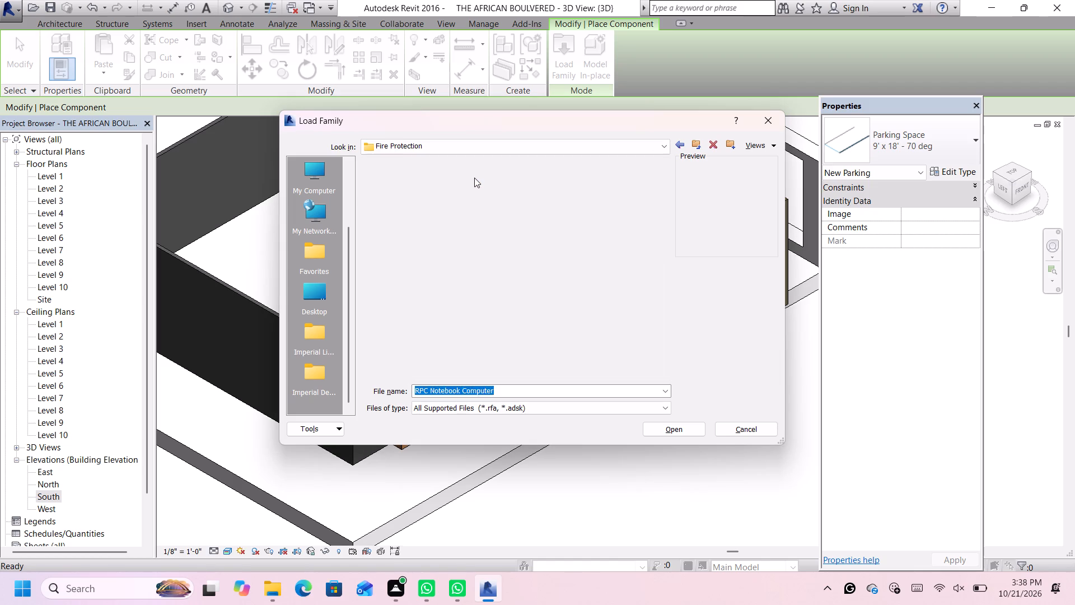
click(474, 178)
click(474, 190)
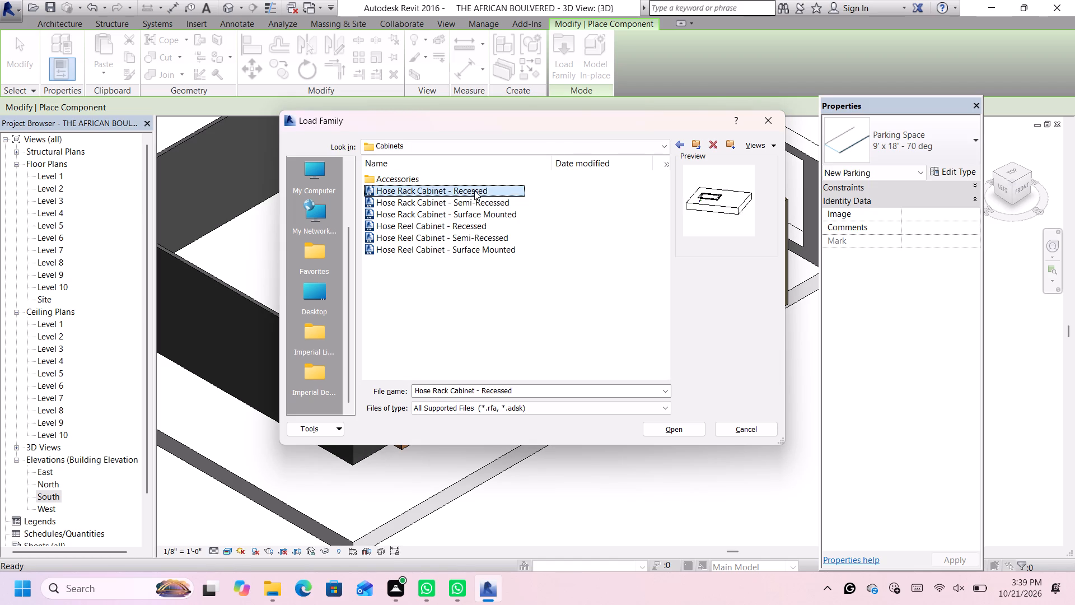
click(476, 201)
click(476, 208)
click(475, 218)
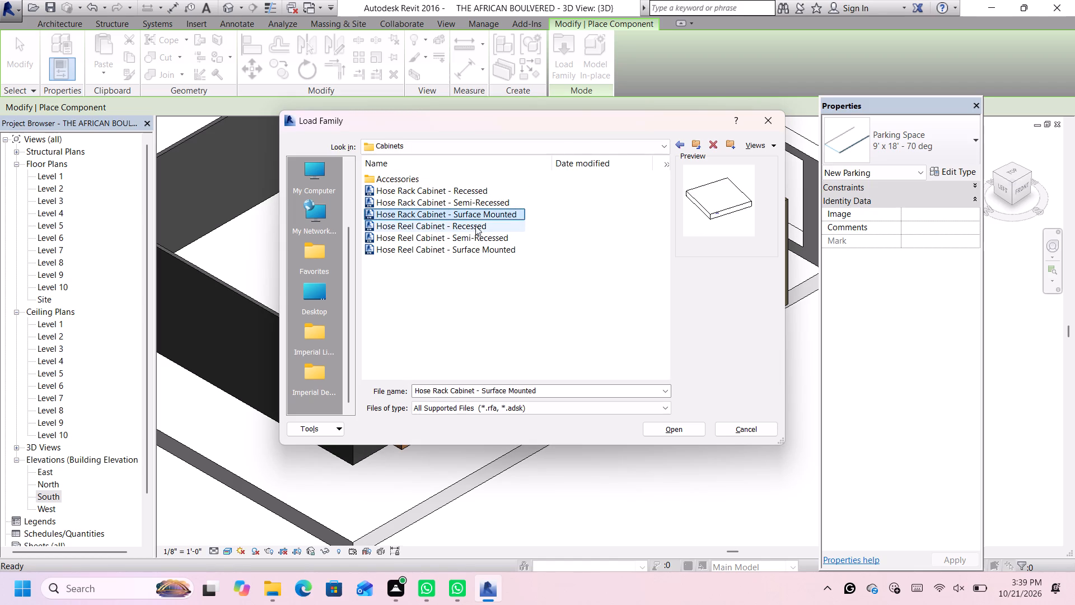
click(475, 232)
click(474, 247)
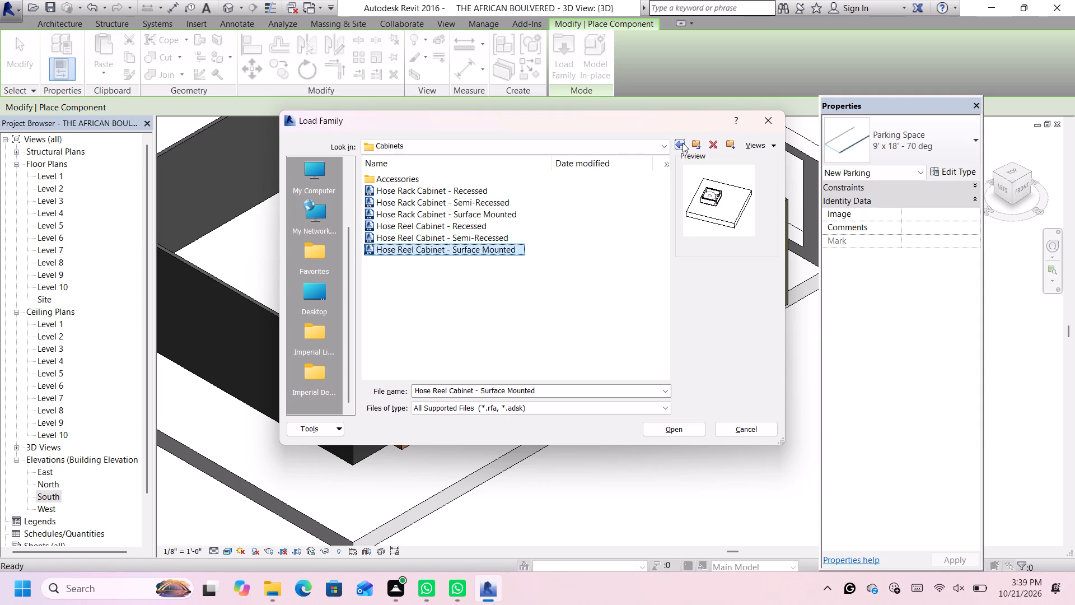
click(683, 143)
Preview Fire Department Inlet Connection - 2 Way - Flush Plate in Connections and Sprinkler - Horizontal Sidewall in Sprinklers, within Fire Protection.
double_click(468, 188)
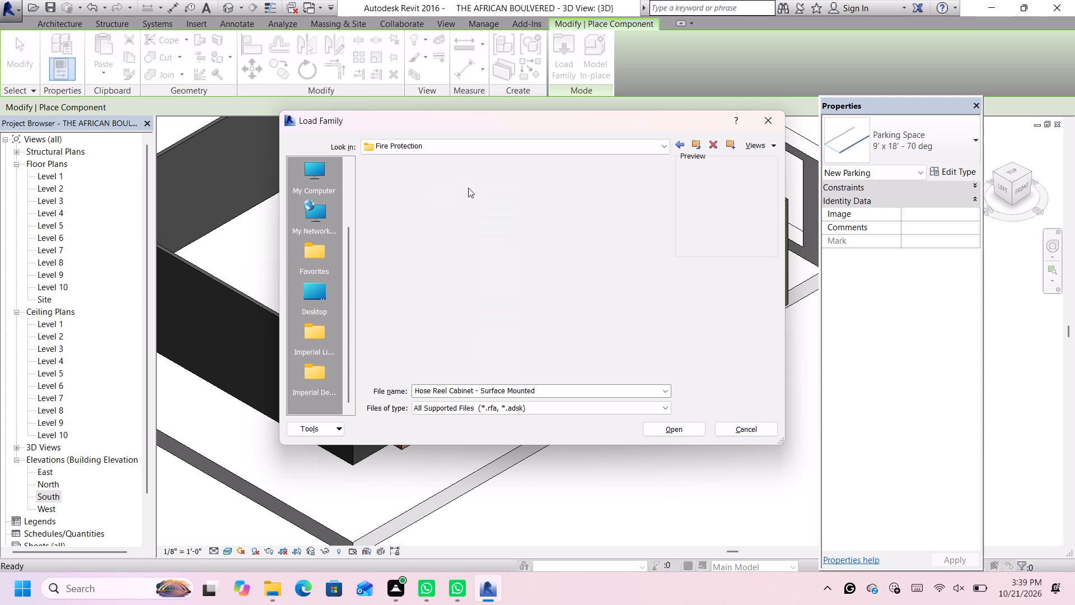
click(464, 188)
click(462, 209)
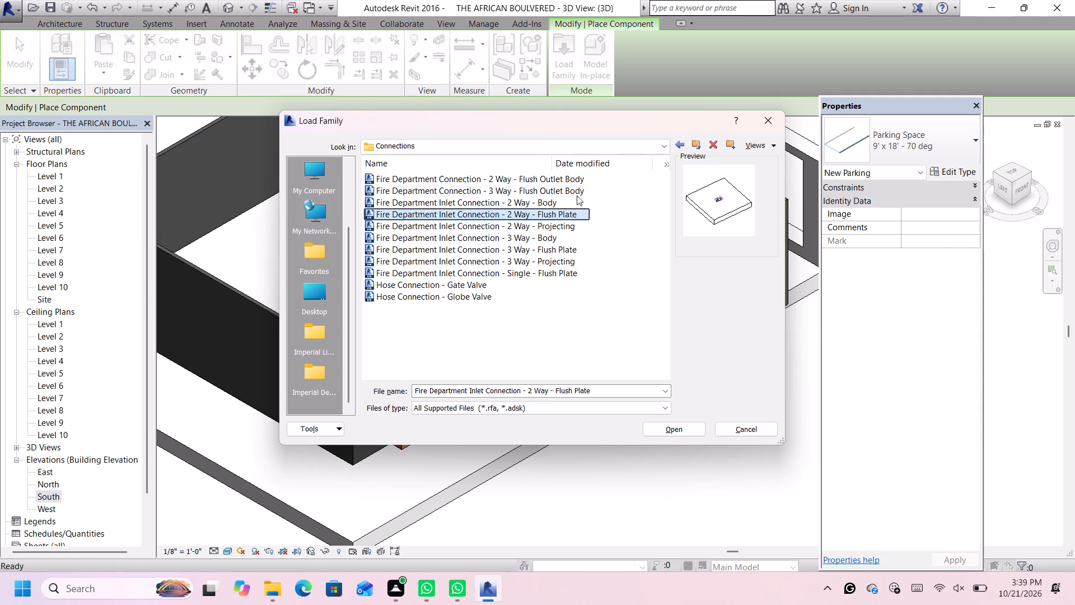
click(677, 143)
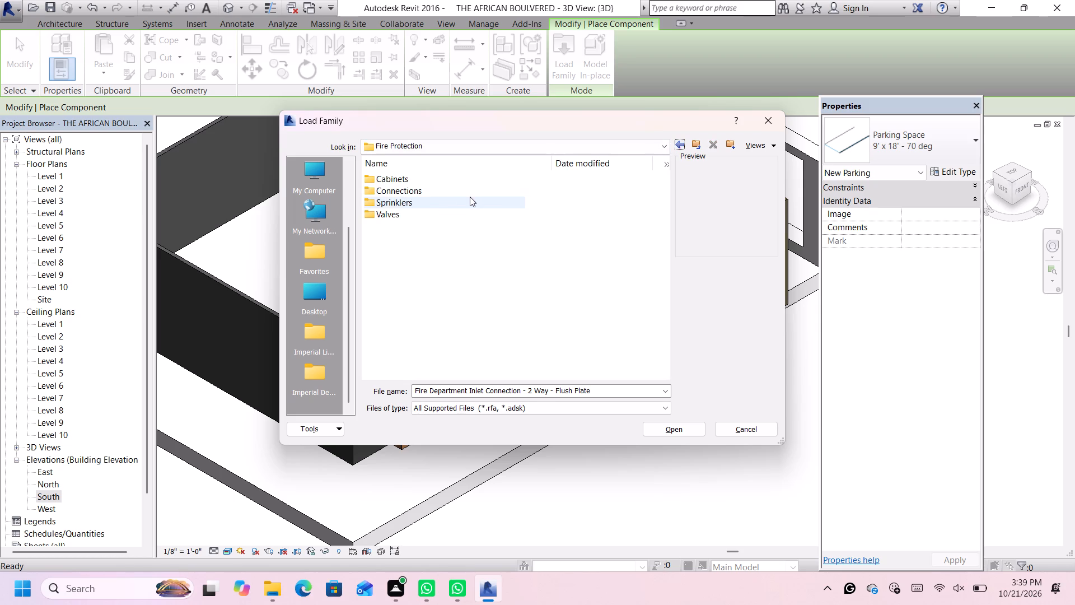
double_click(443, 197)
click(458, 169)
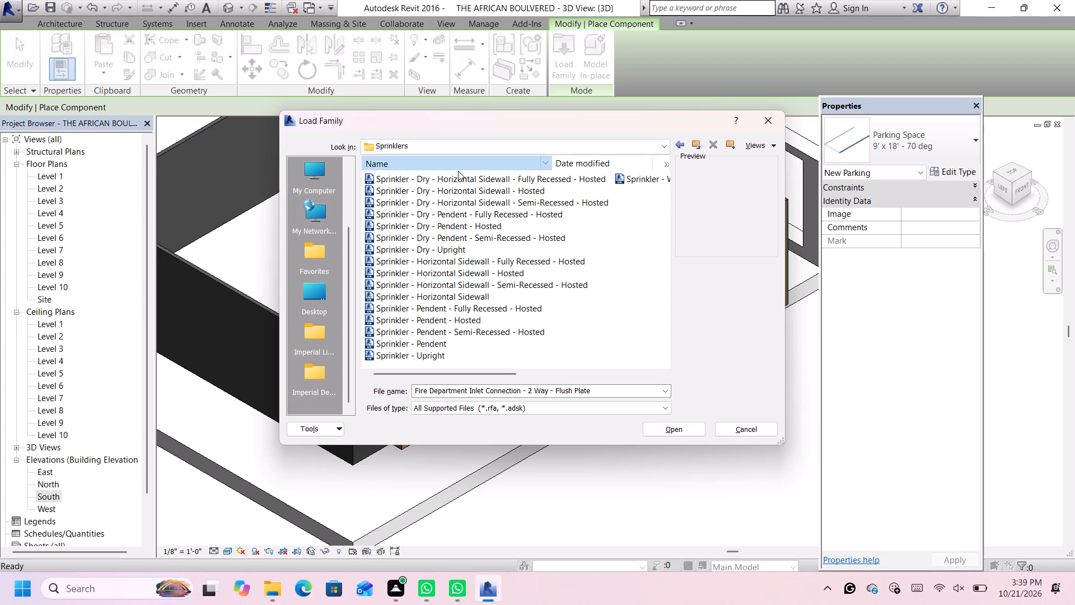
click(459, 180)
click(456, 204)
click(447, 249)
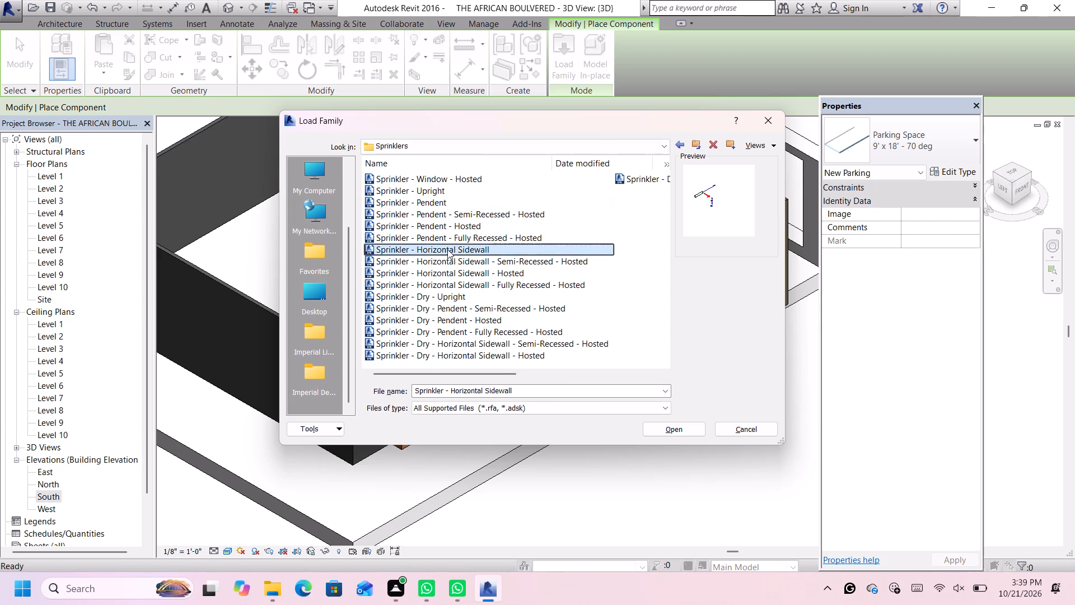
click(683, 141)
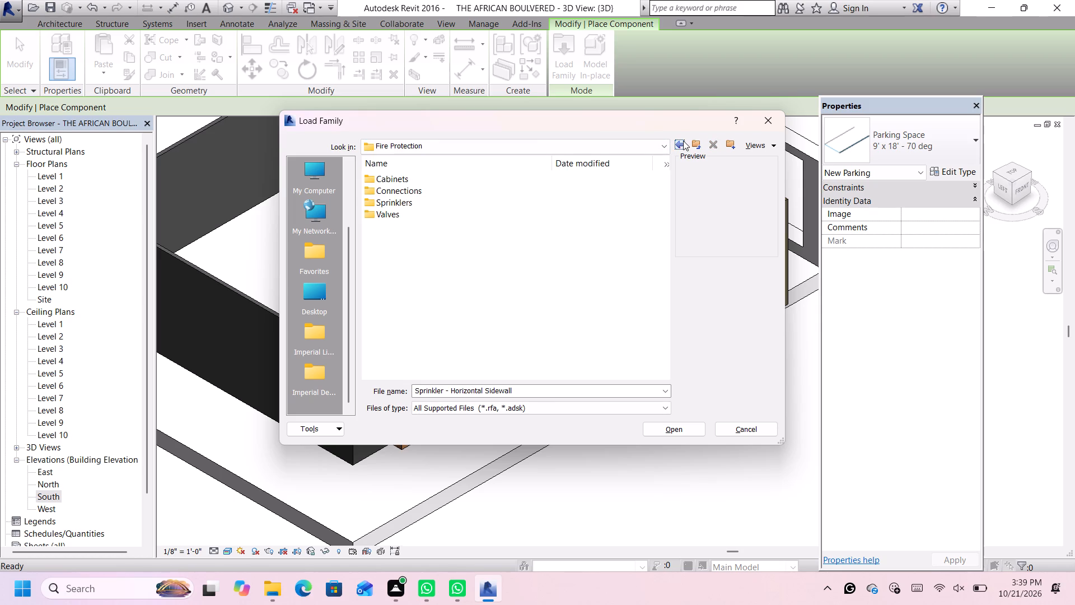
Preview the Fire Protection Valves families, including Calibrated Pressure Relief Valve and Dry Pipe Valve, and return to the US Imperial library.
click(419, 211)
click(419, 211)
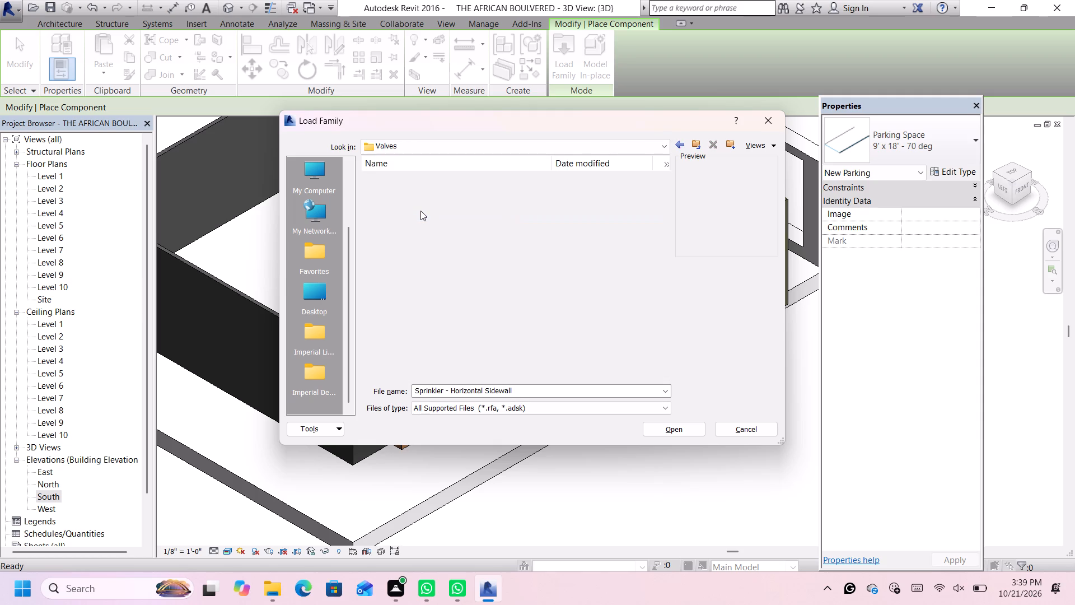
click(440, 177)
click(436, 195)
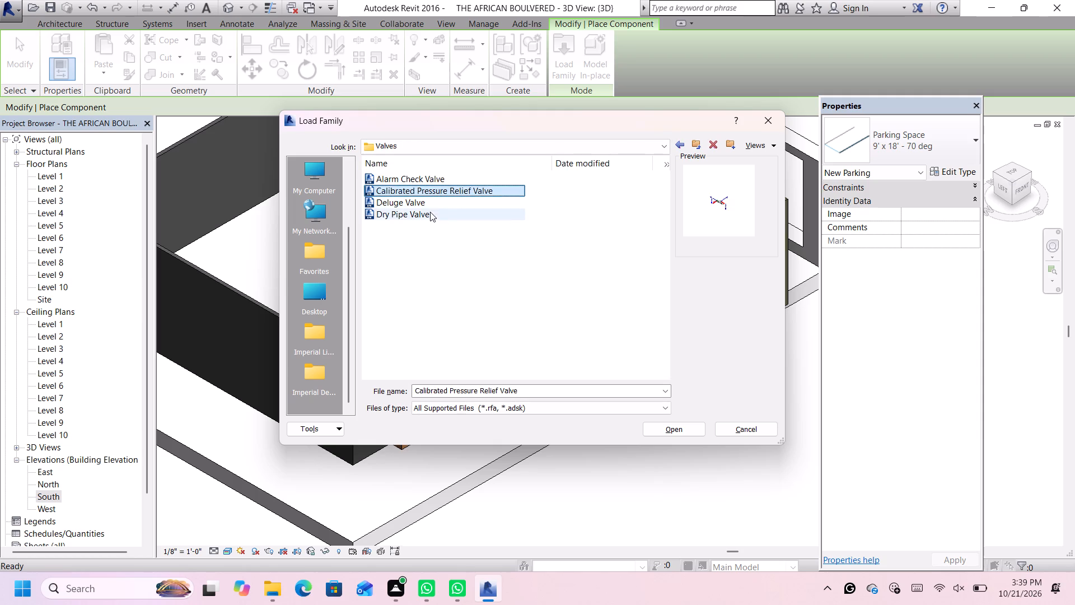
click(430, 212)
click(676, 146)
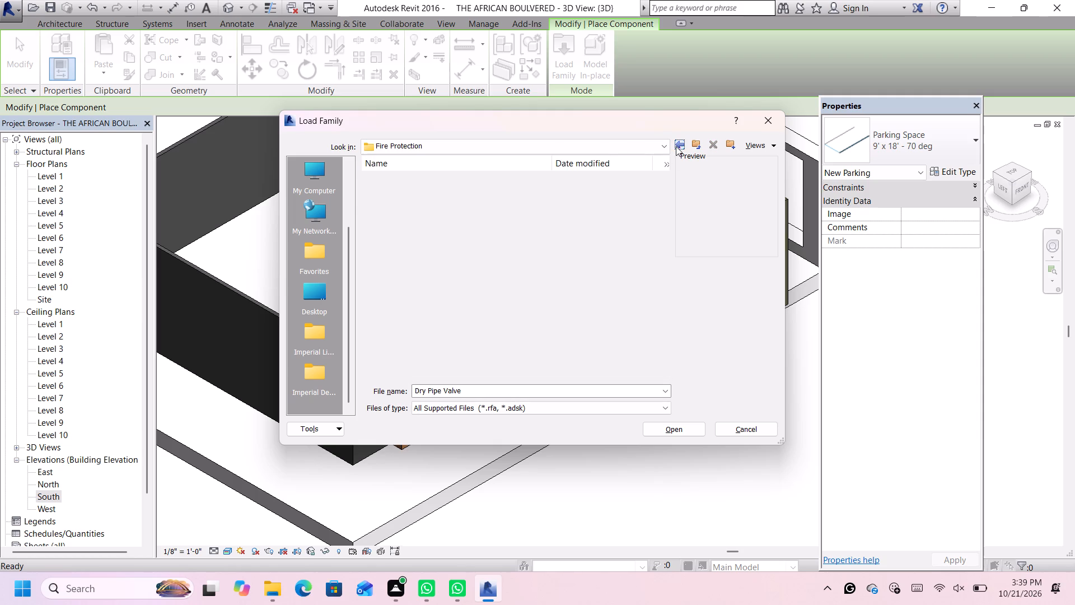
click(676, 146)
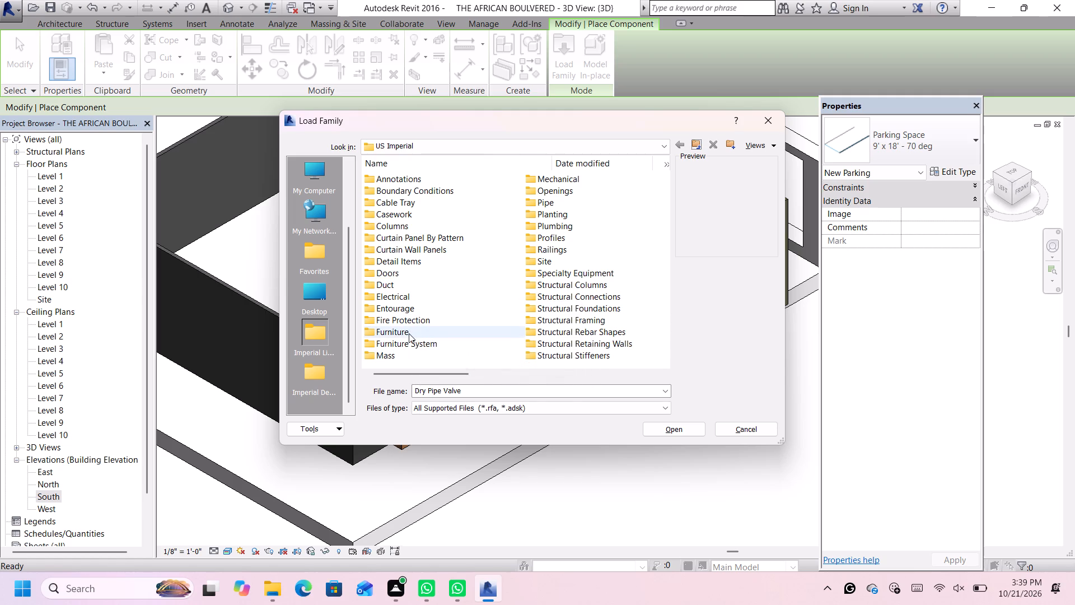
Preview the Mass families, including Arch, Diagnostic Tripod-3 point and Gable, and return to the US Imperial library.
double_click(400, 357)
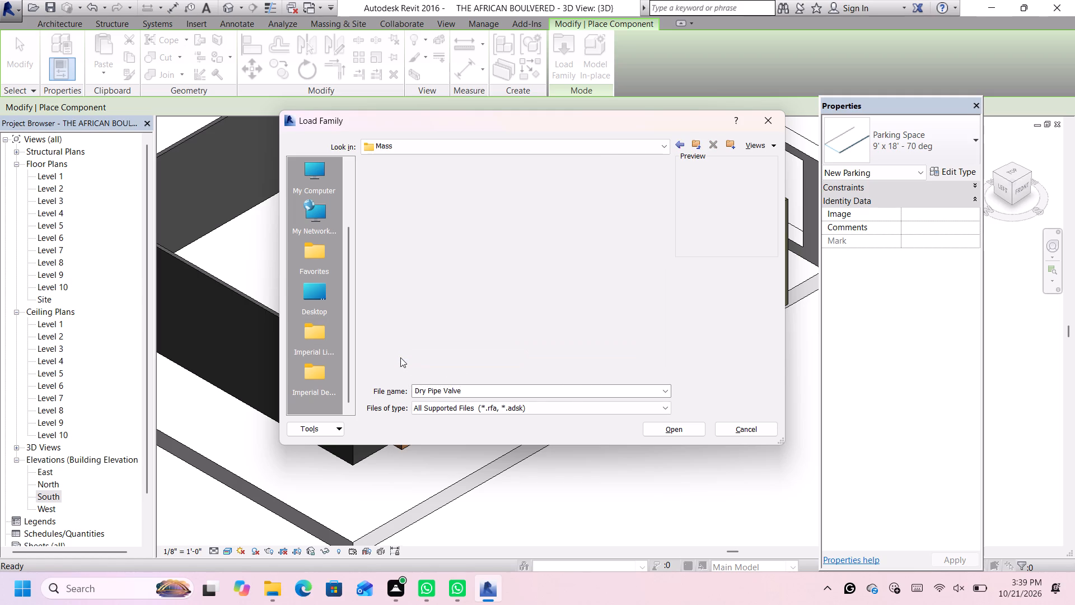
click(438, 189)
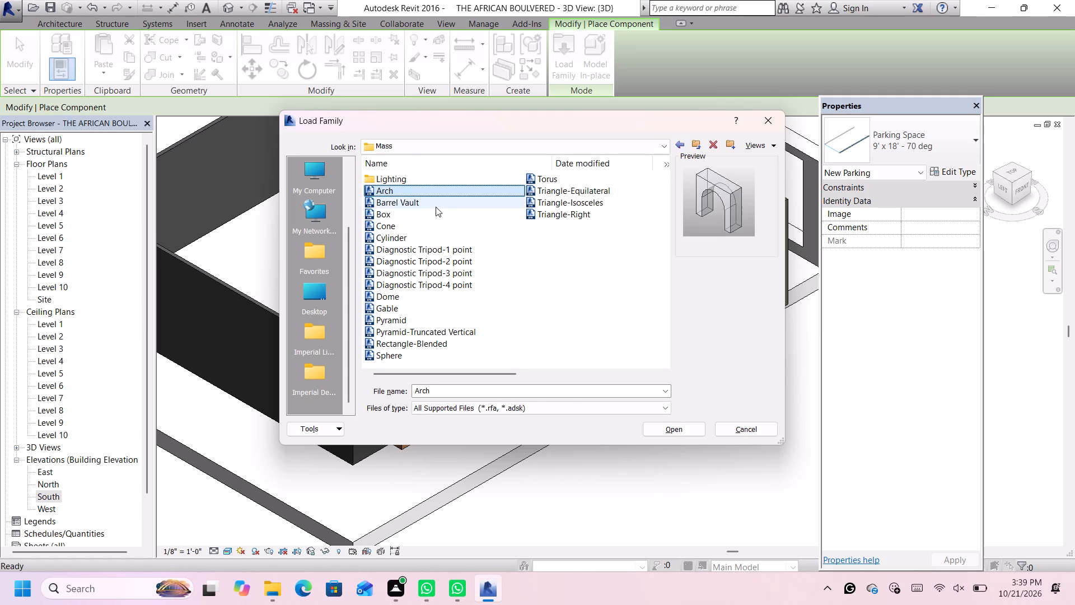
click(436, 207)
click(438, 229)
click(441, 250)
click(442, 278)
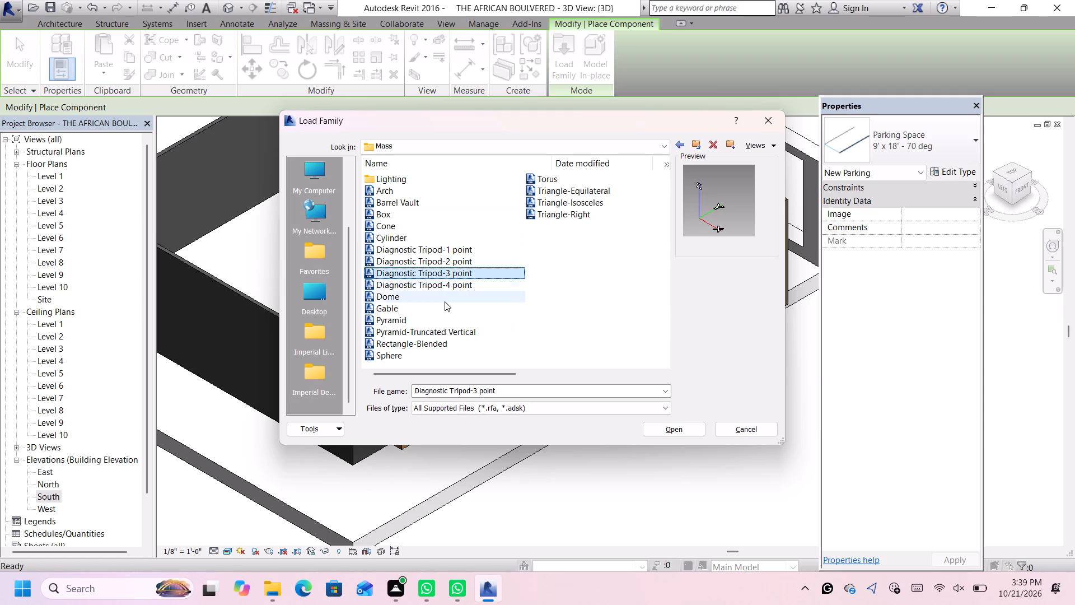
click(445, 306)
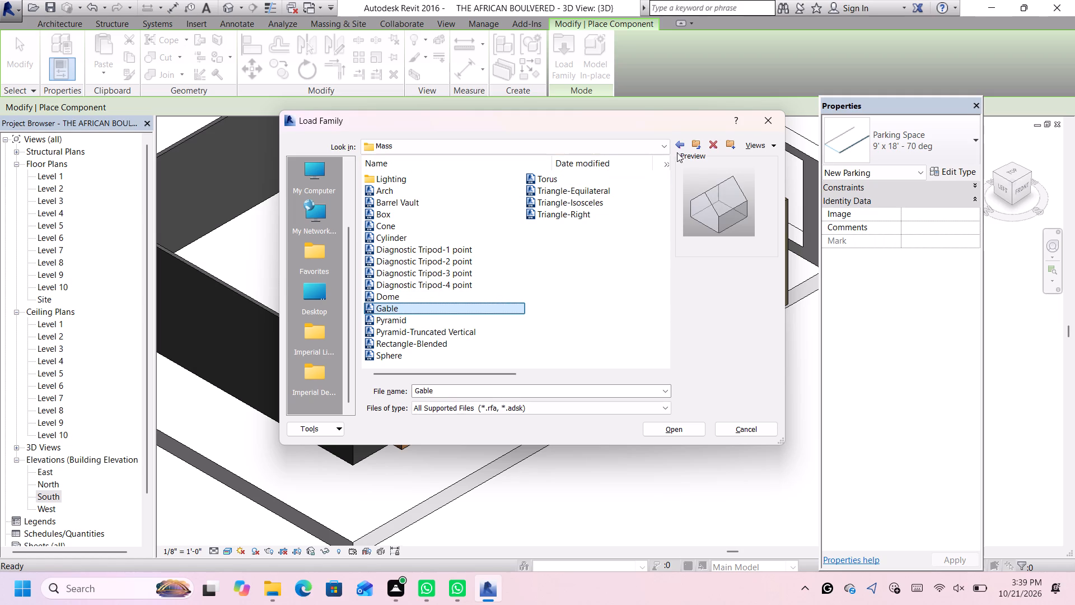
click(682, 143)
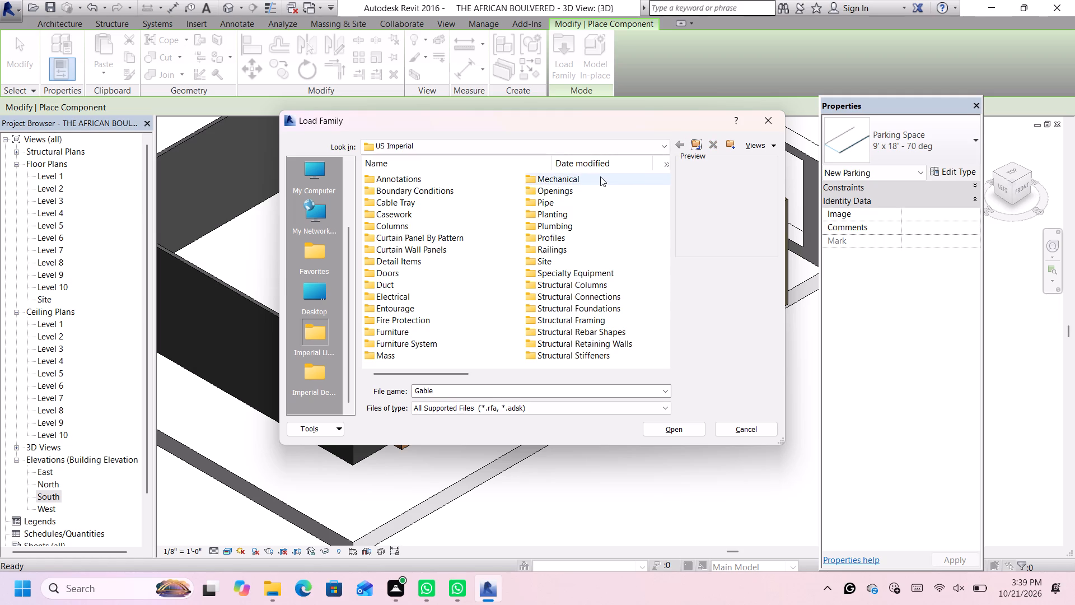
Load the Air Conditioner-Outside Unit family from Mechanical, Architectural, Air-Side Components, Air Conditioners.
double_click(600, 176)
double_click(521, 178)
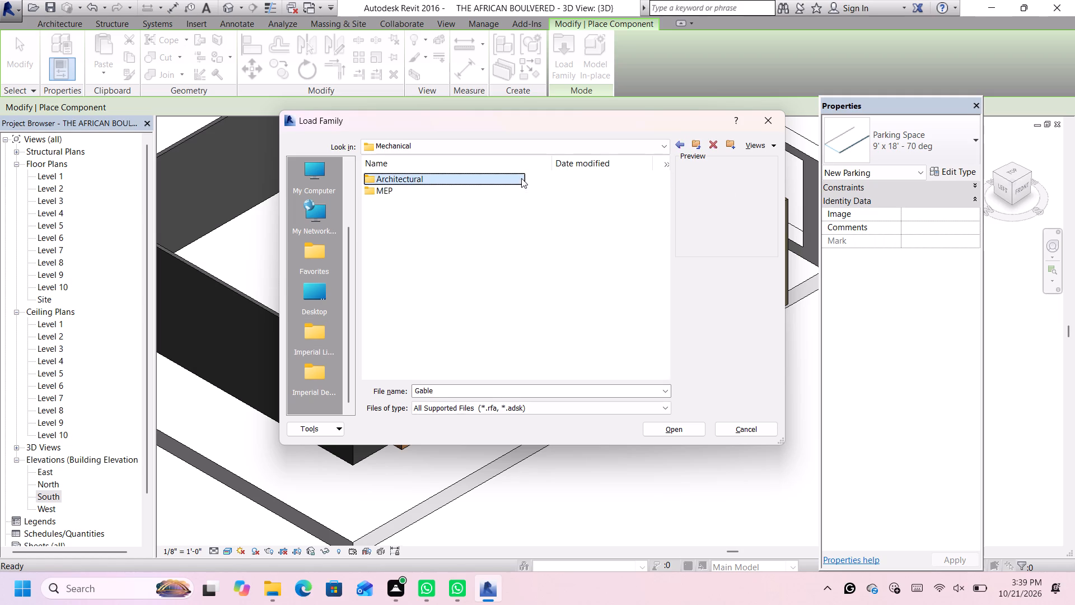
click(513, 182)
click(513, 182)
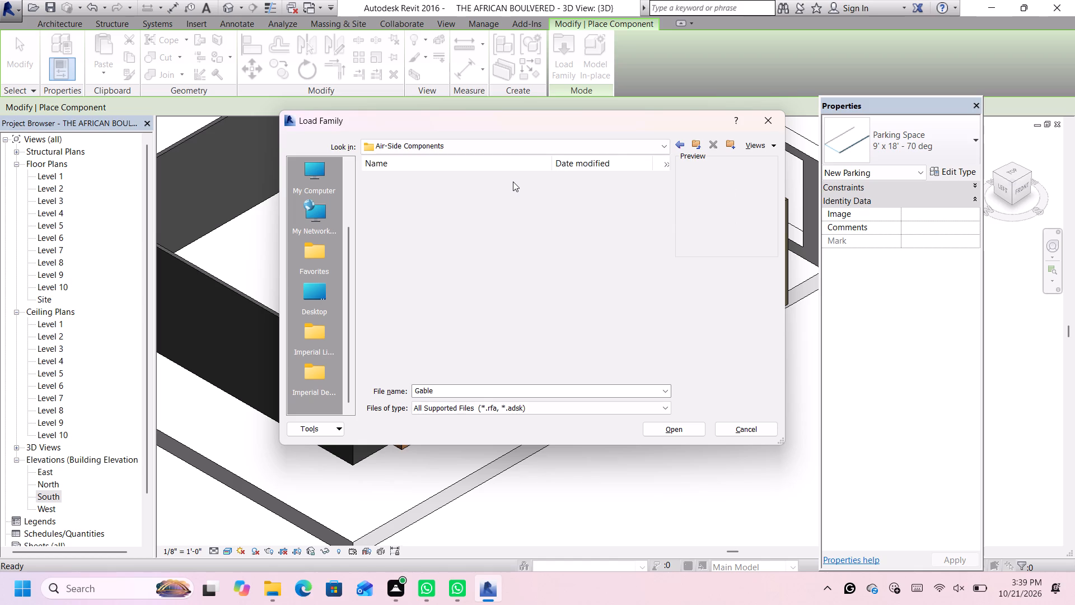
double_click(513, 180)
click(513, 180)
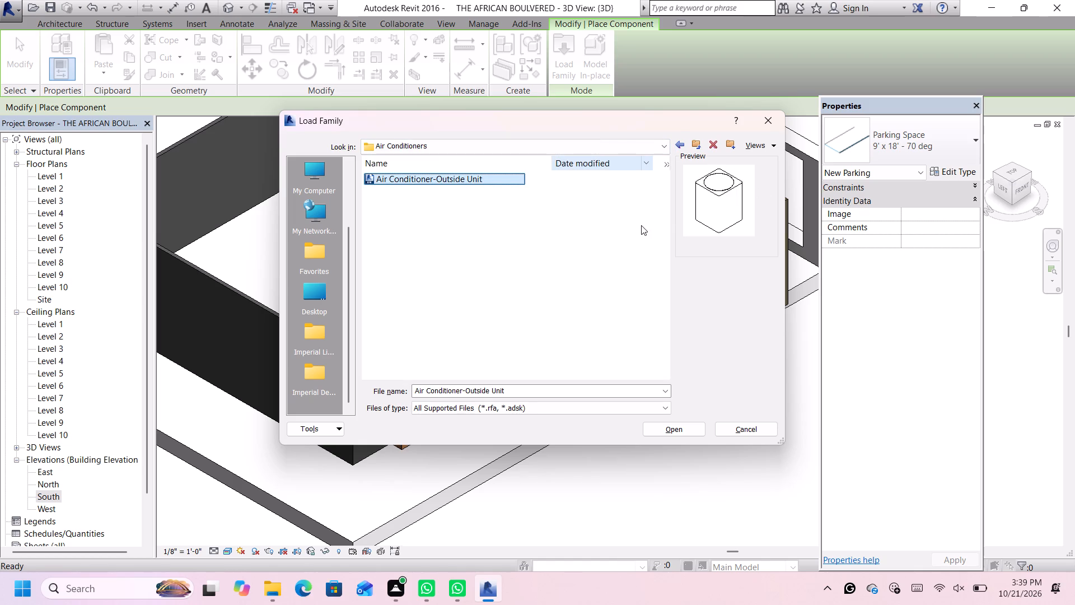
double_click(482, 175)
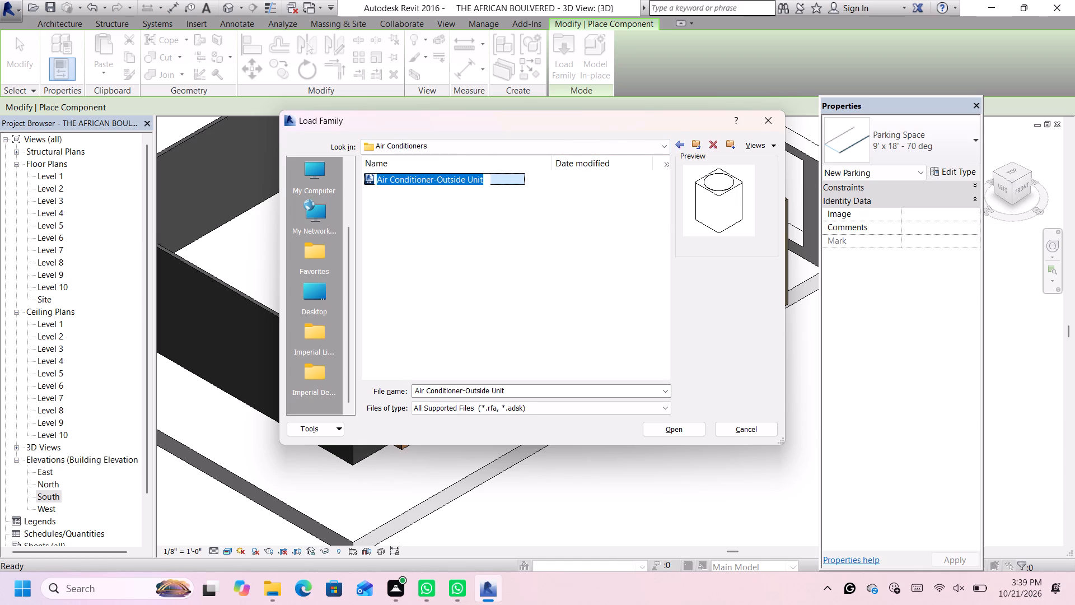
double_click(497, 182)
click(497, 182)
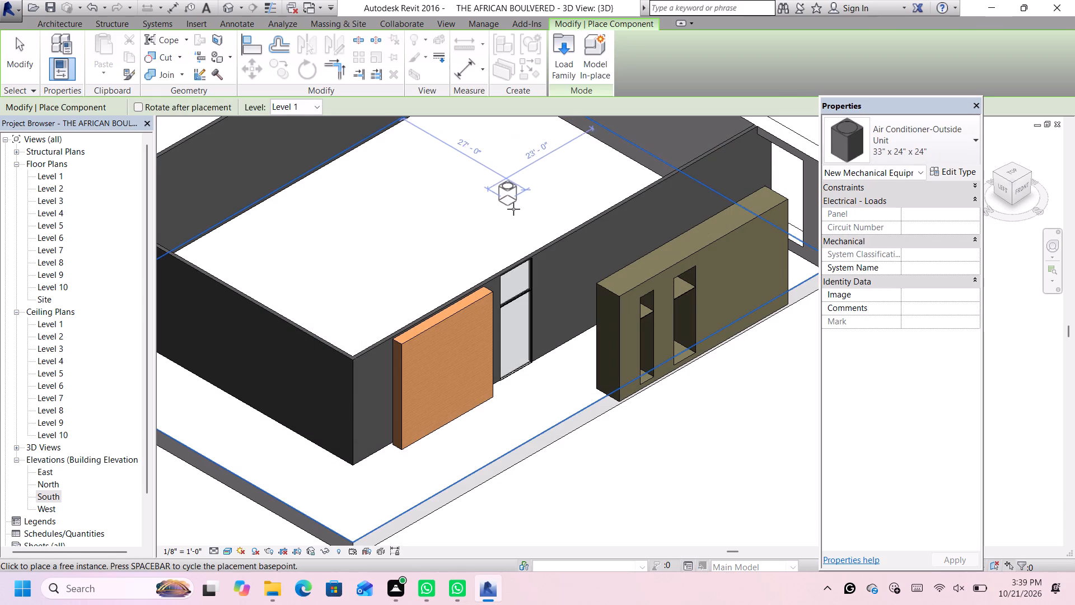
Place one 33" x 24" x 24" outside air conditioner unit on Level 1, on the slab outside the building corner near the orange wall.
scroll(774, 238, up, 3)
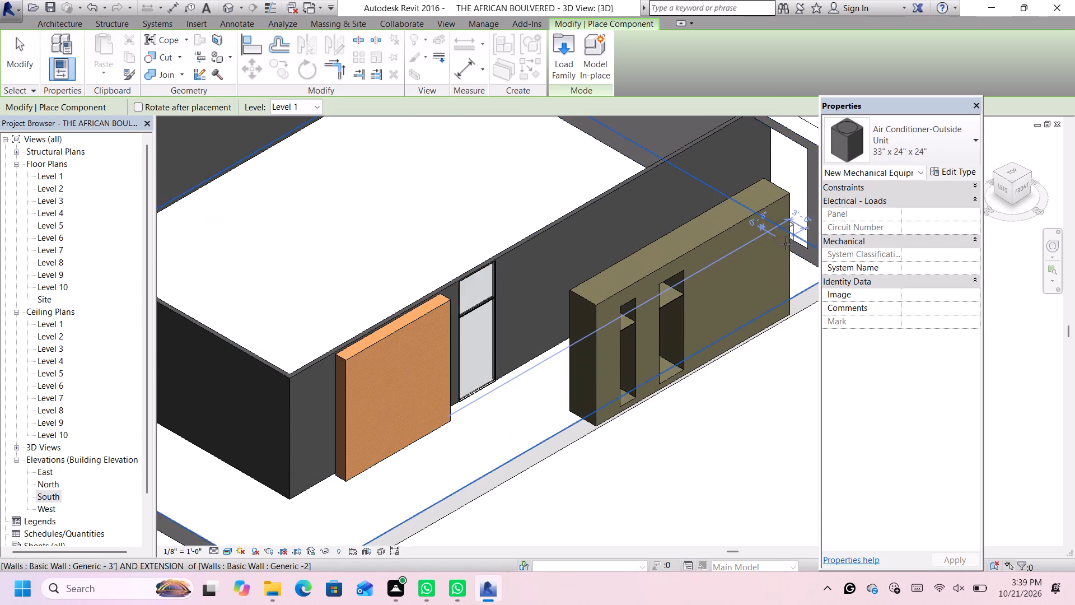
scroll(740, 242, down, 6)
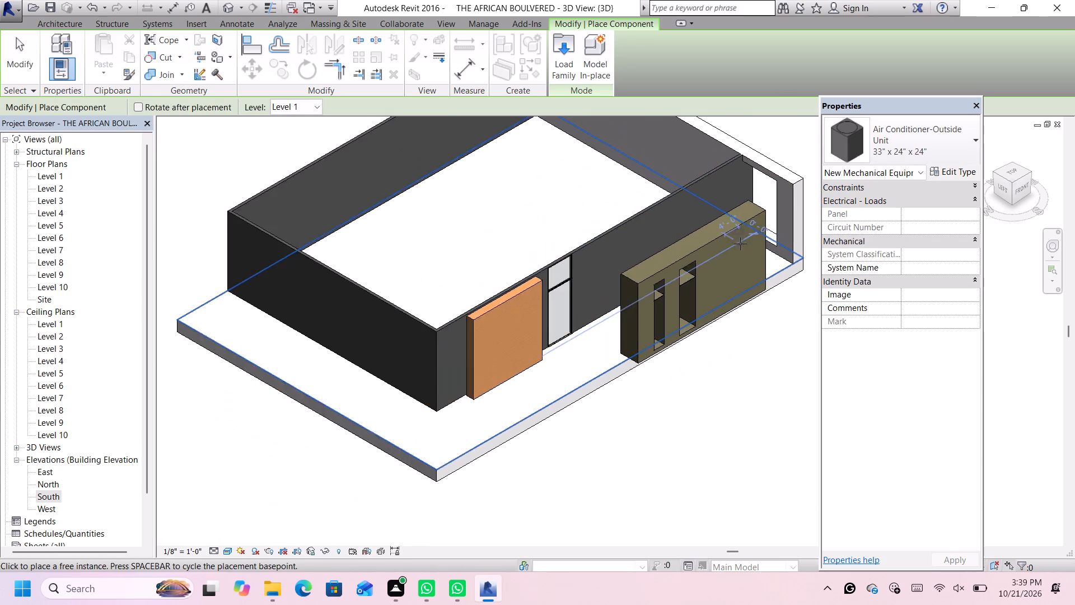
scroll(777, 255, up, 7)
scroll(758, 280, down, 2)
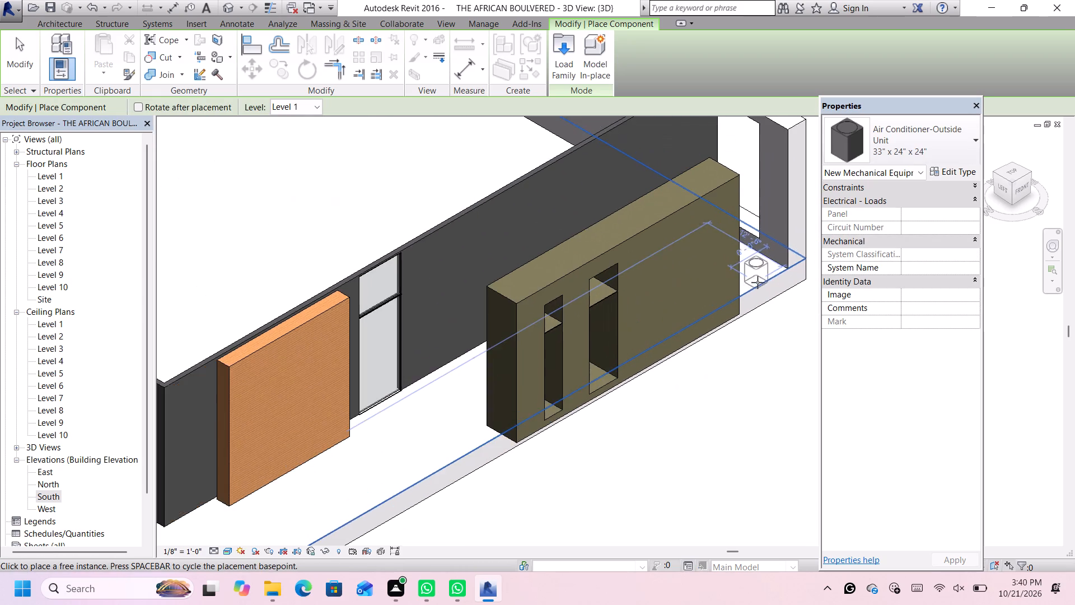
scroll(758, 291, up, 2)
scroll(758, 286, down, 8)
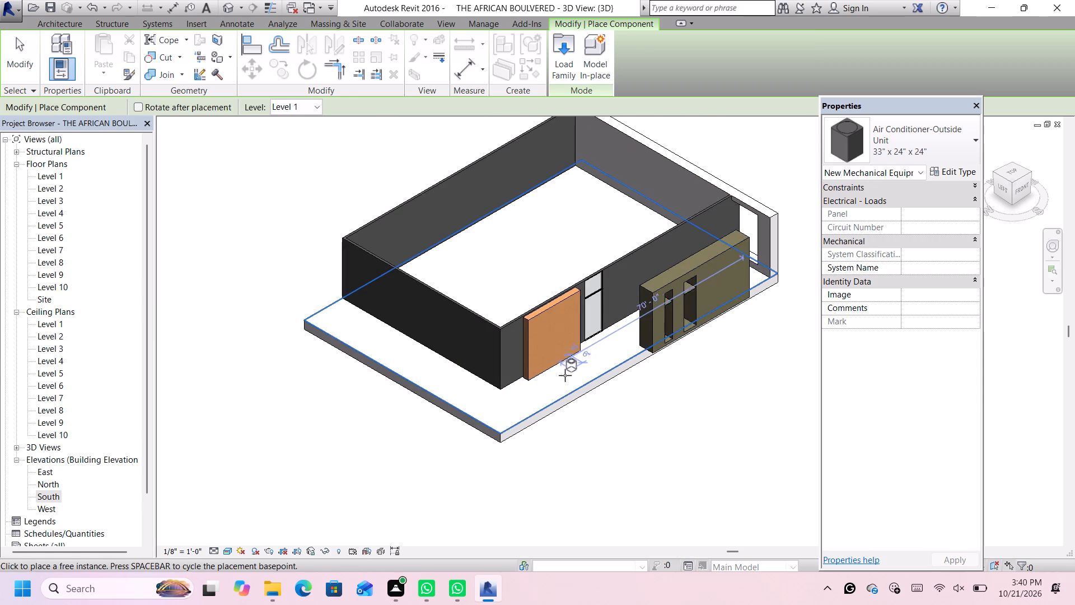
scroll(561, 379, up, 4)
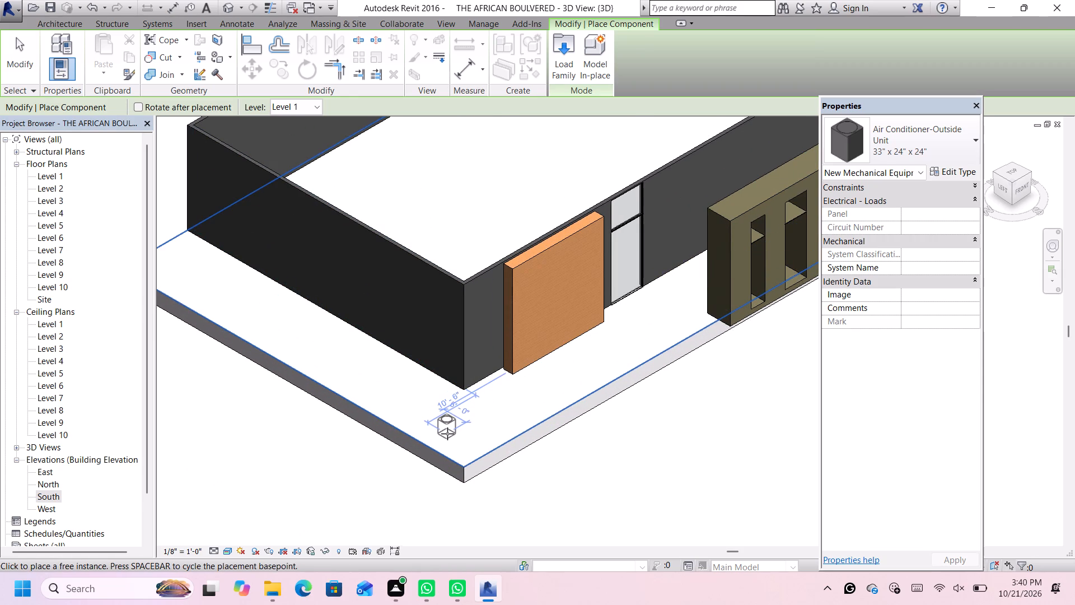
click(447, 434)
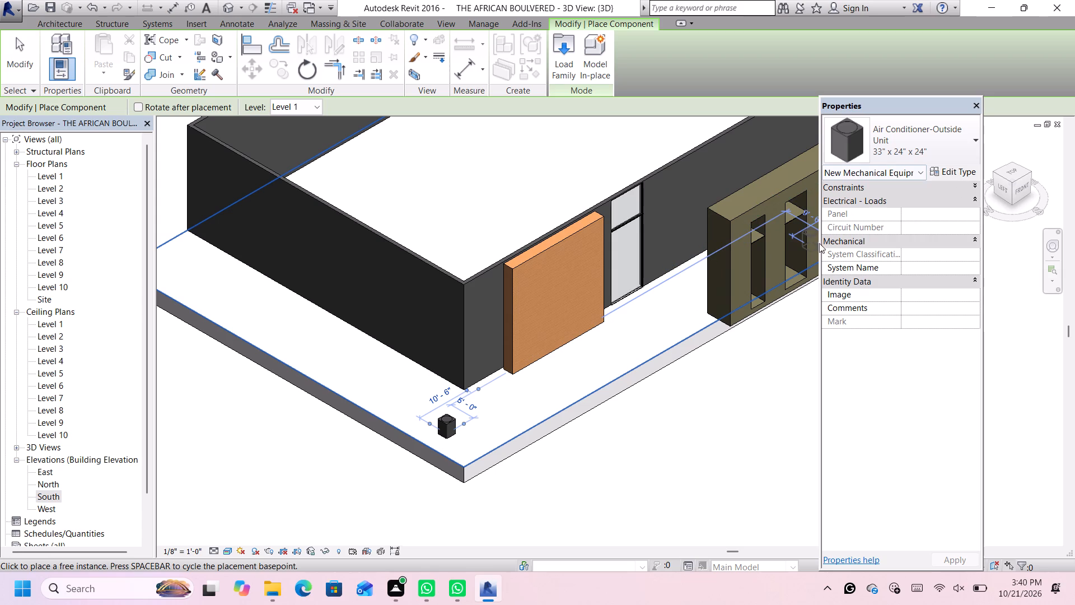
key(Escape)
key(Escape)
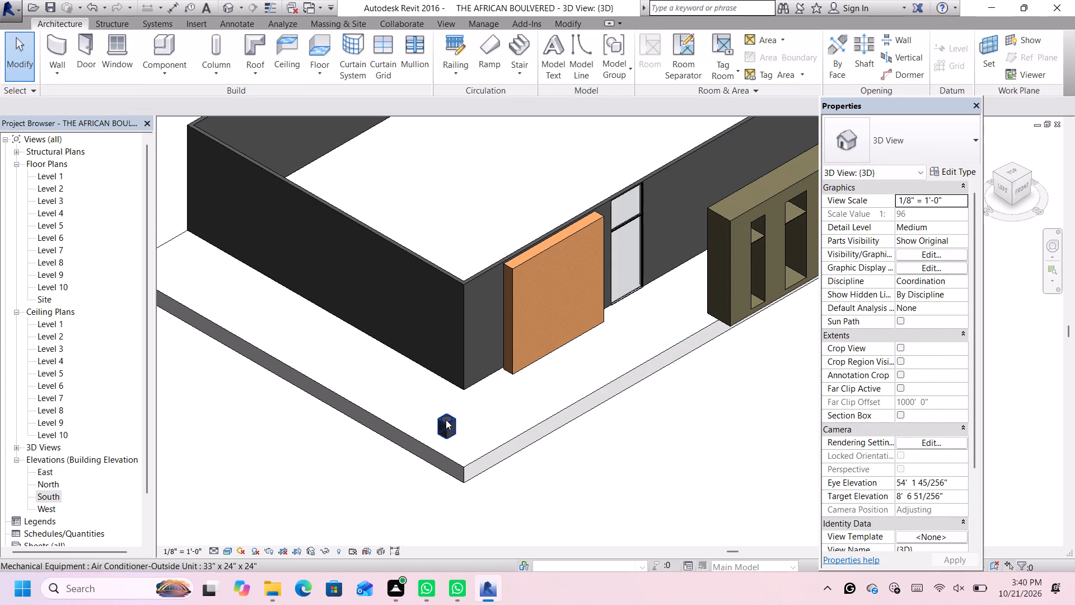
Replace the outside air conditioner material's appearance with the Coarse Polished - White stone asset, found by searching the asset library for "stone".
click(446, 420)
click(956, 170)
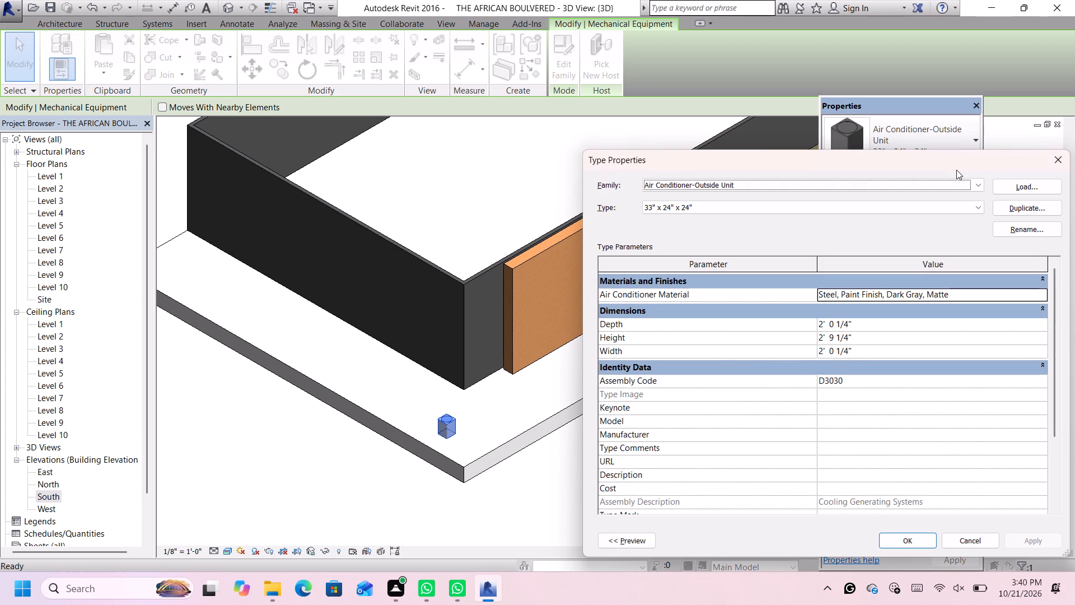
click(1045, 294)
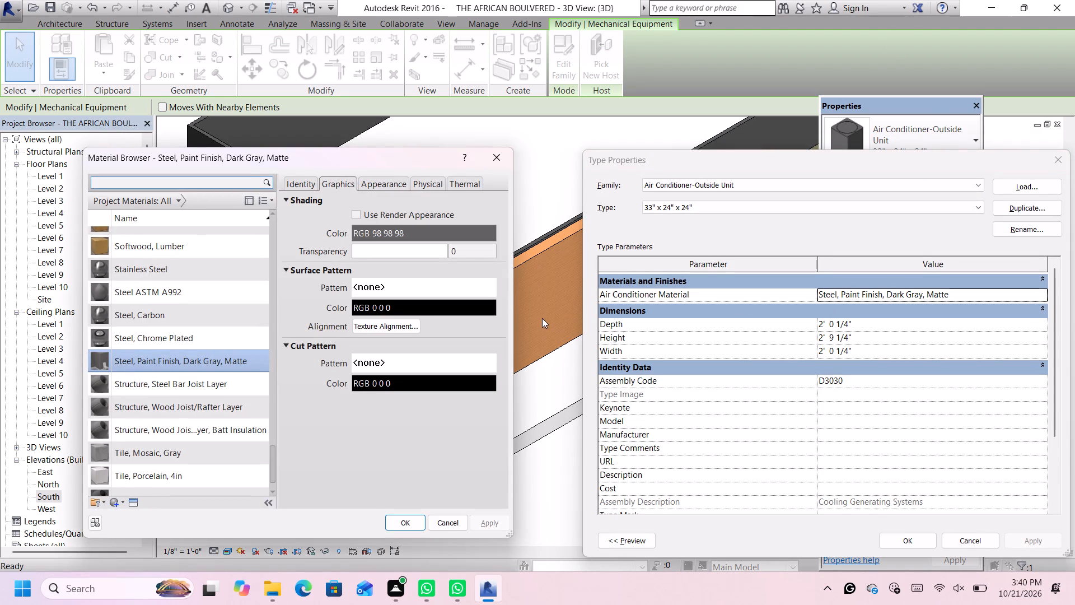
click(169, 197)
click(181, 206)
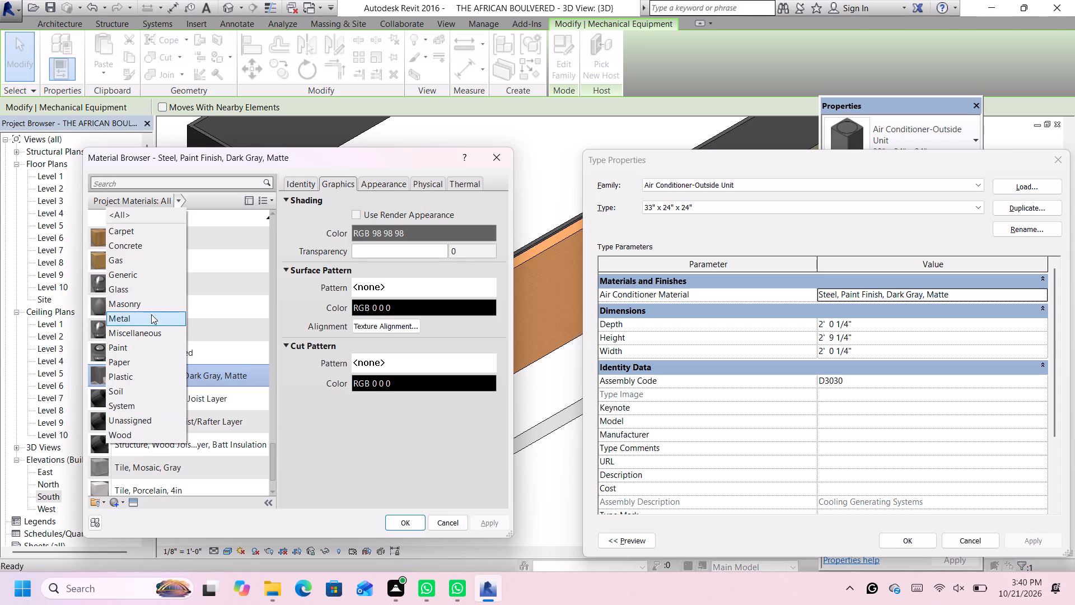
scroll(117, 349, down, 4)
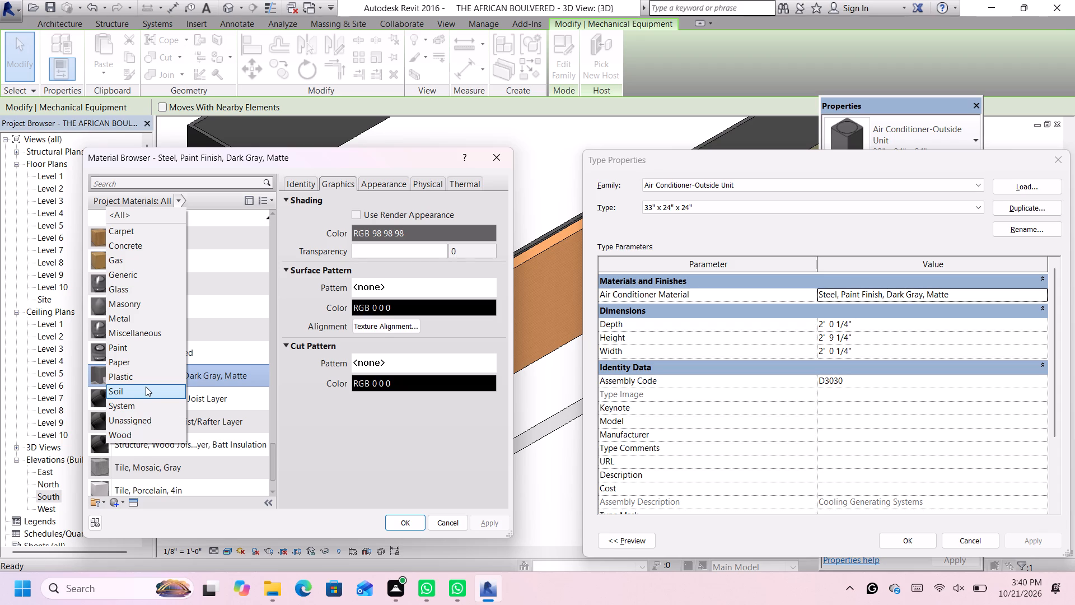
click(134, 498)
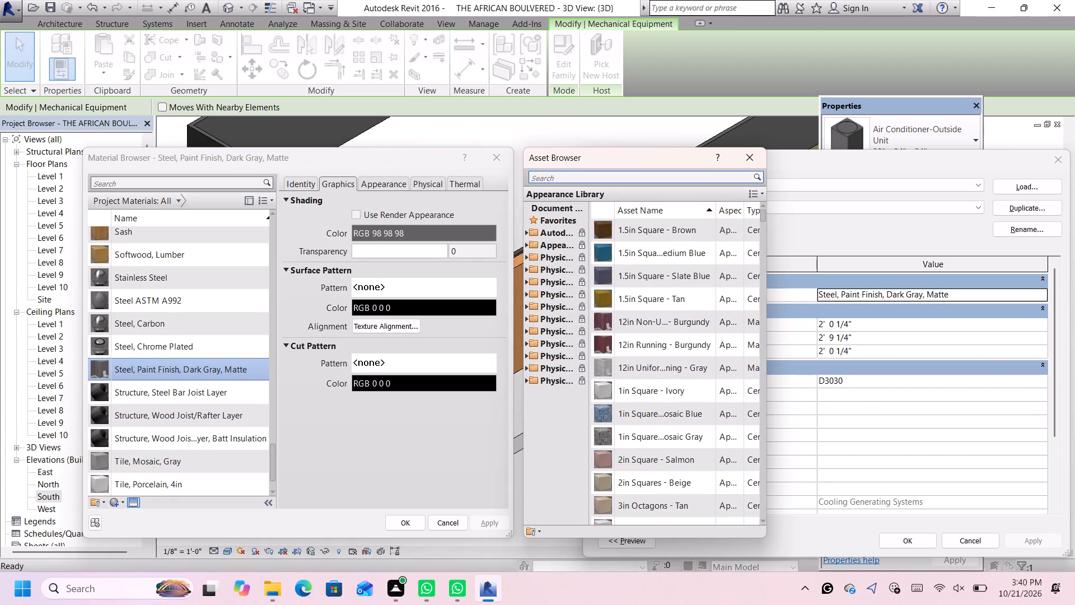
click(625, 180)
text(stone)
key(Return)
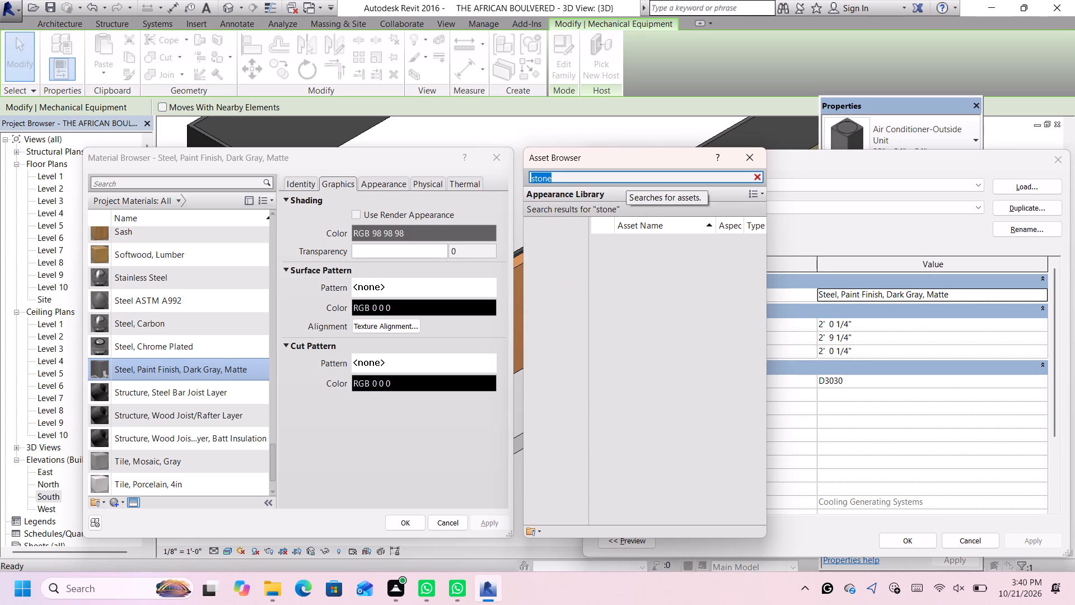
key(Return)
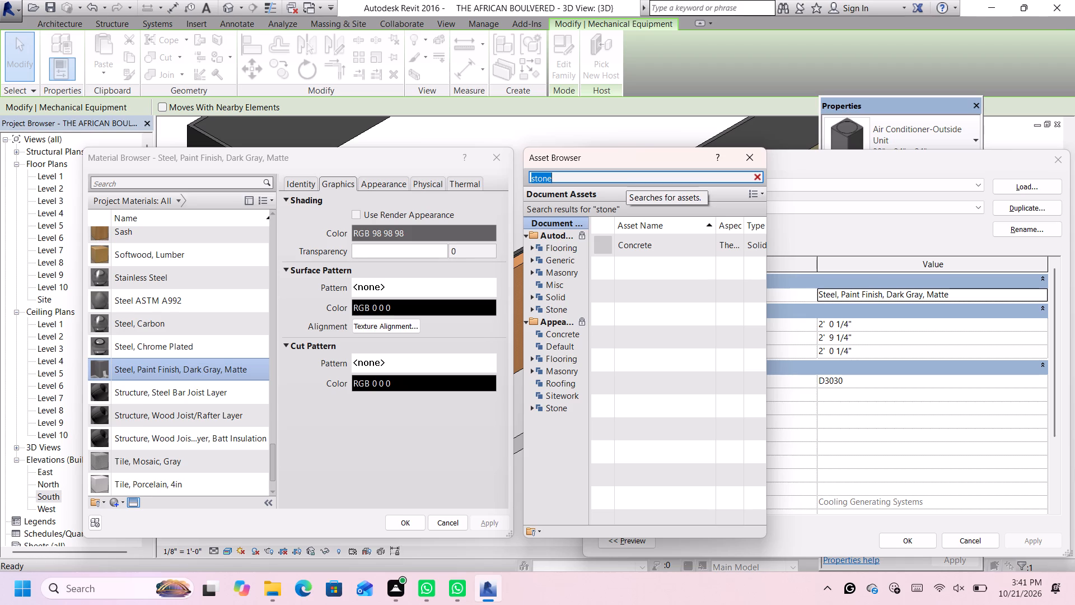
click(636, 252)
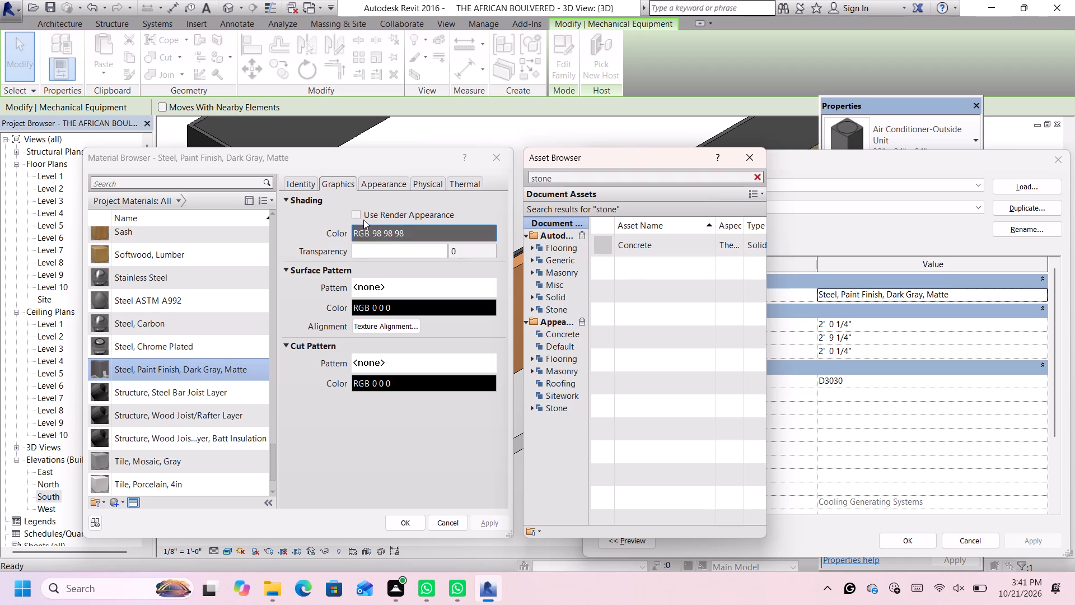
click(543, 305)
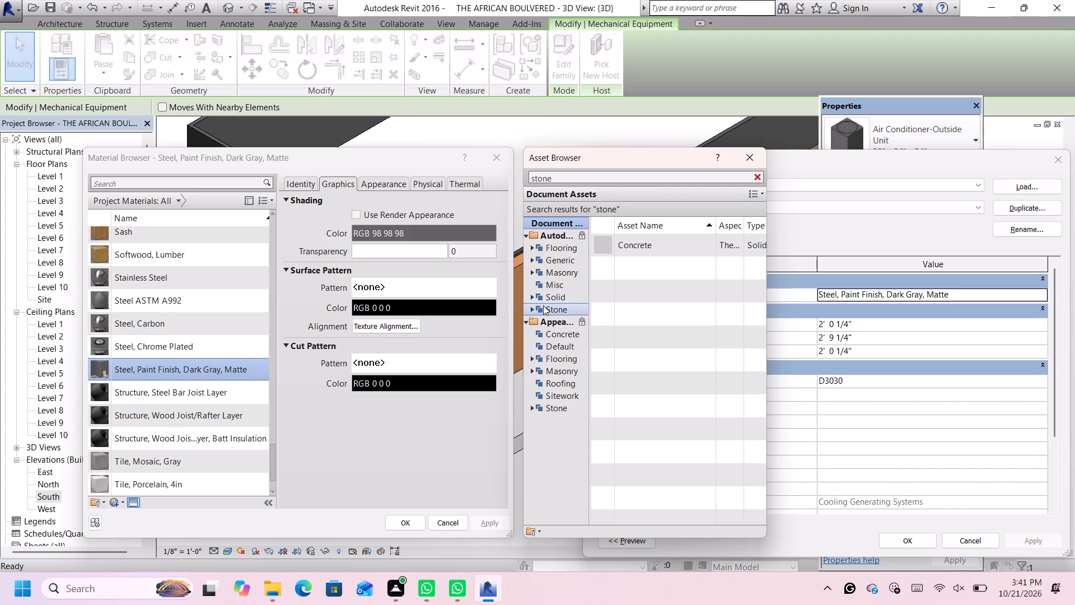
click(641, 243)
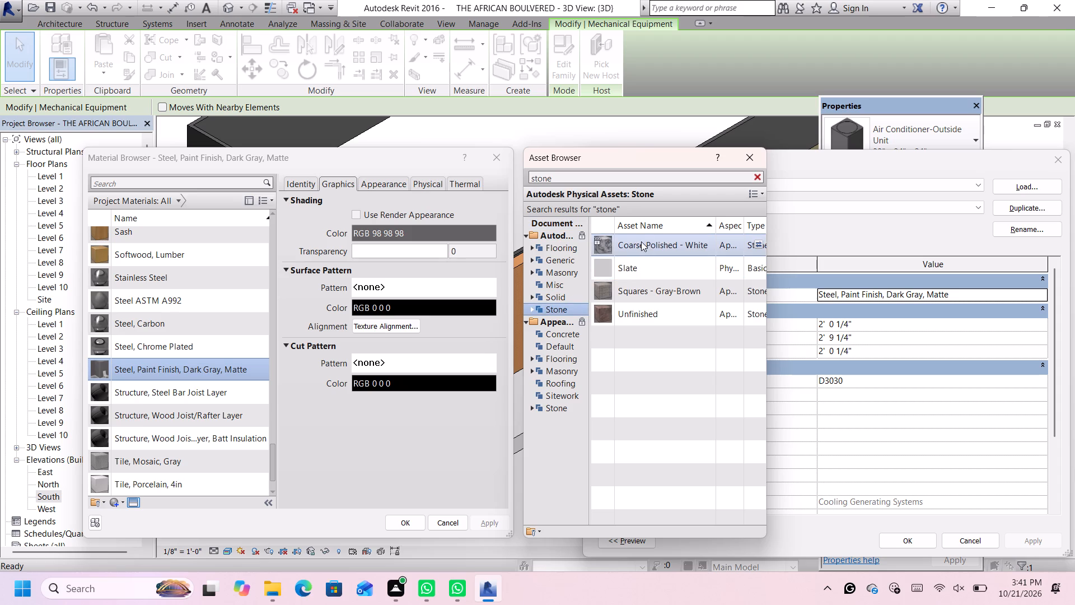
double_click(640, 241)
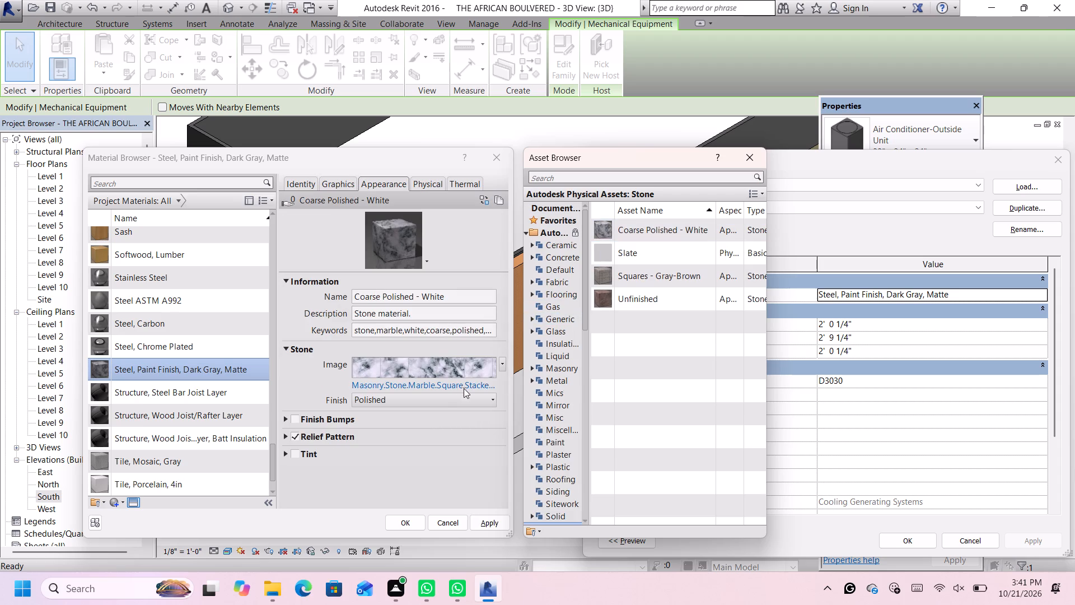
click(408, 523)
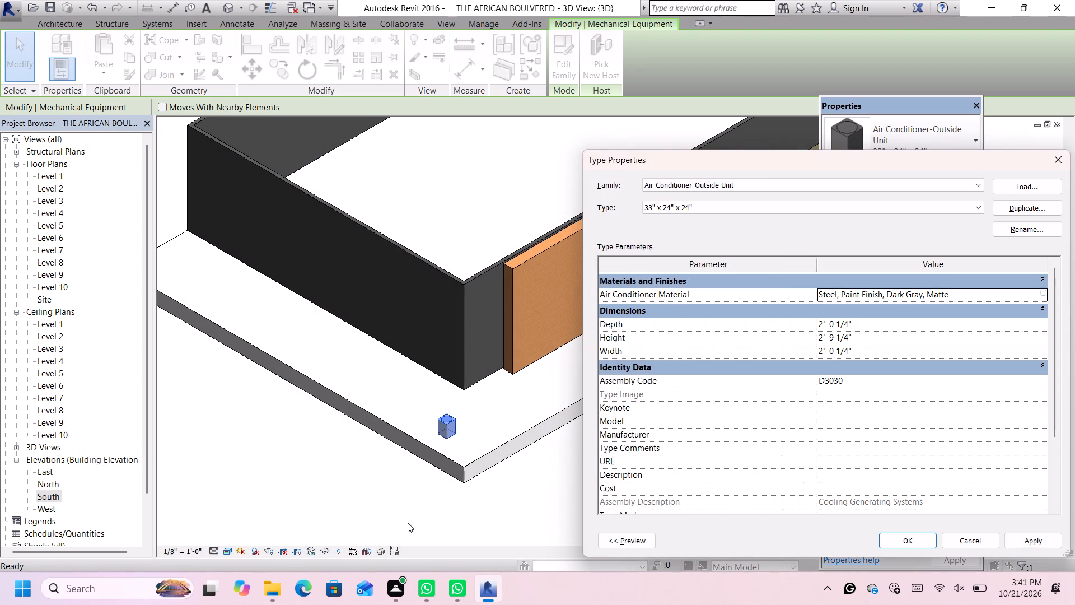
Set the outside air conditioner type's depth, height and width each to 4' and apply the changes.
scroll(448, 428, up, 3)
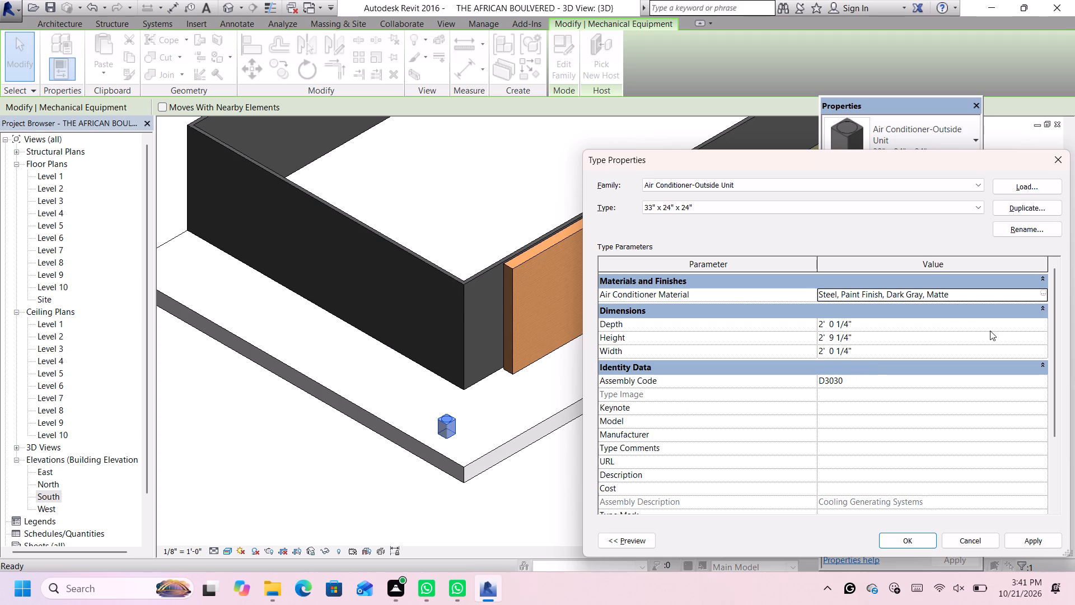
click(896, 326)
key(BackSpace)
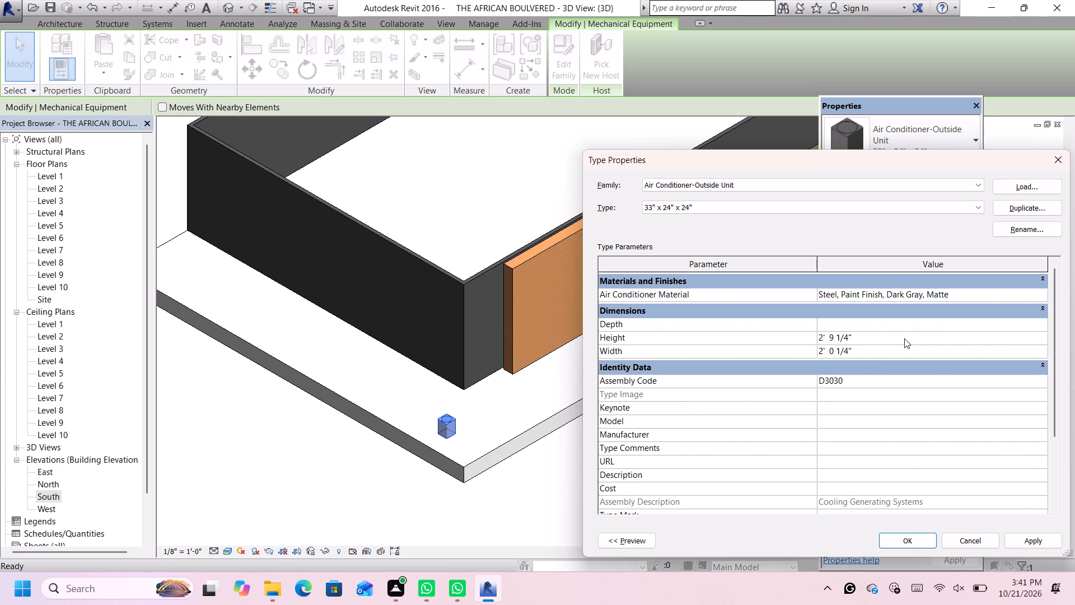
key(4)
key(apostrophe)
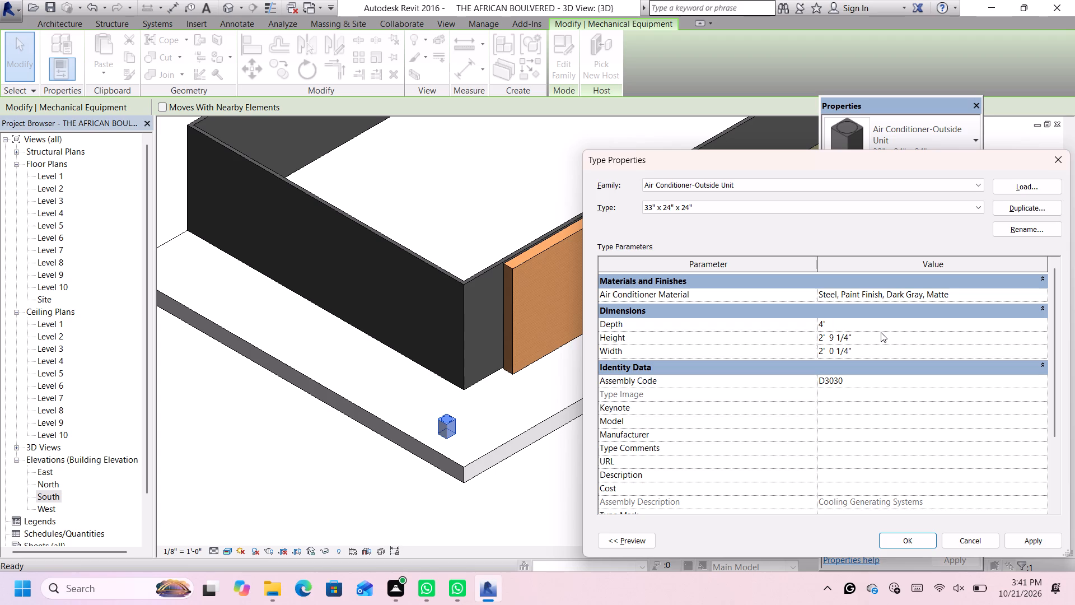
click(881, 332)
key(BackSpace)
text(4')
key(Return)
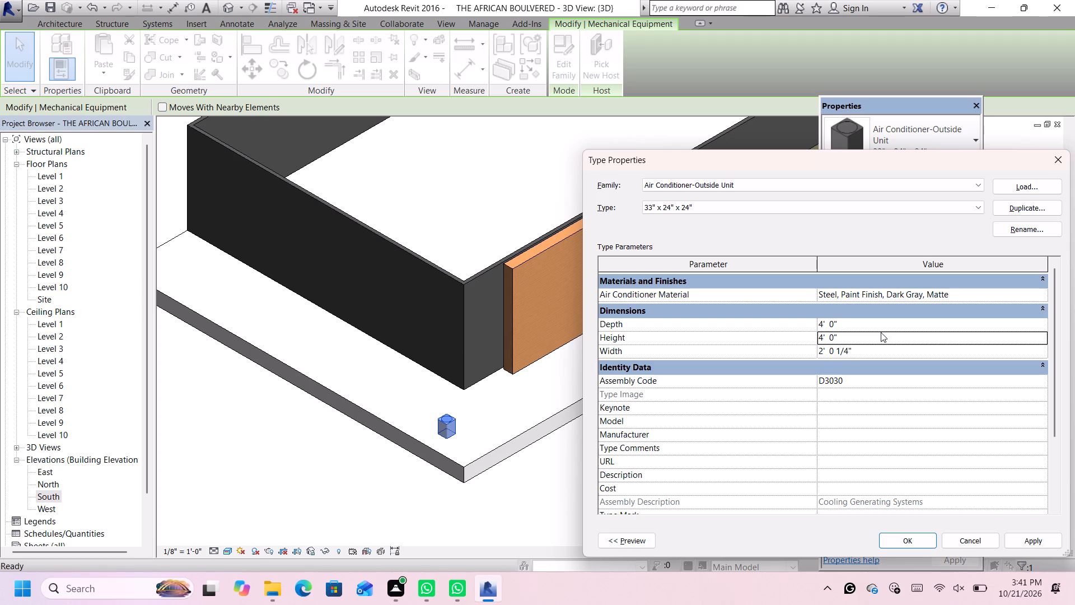
click(878, 352)
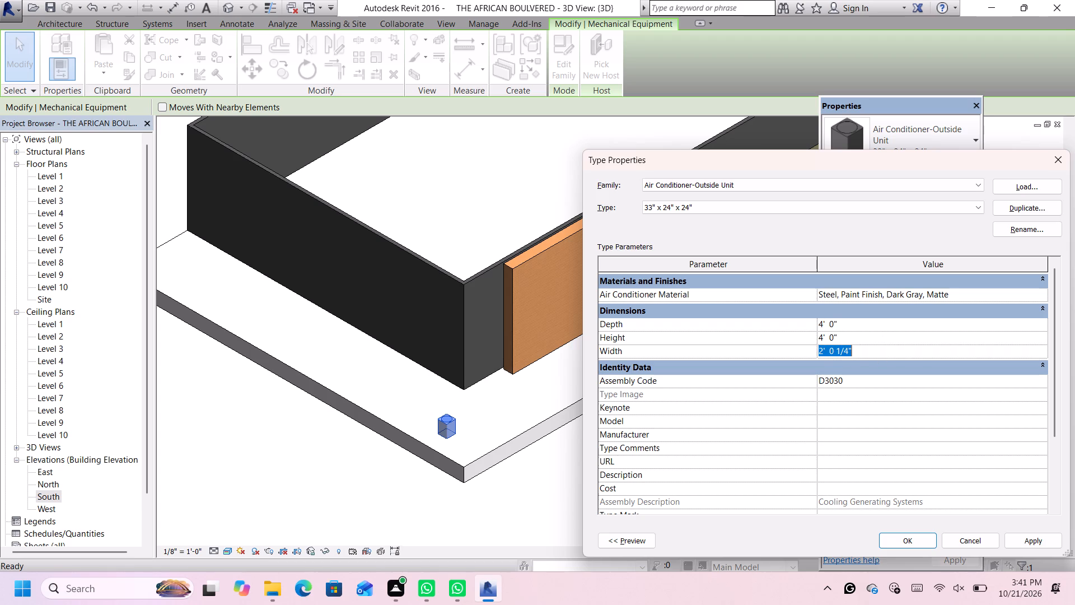
key(BackSpace)
text(4')
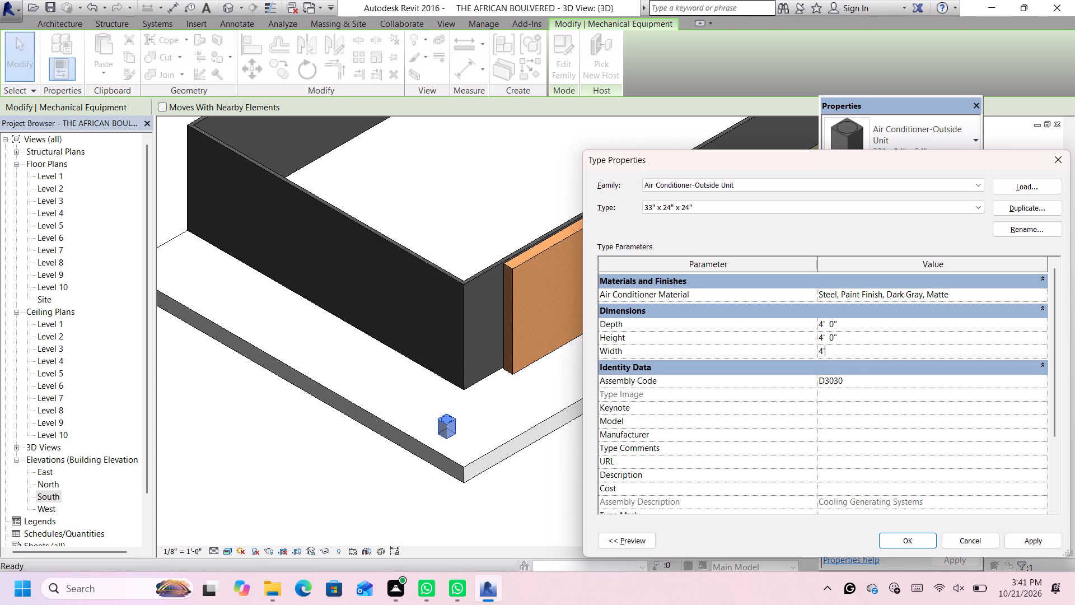
key(Return)
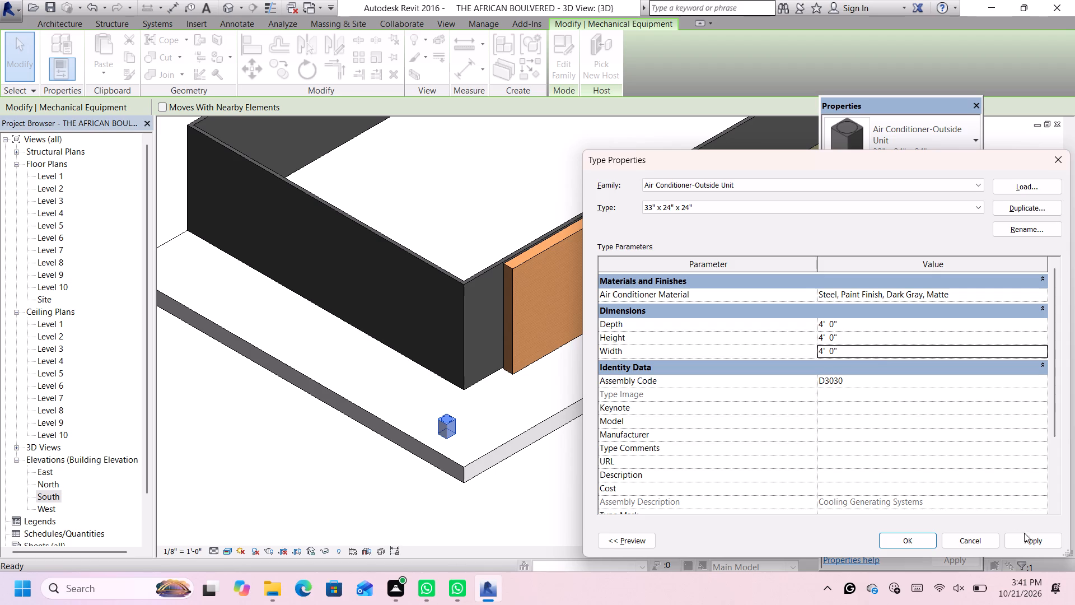
click(1029, 538)
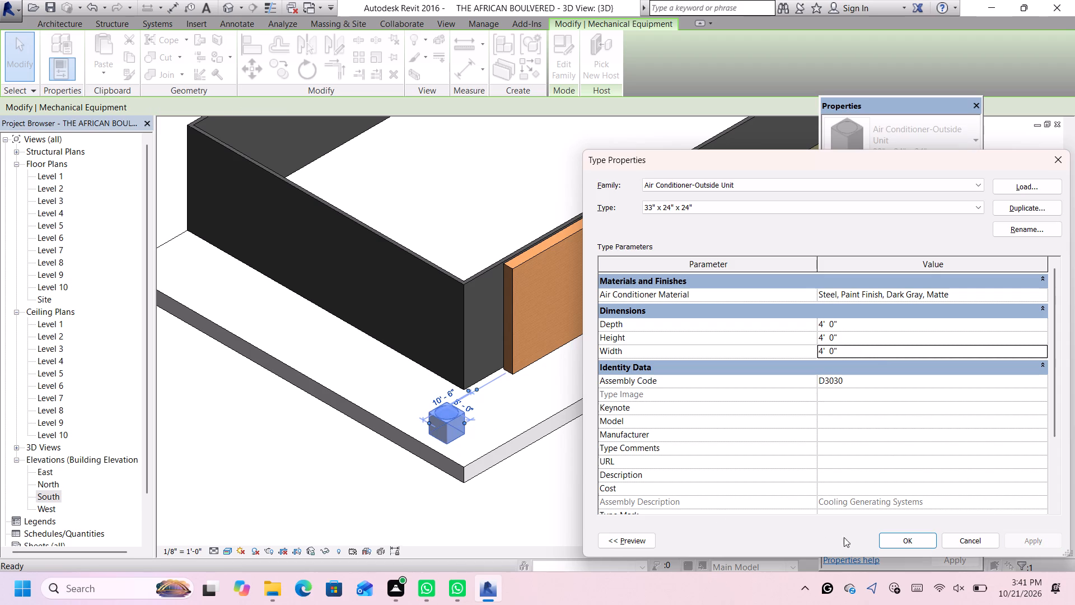
click(894, 538)
click(539, 469)
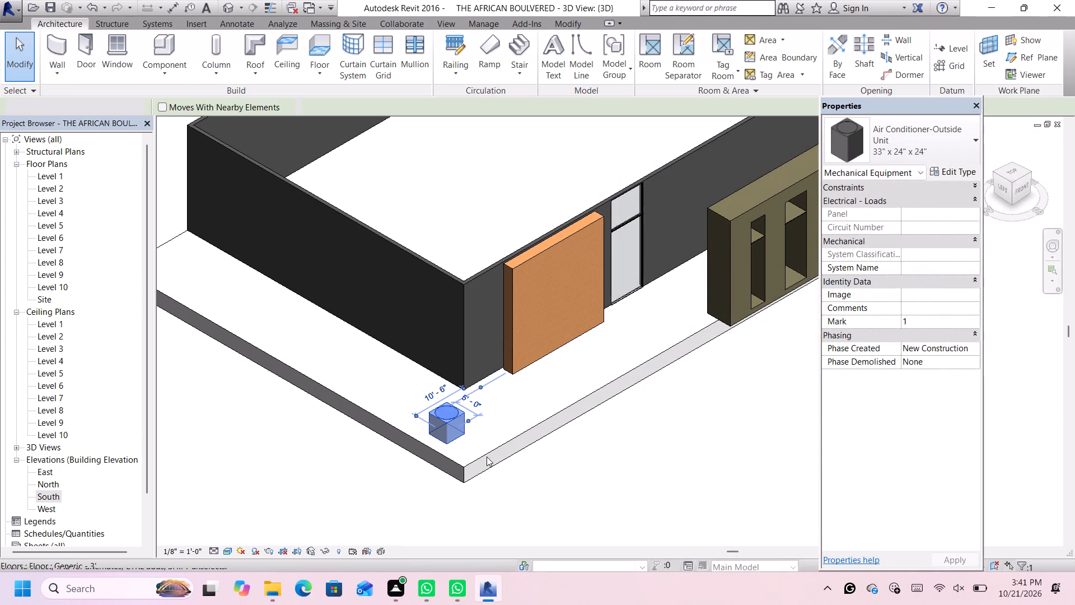
Inspect the outside air conditioner unit's finish and its size relative to the slab and building corner.
scroll(465, 440, up, 5)
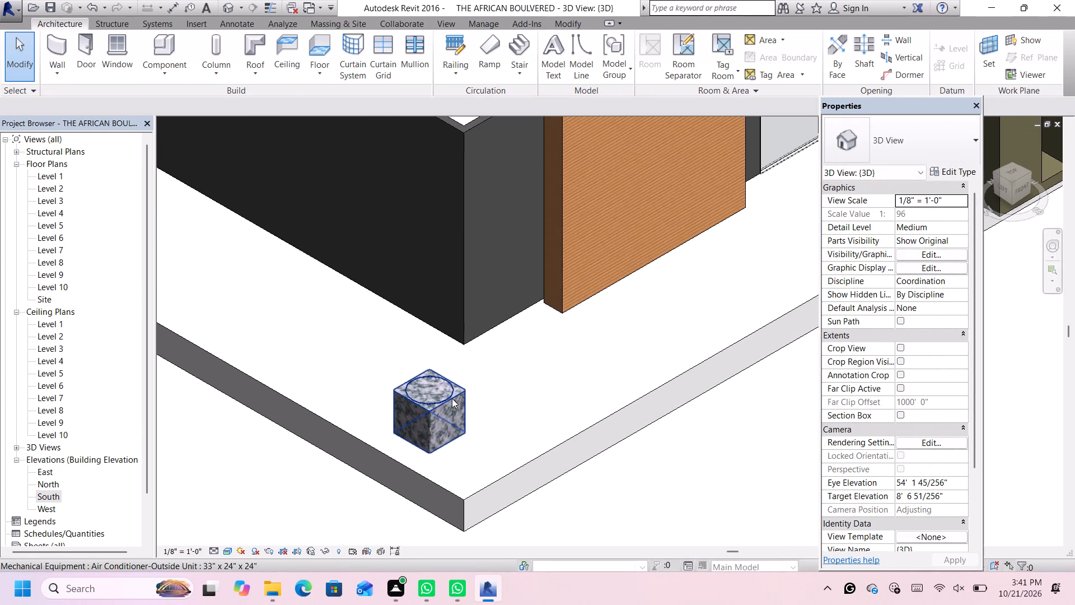
click(452, 398)
scroll(452, 398, down, 9)
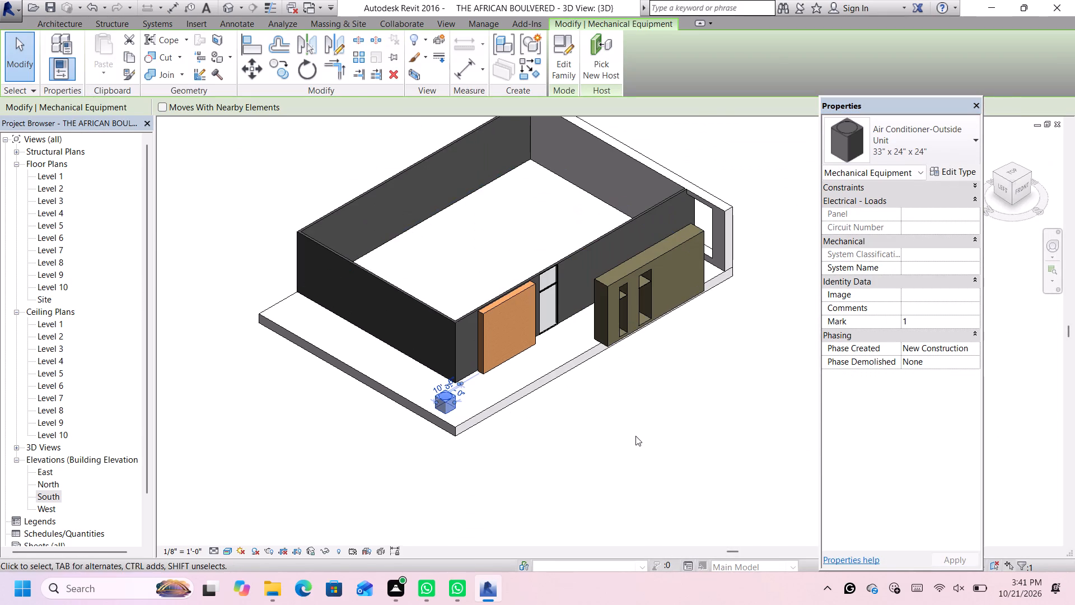
middle_click(637, 436)
middle_click(637, 436)
middle_click(637, 436)
scroll(713, 464, down, 2)
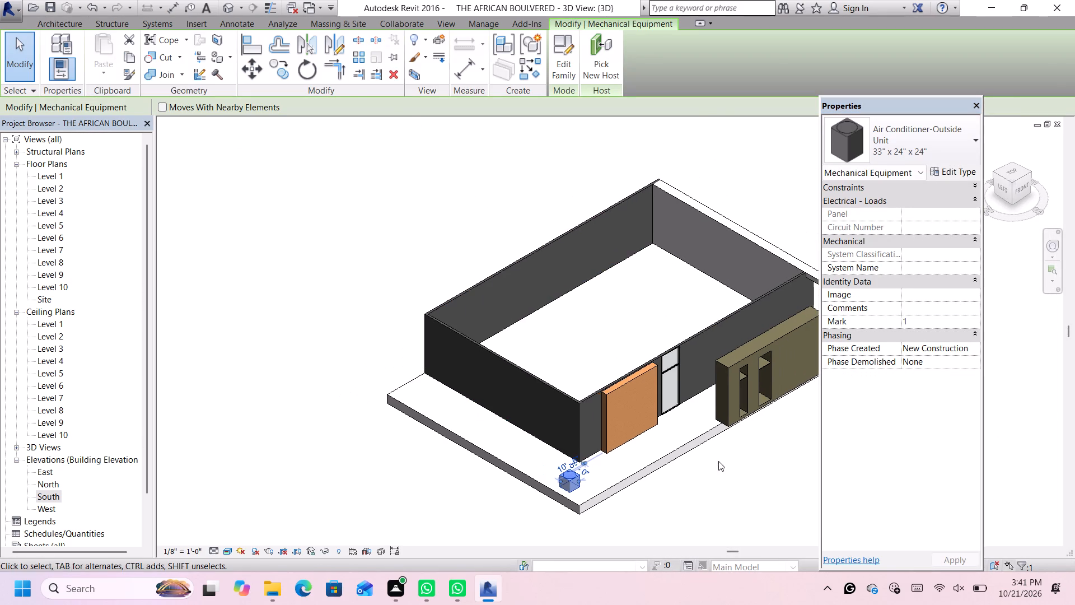
middle_drag(719, 458, 605, 413)
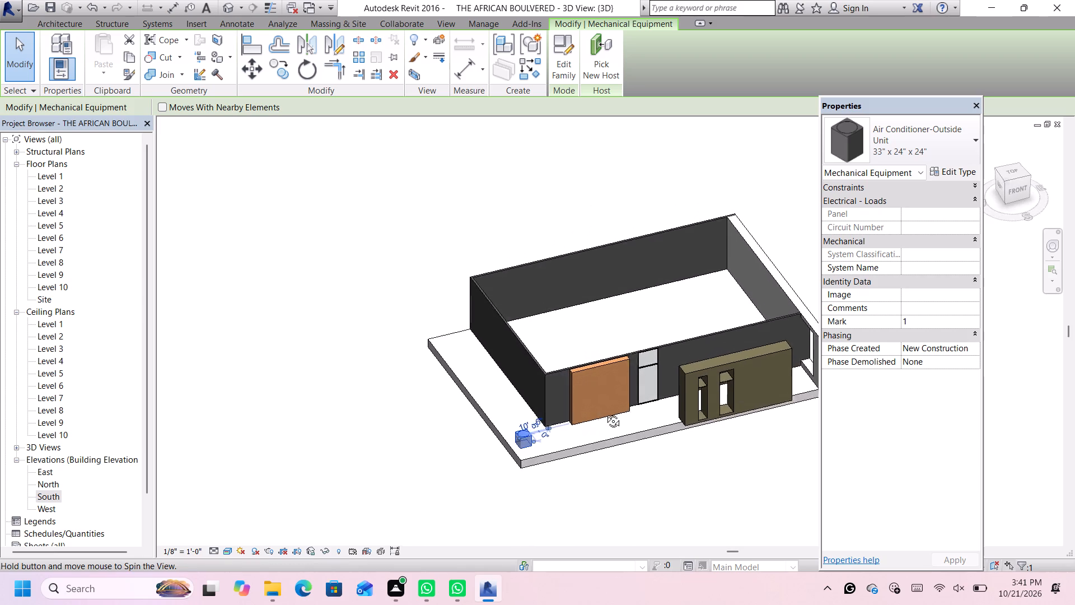
middle_drag(605, 413, 597, 408)
scroll(635, 416, down, 4)
scroll(763, 425, up, 5)
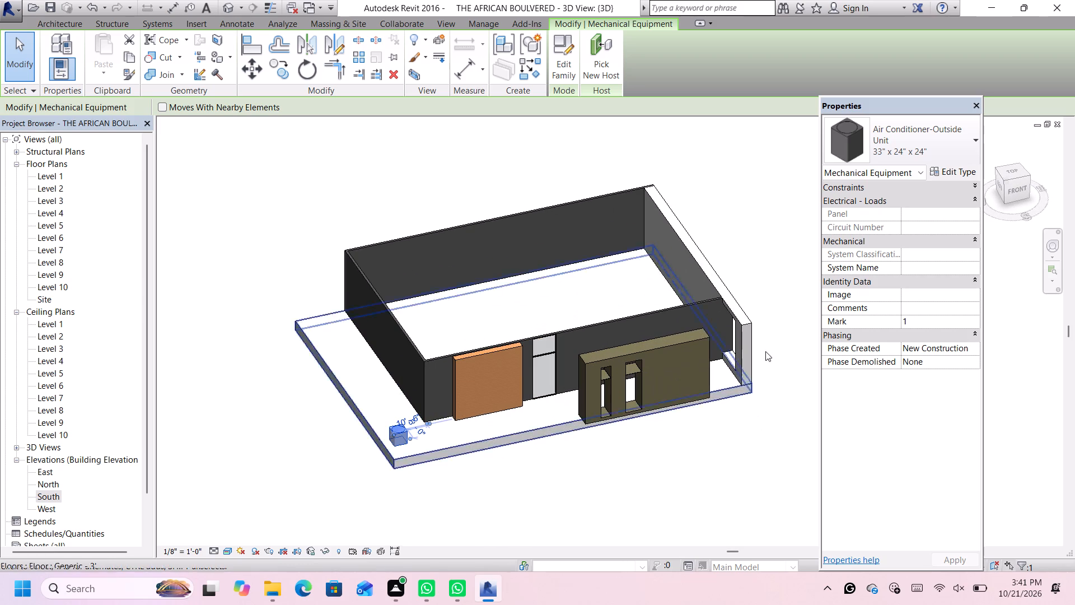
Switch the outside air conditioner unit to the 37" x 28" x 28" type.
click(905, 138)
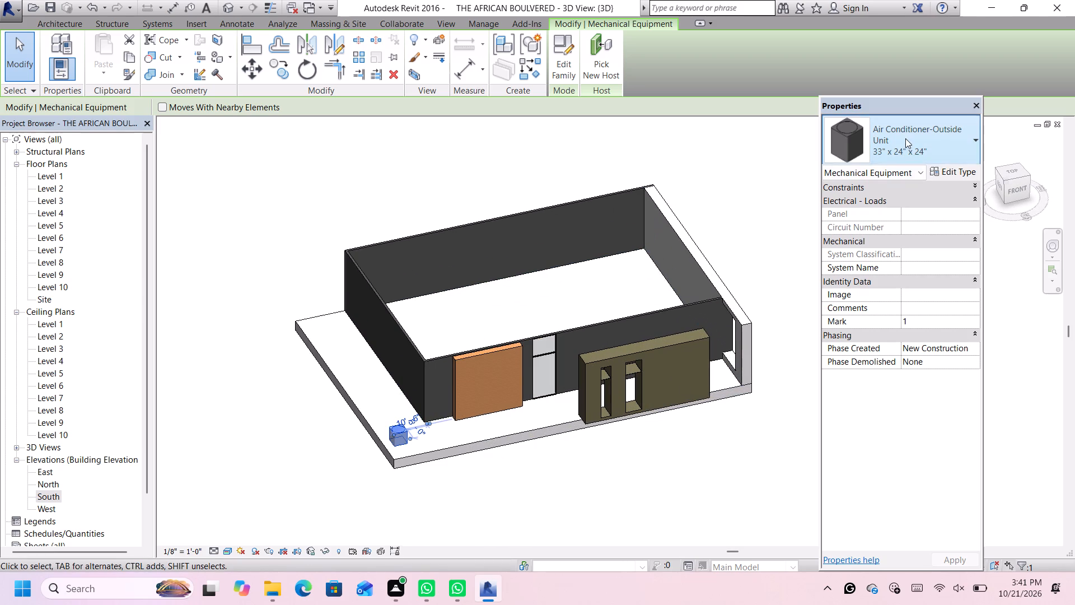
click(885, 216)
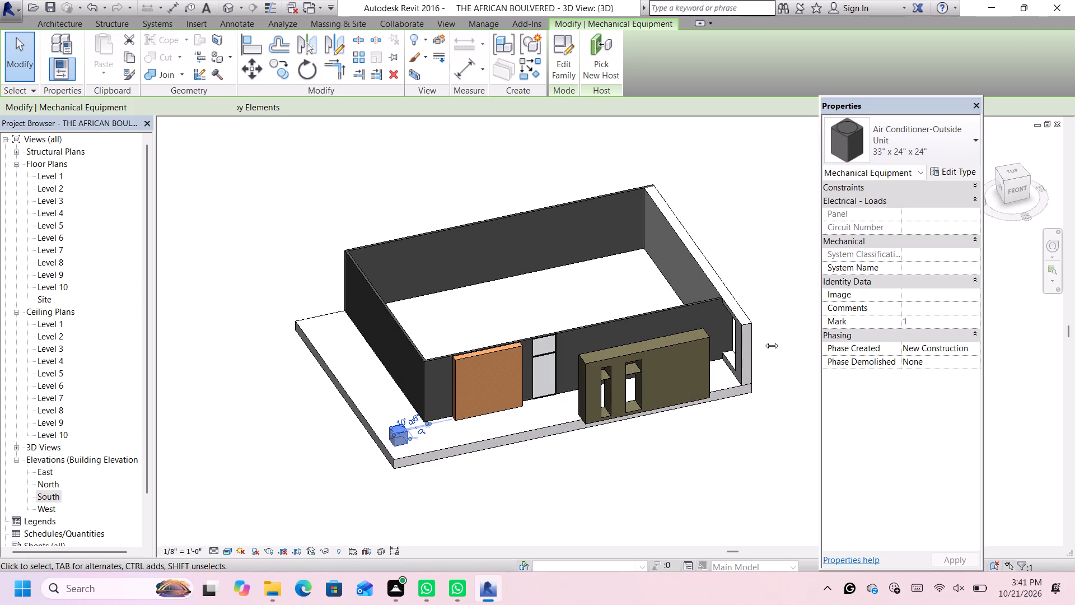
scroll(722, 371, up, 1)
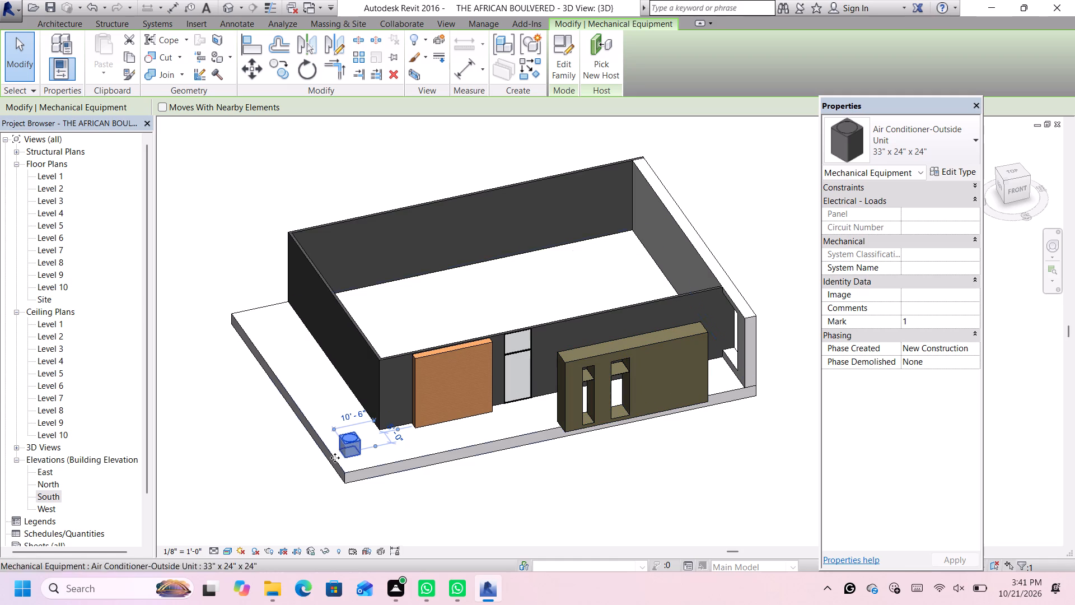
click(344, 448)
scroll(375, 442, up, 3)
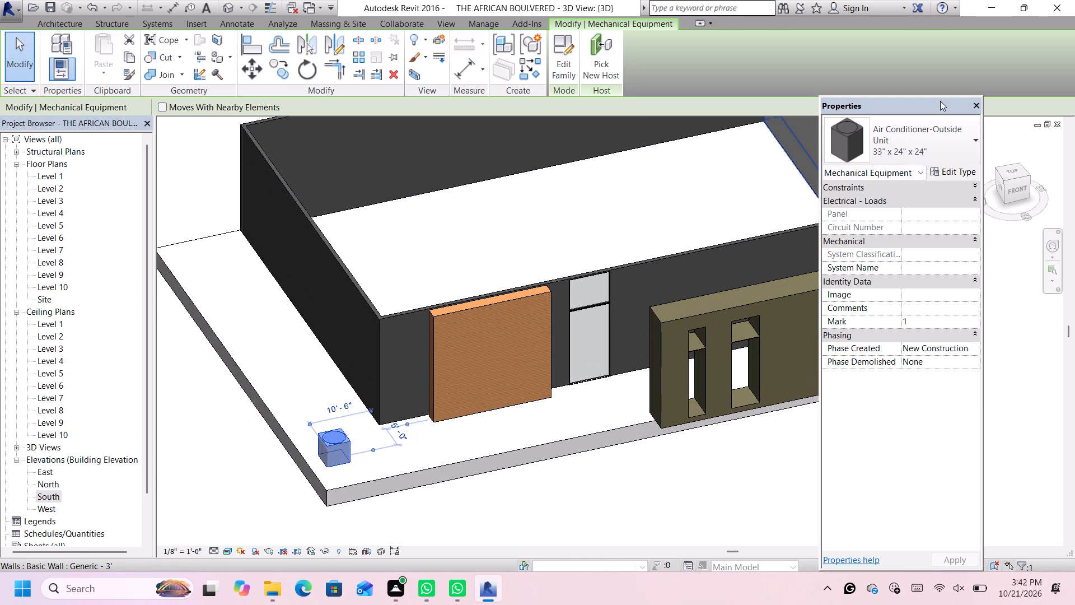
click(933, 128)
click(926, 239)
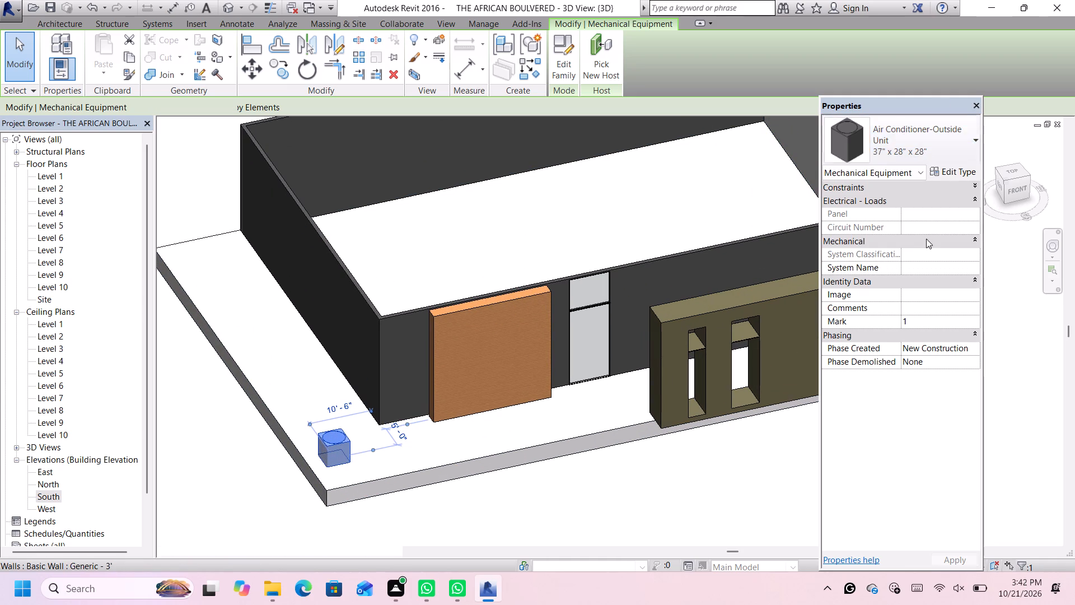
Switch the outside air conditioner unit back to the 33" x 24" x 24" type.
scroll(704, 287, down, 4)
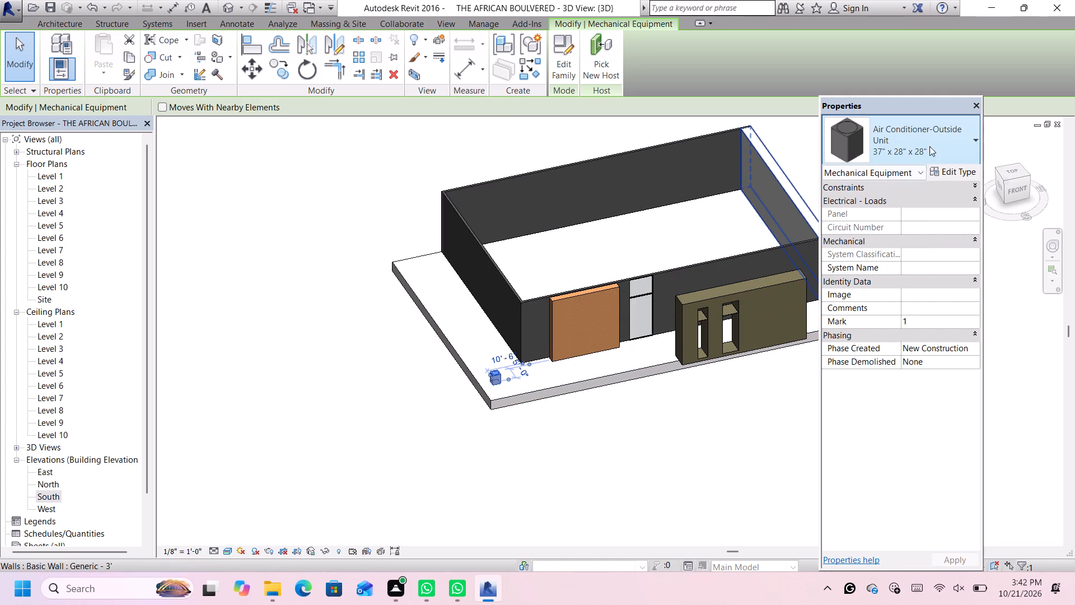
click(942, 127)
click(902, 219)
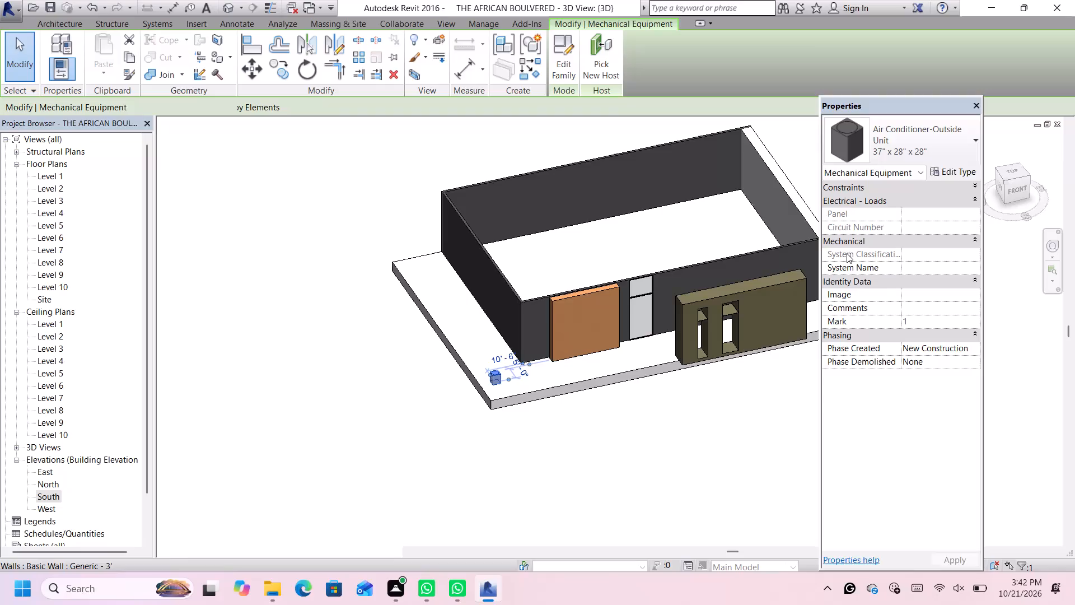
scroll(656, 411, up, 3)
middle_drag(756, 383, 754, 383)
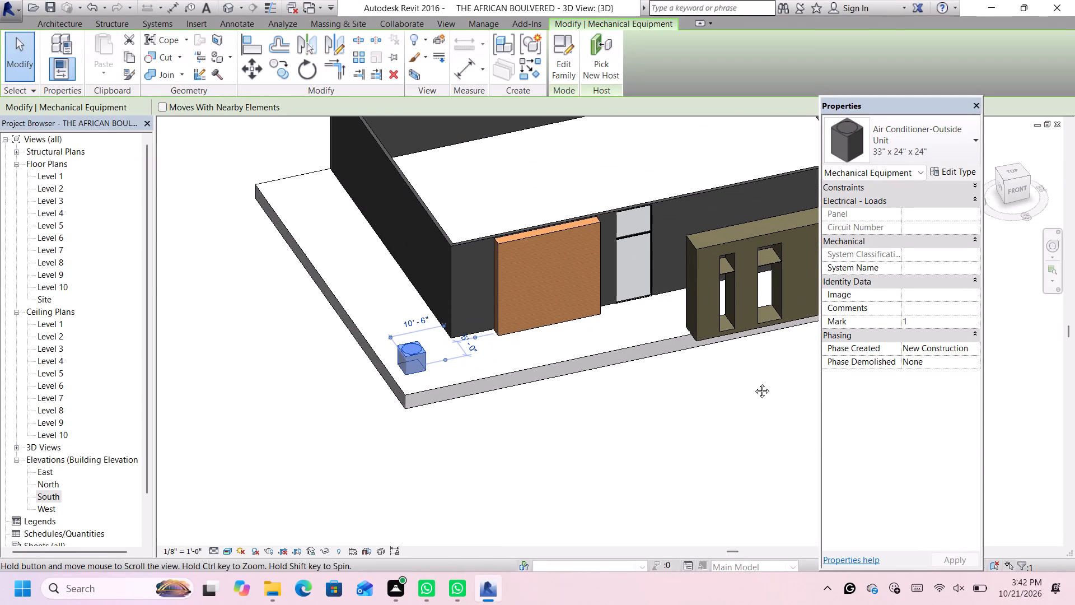
Copy the outside air conditioner unit from the slab corner to the gap between the olive wall and the end wall.
middle_drag(754, 383, 607, 398)
click(525, 421)
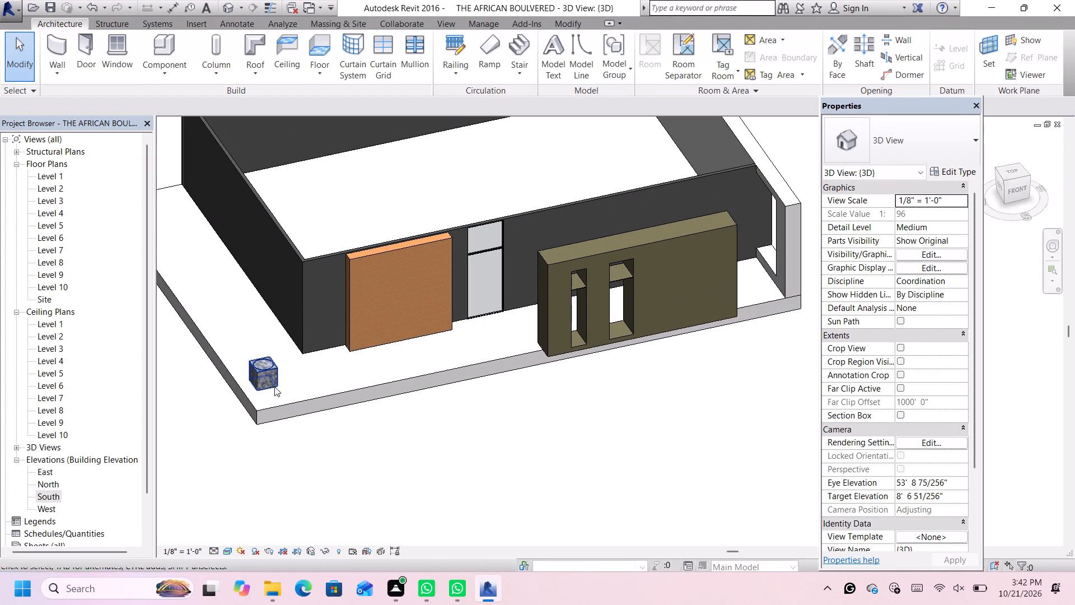
click(263, 373)
scroll(269, 375, down, 5)
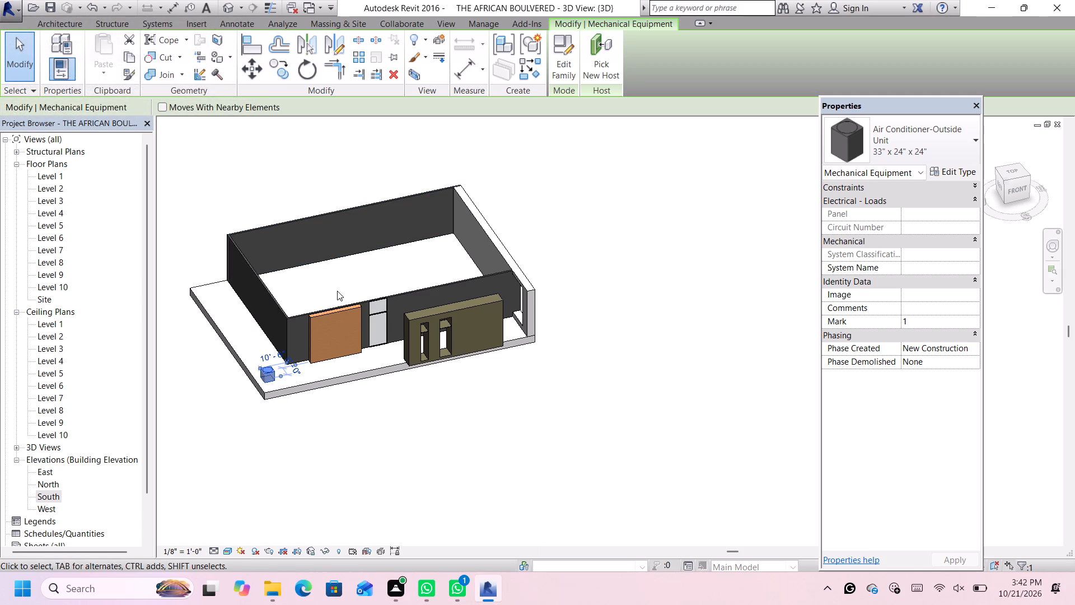
scroll(286, 410, up, 4)
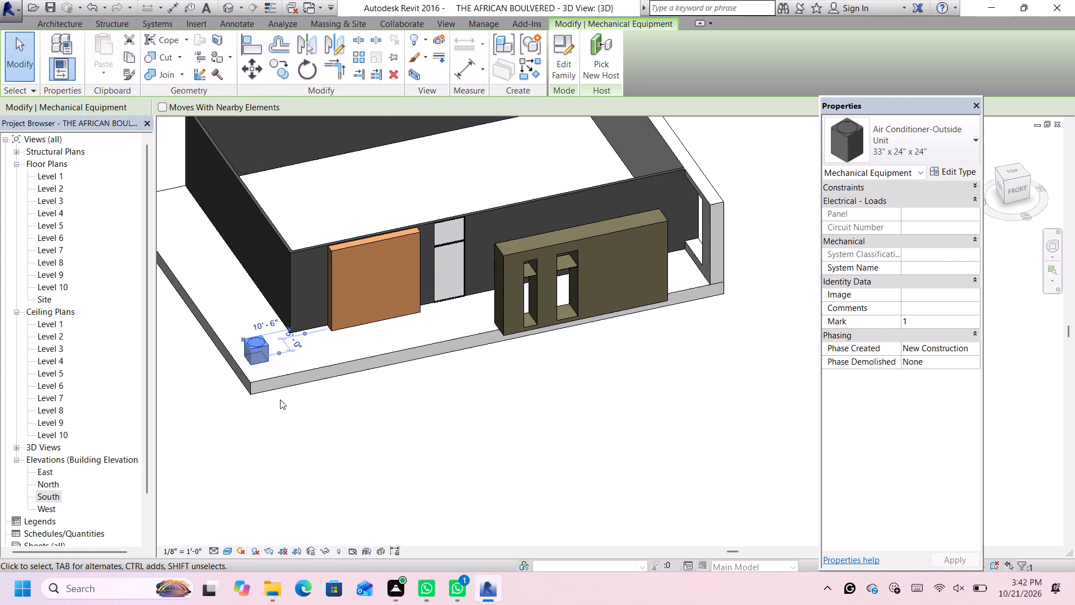
scroll(303, 388, down, 3)
middle_click(644, 343)
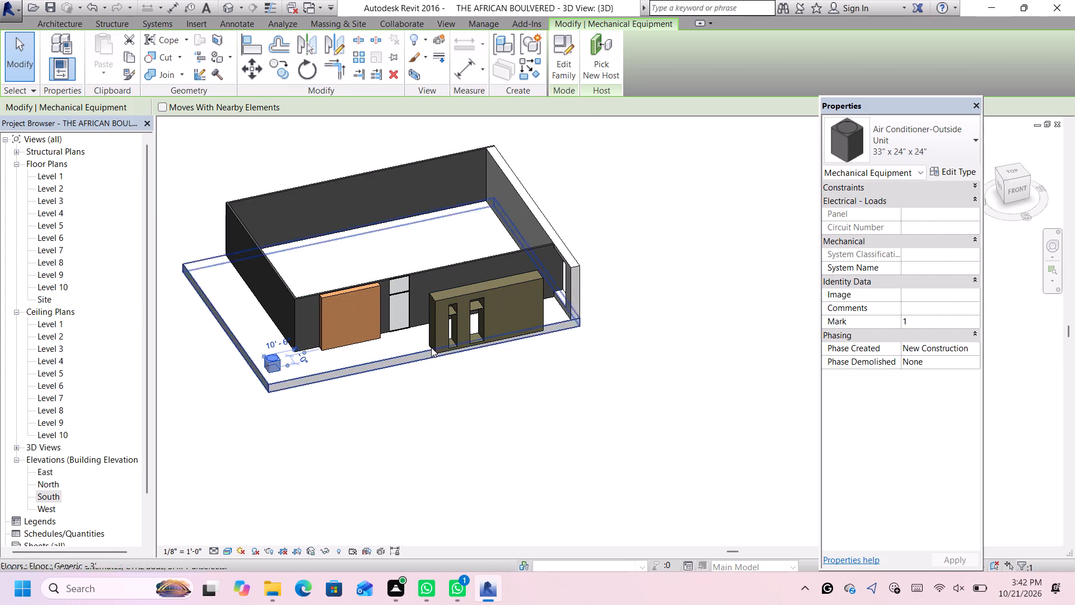
scroll(433, 346, down, 1)
scroll(269, 383, up, 3)
scroll(418, 365, down, 2)
scroll(418, 365, up, 1)
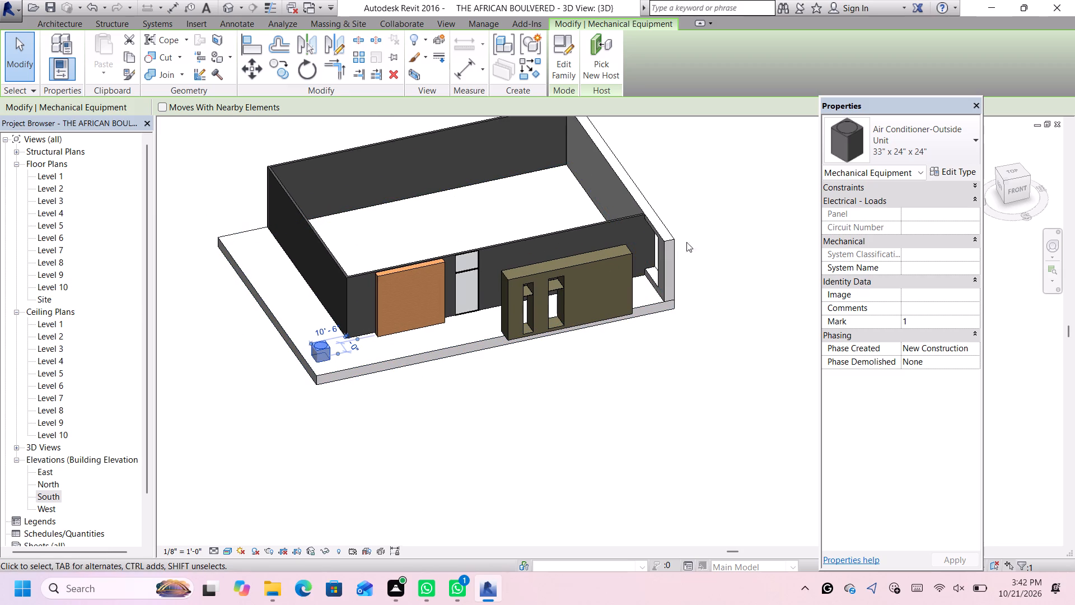
scroll(323, 381, up, 2)
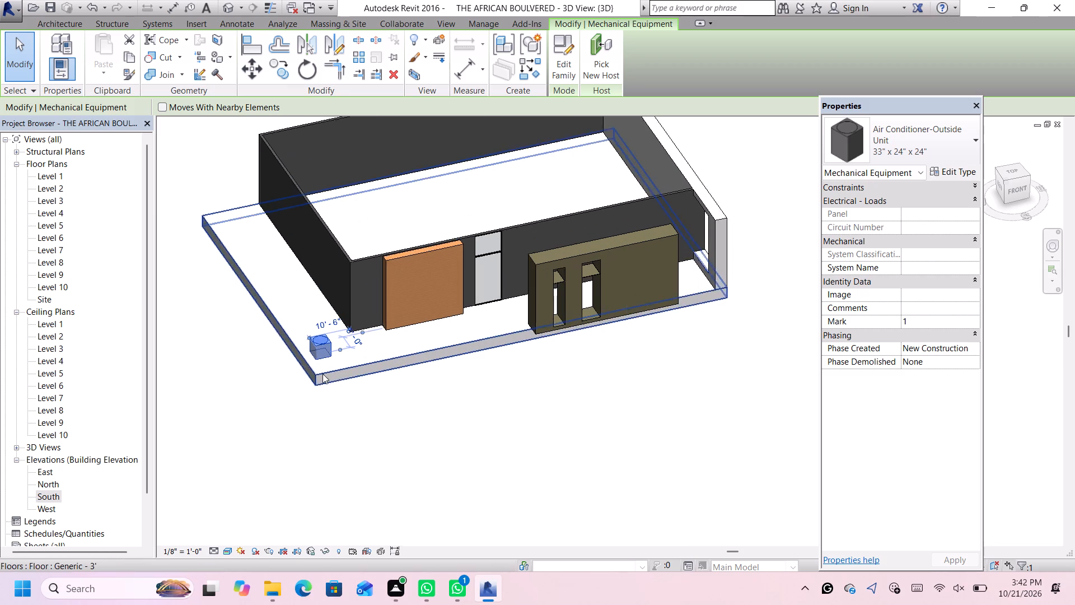
scroll(344, 350, down, 1)
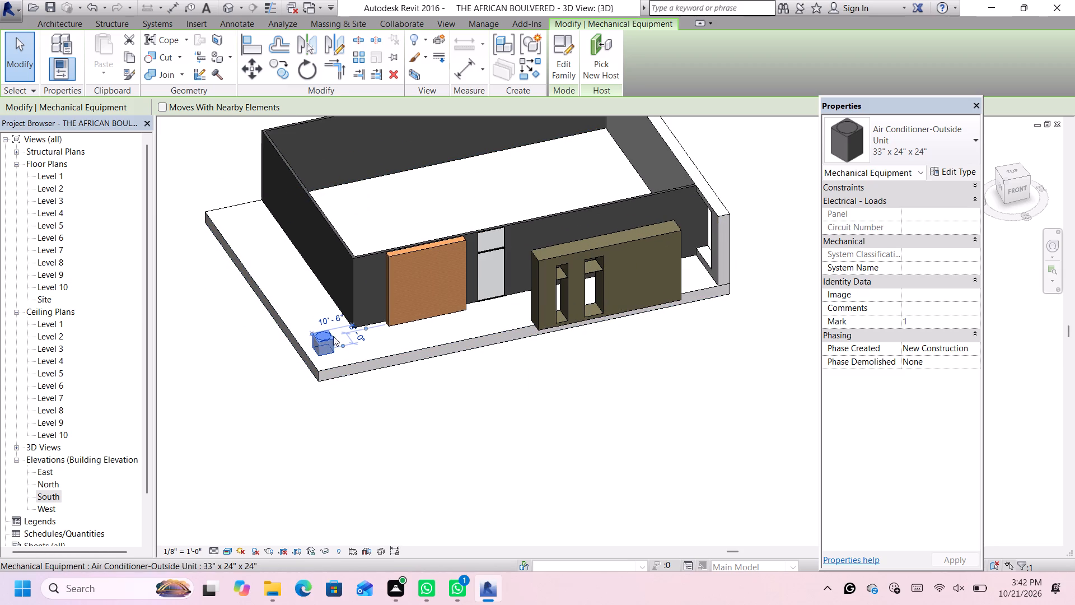
click(282, 72)
scroll(322, 353, up, 1)
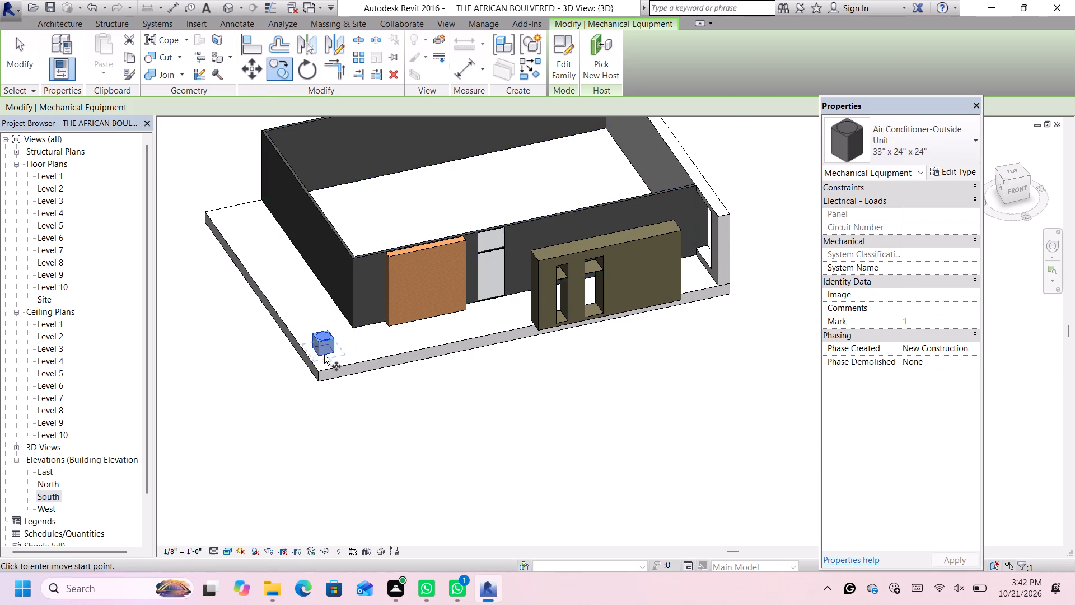
scroll(324, 355, up, 2)
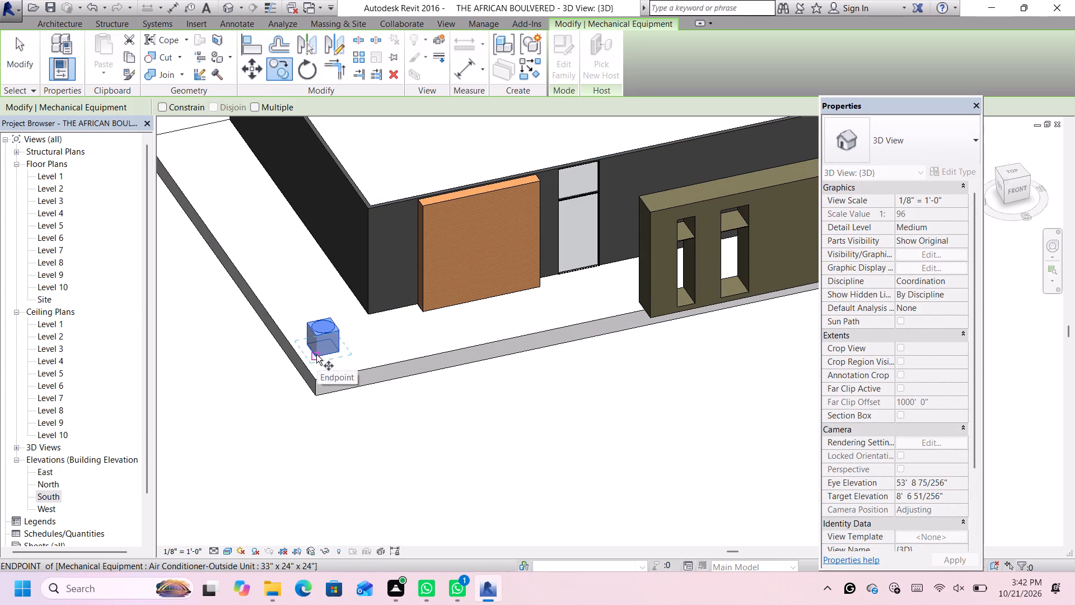
click(316, 355)
scroll(315, 356, down, 6)
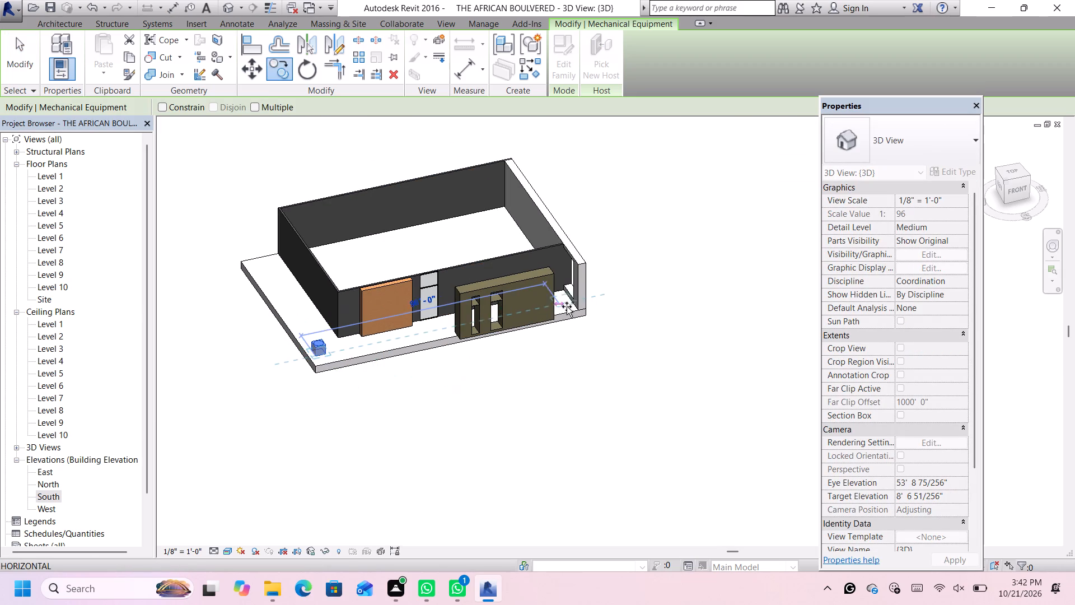
scroll(572, 304, up, 9)
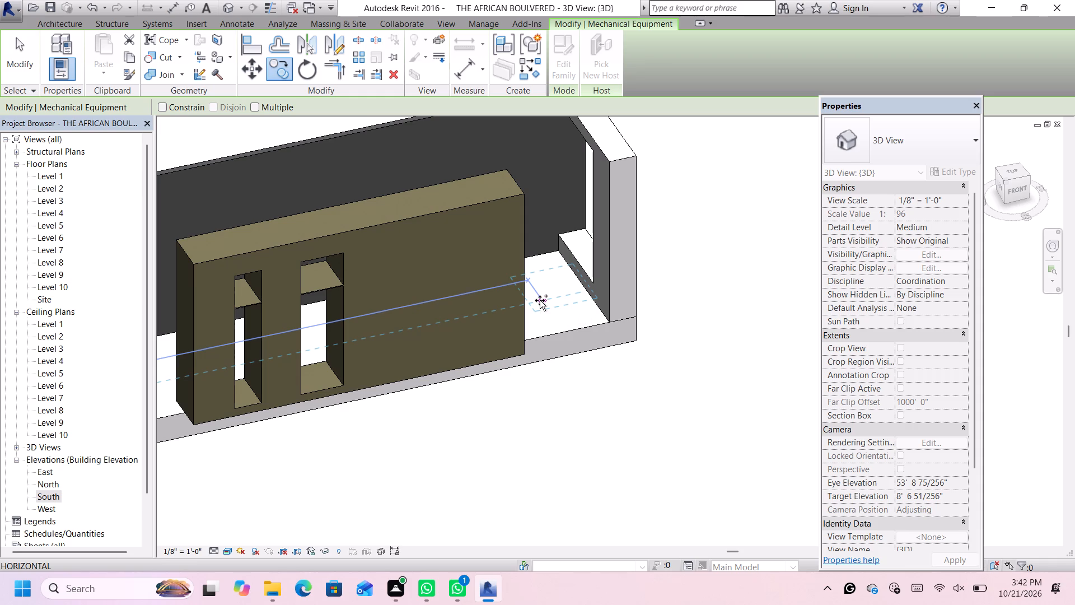
click(539, 301)
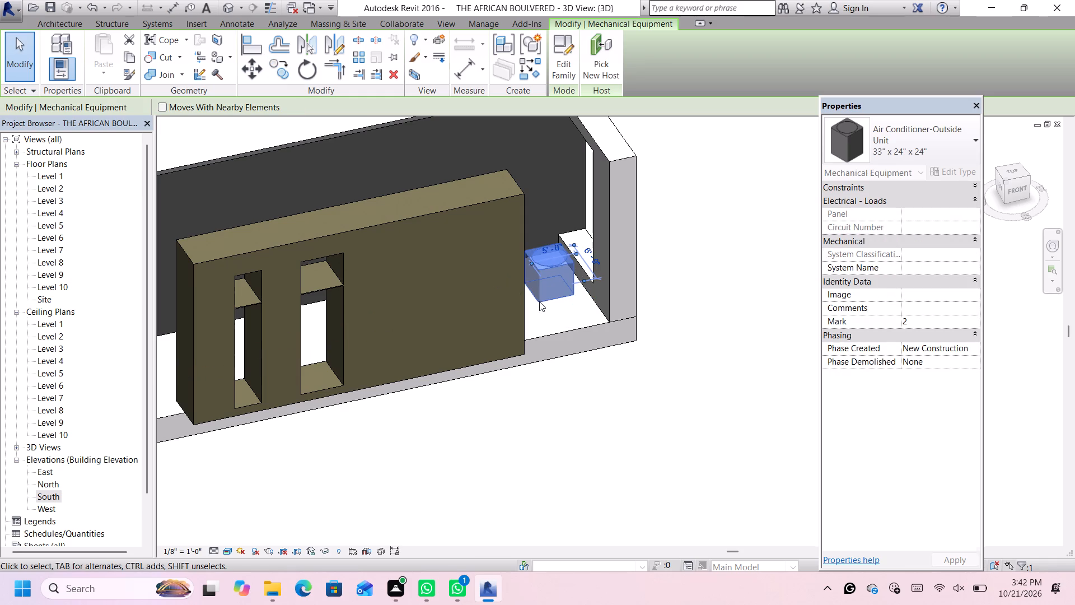
Copy the original outside air conditioner unit about 40' along the facade, to between the orange wall and the glazed door.
scroll(540, 300, down, 9)
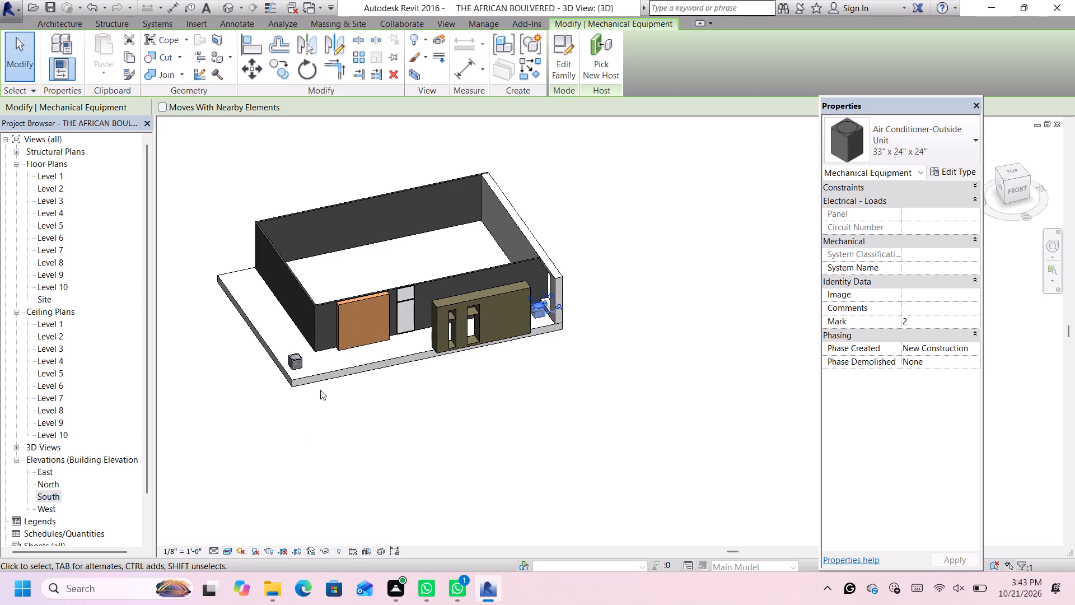
scroll(322, 388, up, 4)
scroll(273, 345, up, 2)
click(269, 355)
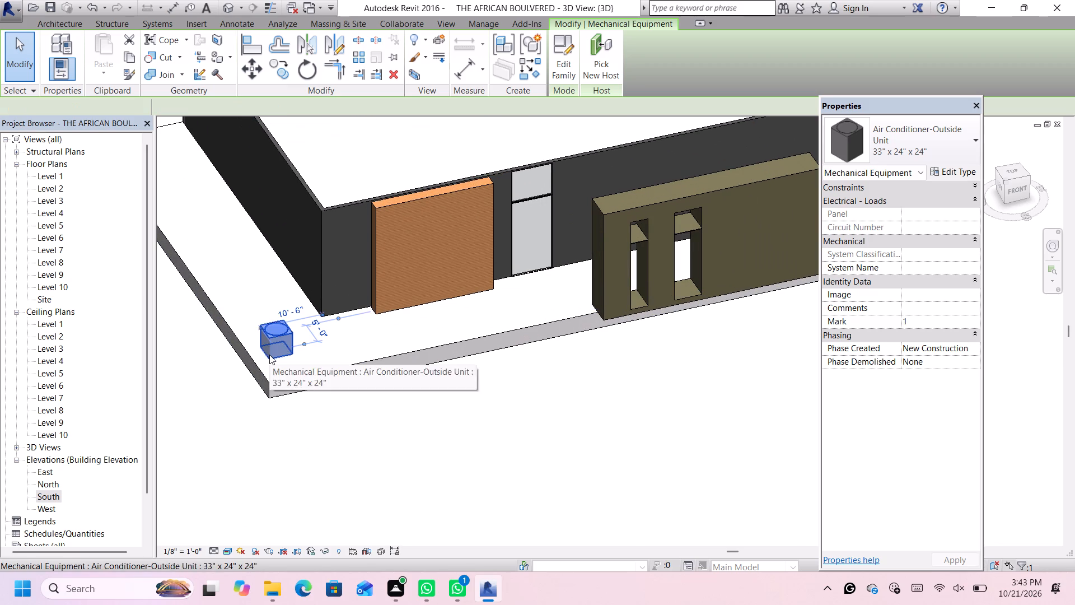
scroll(270, 355, down, 5)
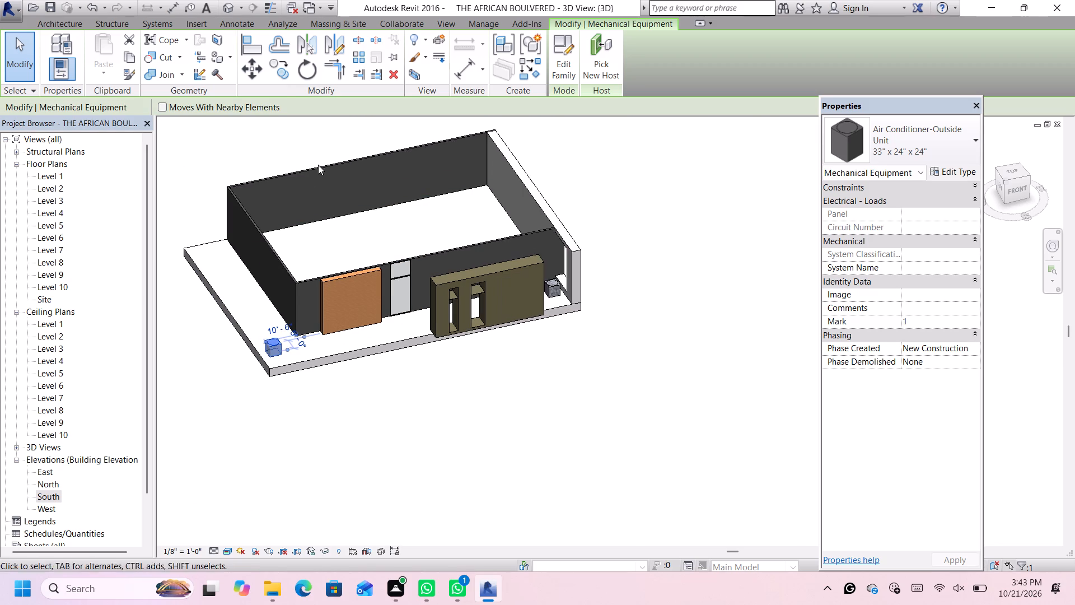
click(282, 74)
scroll(272, 371, up, 5)
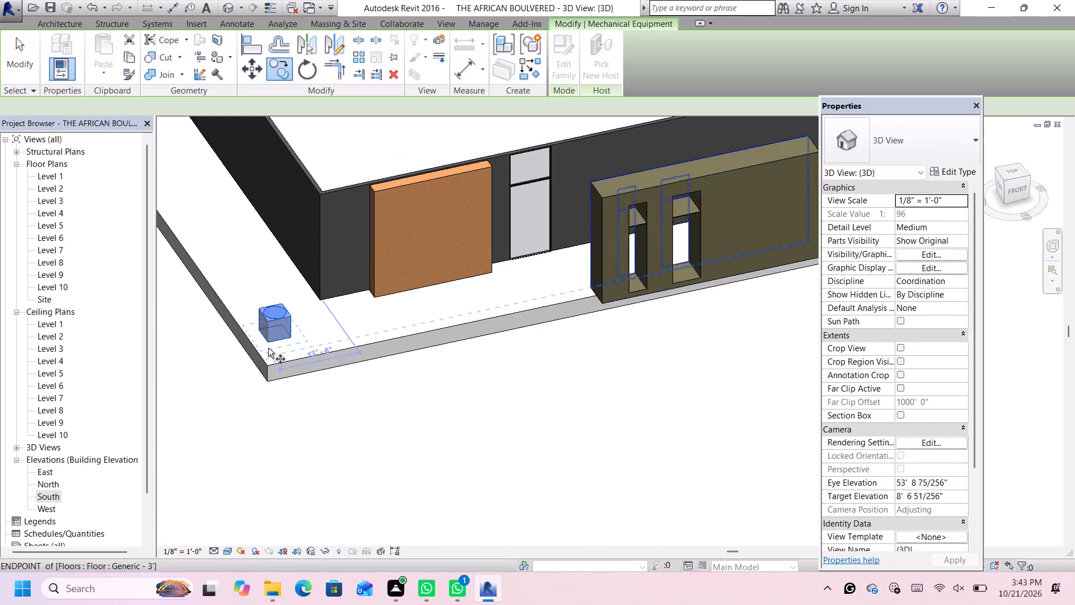
scroll(267, 339, up, 1)
click(267, 342)
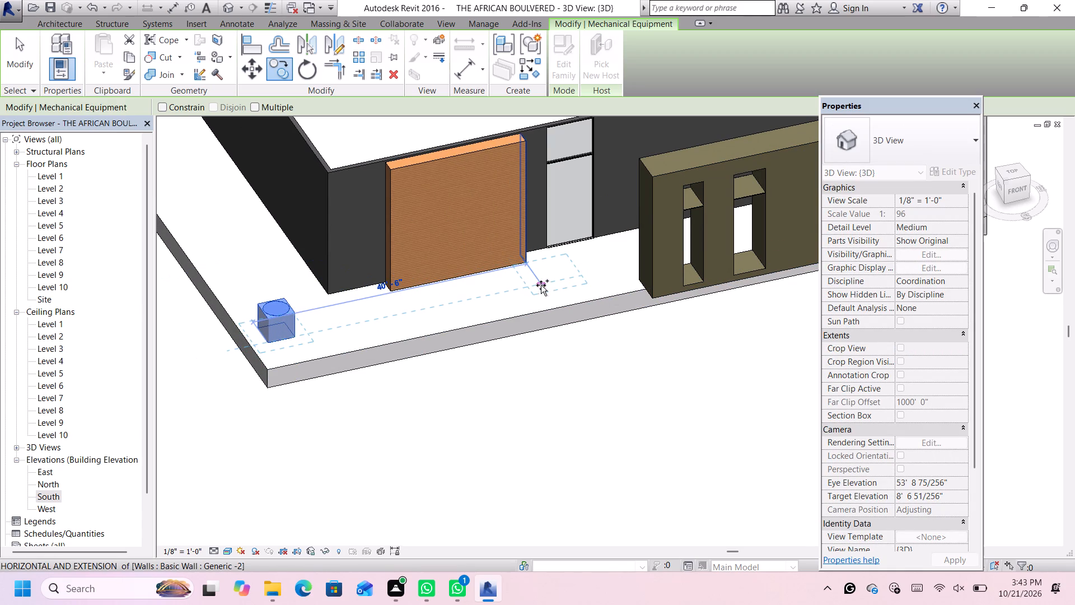
click(541, 285)
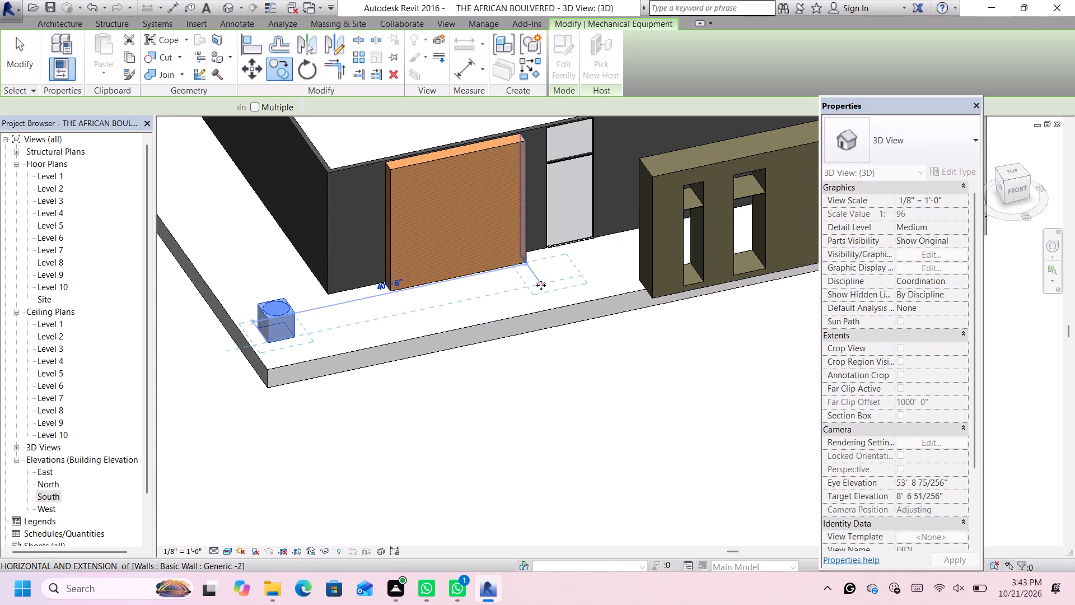
scroll(572, 276, down, 3)
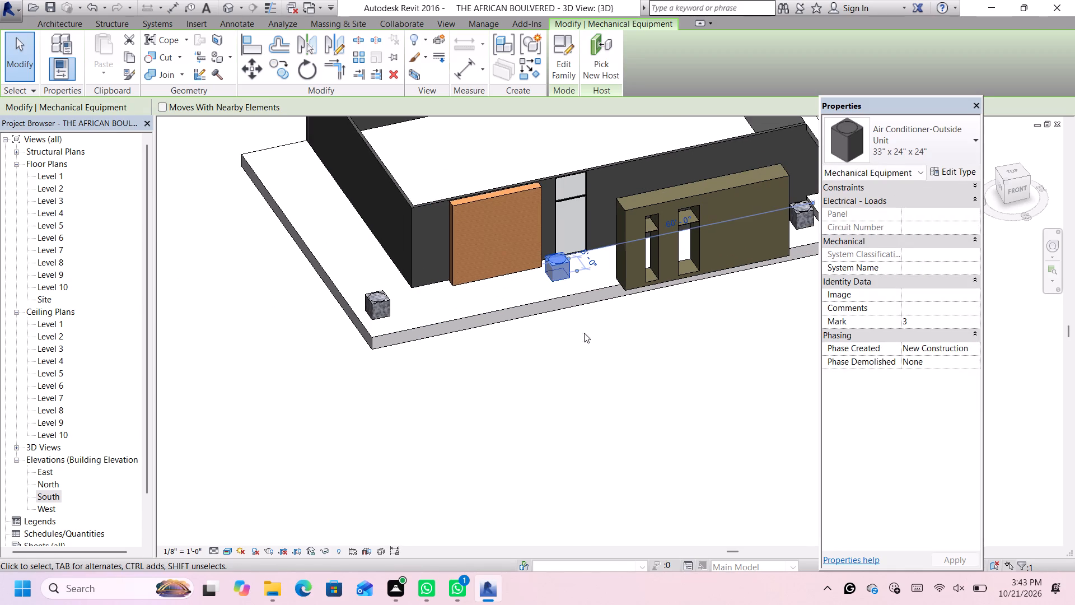
scroll(665, 375, down, 1)
middle_drag(705, 351, 695, 350)
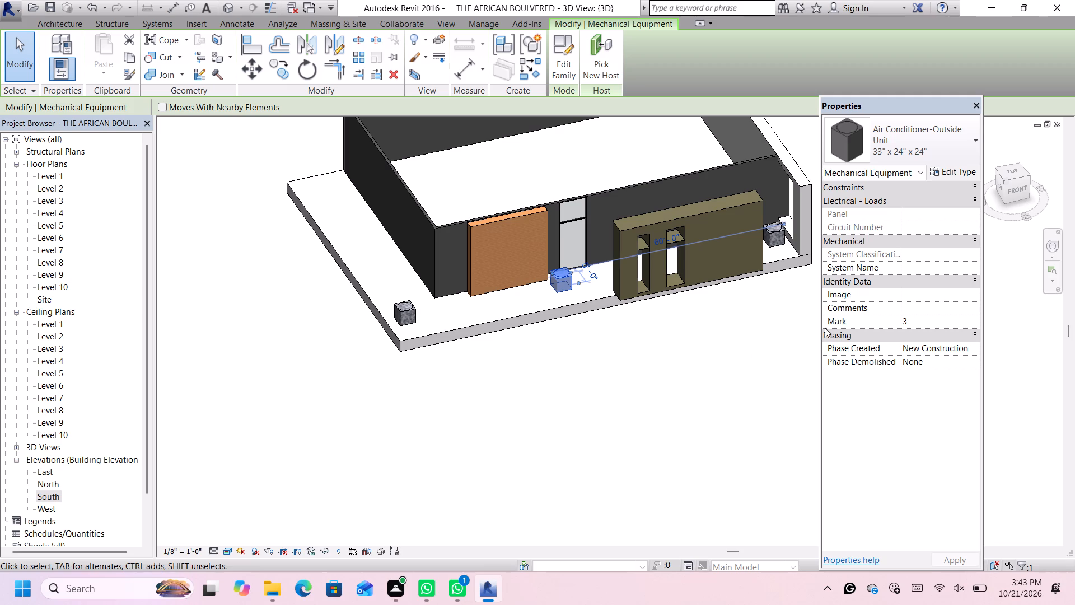
click(683, 429)
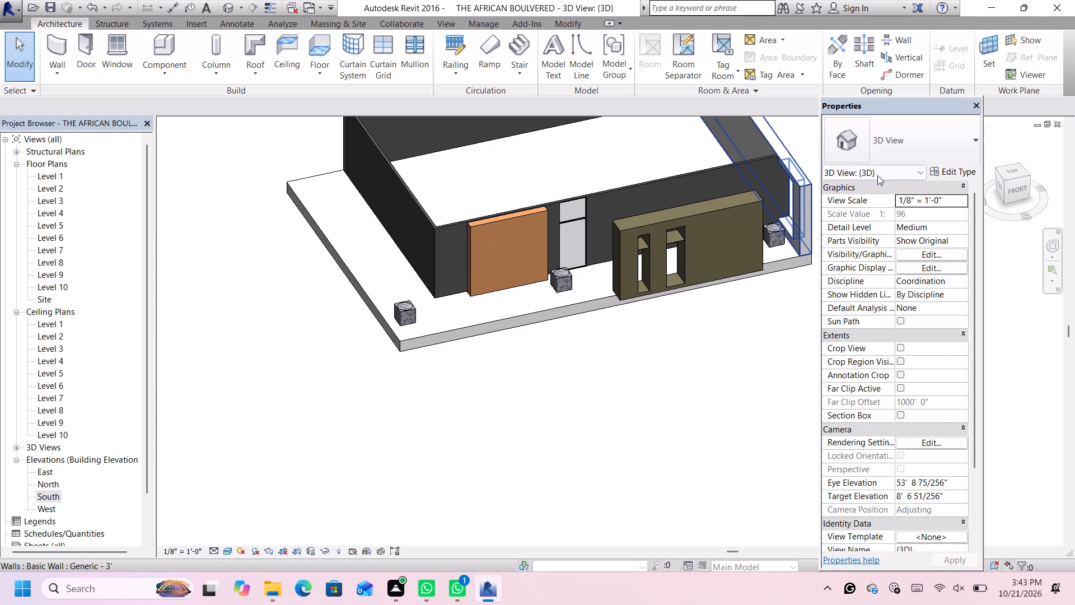
Start the Component placement command and save the project.
scroll(779, 332, down, 5)
scroll(798, 318, up, 3)
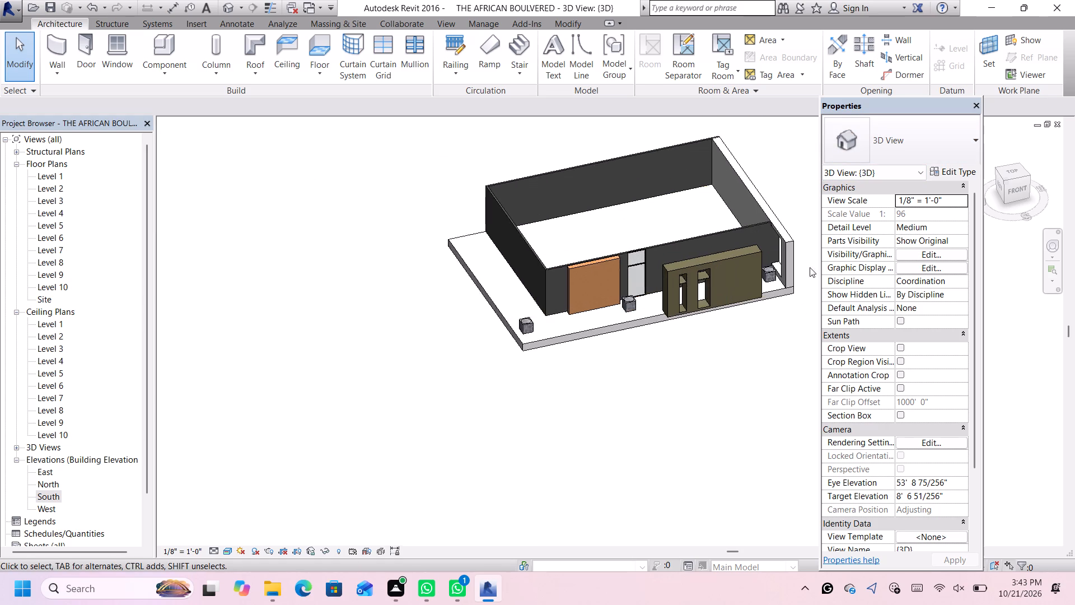
middle_click(807, 212)
middle_drag(802, 212, 773, 235)
scroll(772, 263, up, 2)
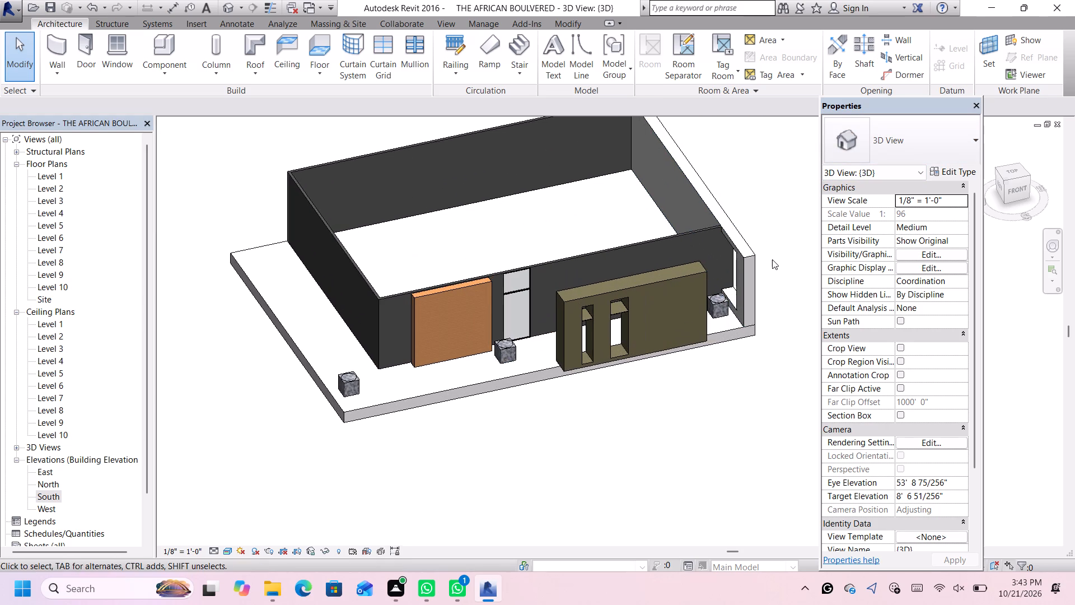
click(179, 58)
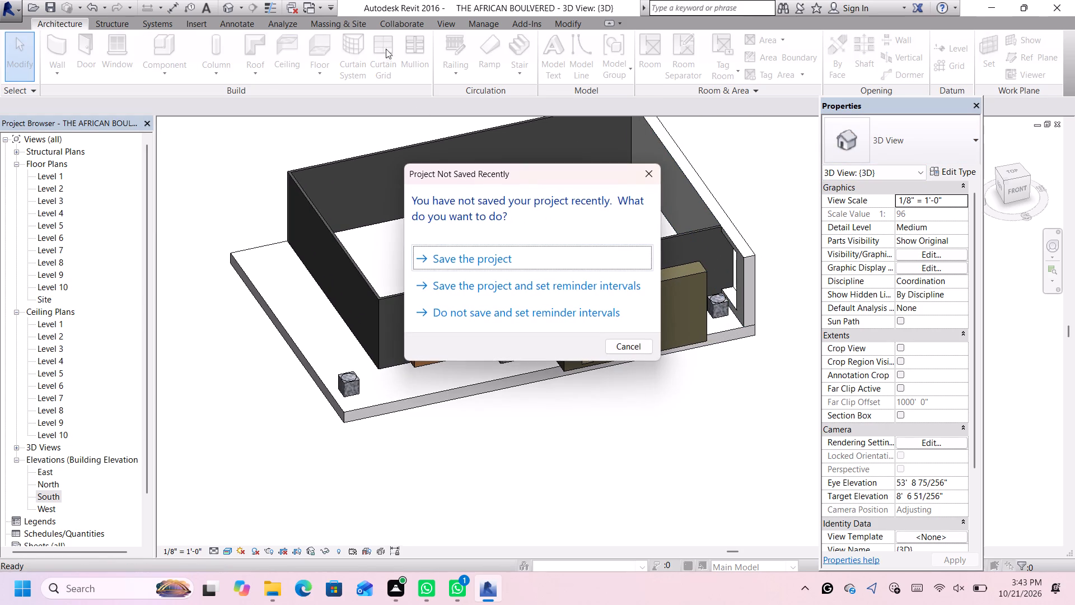
click(565, 267)
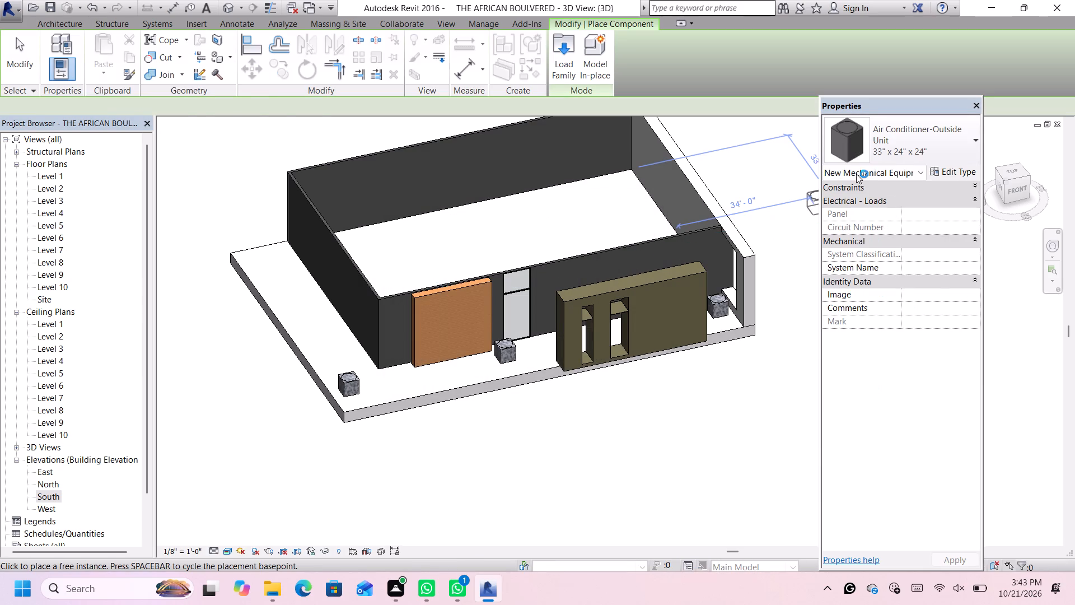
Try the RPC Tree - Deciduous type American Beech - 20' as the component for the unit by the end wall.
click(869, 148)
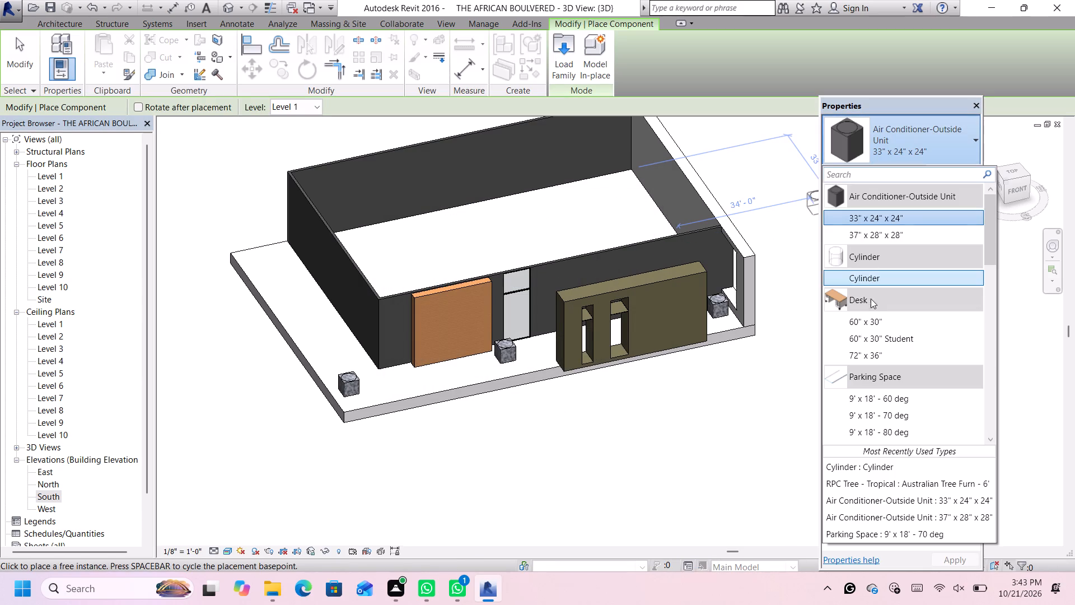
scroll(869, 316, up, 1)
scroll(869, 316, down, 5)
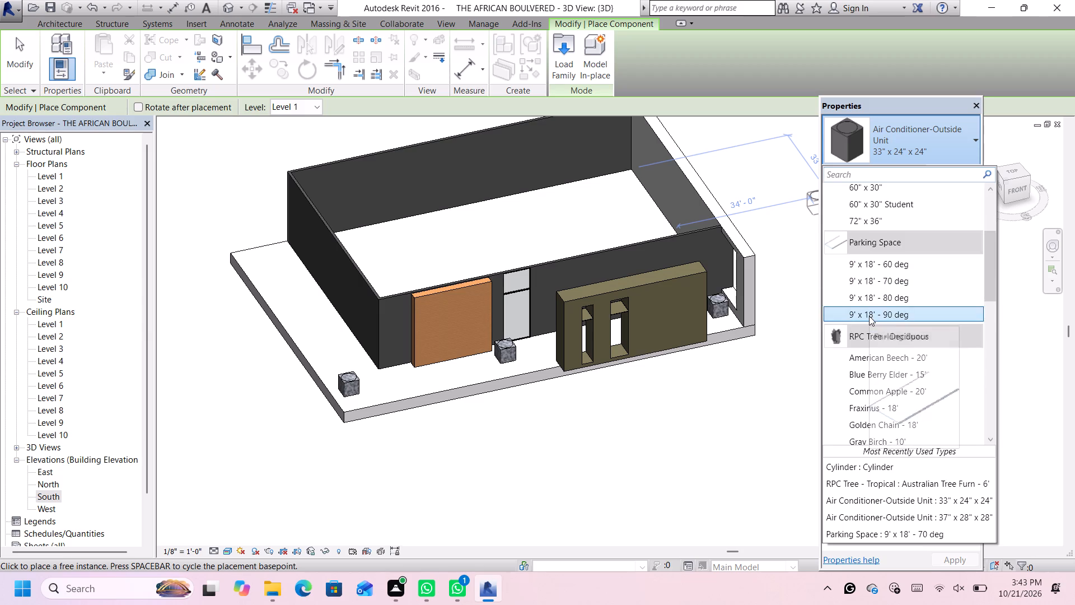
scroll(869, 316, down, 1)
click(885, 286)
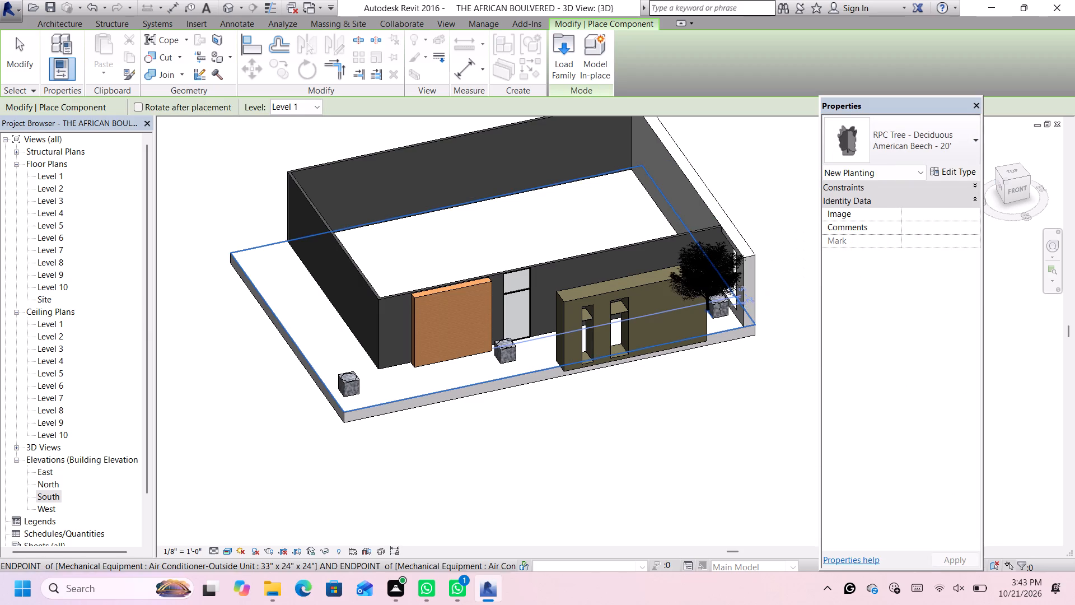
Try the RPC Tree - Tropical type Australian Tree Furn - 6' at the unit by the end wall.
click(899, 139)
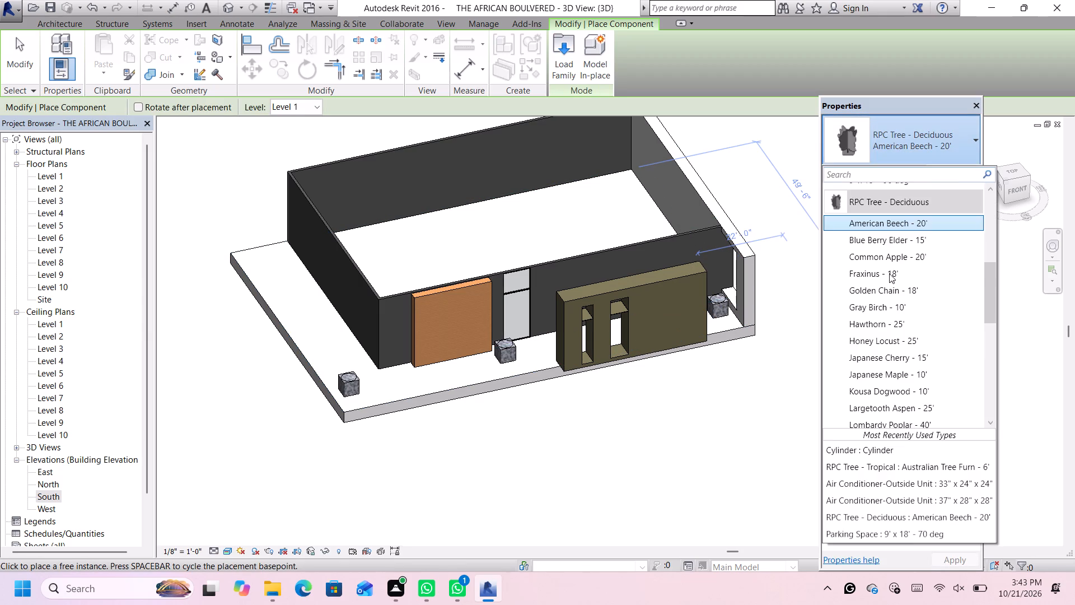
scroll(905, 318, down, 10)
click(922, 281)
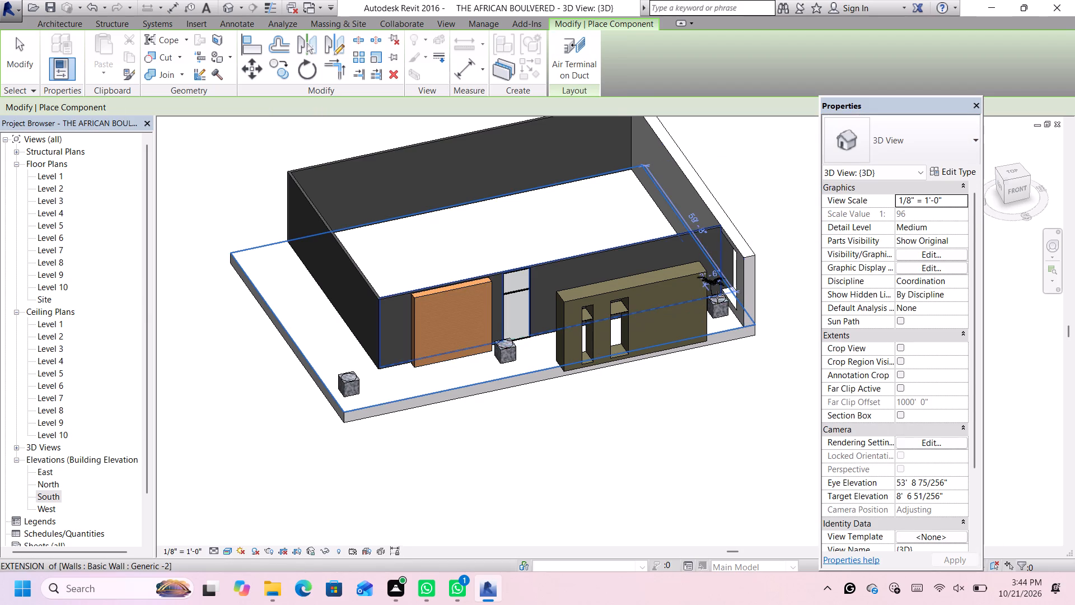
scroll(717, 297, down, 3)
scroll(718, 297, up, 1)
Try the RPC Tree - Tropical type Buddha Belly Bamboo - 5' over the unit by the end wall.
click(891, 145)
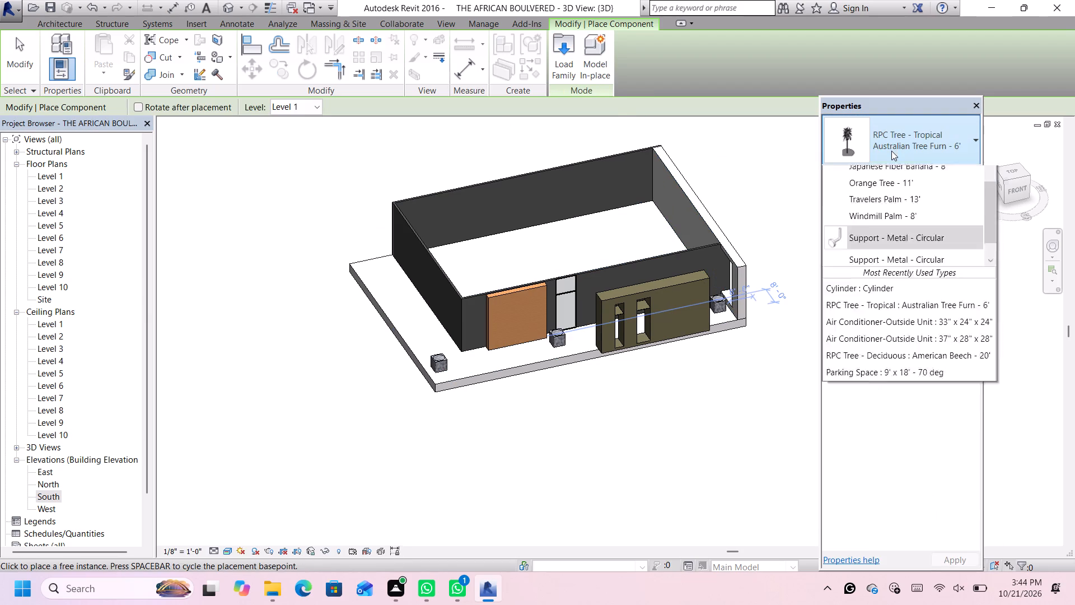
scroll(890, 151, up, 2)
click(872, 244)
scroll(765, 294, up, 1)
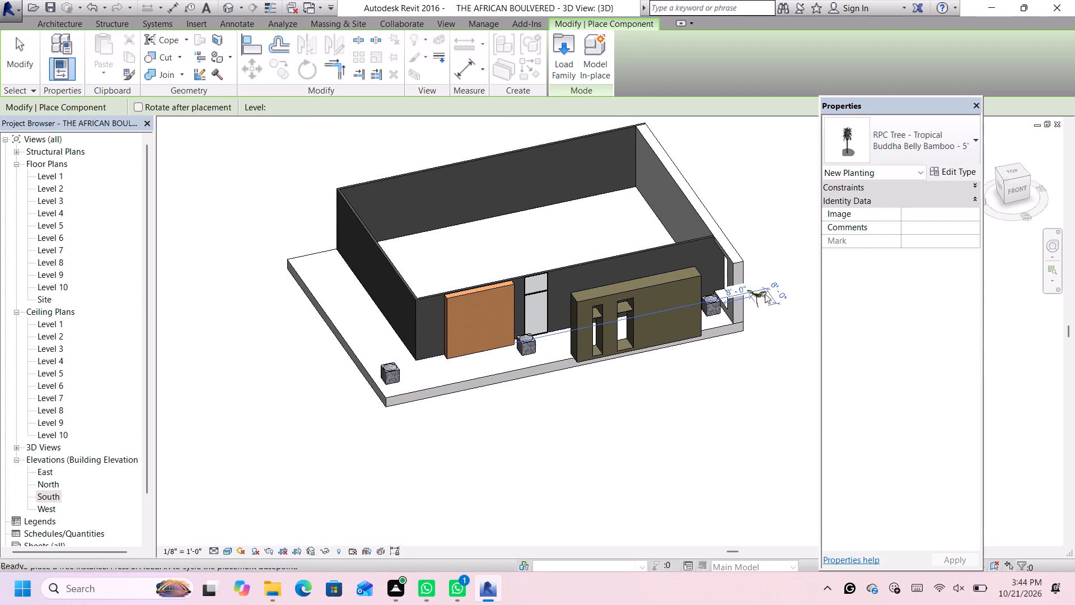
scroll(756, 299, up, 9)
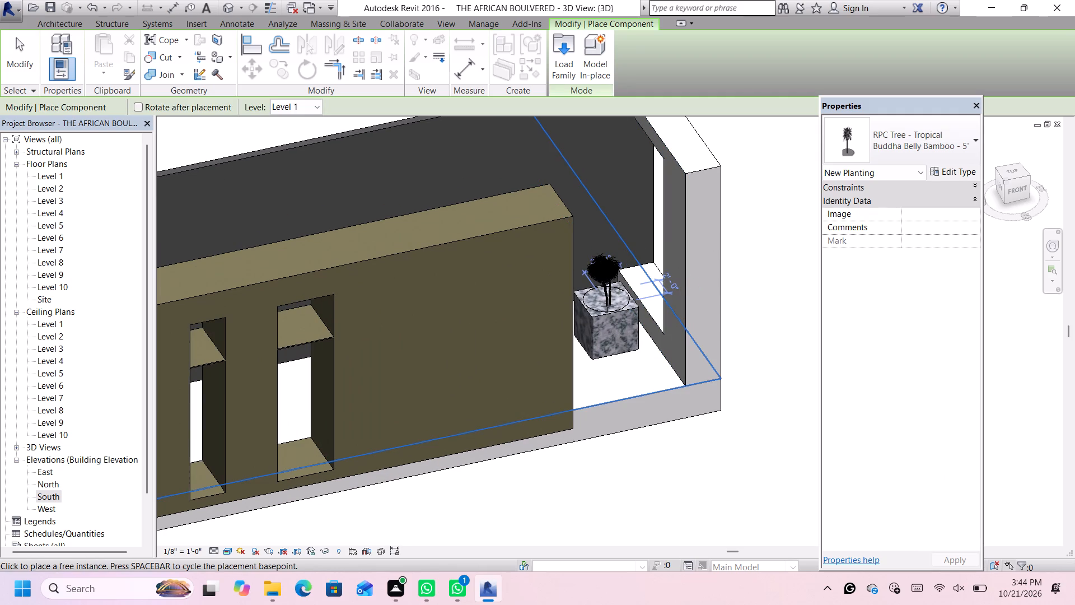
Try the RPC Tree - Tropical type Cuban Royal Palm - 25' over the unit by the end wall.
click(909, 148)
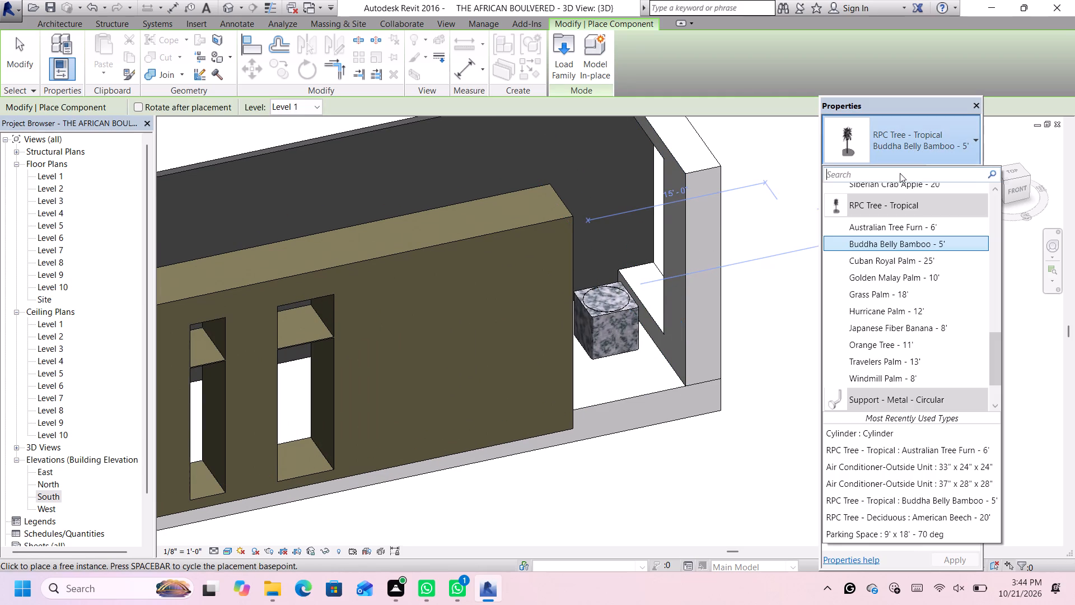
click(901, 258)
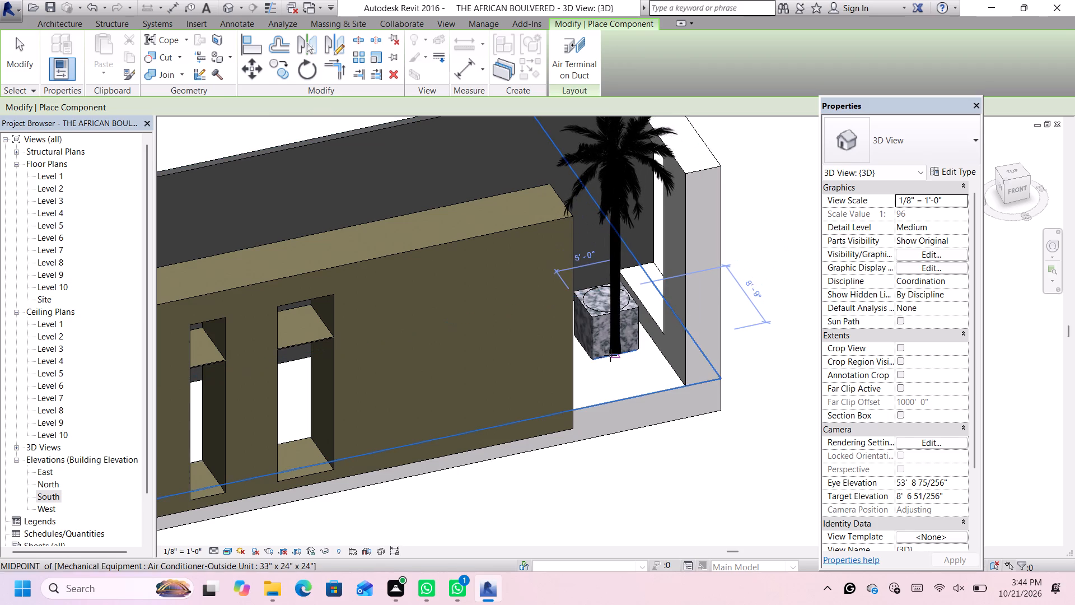
Place an RPC Tree - Tropical Golden Malay Palm - 10' on top of the stone unit by the end wall.
click(918, 138)
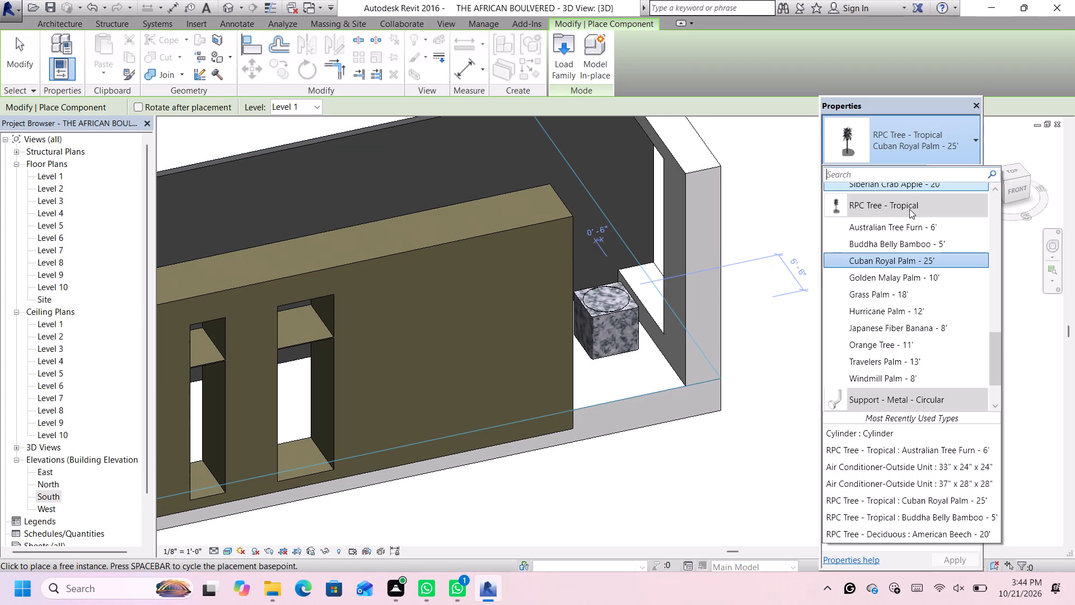
click(904, 277)
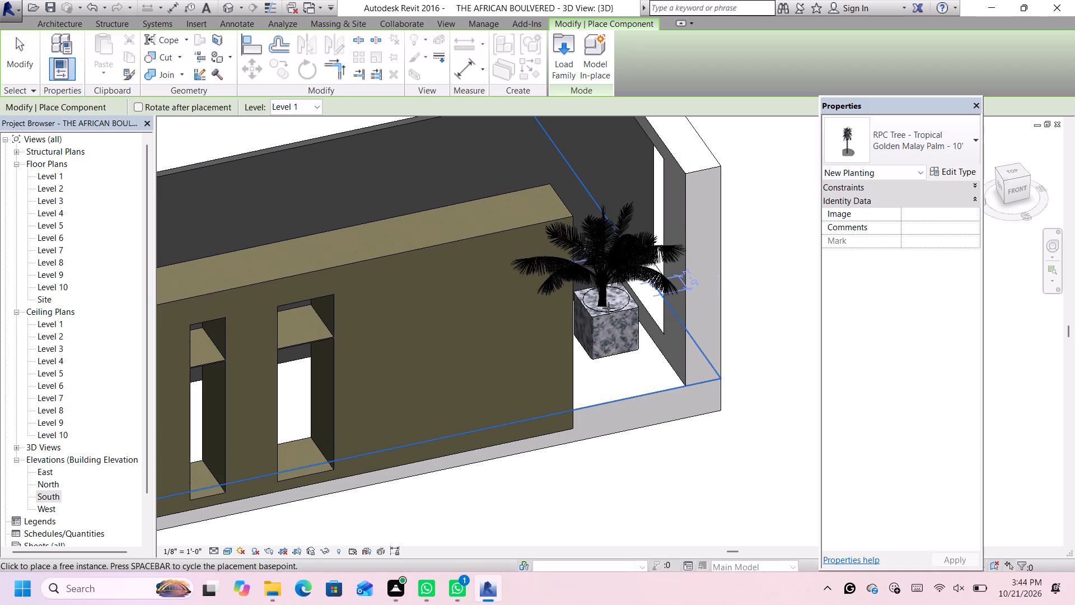
click(610, 306)
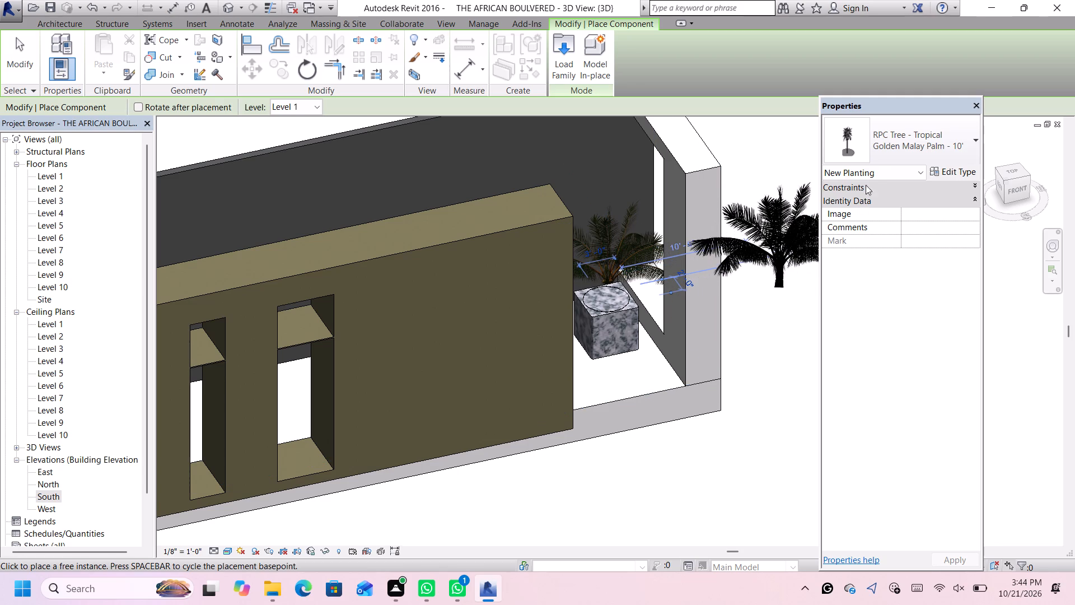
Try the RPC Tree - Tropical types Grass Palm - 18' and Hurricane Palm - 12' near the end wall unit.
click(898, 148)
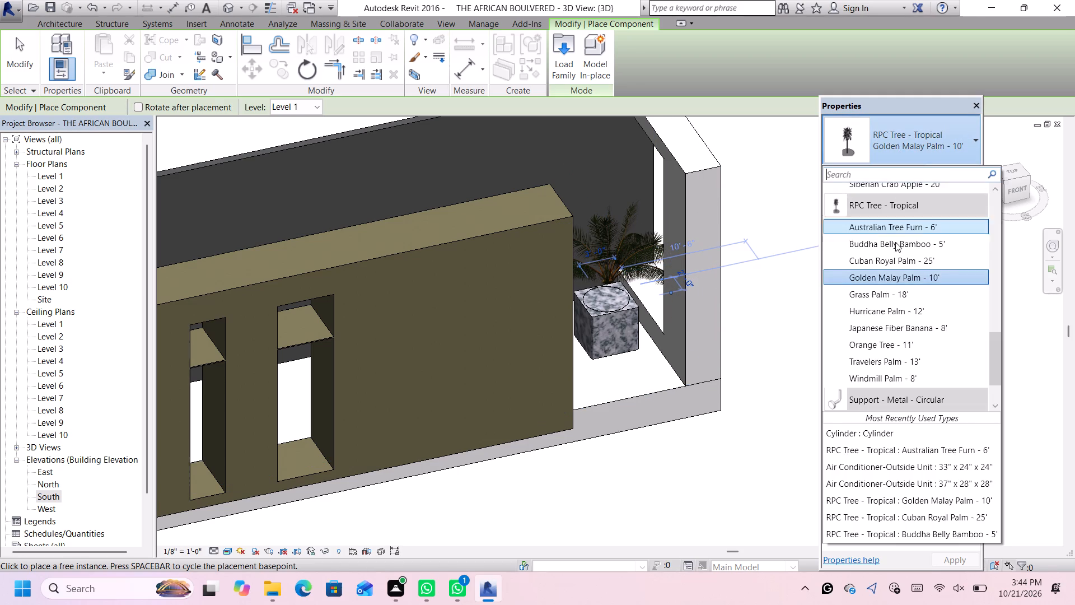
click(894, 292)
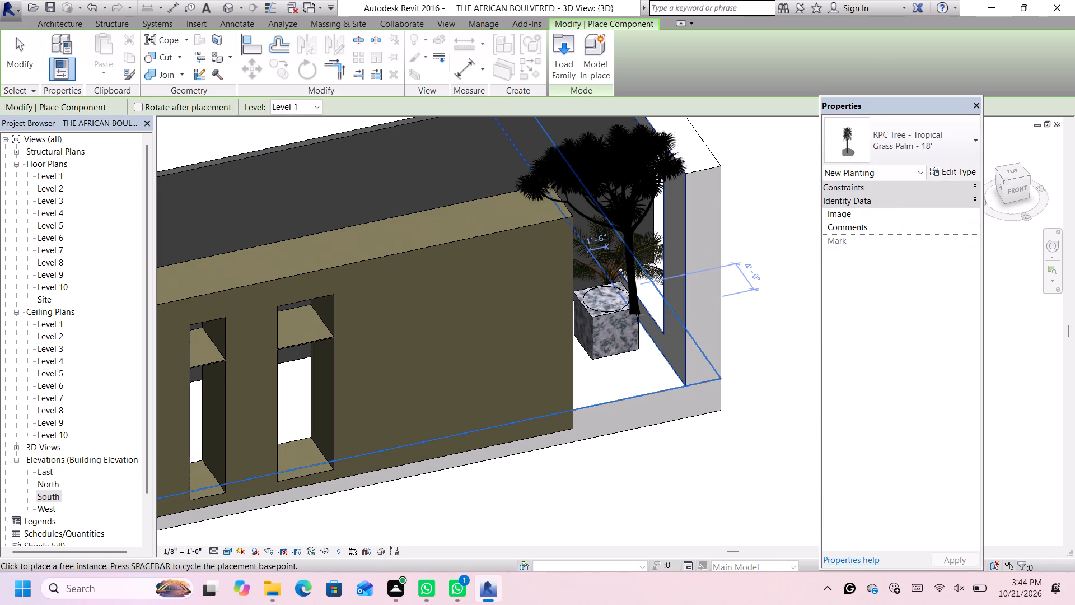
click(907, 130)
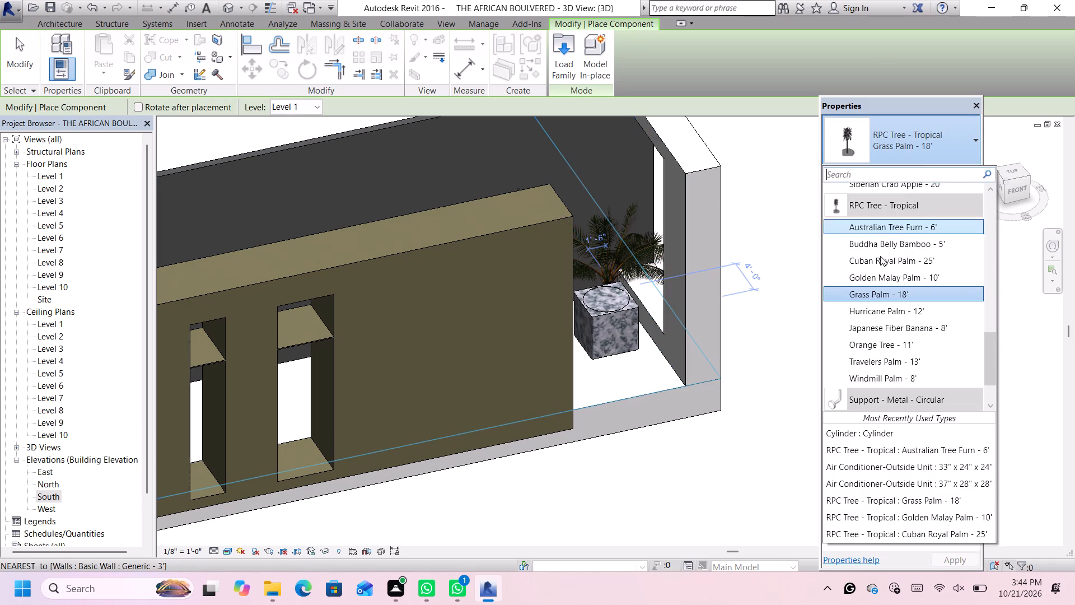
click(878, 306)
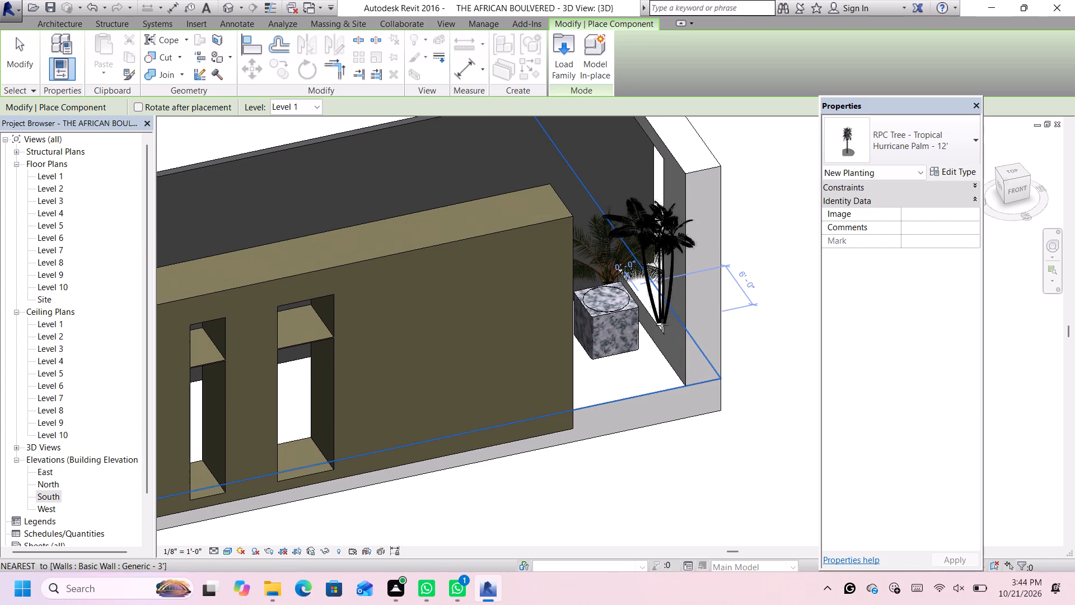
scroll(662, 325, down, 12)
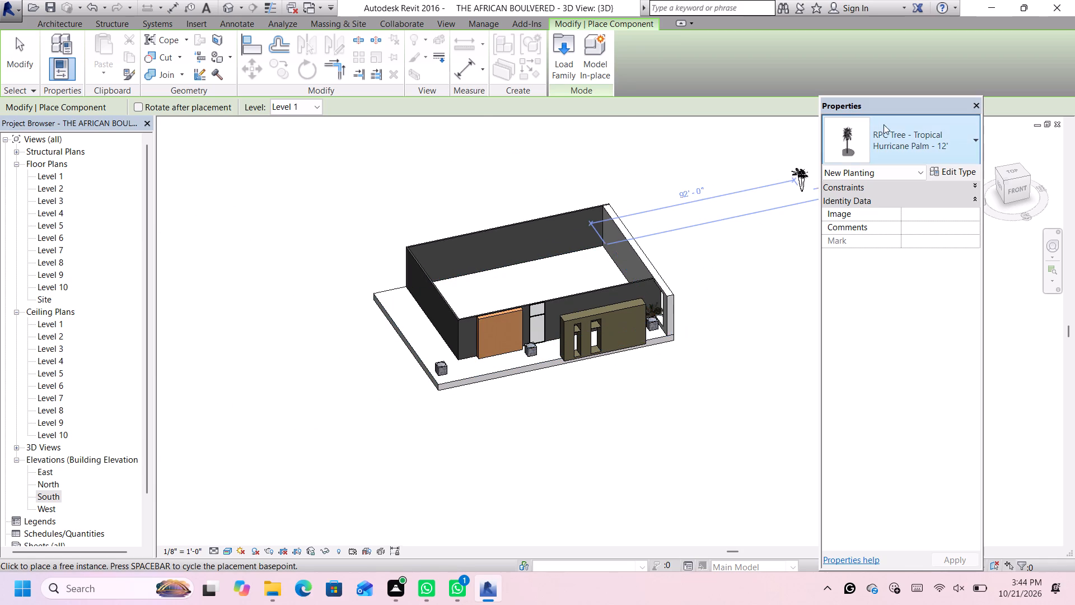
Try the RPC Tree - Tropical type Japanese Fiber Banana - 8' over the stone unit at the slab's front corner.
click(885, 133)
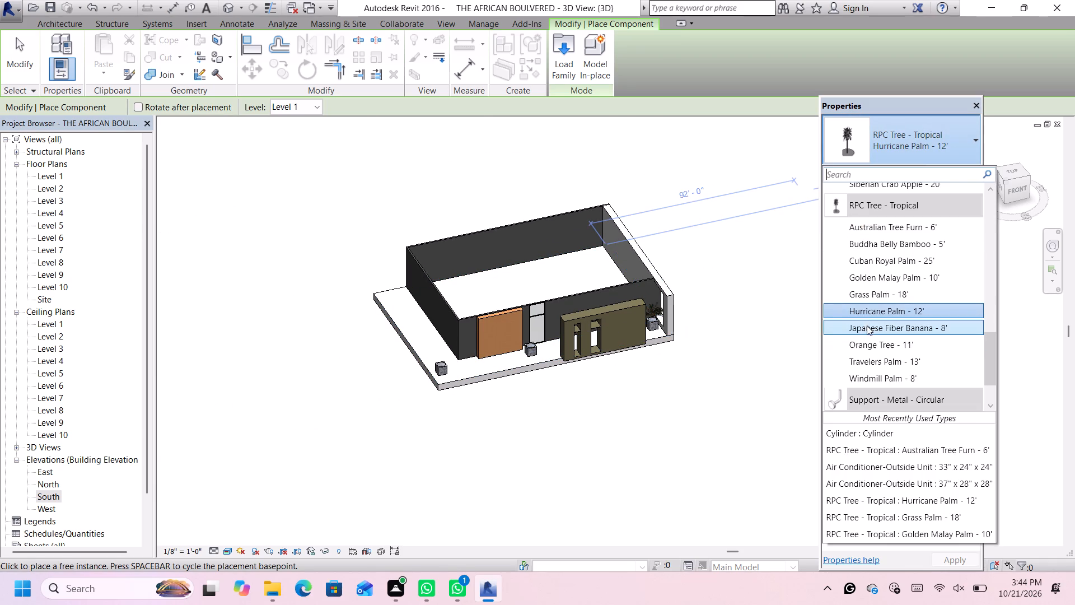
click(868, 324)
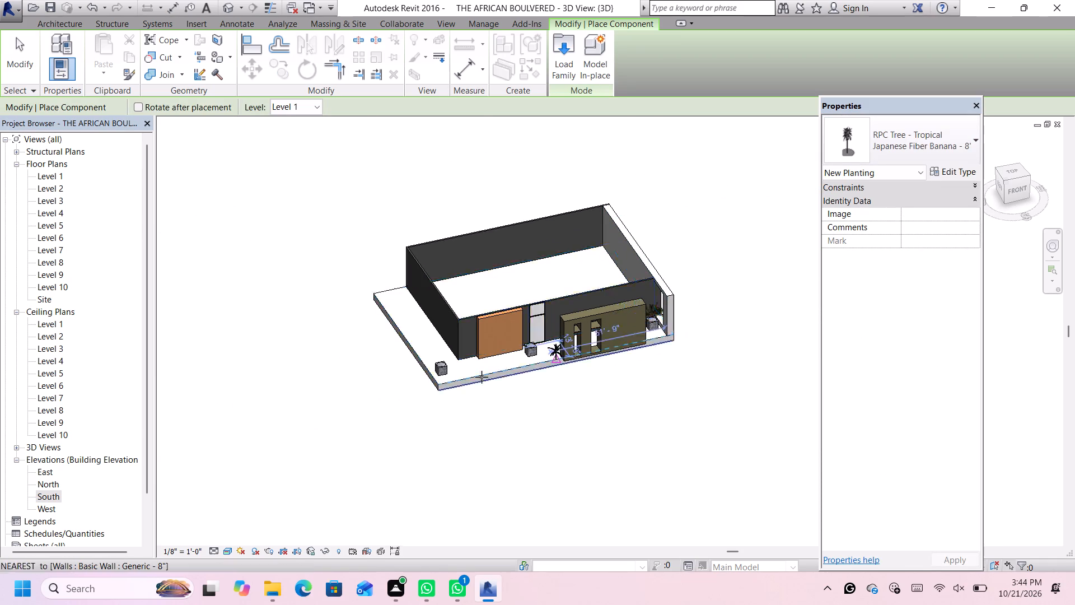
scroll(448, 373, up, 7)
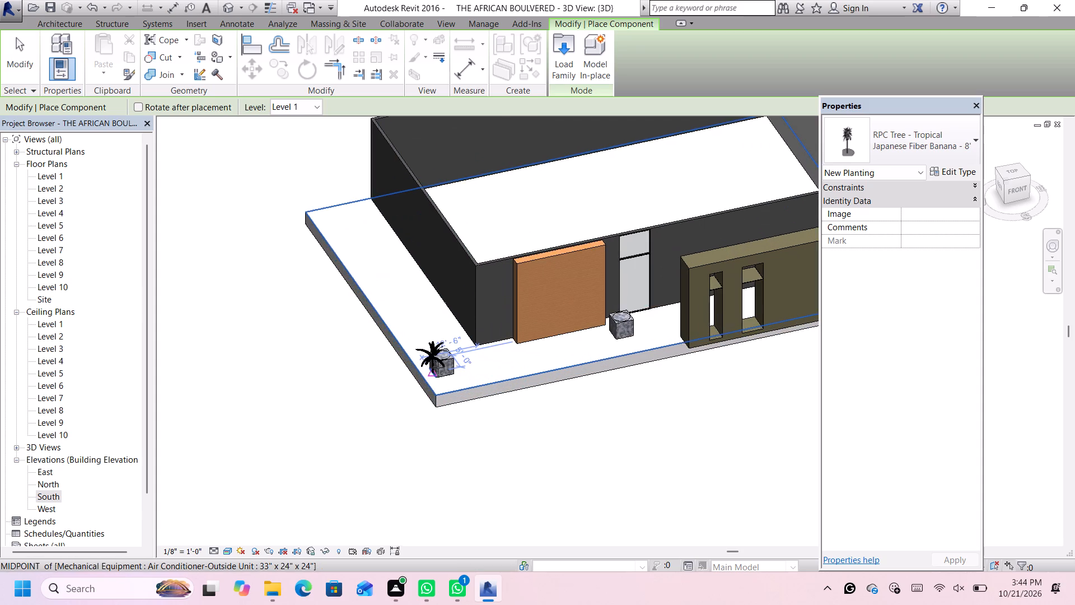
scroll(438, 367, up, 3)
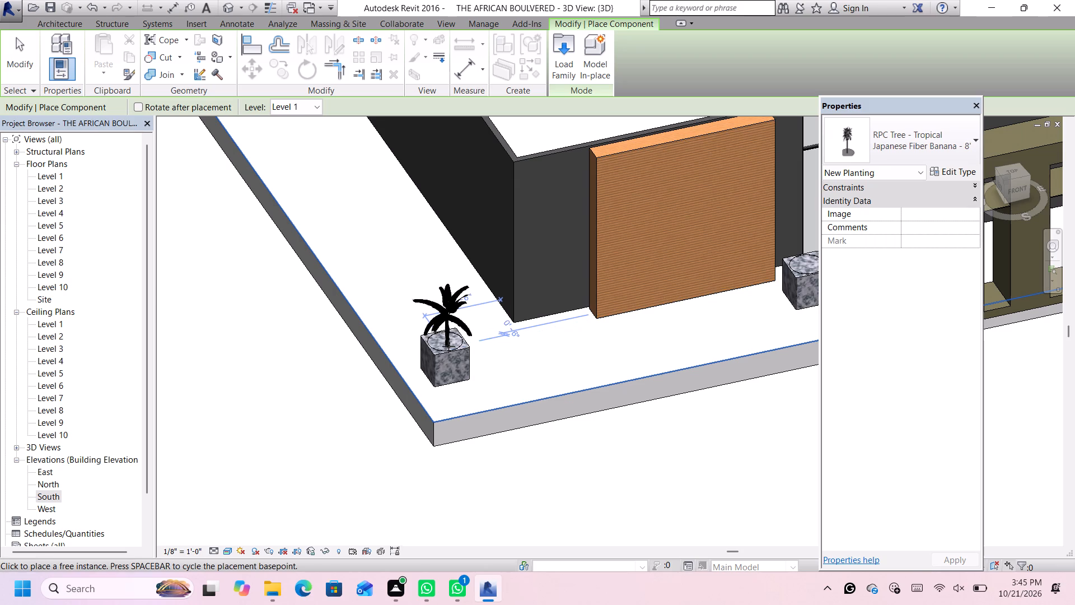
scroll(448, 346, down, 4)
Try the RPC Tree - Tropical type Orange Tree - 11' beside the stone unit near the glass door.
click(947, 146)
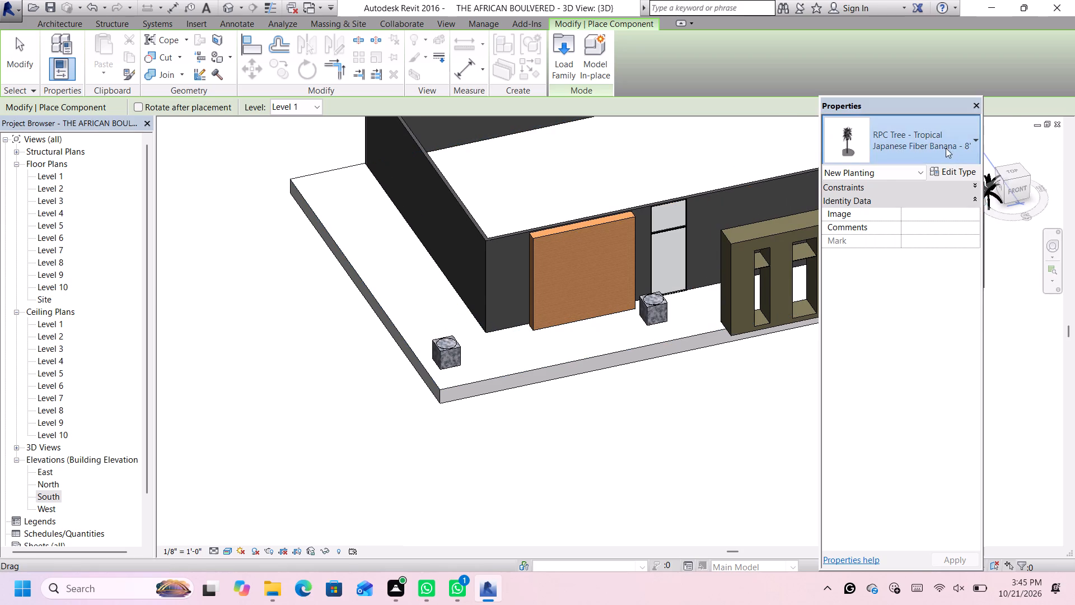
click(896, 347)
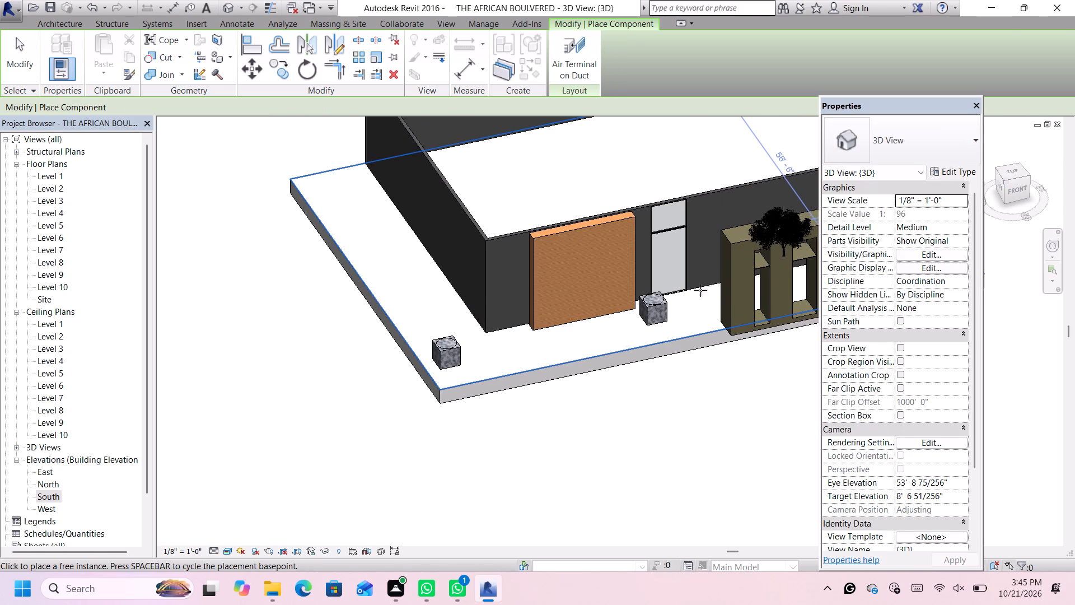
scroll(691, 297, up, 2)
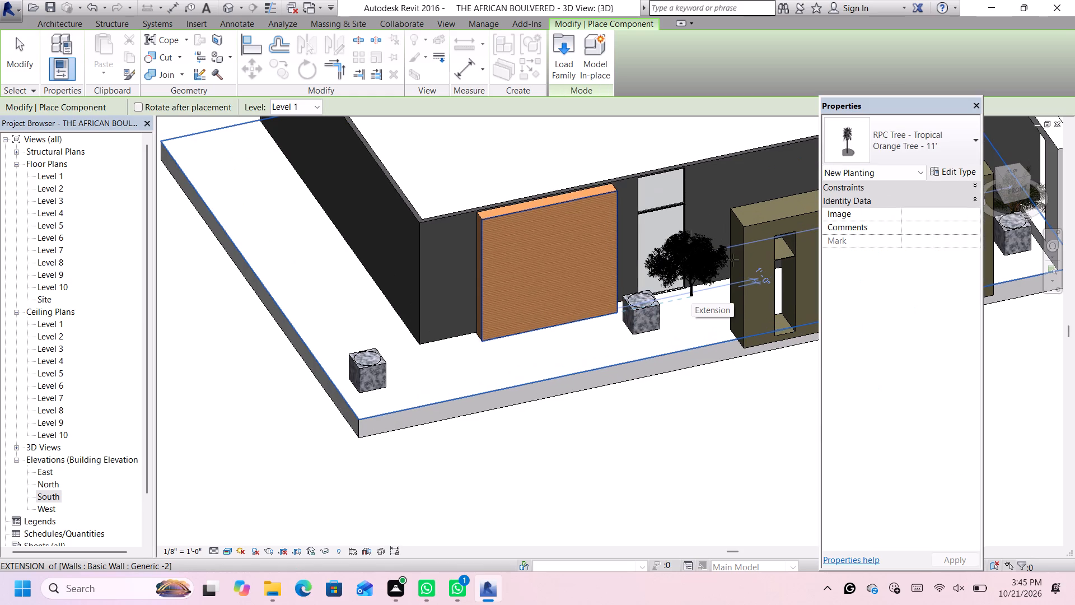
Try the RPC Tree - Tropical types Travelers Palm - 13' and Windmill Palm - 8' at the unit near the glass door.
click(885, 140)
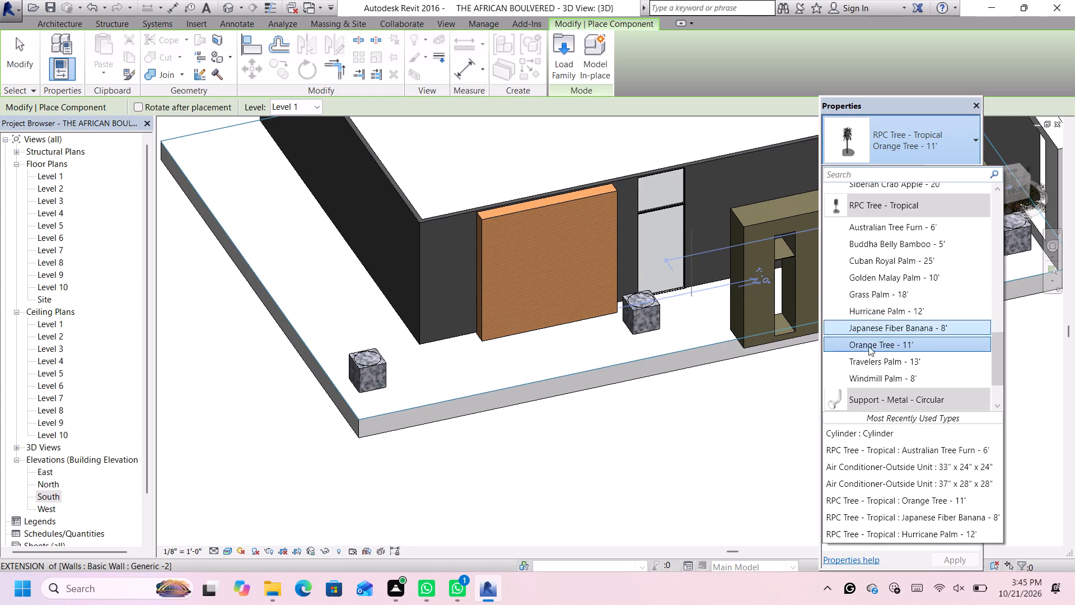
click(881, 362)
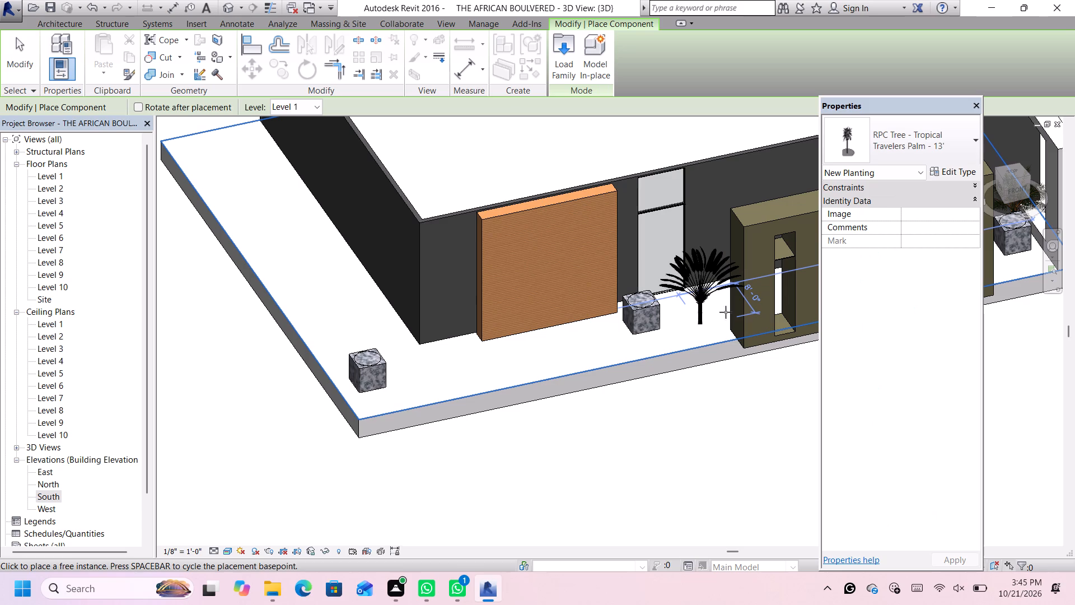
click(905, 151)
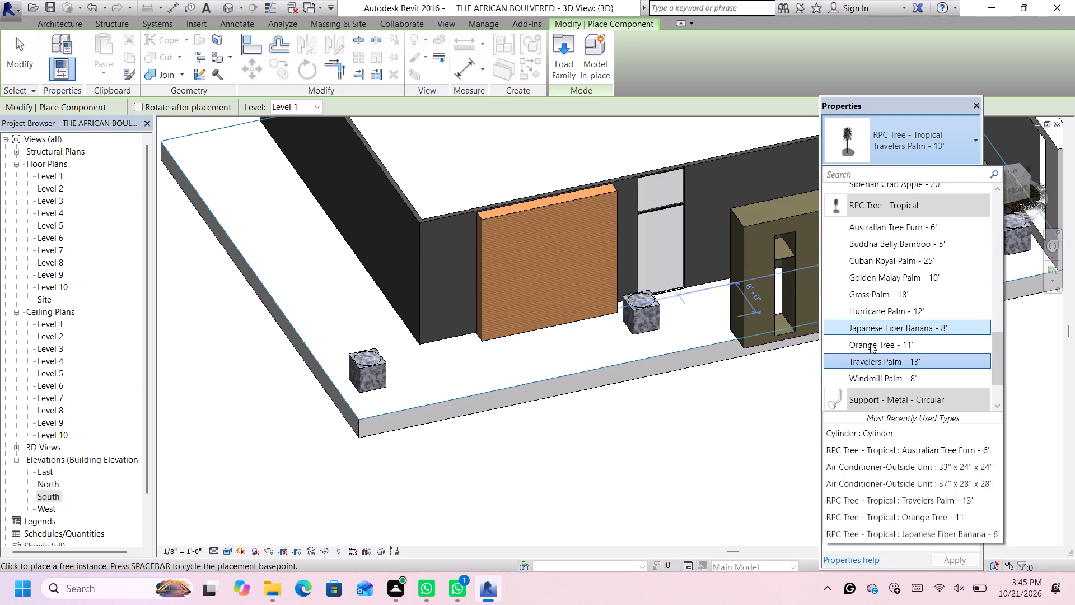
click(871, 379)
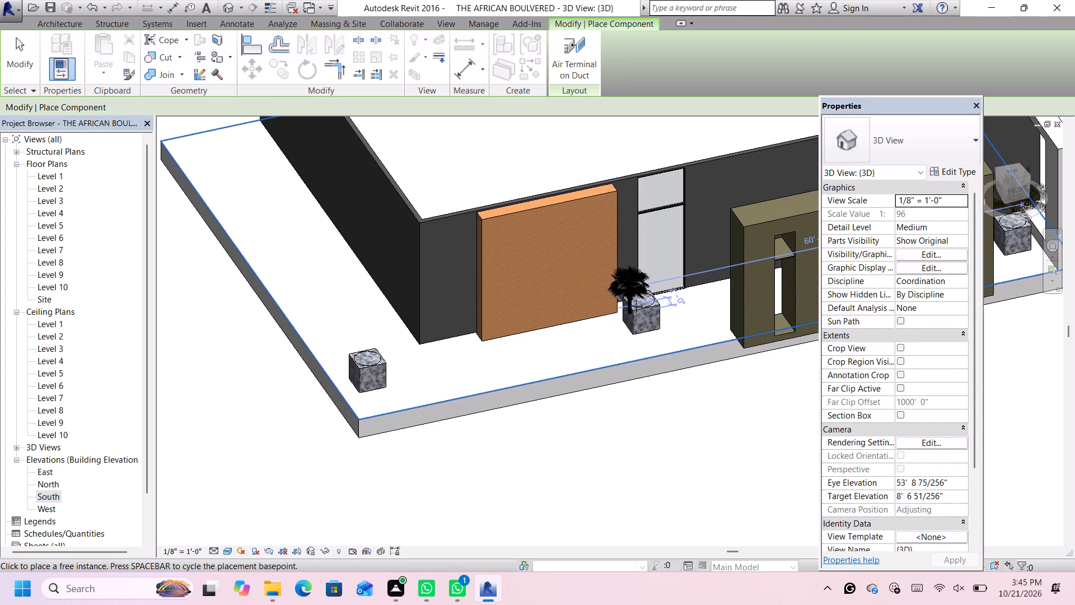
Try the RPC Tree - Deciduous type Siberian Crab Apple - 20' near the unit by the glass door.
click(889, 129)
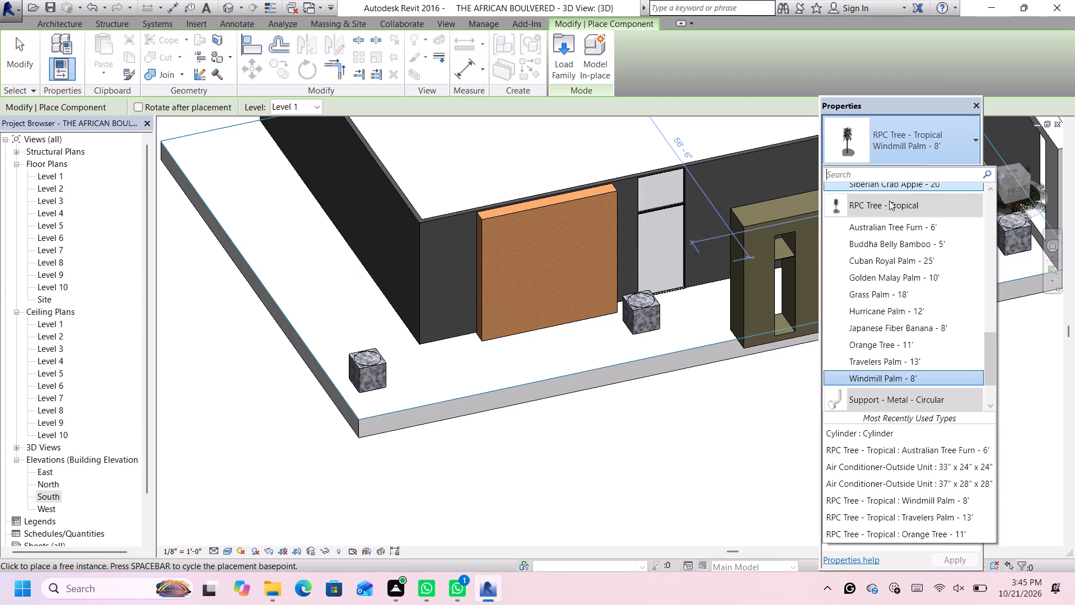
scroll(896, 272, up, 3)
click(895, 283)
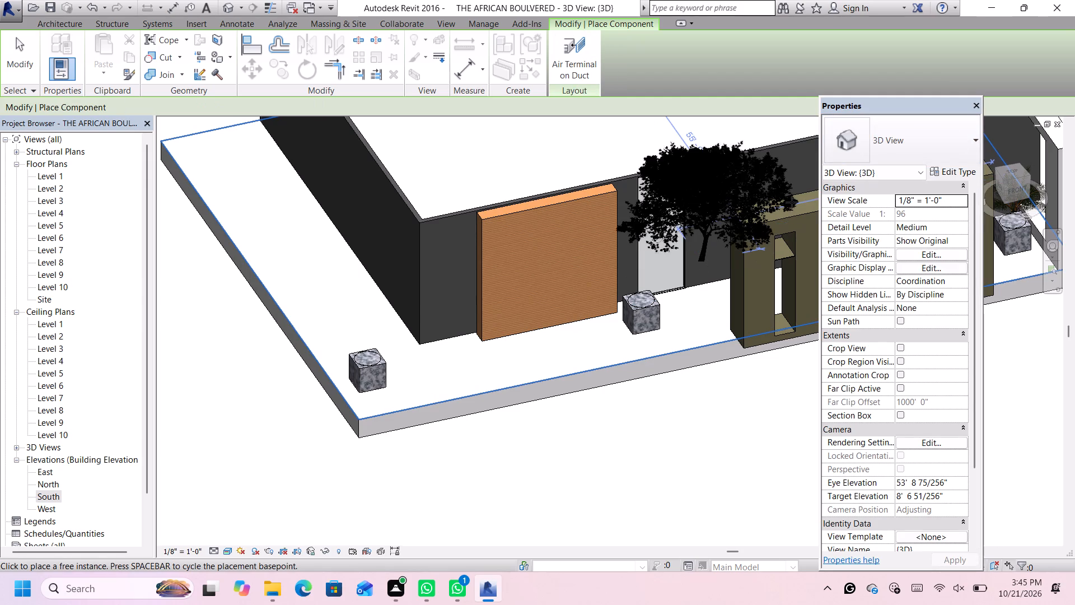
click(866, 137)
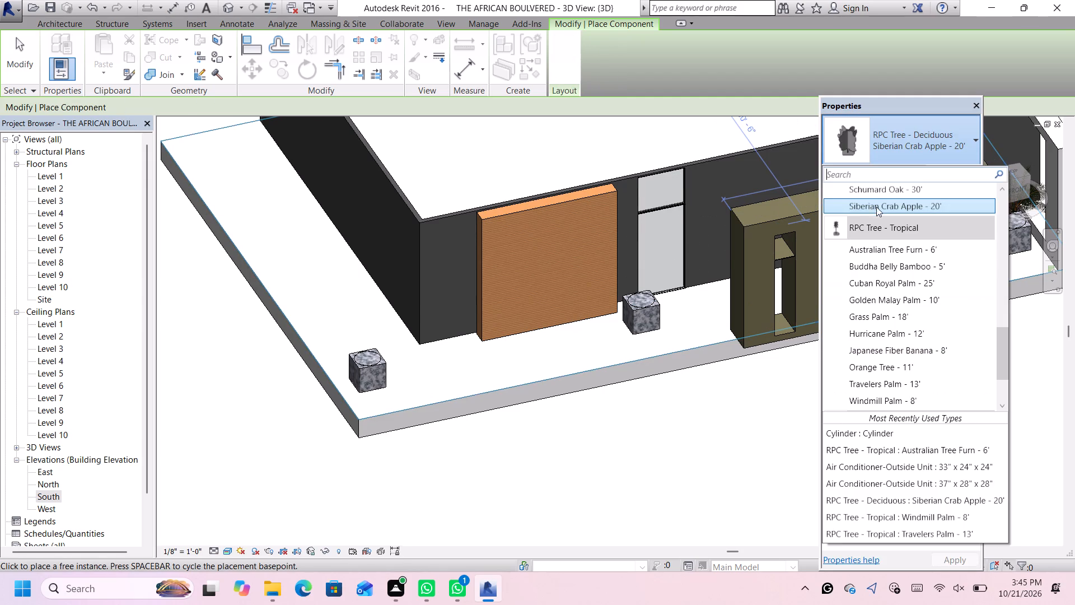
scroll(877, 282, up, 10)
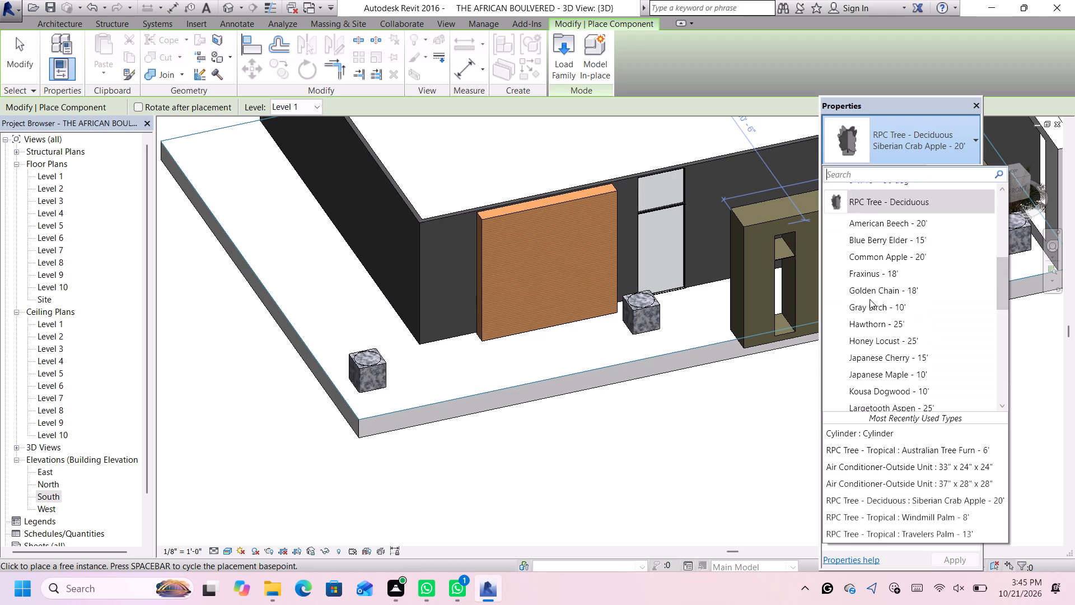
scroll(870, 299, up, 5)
Load the RPC Tree - Conifer family from the US Imperial library's Planting folder, after previewing RPC Plant - Tropical and RPC Shrub.
click(567, 55)
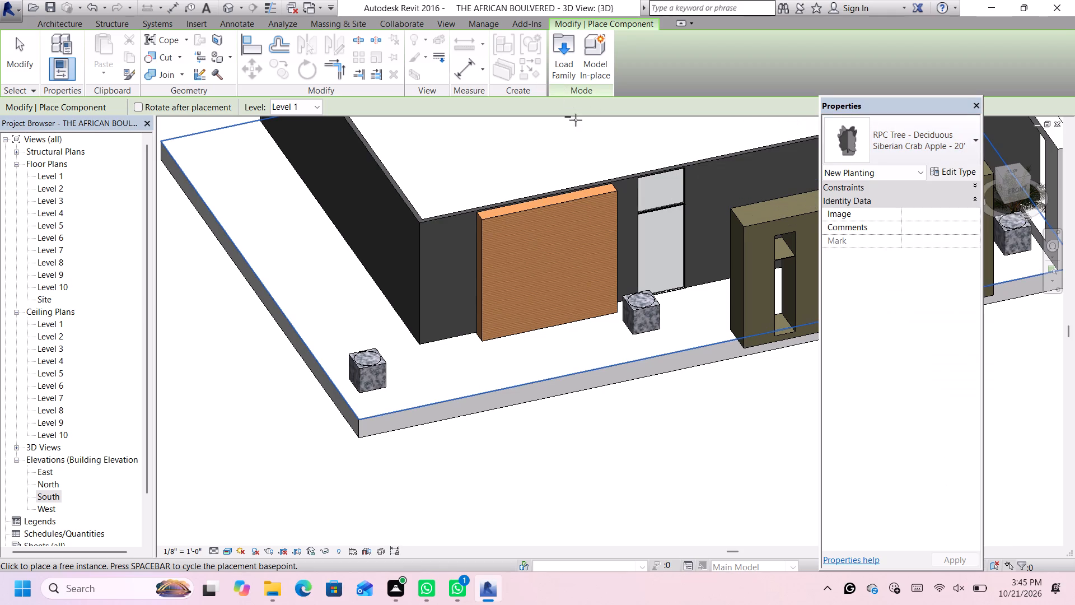
click(565, 58)
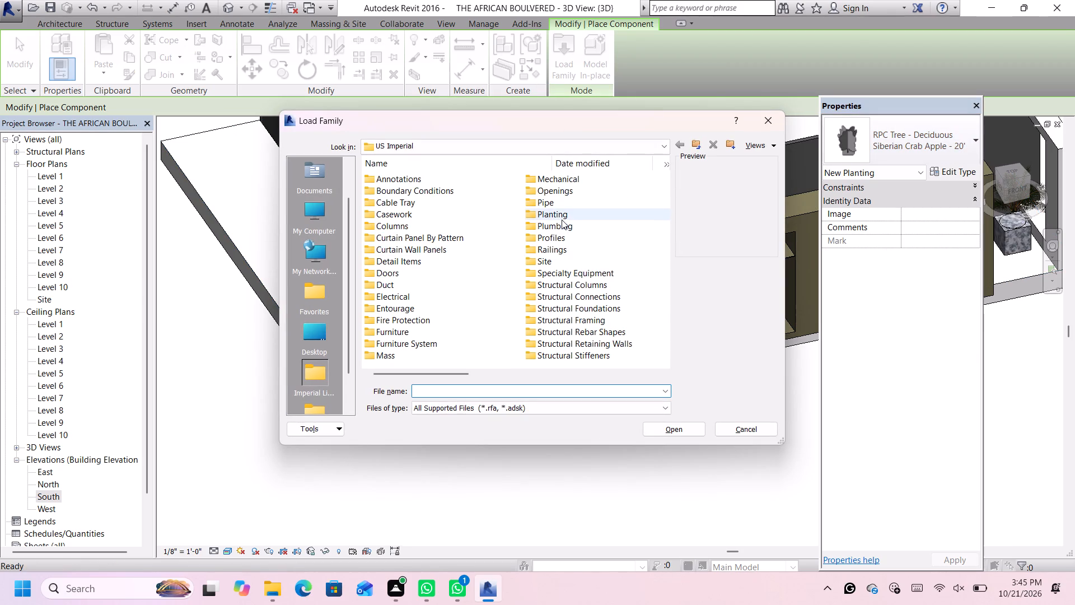
click(562, 224)
double_click(568, 213)
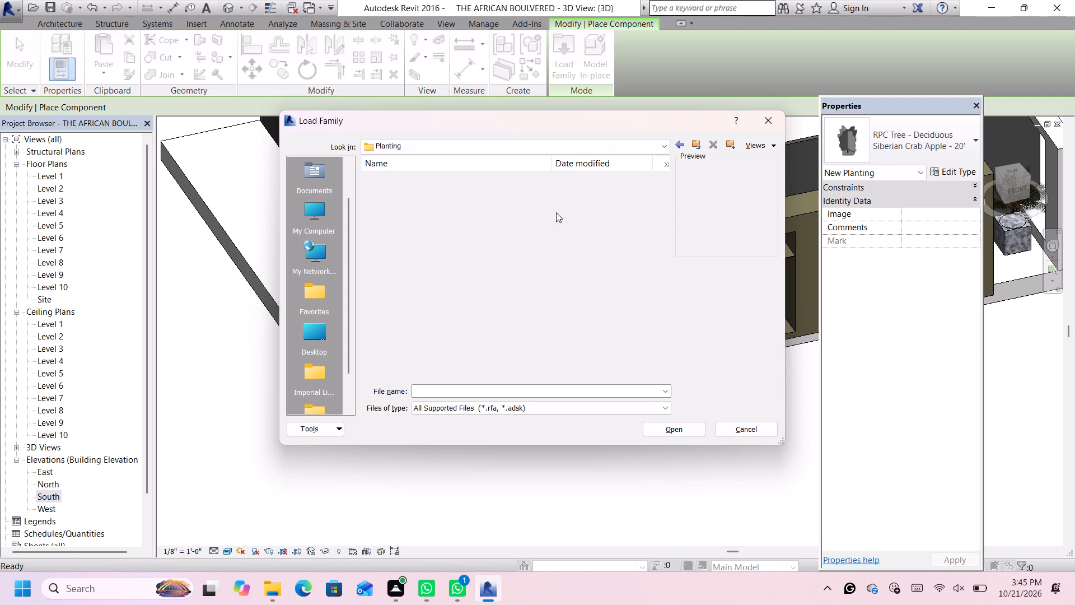
click(434, 174)
click(429, 184)
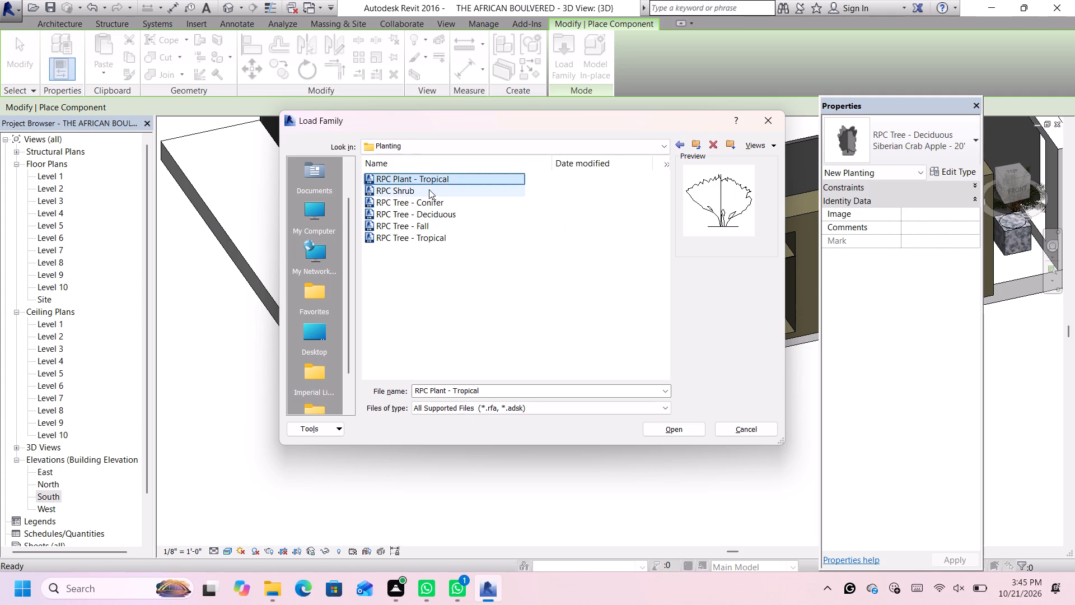
click(427, 190)
click(430, 196)
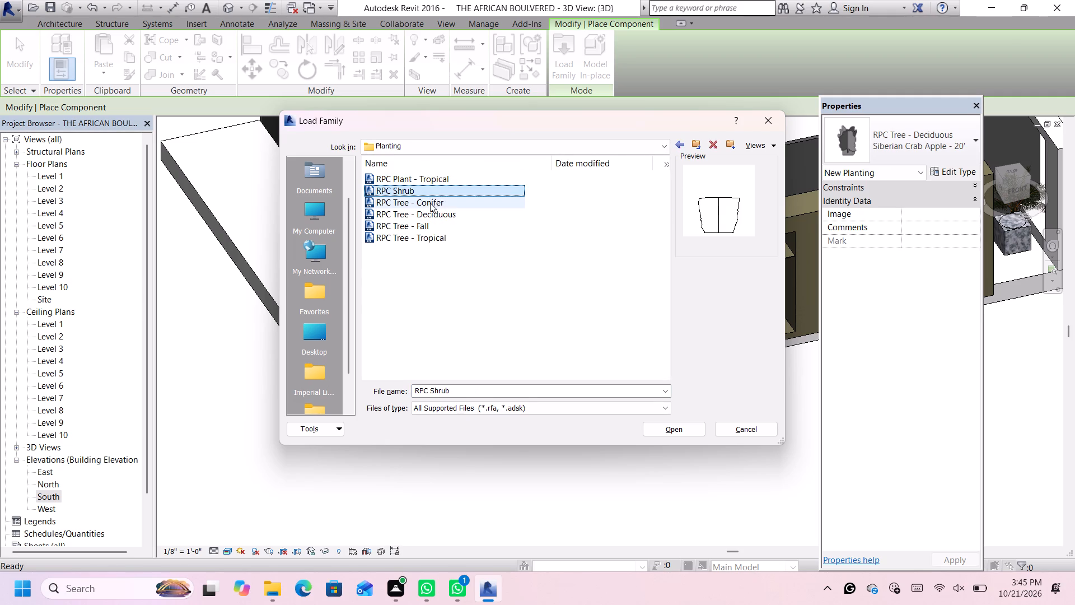
click(431, 207)
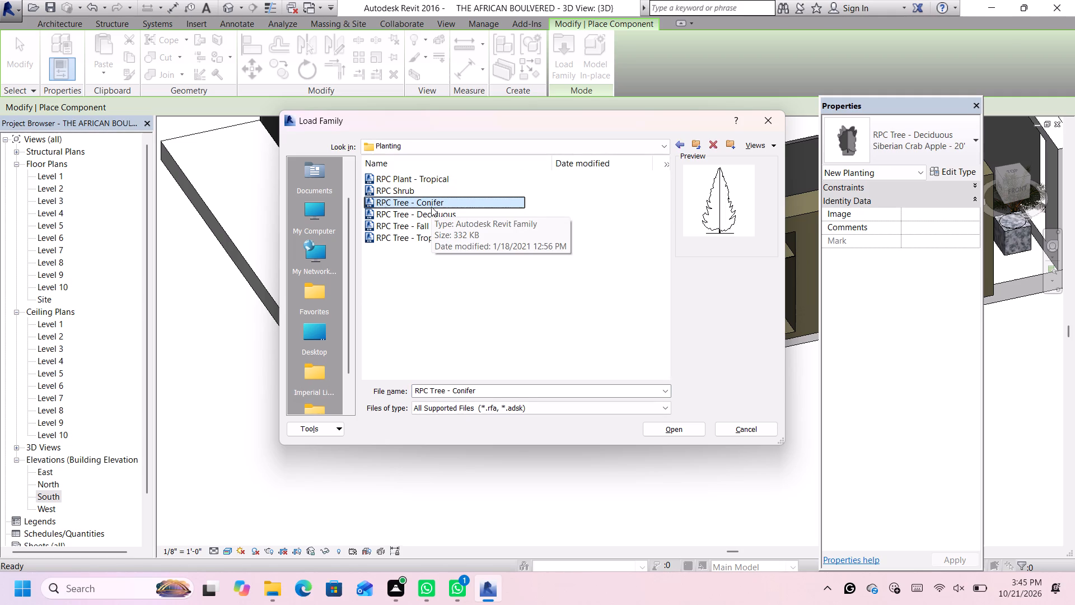
double_click(434, 201)
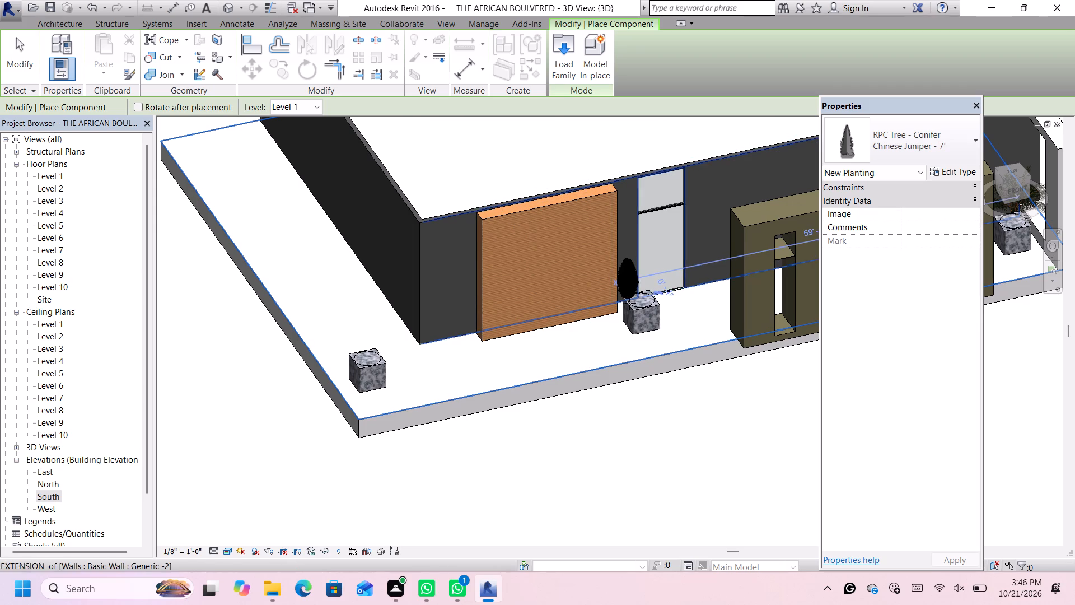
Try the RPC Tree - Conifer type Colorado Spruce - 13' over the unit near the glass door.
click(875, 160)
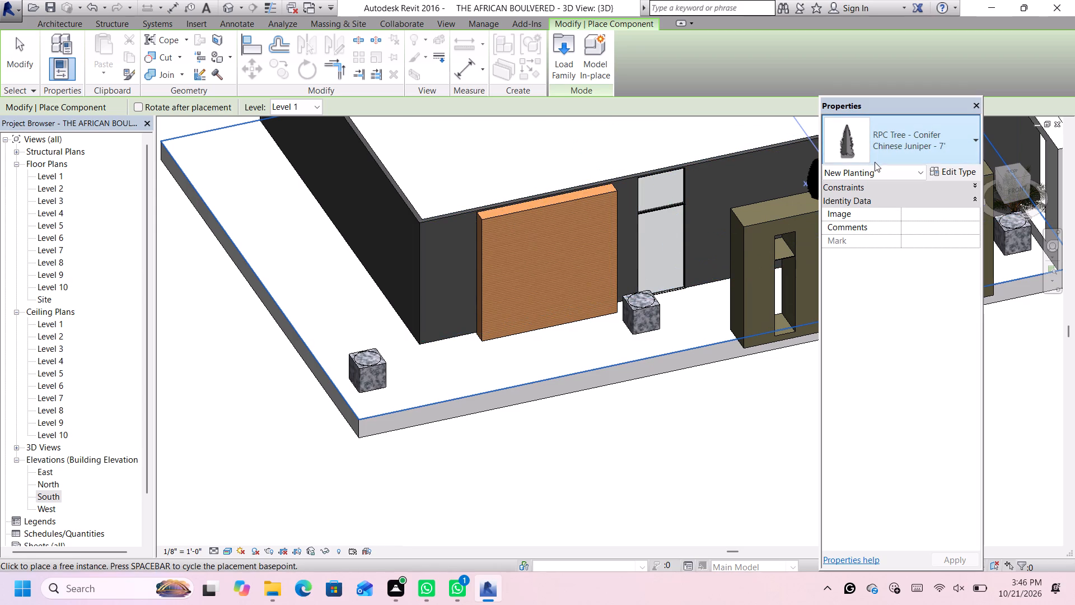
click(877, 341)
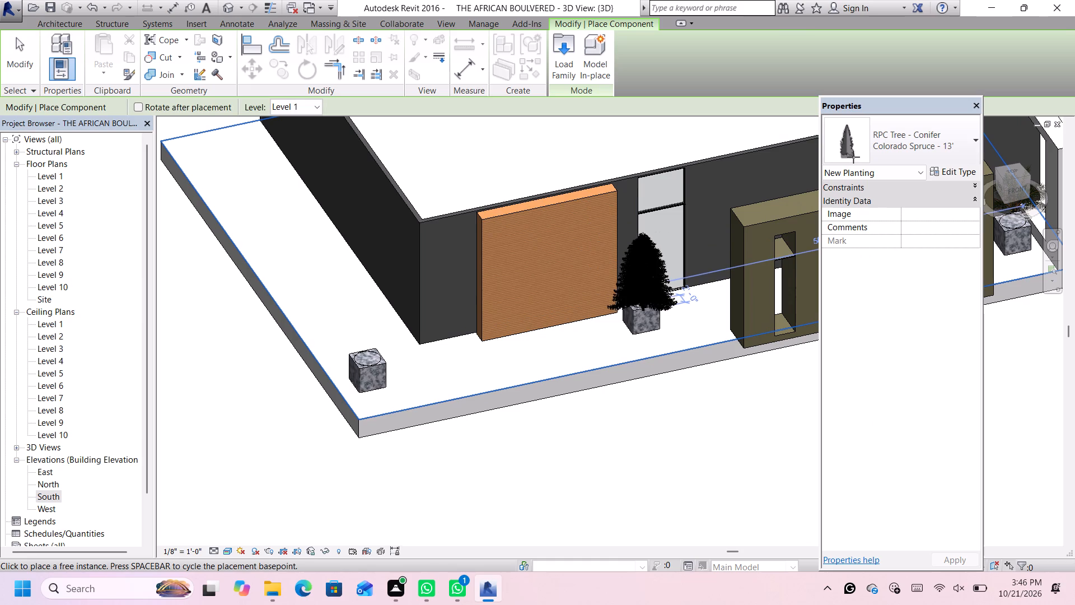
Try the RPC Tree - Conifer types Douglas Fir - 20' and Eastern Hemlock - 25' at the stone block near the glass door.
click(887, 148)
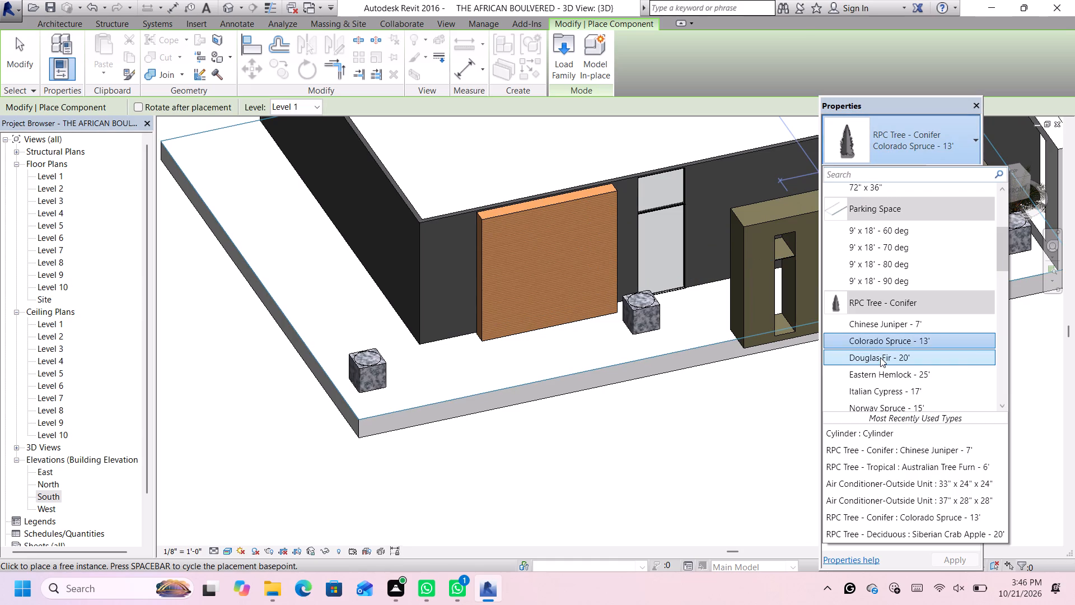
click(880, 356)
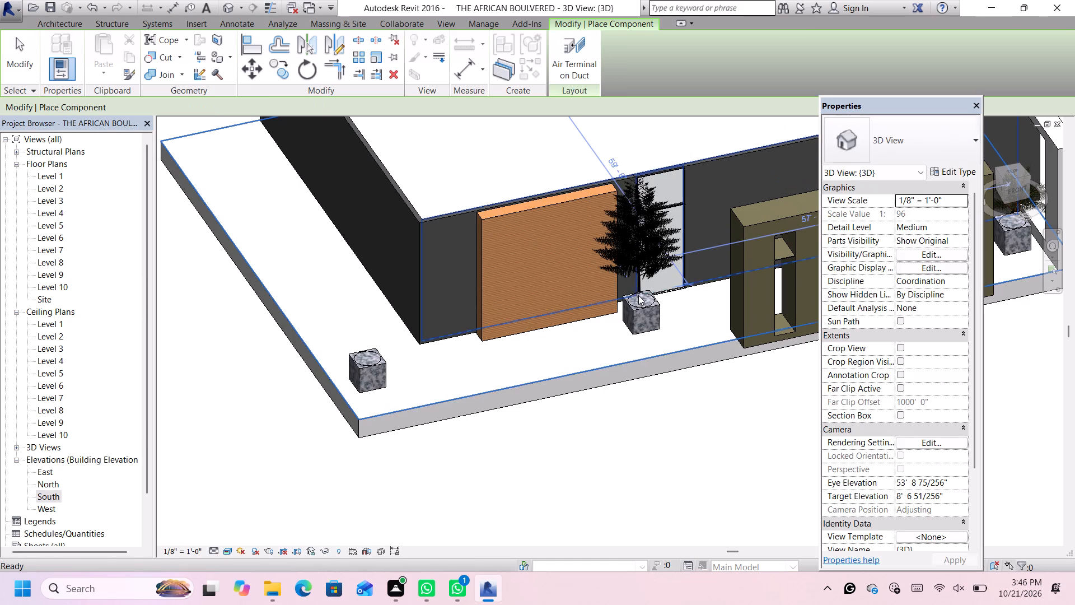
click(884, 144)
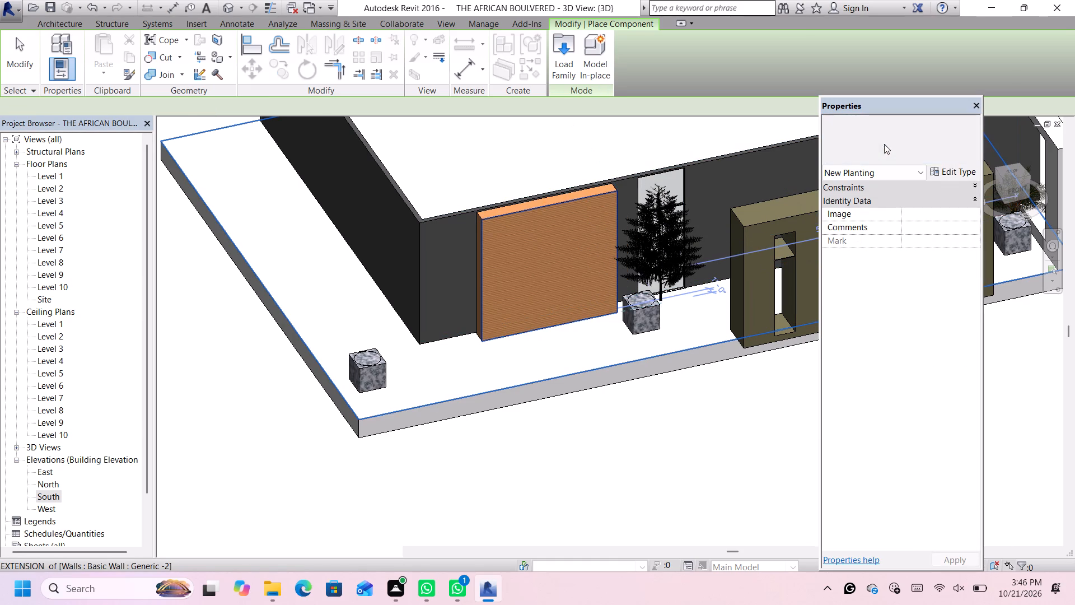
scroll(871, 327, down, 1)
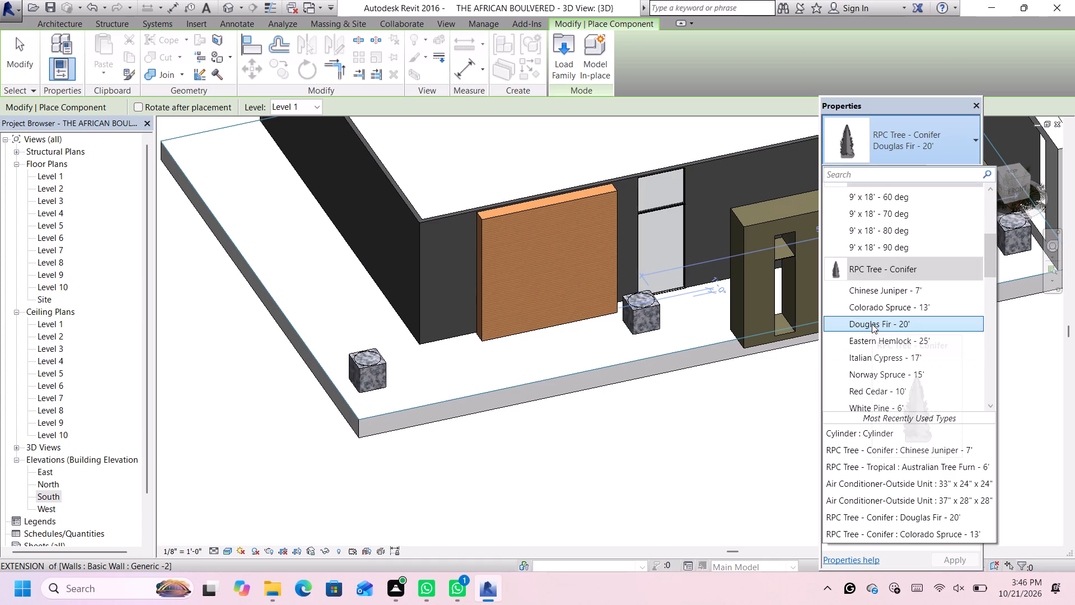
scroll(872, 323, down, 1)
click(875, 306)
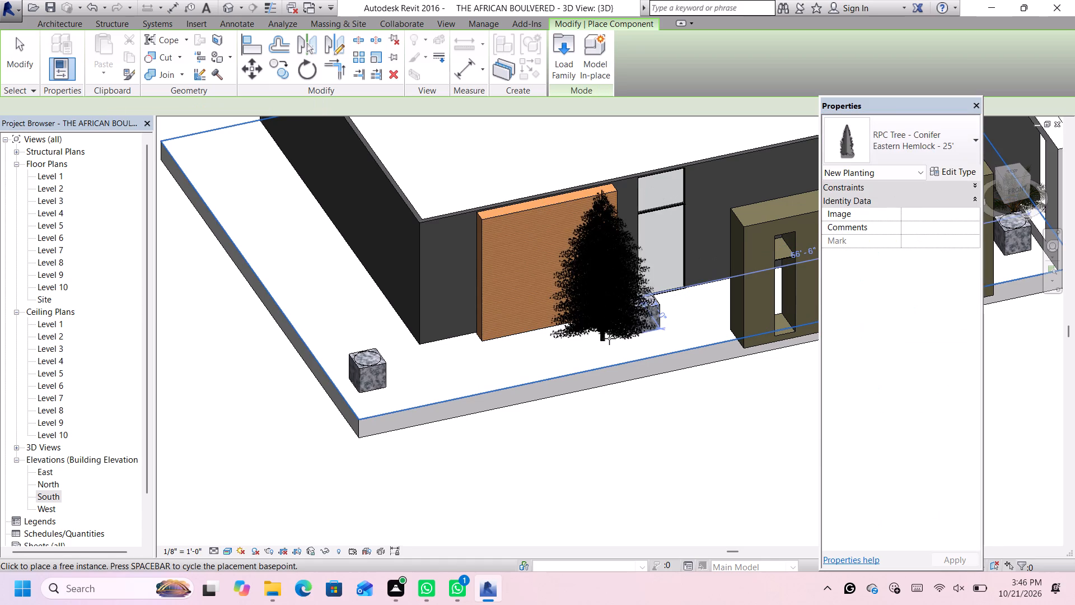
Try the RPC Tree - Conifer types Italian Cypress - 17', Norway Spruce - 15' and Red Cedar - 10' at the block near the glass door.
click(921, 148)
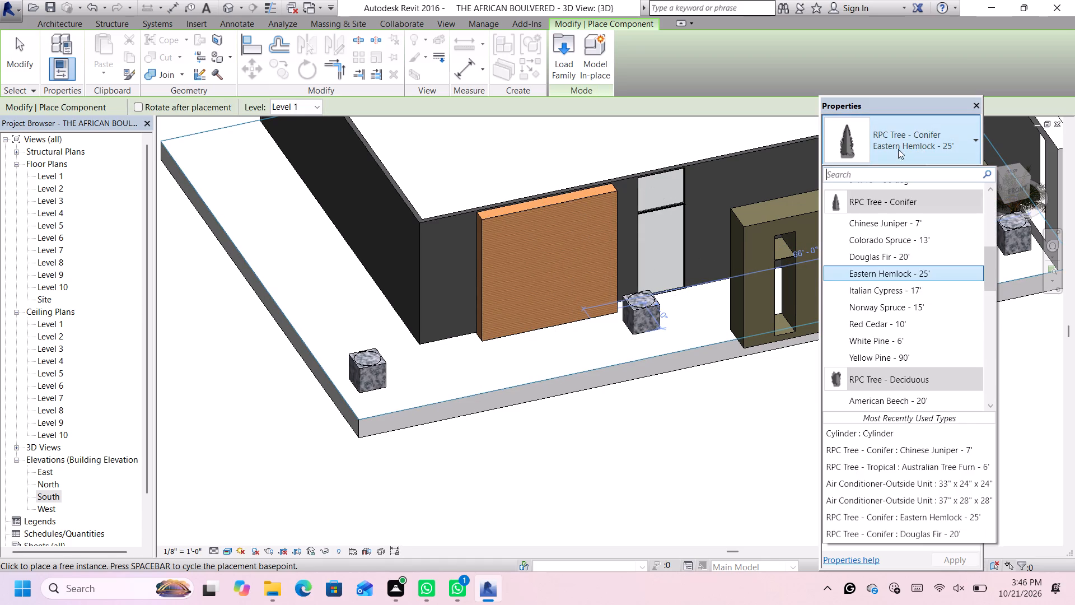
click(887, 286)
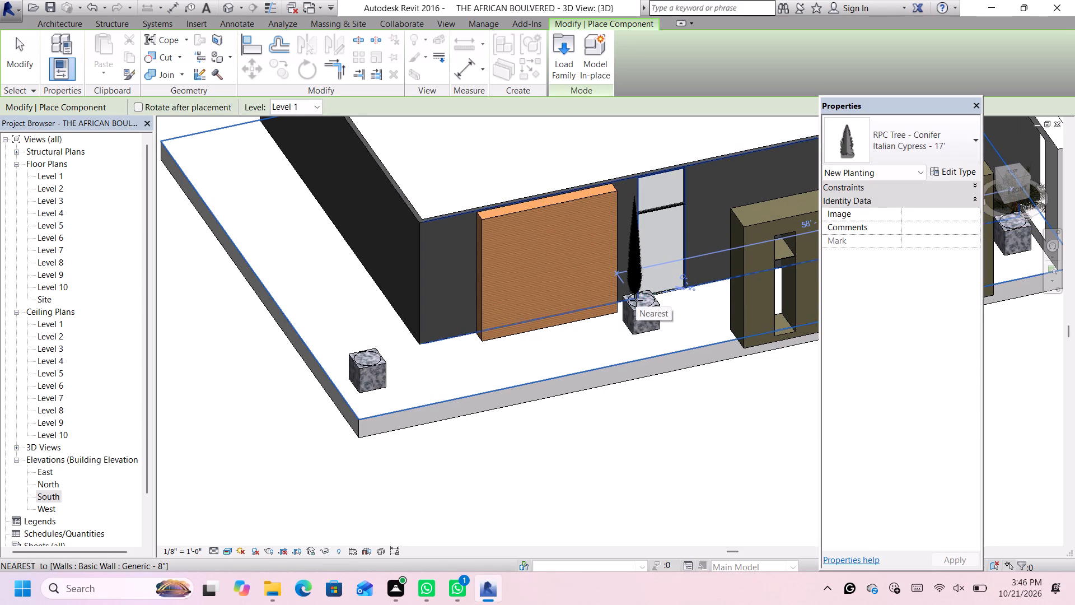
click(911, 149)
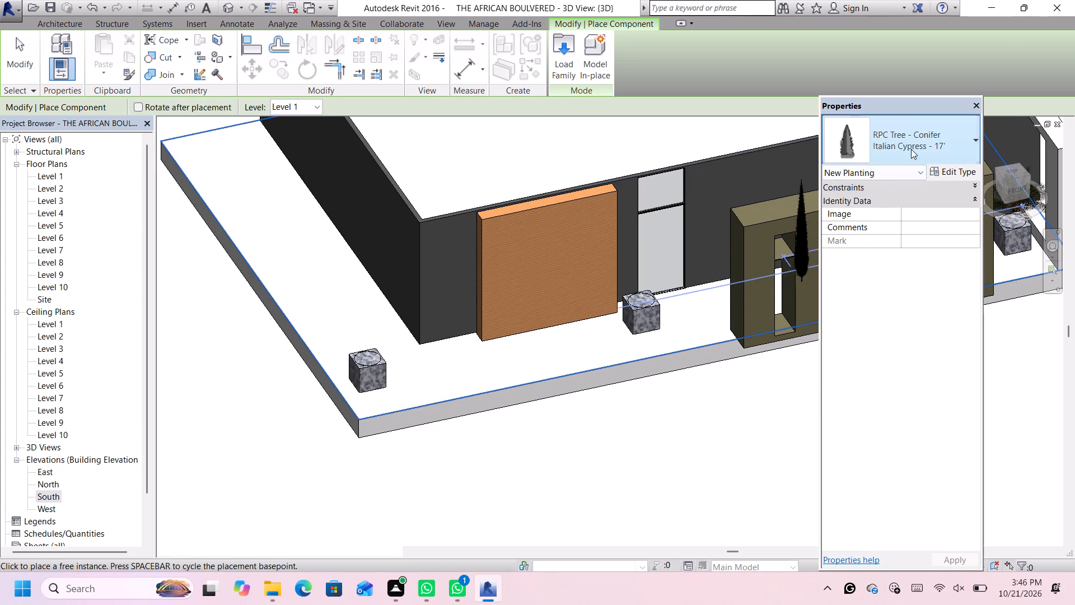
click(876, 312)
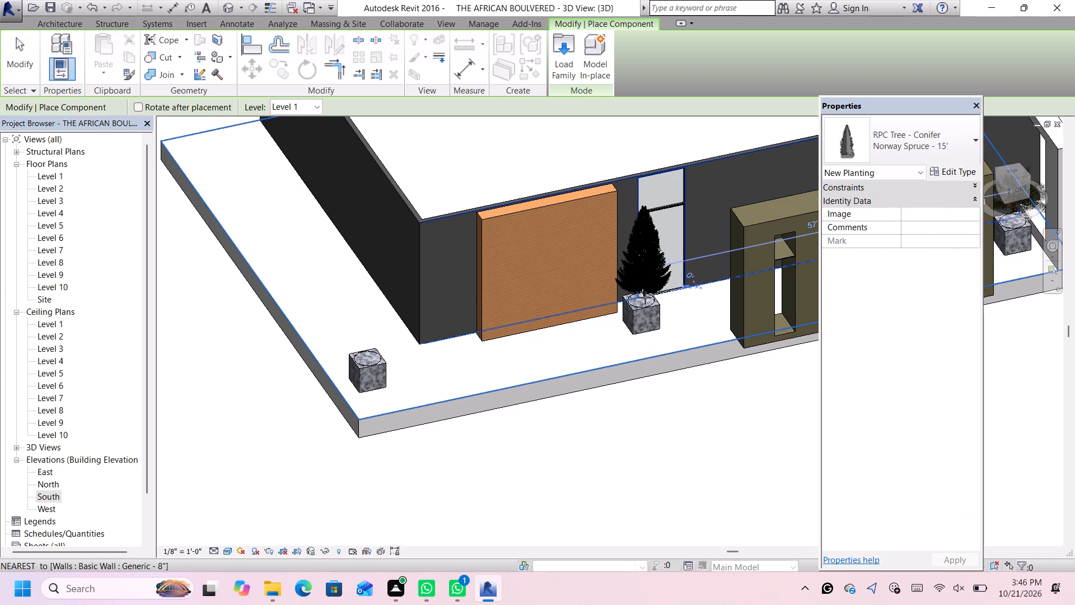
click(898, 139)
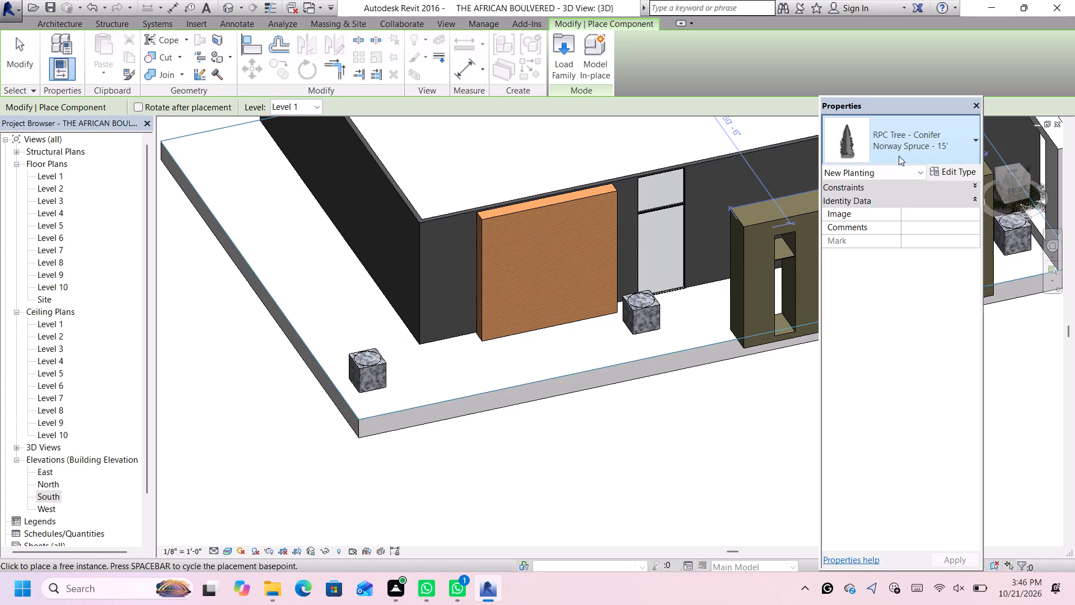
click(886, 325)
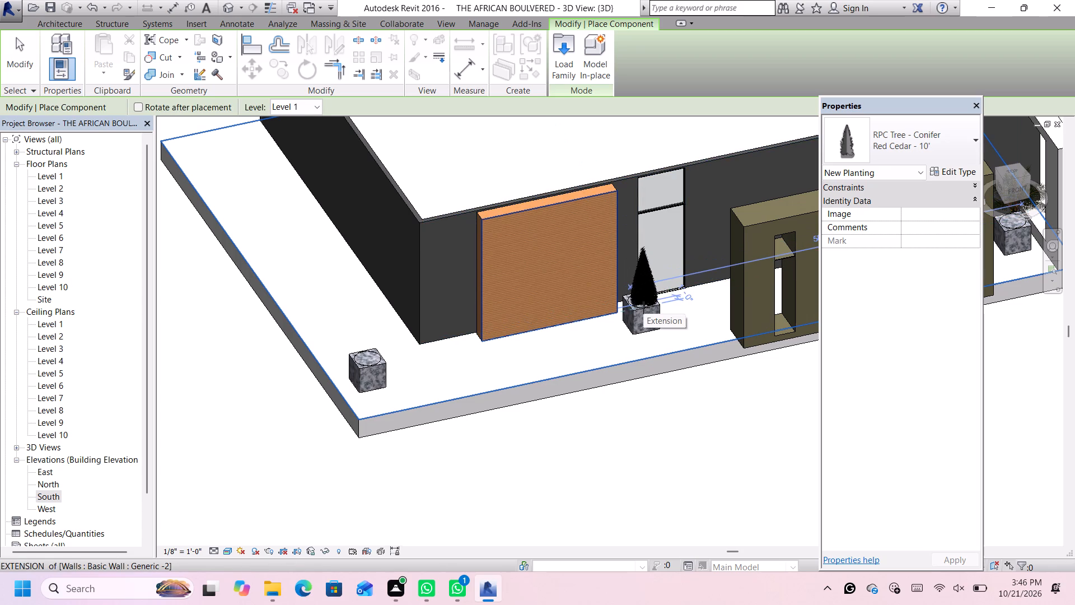
Place an RPC Tree - Conifer White Pine - 6' at the stone block near the glass door.
click(863, 153)
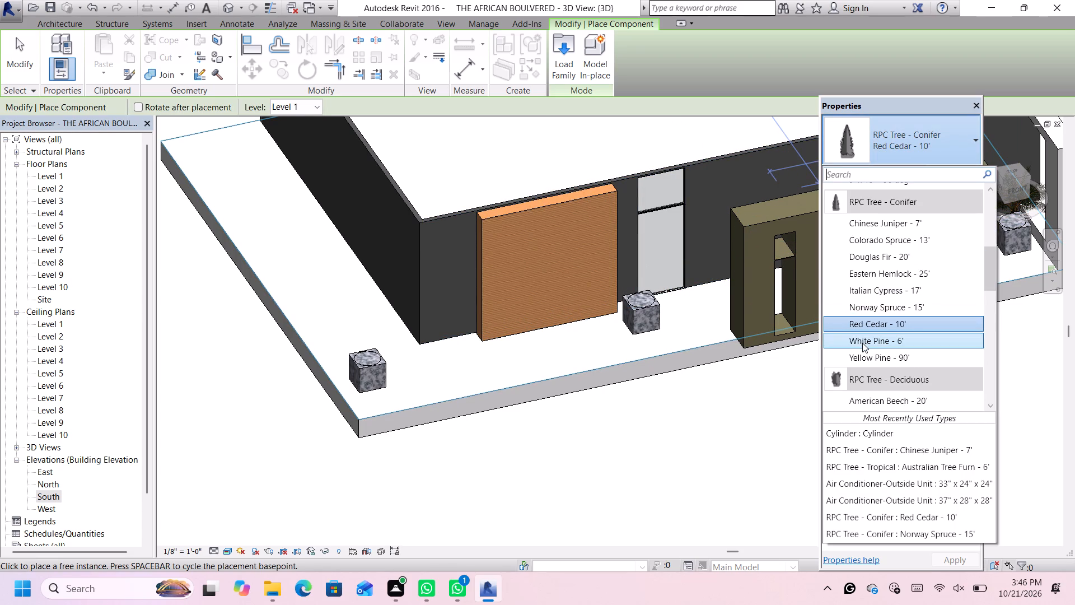
click(862, 343)
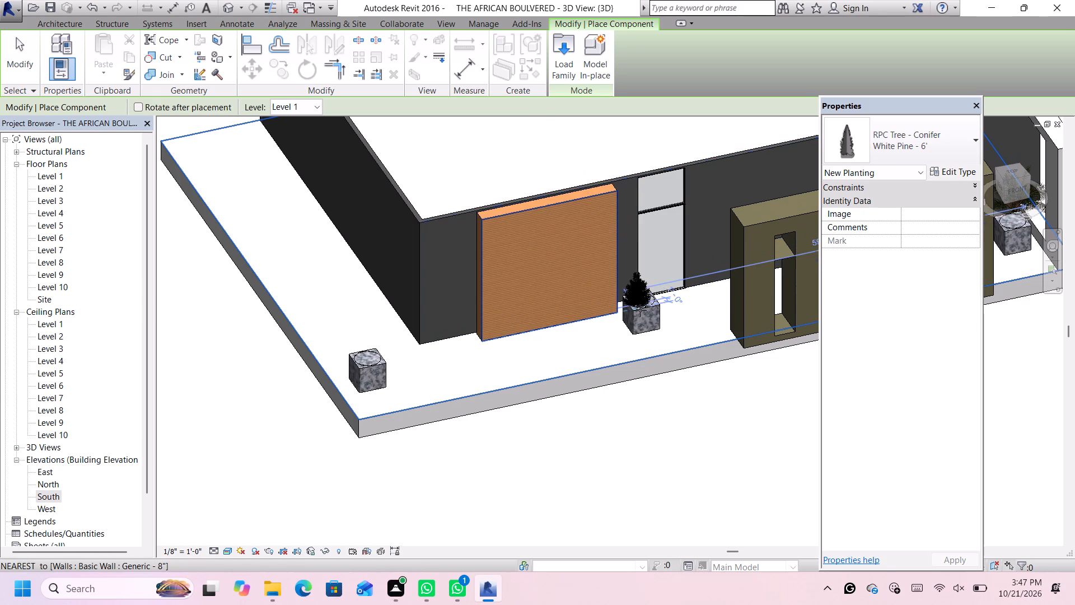
click(641, 311)
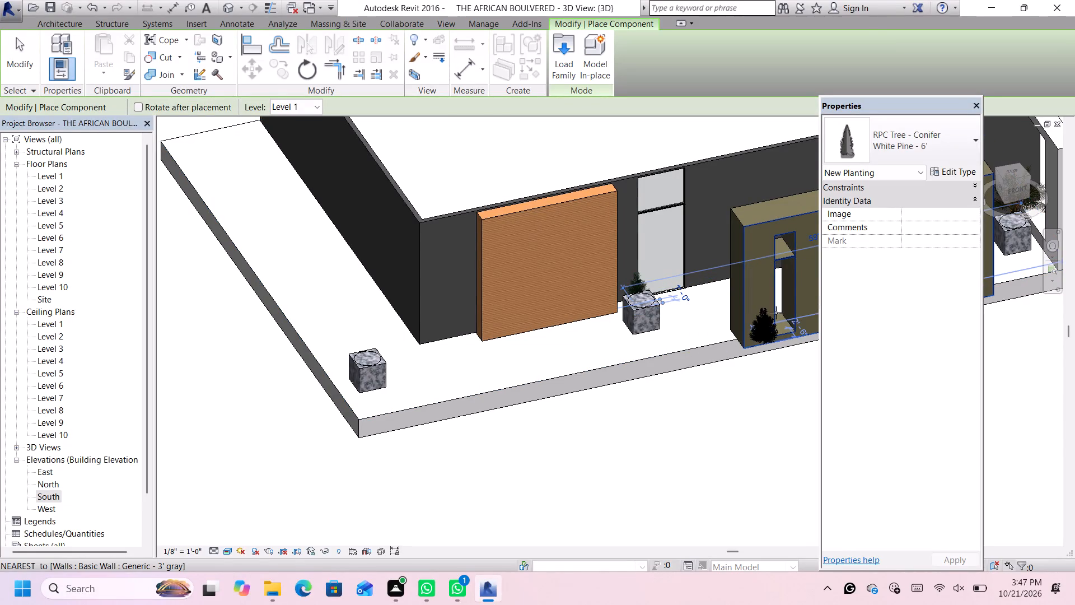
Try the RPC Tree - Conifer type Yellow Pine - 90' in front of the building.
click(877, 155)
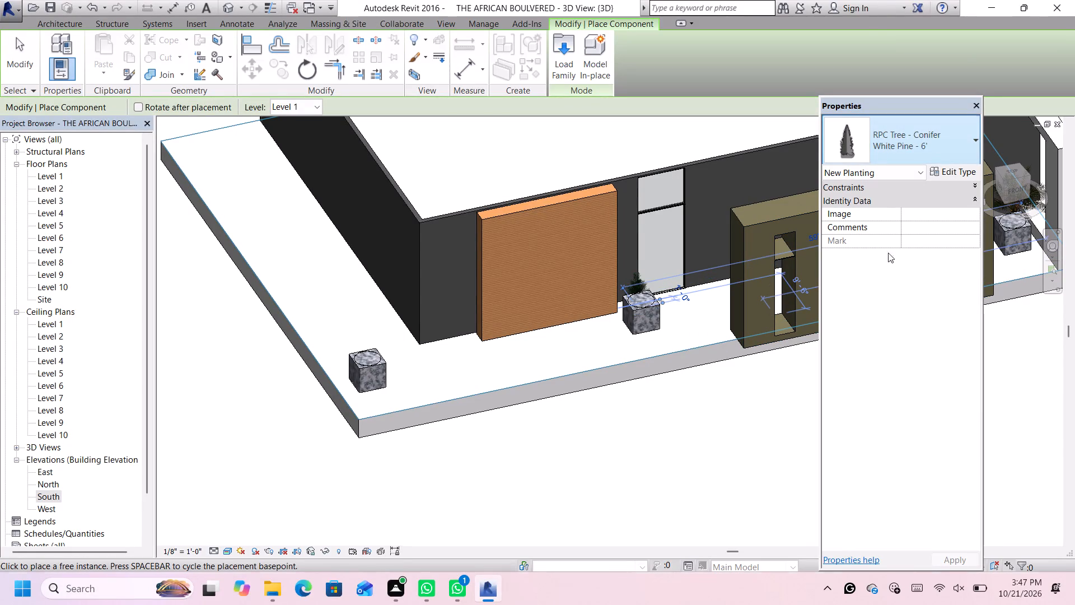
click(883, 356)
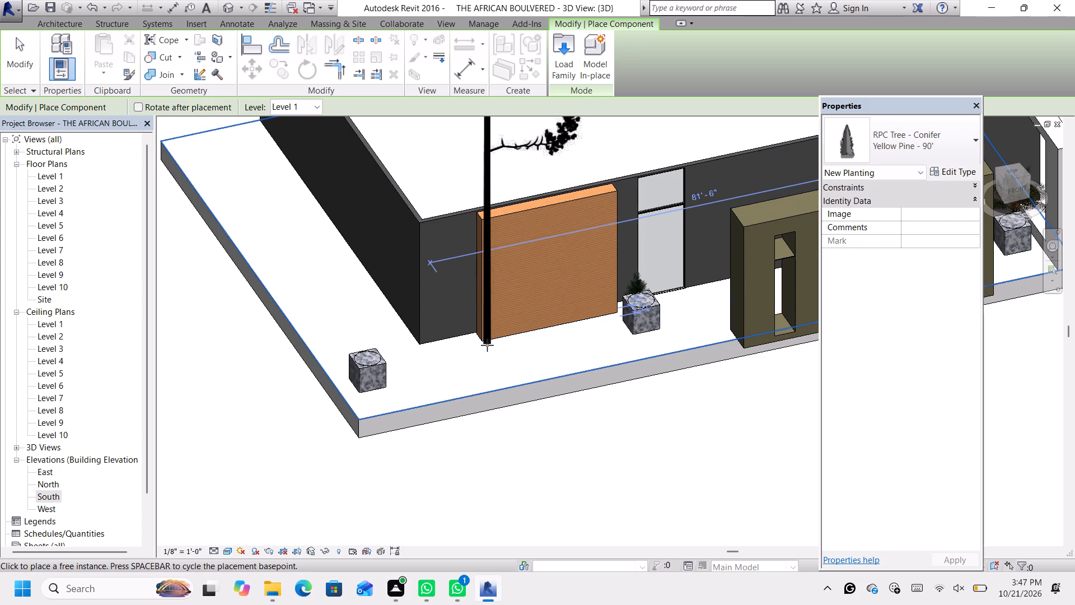
Preview the Planting families in the US Imperial library and reload RPC Tree - Deciduous, overwriting the existing version.
click(565, 50)
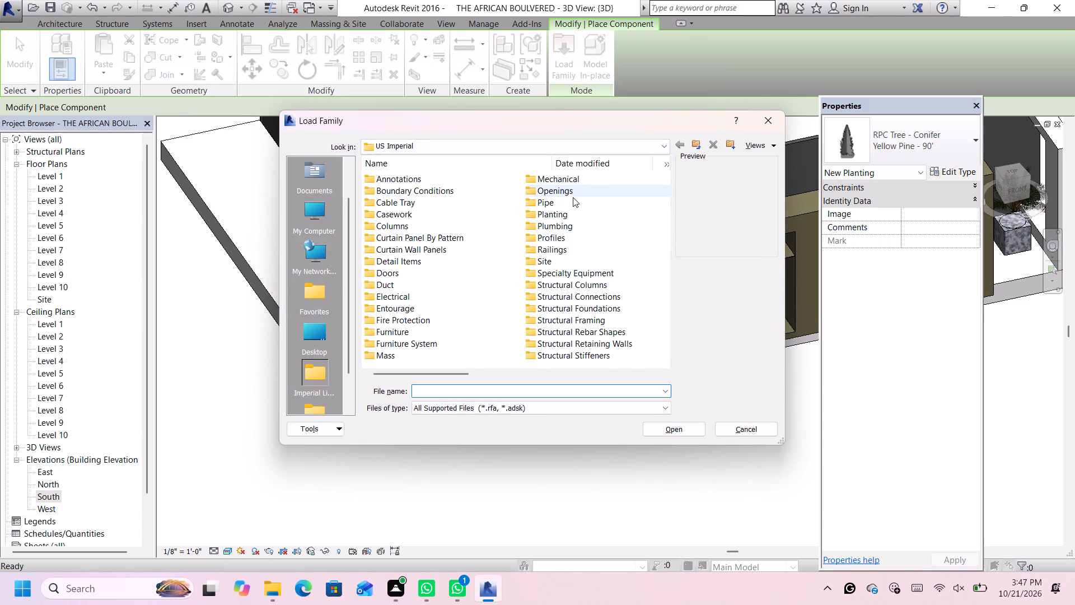
double_click(574, 212)
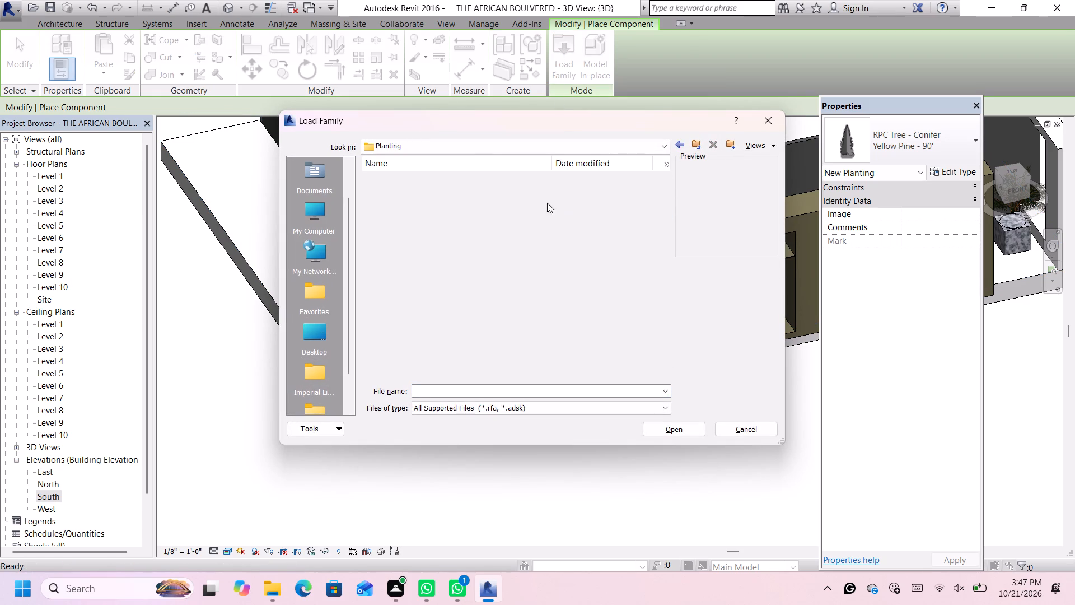
click(429, 195)
click(442, 177)
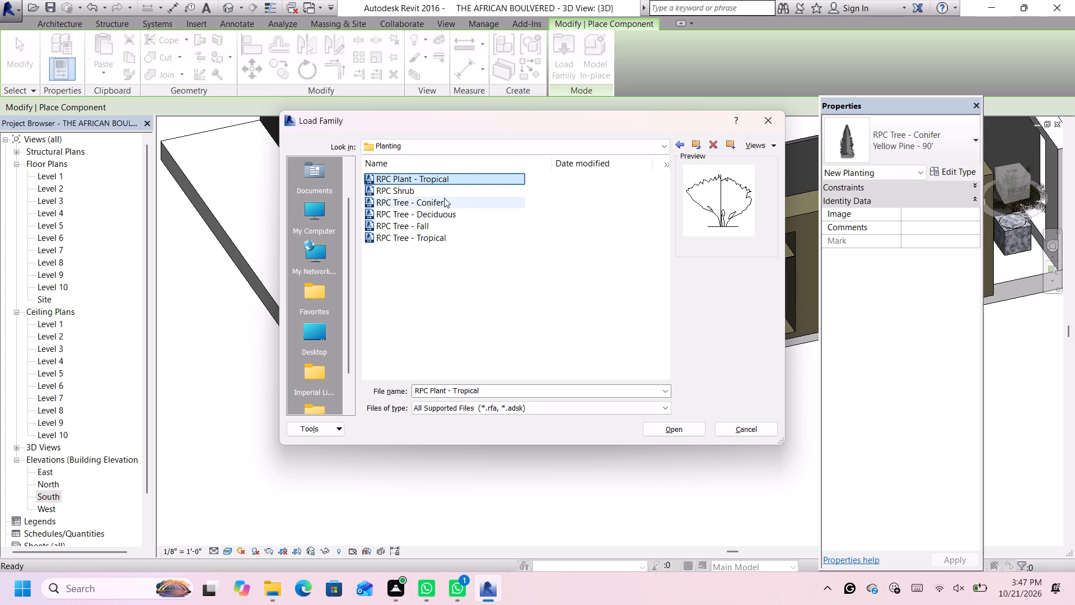
click(444, 198)
click(454, 220)
click(450, 215)
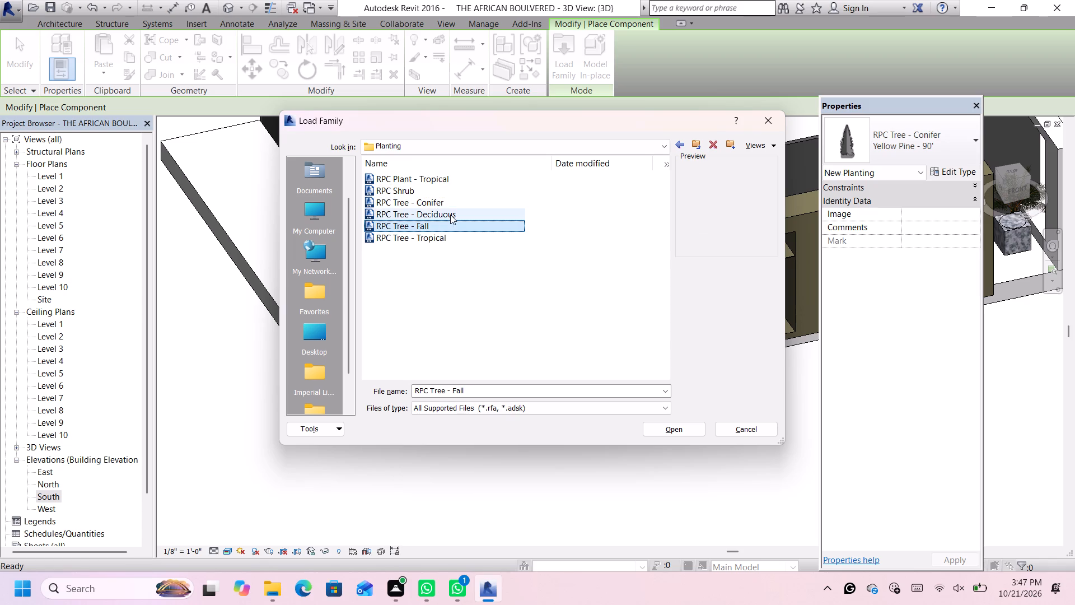
click(446, 227)
click(445, 236)
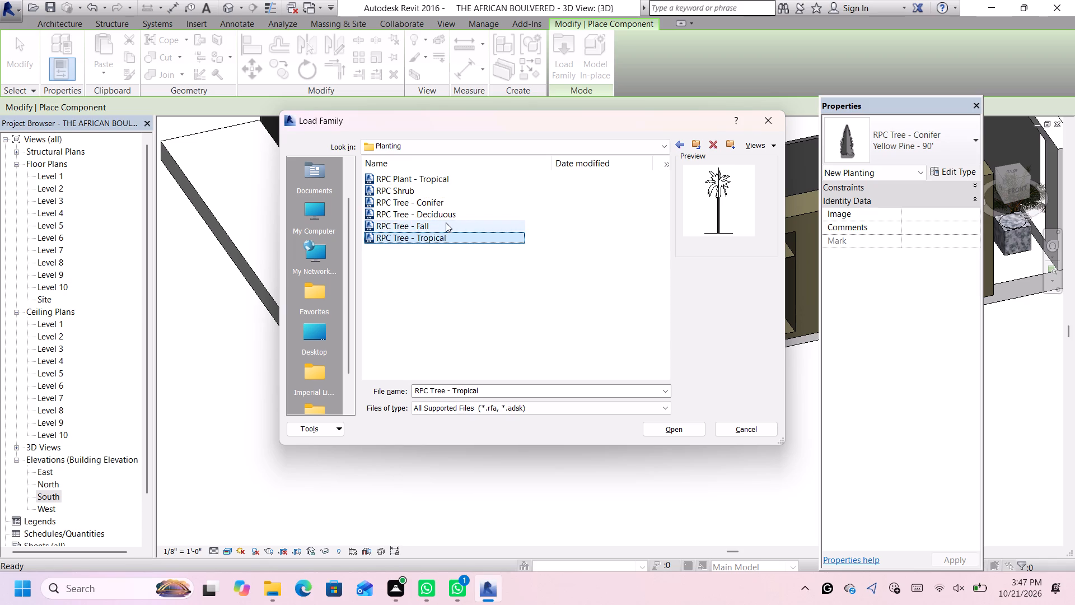
click(447, 221)
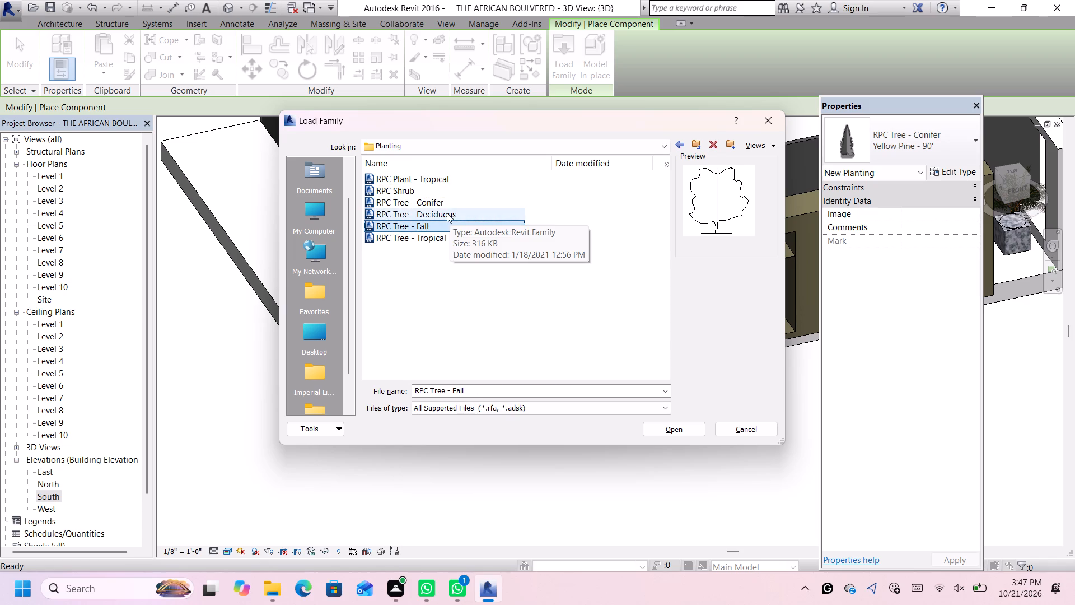
click(445, 211)
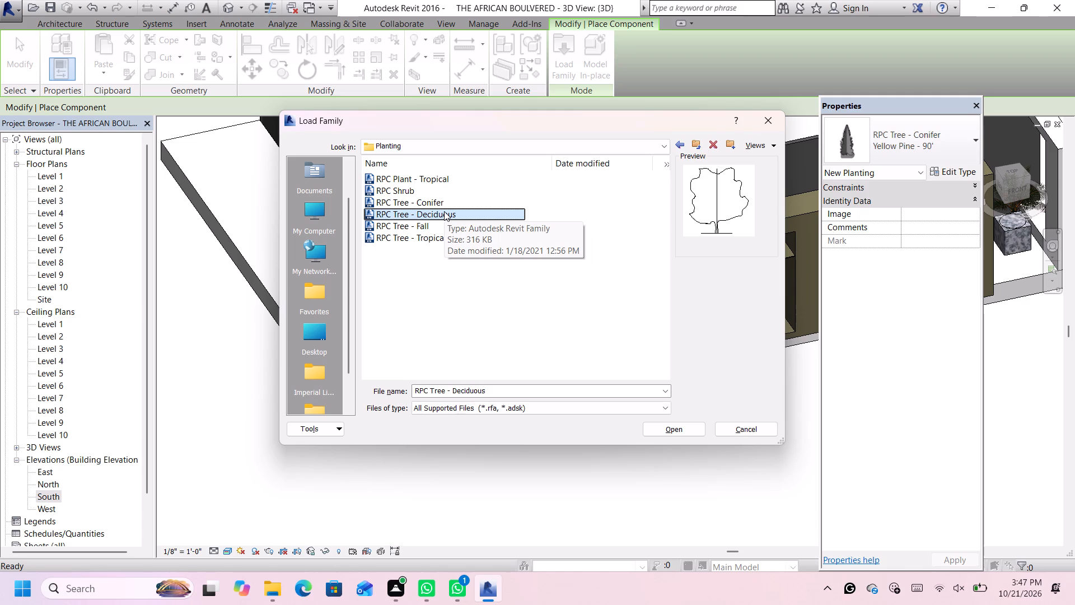
double_click(457, 210)
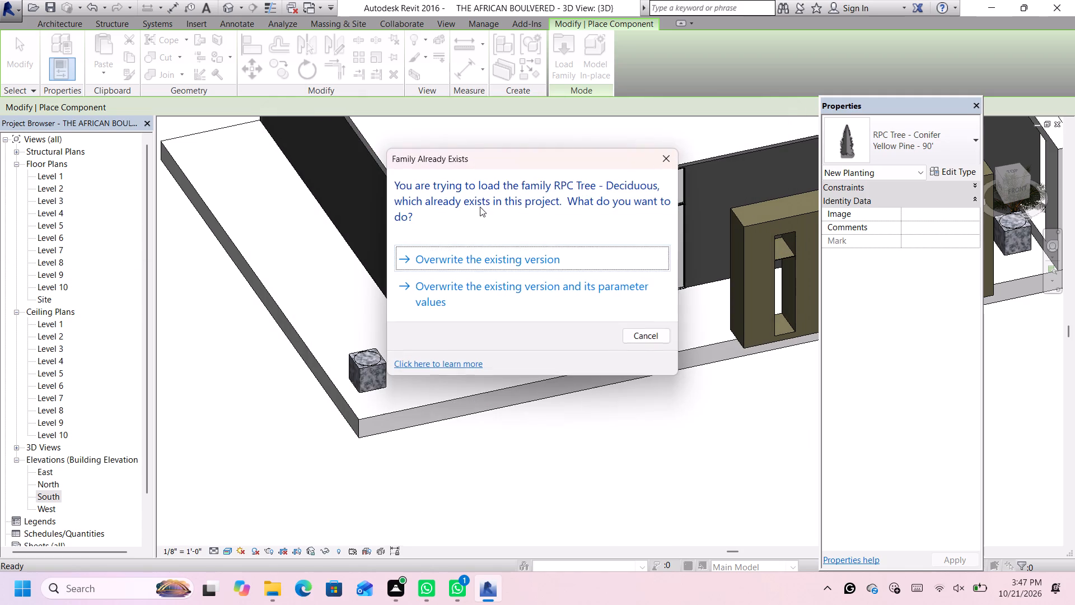
click(568, 256)
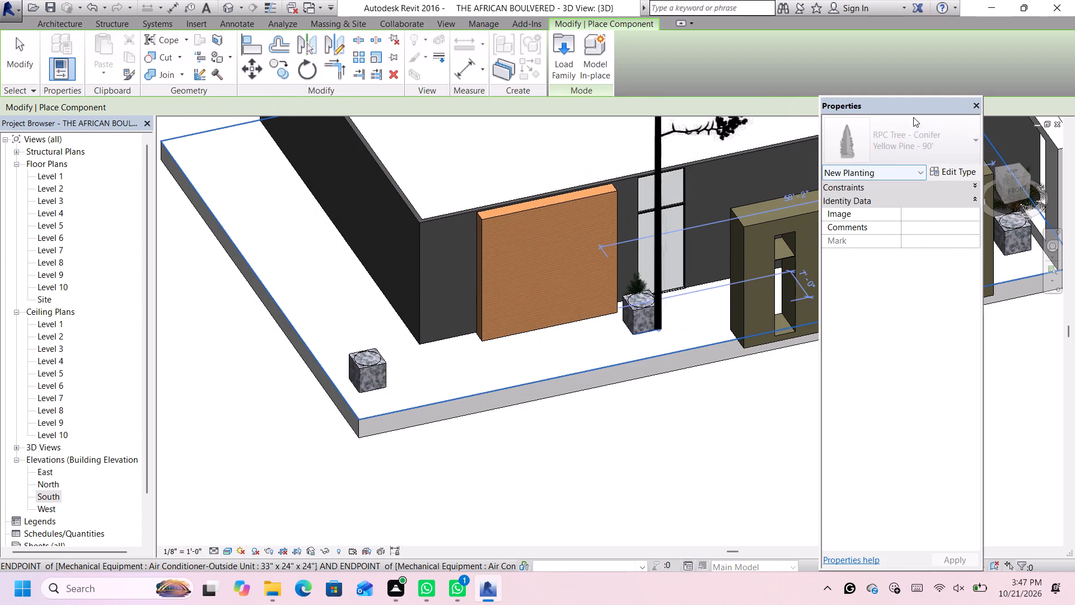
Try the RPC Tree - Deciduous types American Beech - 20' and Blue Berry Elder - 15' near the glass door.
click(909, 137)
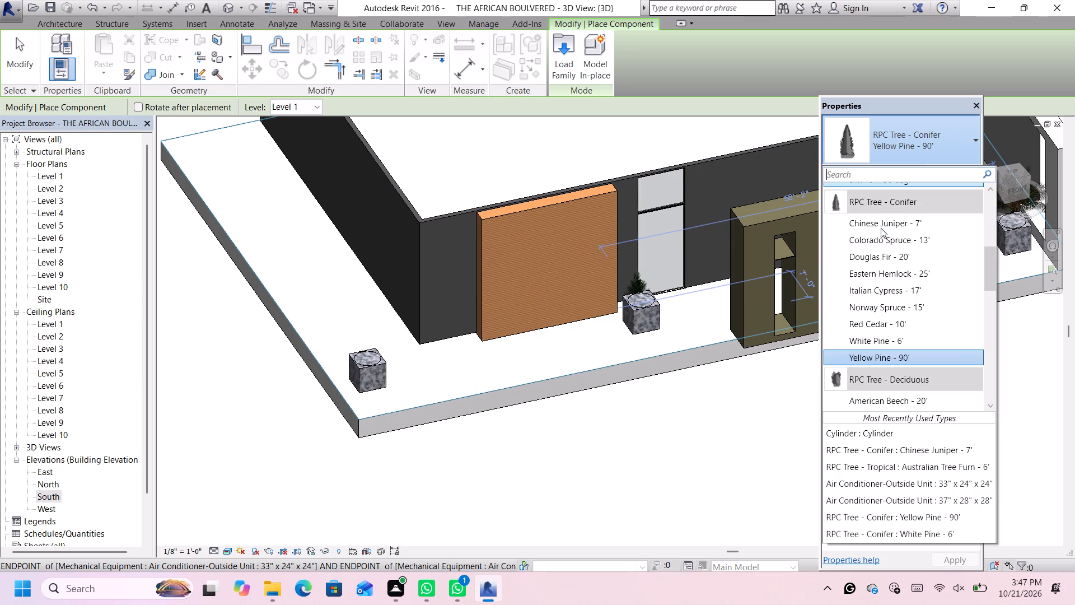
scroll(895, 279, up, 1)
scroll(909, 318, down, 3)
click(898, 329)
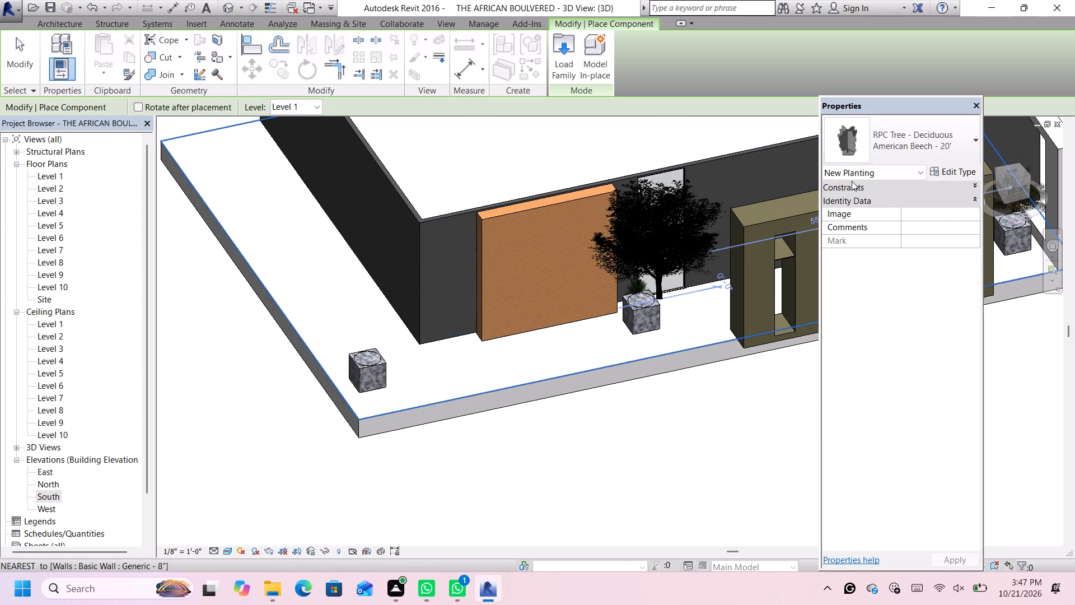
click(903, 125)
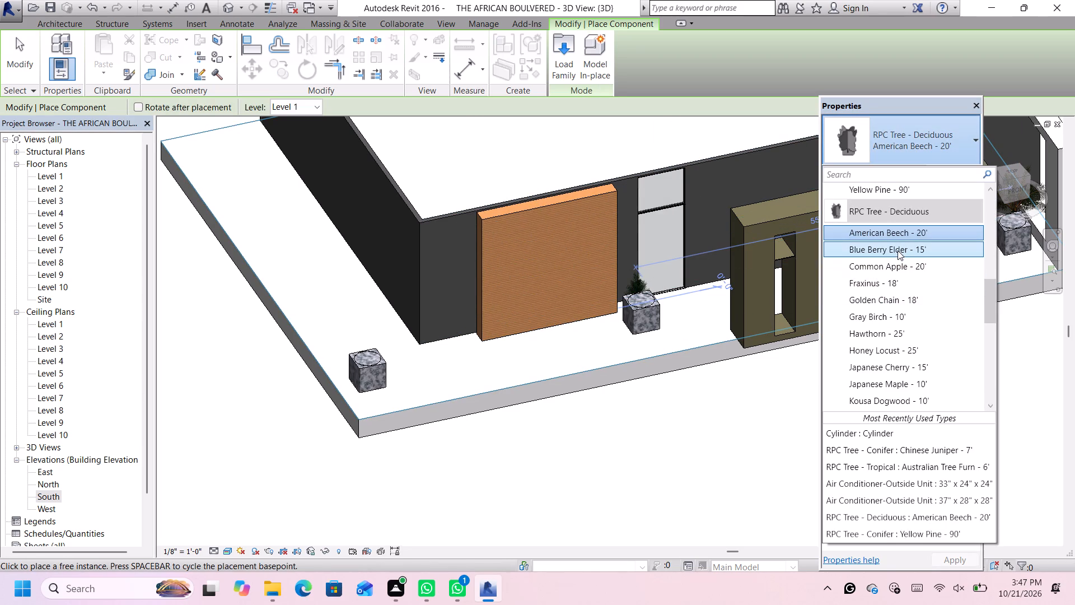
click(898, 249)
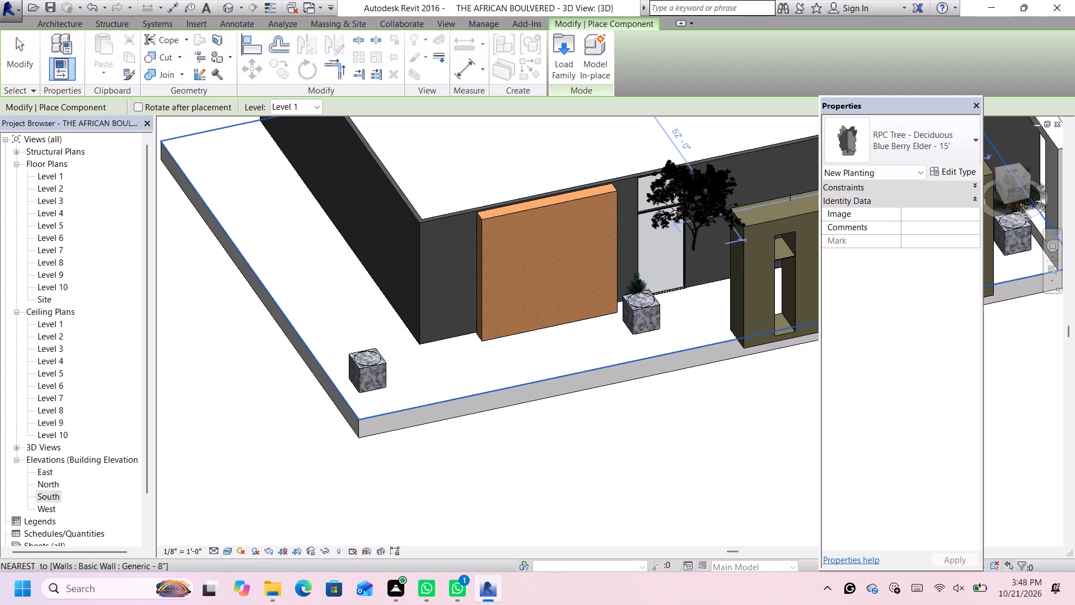
Preview the RPC Tree - Deciduous types Common Apple - 20', Golden Chain - 18' and Gray Birch - 10' in front of the building.
click(869, 156)
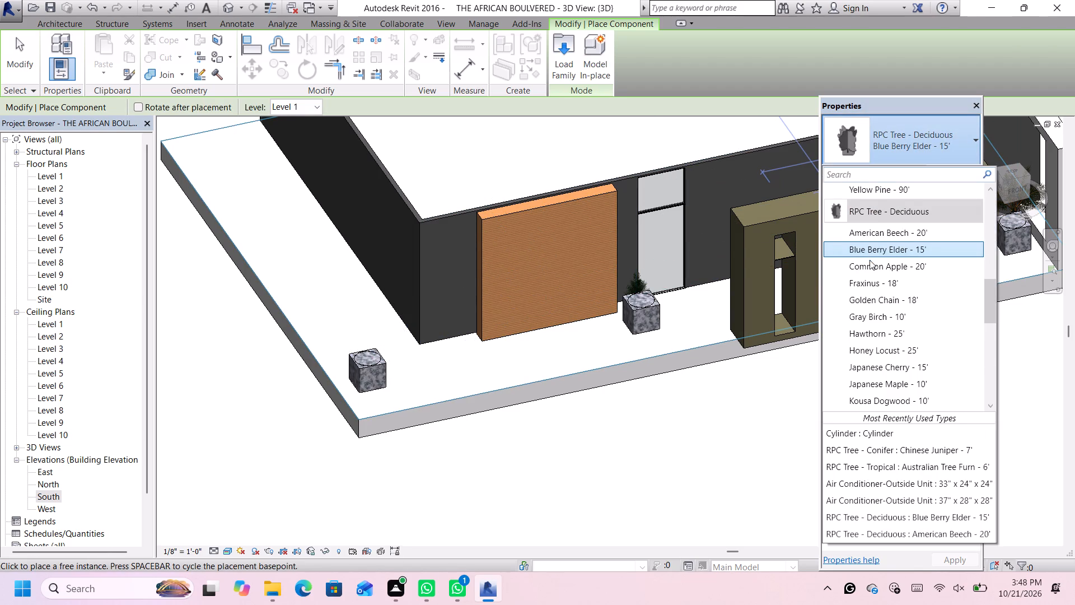
click(870, 262)
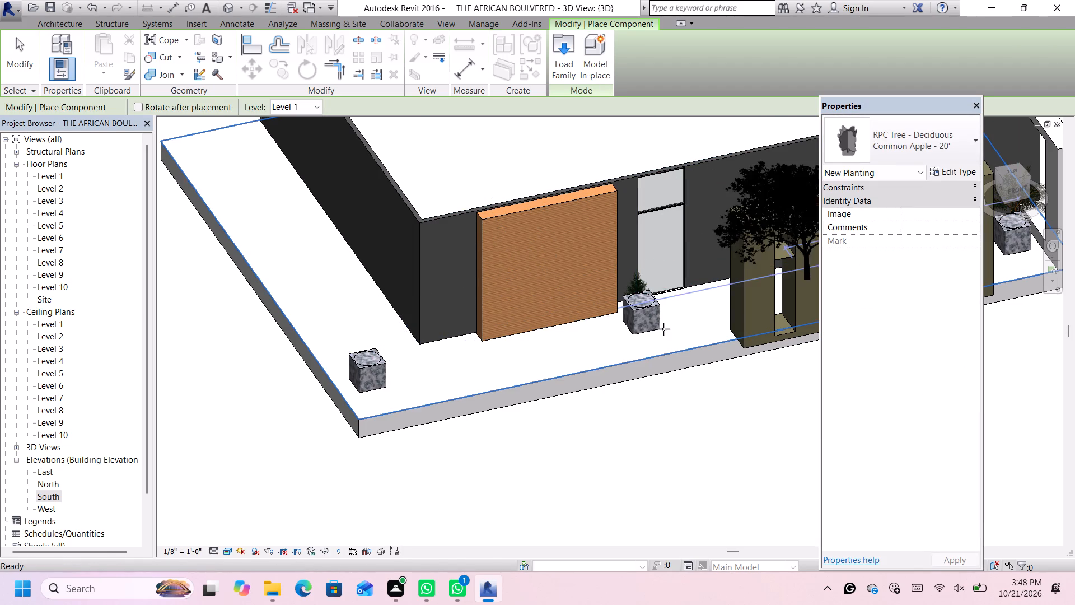
click(889, 135)
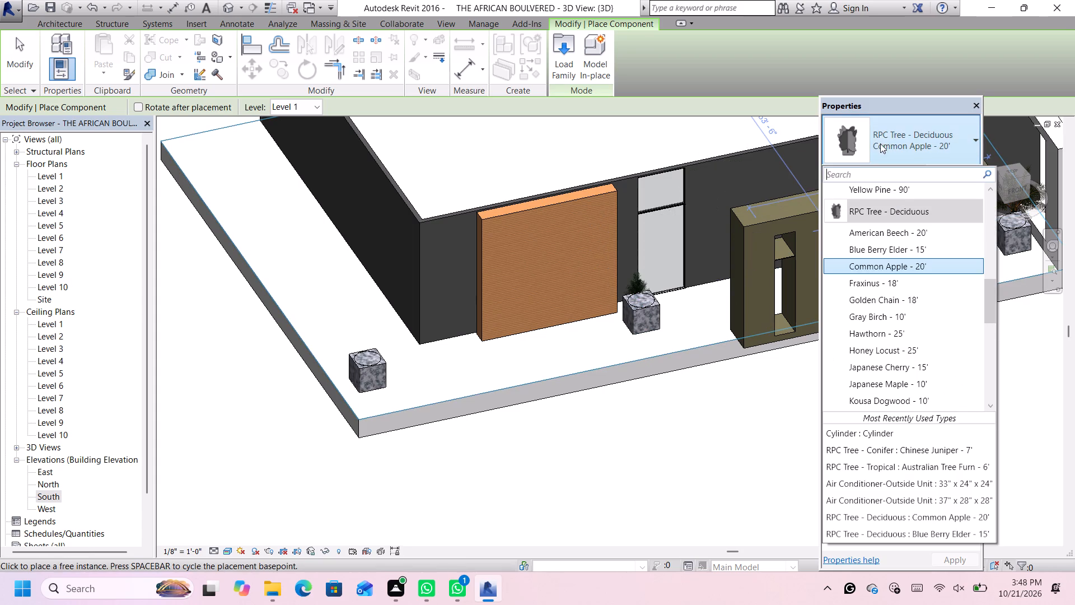
click(879, 304)
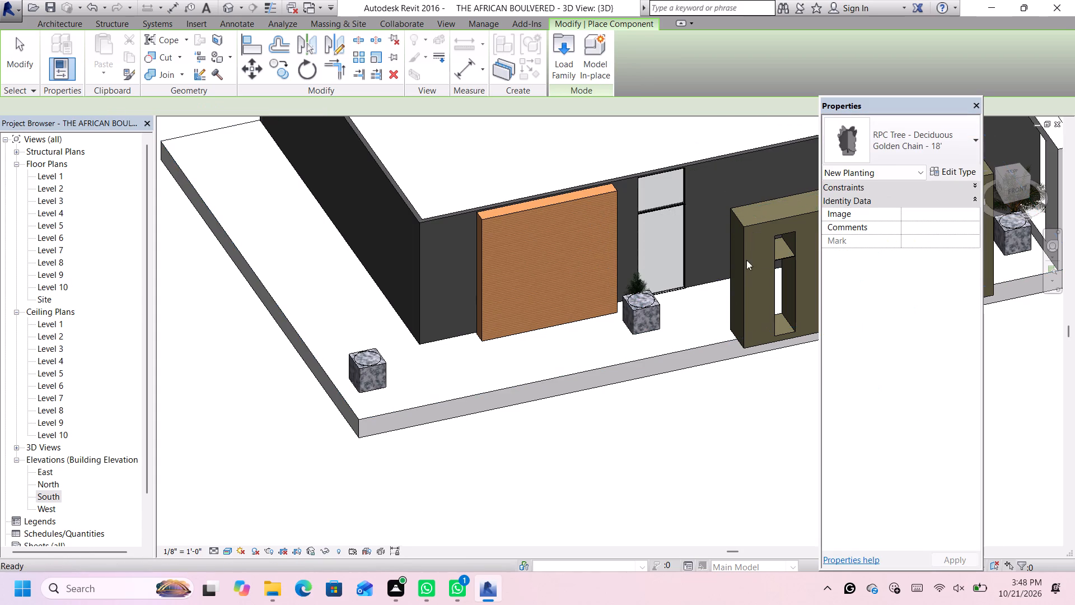
click(937, 129)
click(854, 323)
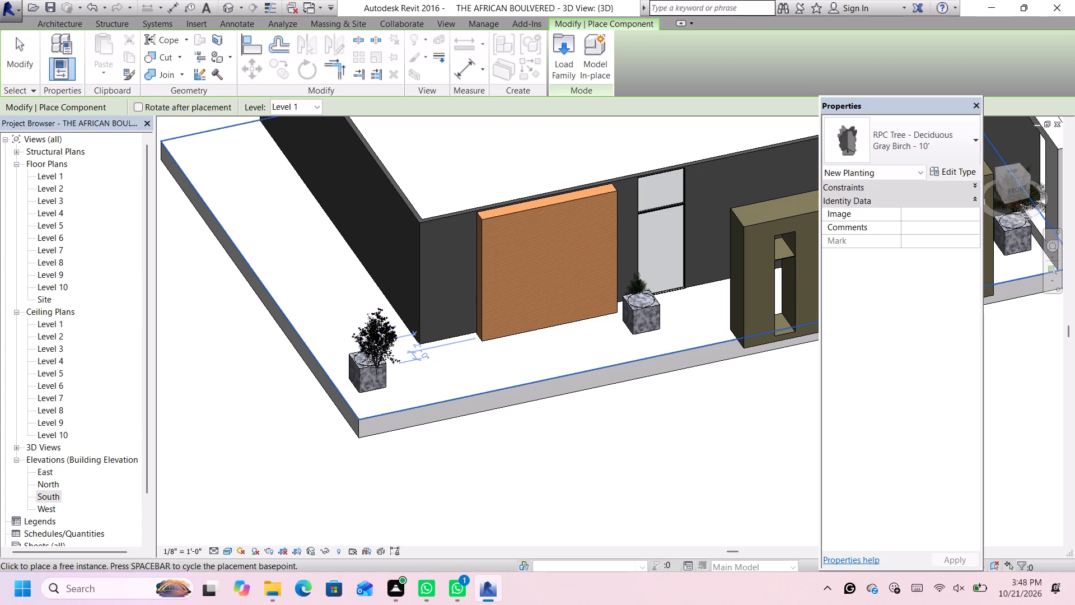
Compare the RPC Tree - Deciduous types Hawthorn - 25', Honey Locust - 25' and Japanese Cherry - 15' against the front wall and stone blocks.
click(903, 144)
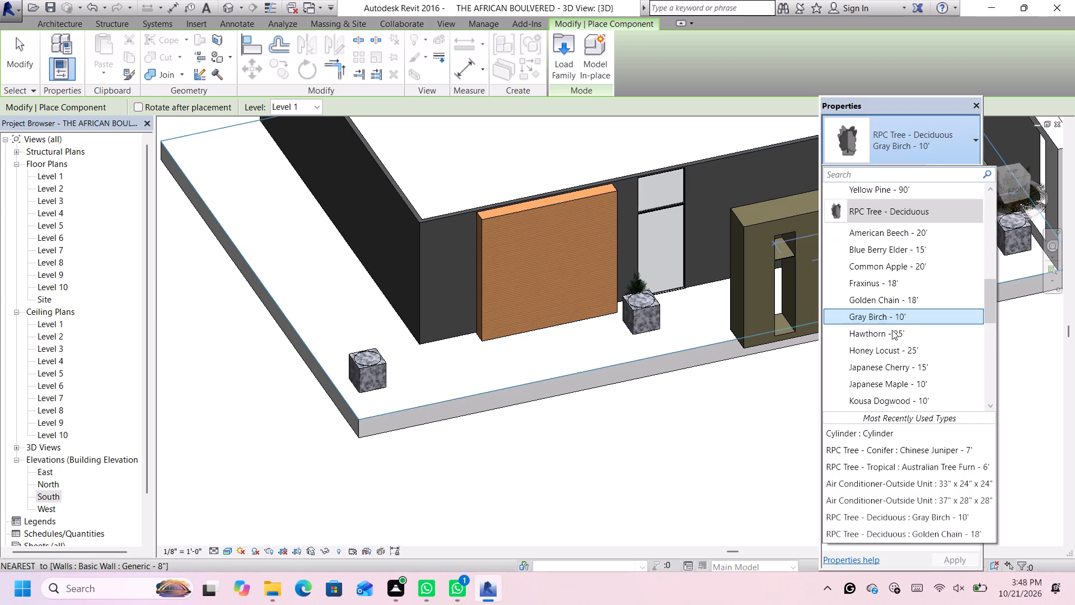
click(894, 331)
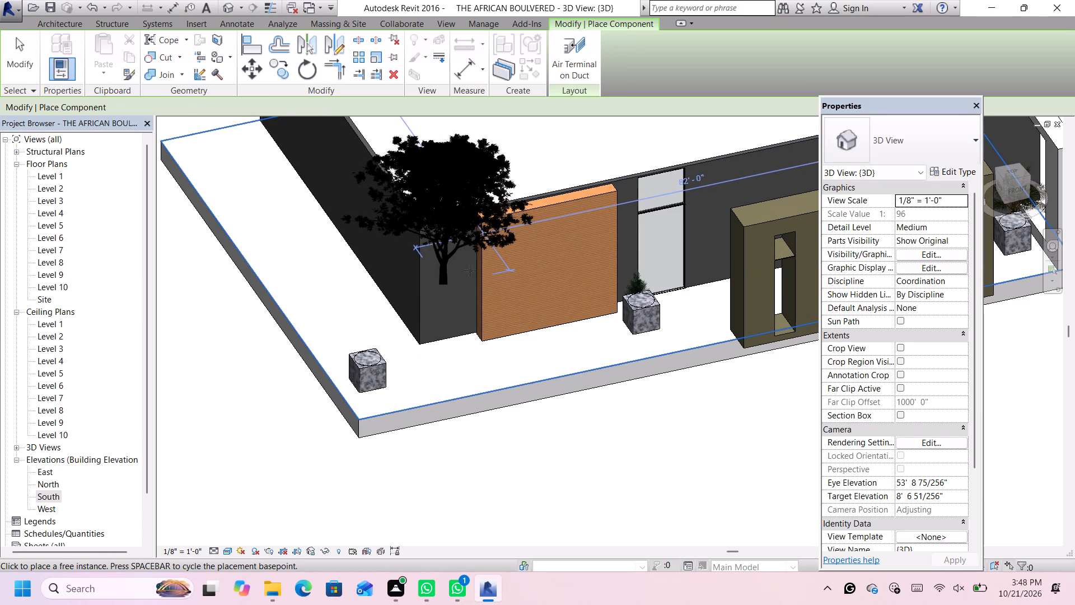
click(873, 125)
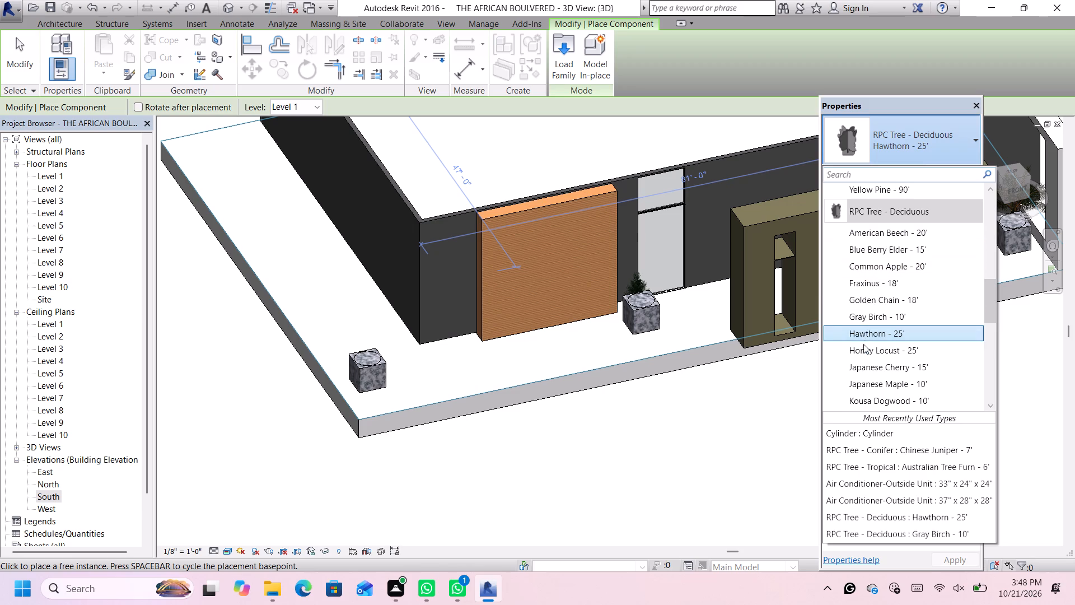
click(863, 344)
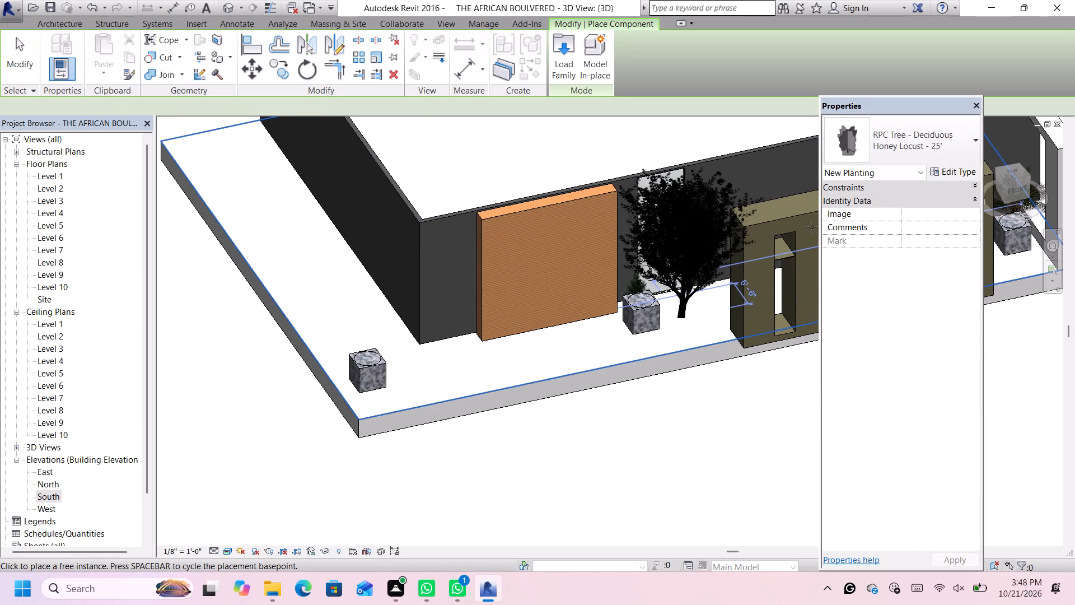
click(891, 143)
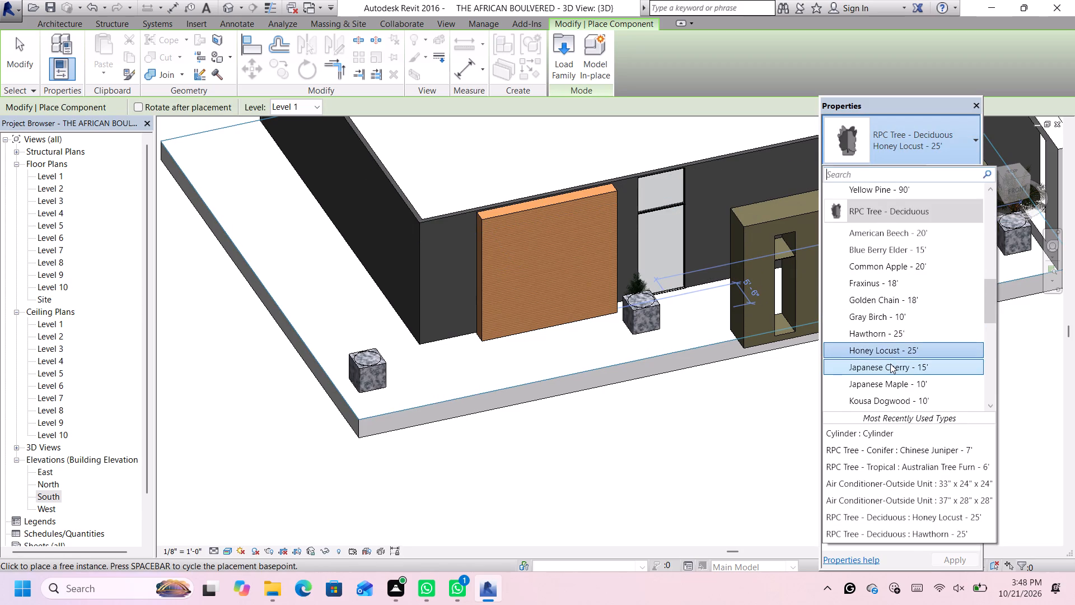
click(888, 365)
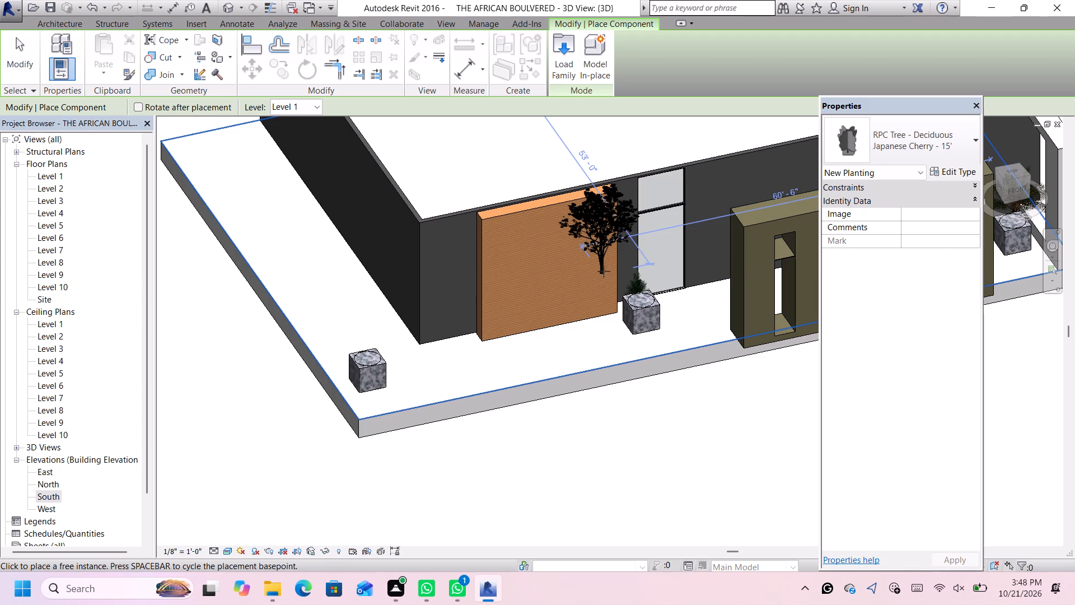
Preview the RPC Tree - Deciduous types Japanese Maple - 10' and Kousa Dogwood - 10' near the stone block by the glass door.
click(864, 142)
scroll(872, 308, down, 1)
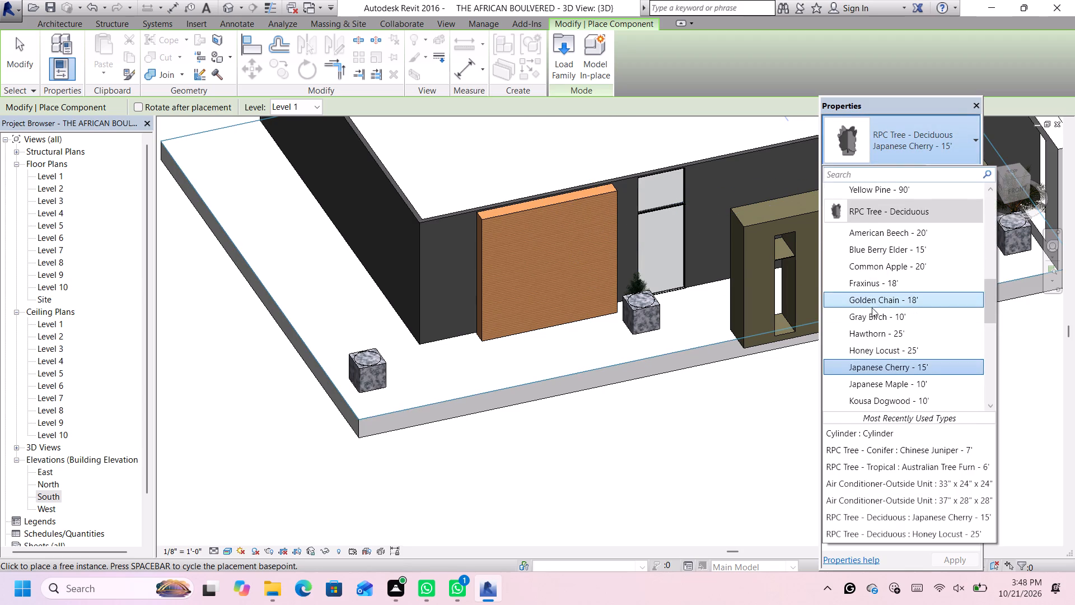
scroll(875, 311, down, 1)
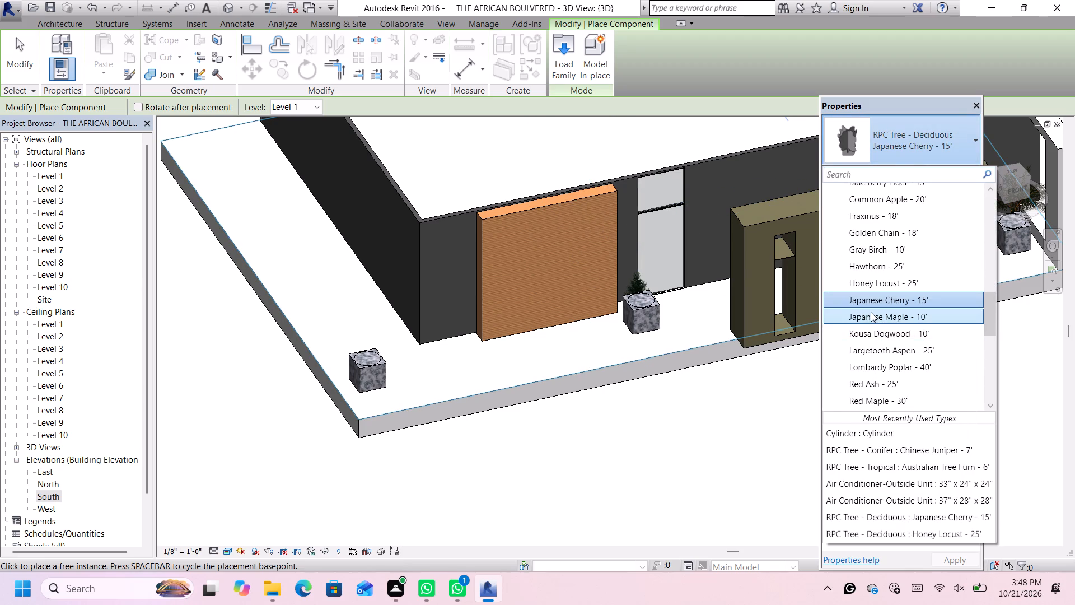
click(871, 312)
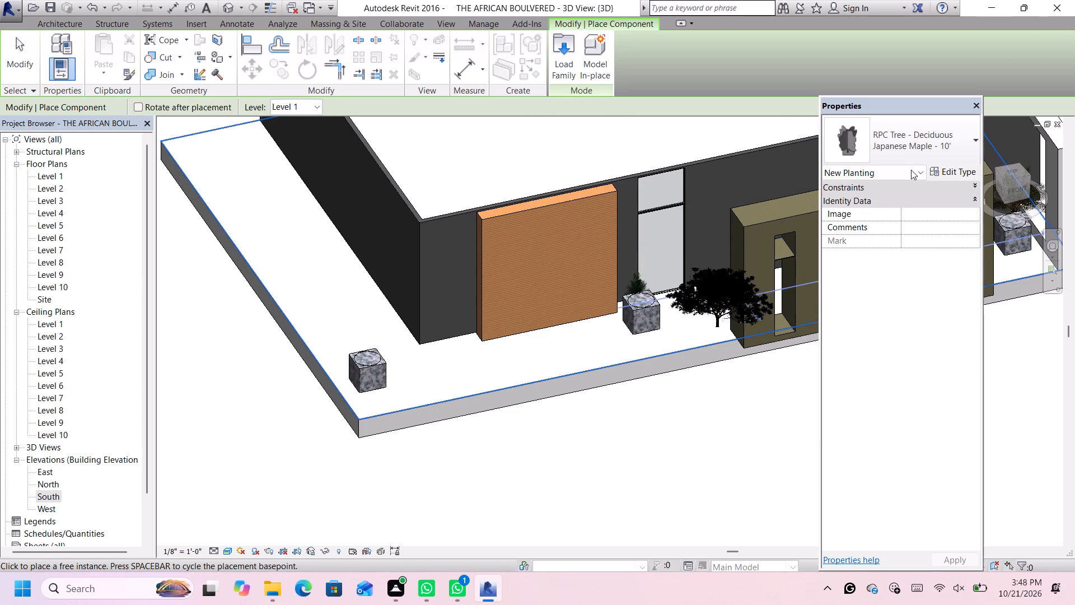
click(920, 149)
scroll(877, 398, down, 1)
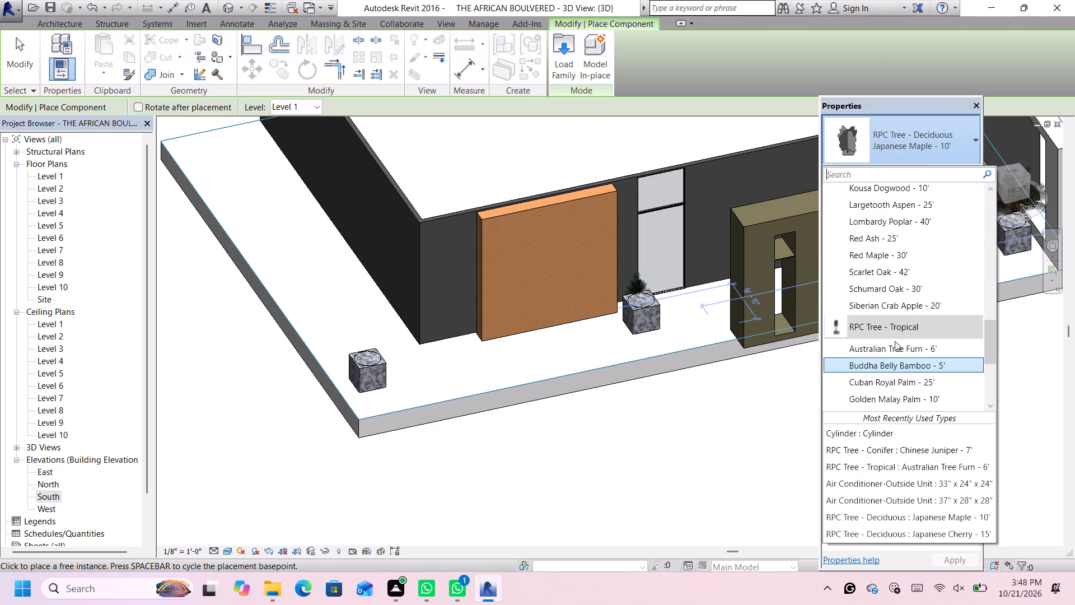
scroll(895, 314, up, 1)
click(914, 219)
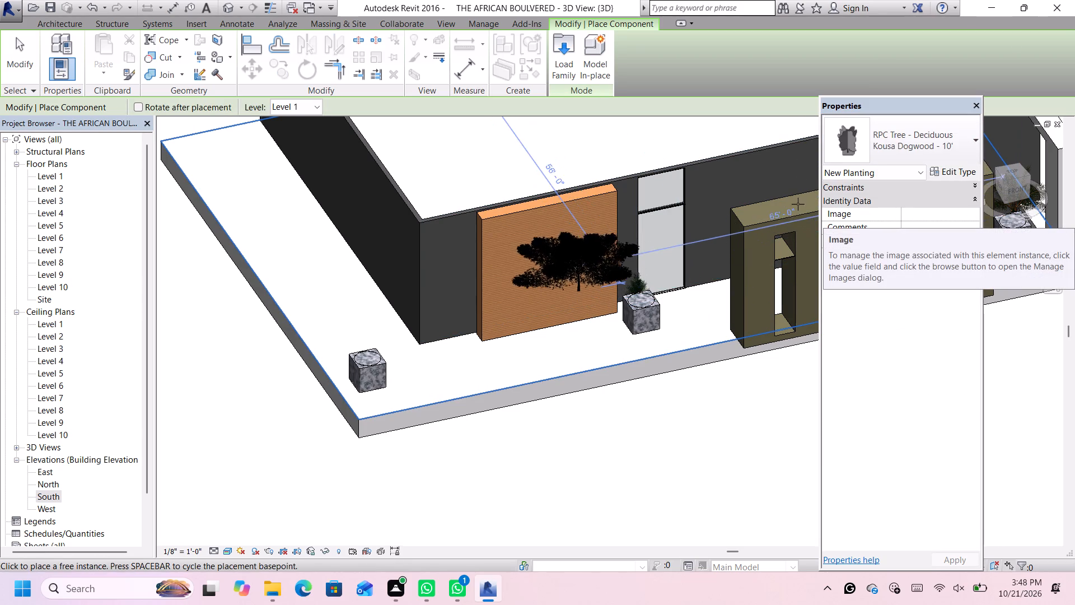
Compare the RPC Tree - Deciduous types Largetooth Aspen - 25', Lombardy Poplar - 40' and Red Ash - 25' along the building front.
click(878, 159)
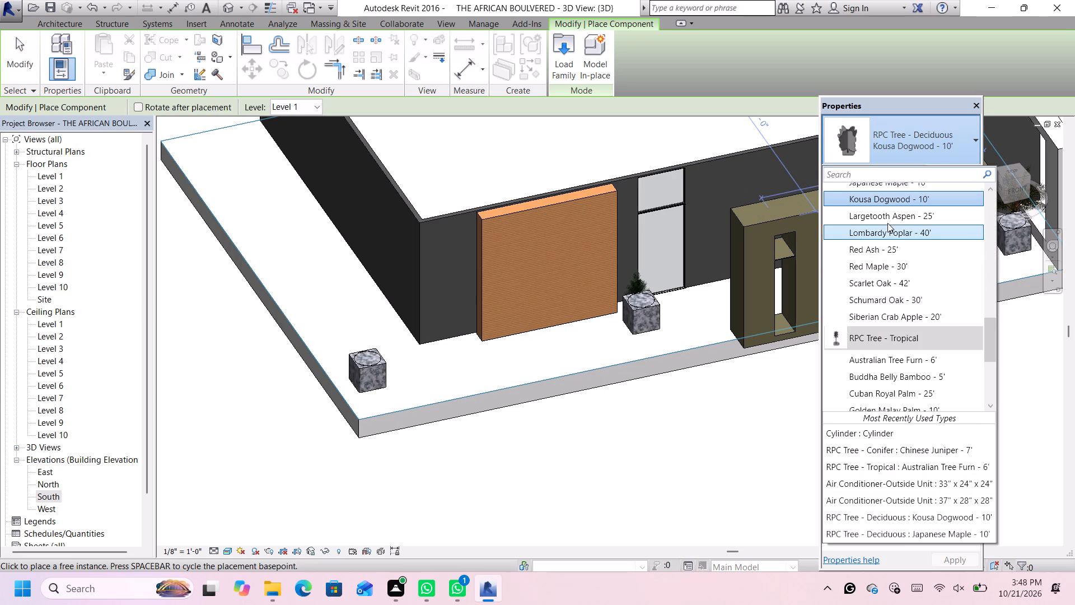
click(896, 209)
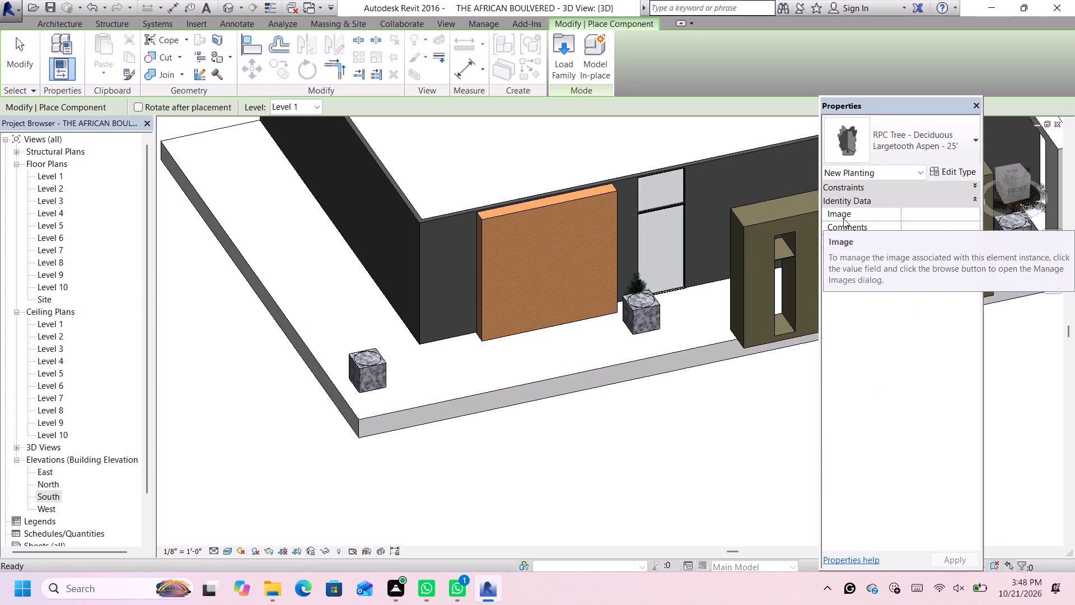
click(853, 145)
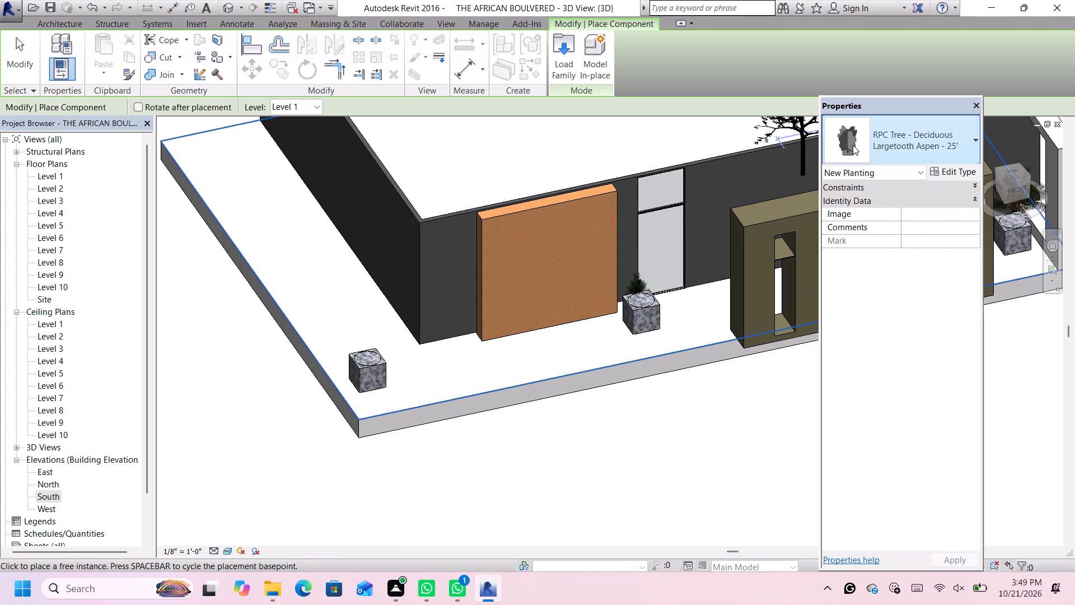
click(895, 219)
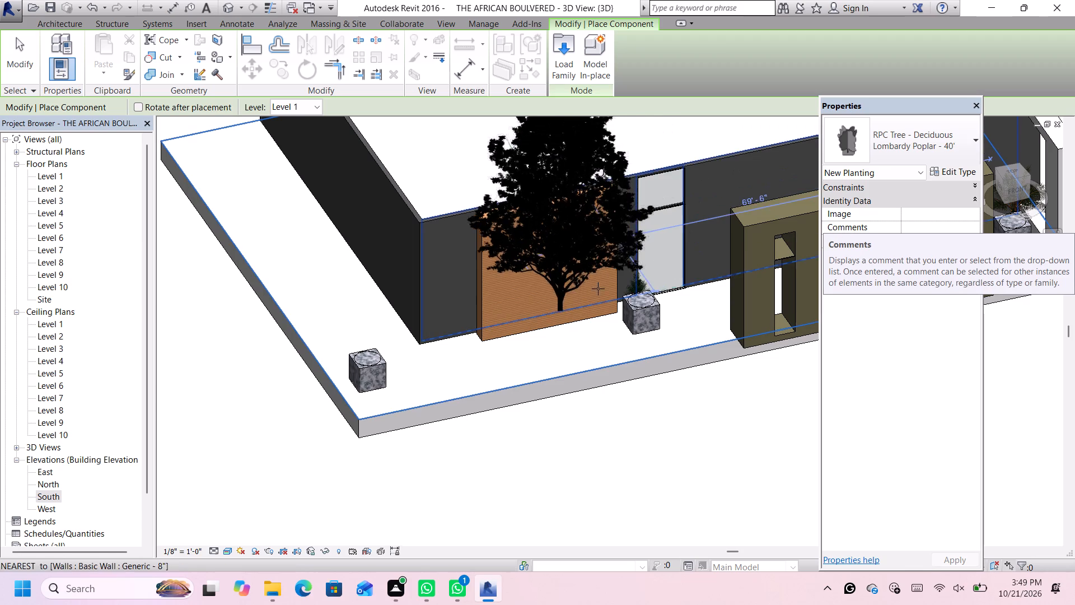
click(877, 152)
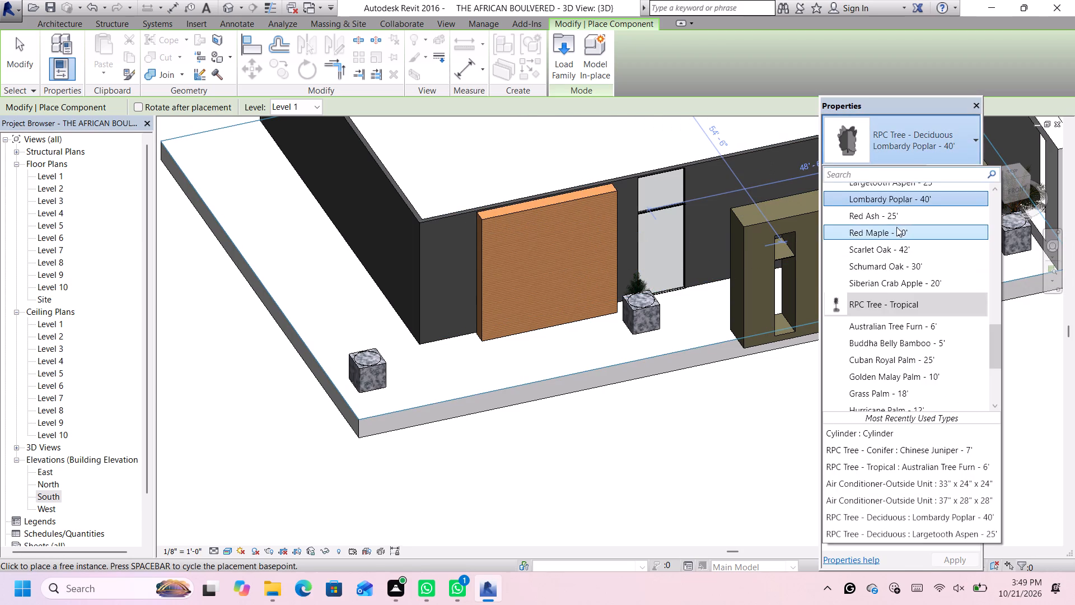
click(900, 220)
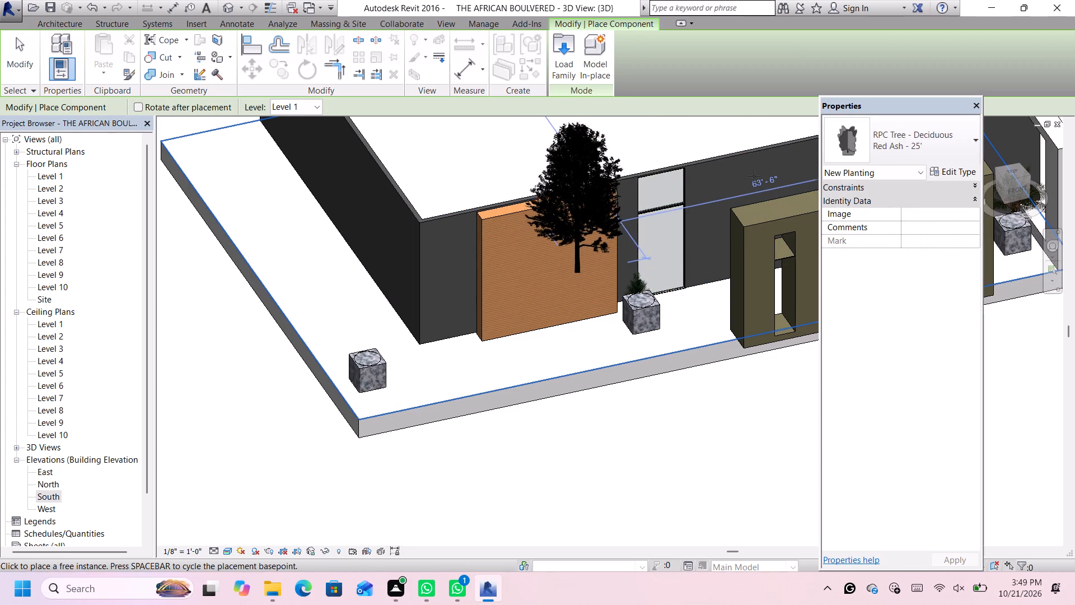
Preview the RPC Tree - Deciduous types Red Maple - 30', Scarlet Oak - 42', Schumard Oak - 30' and Siberian Crab Apple - 20'.
click(853, 150)
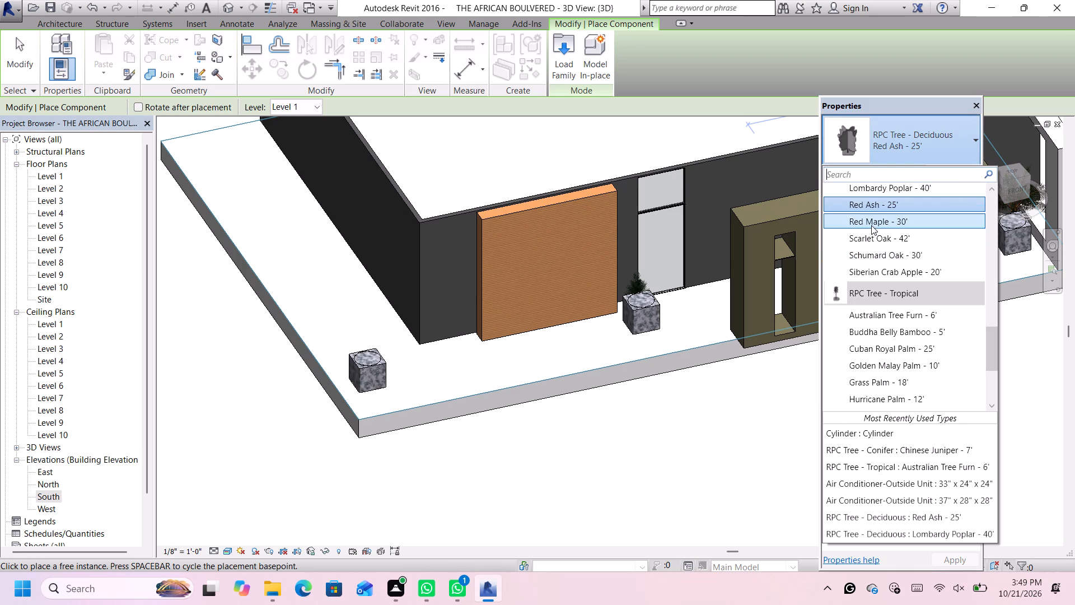
click(871, 225)
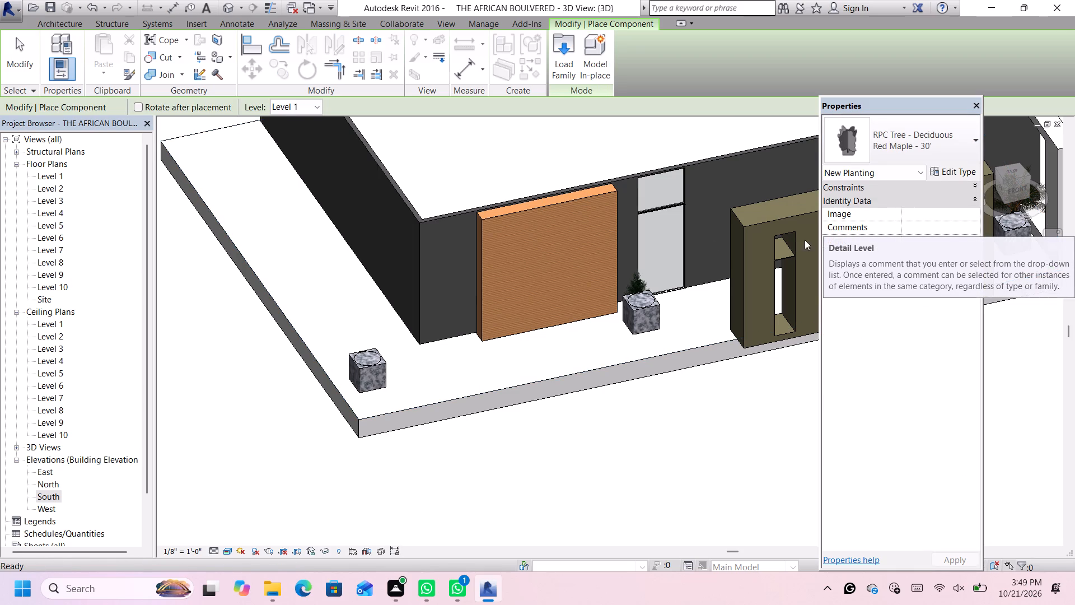
click(896, 136)
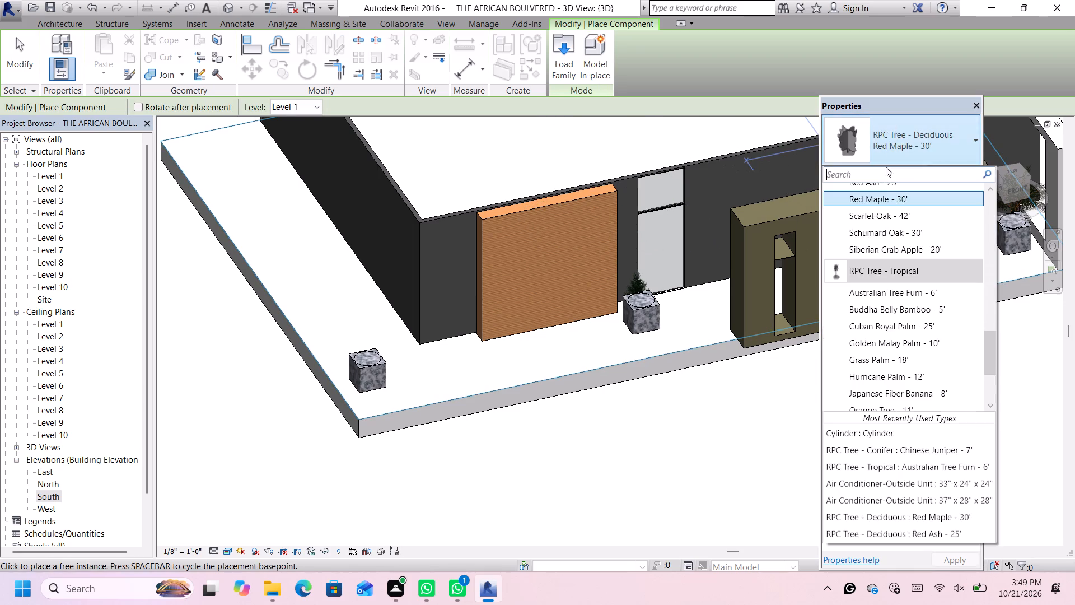
click(892, 211)
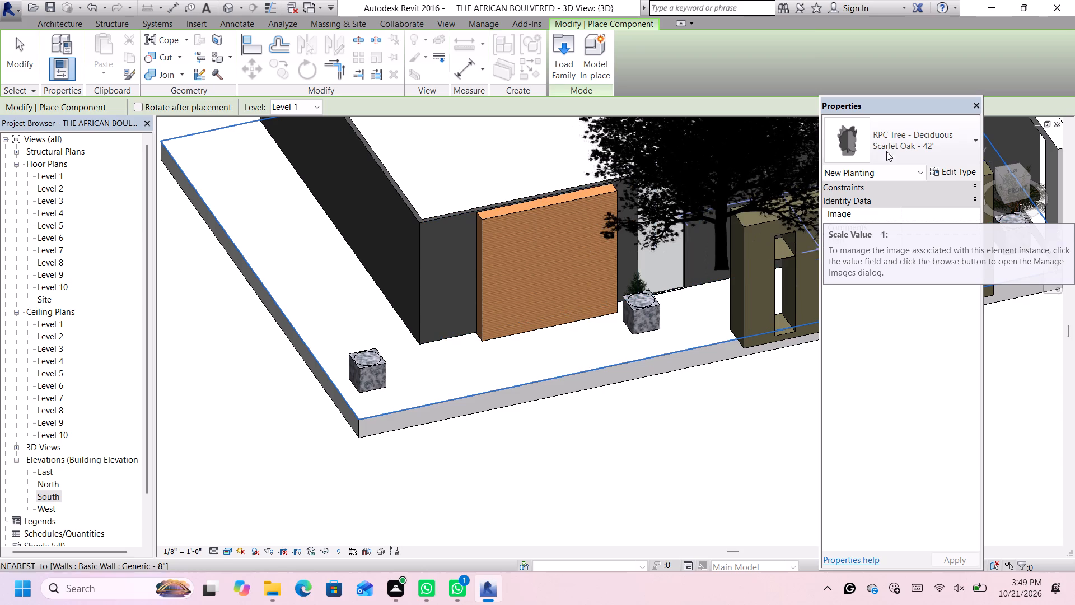
click(901, 141)
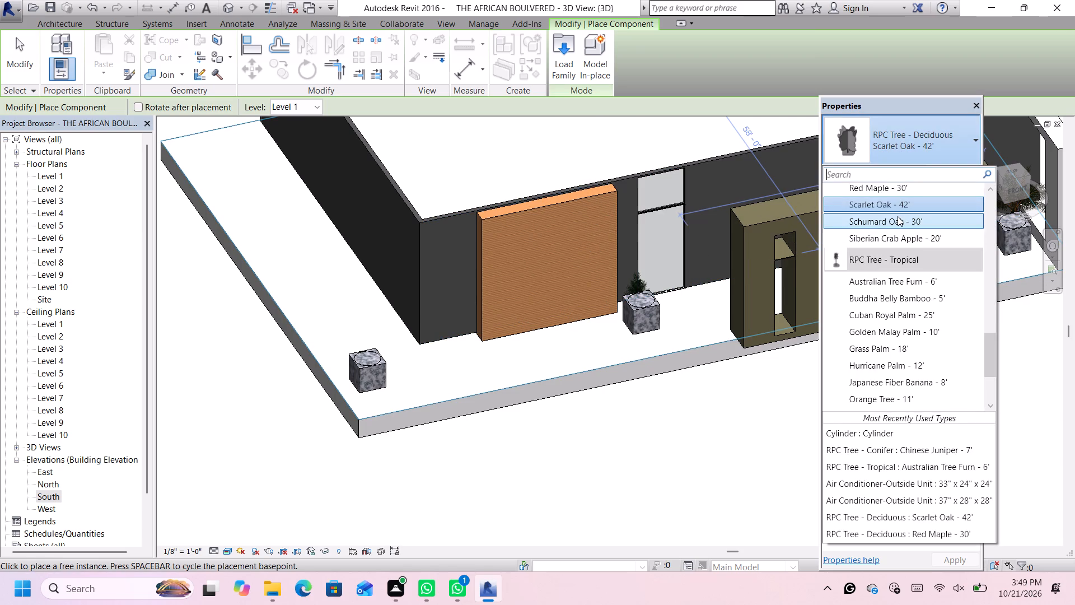
click(898, 216)
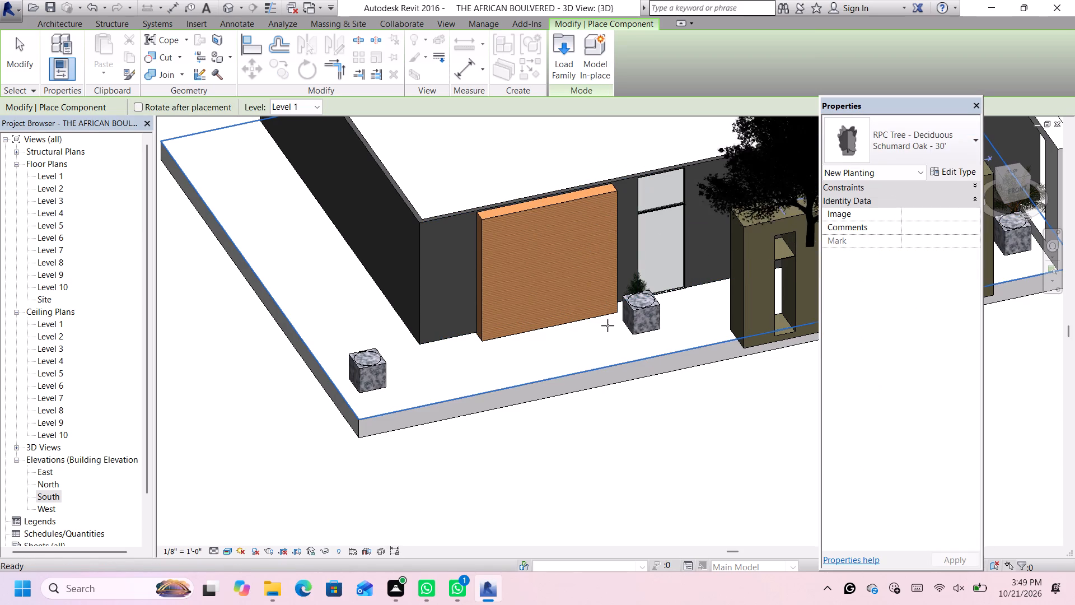
click(866, 159)
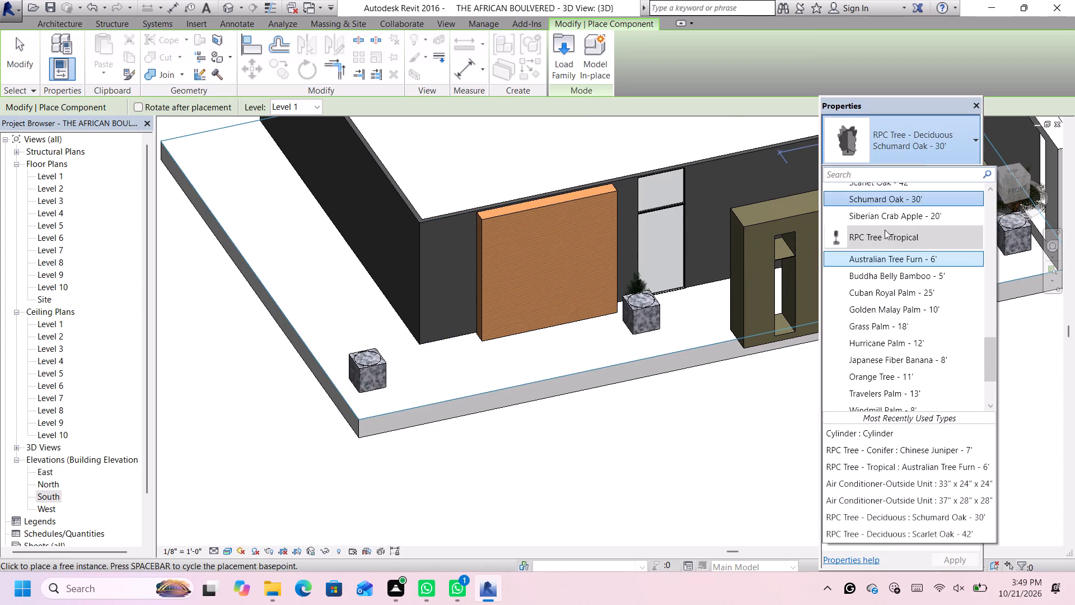
click(887, 218)
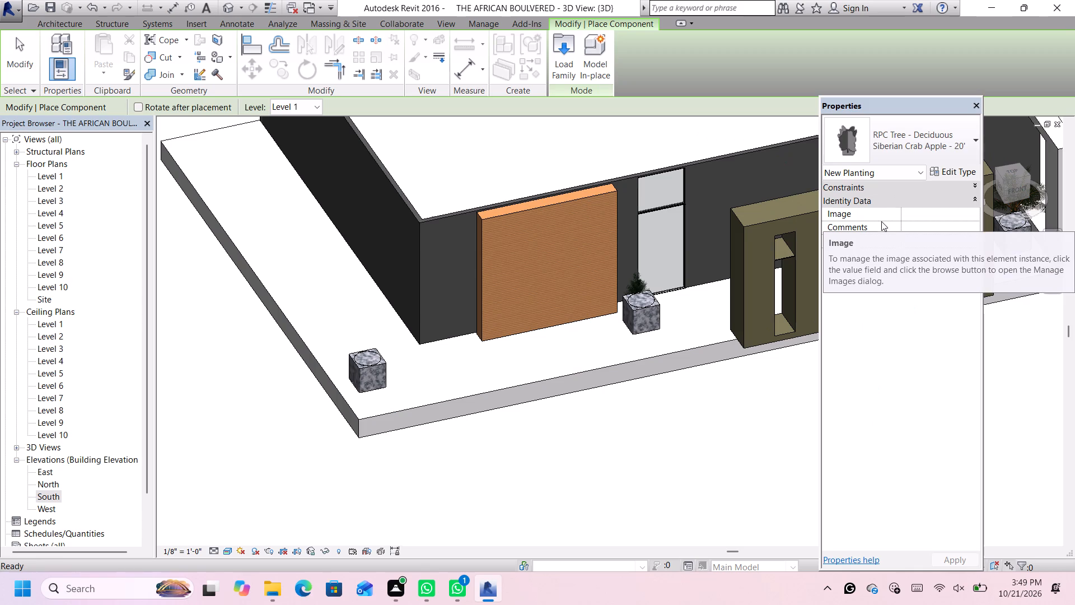
Try the RPC Tree - Tropical type Australian Tree Furn - 6' beside the stone block near the glass door.
click(901, 151)
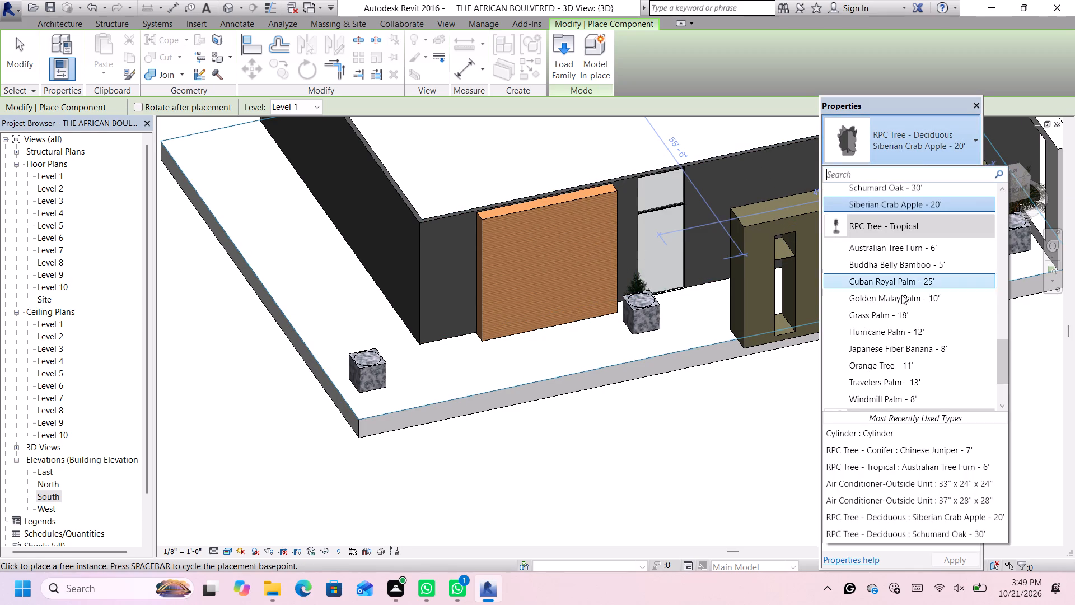
scroll(903, 311, down, 1)
click(905, 218)
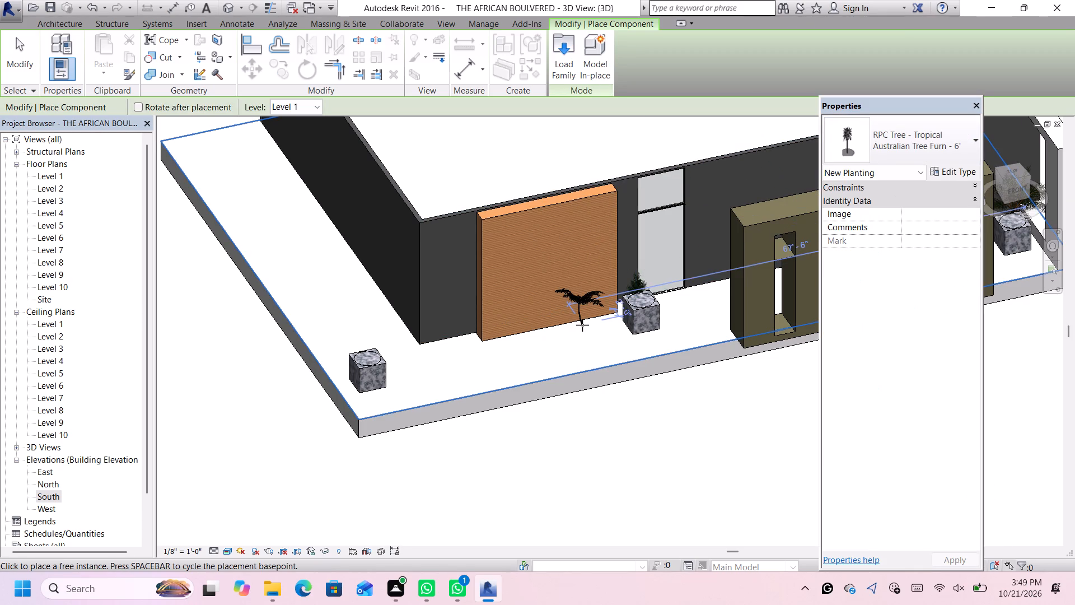
Place an RPC Tree - Conifer of type Chinese Juniper - 7' at the stone block near the building's outer corner.
click(842, 163)
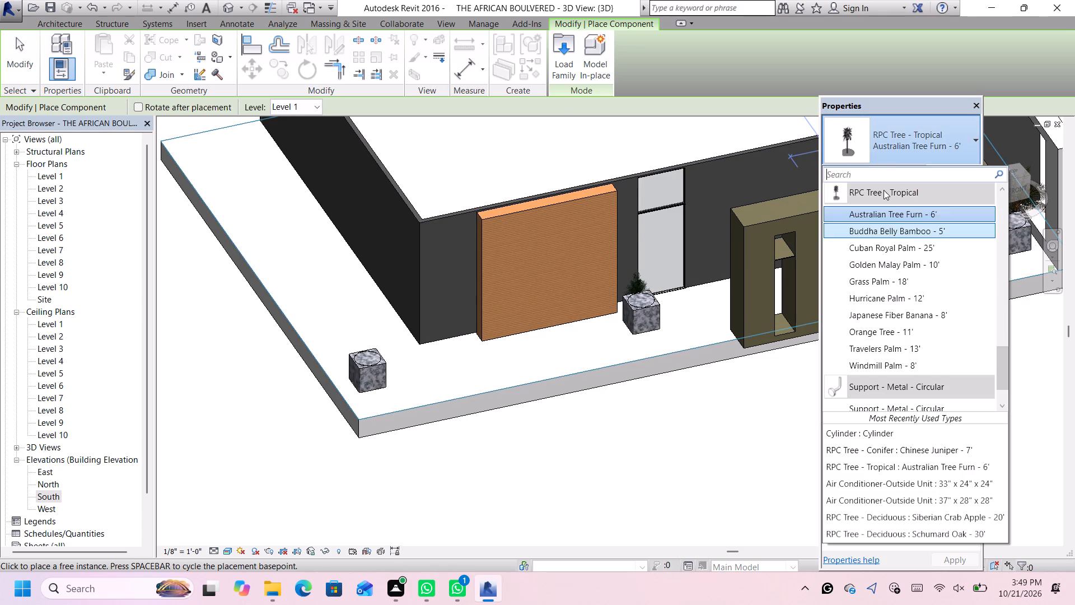
scroll(875, 318, down, 4)
scroll(875, 318, up, 1)
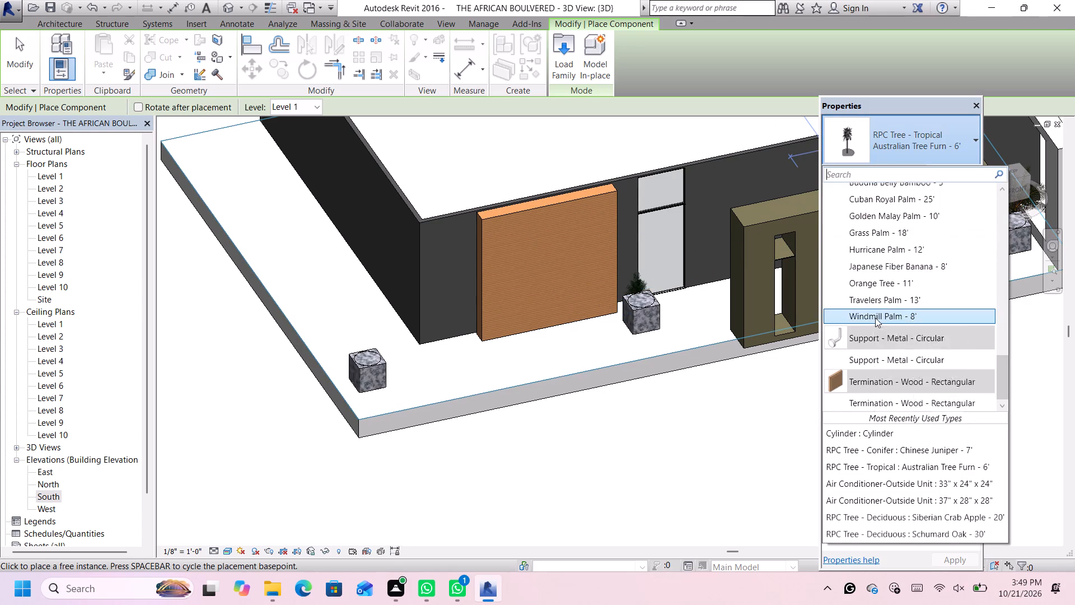
scroll(875, 318, up, 14)
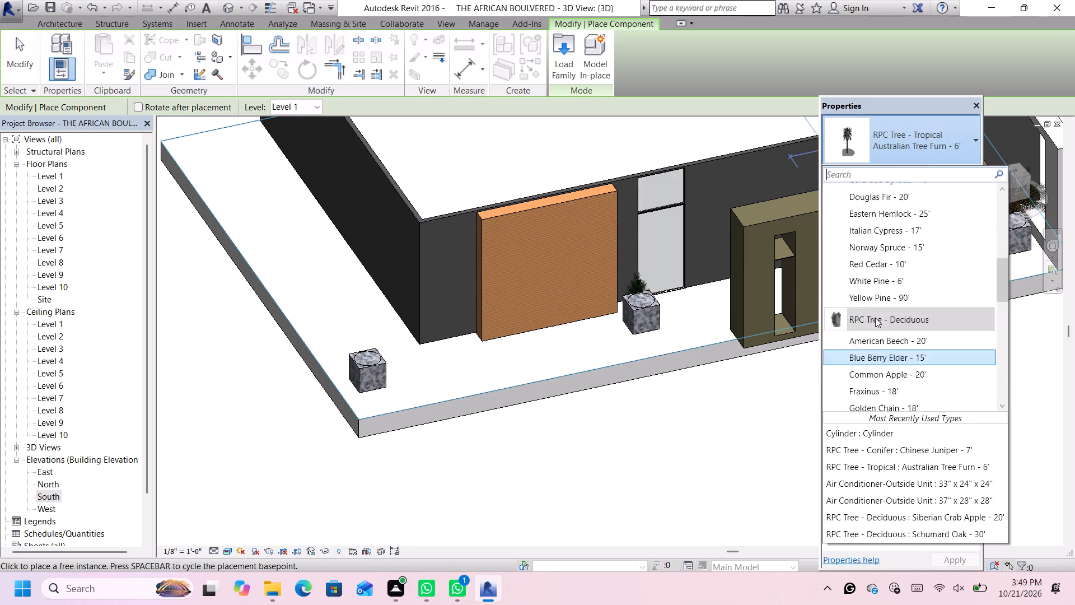
scroll(875, 318, up, 3)
click(898, 269)
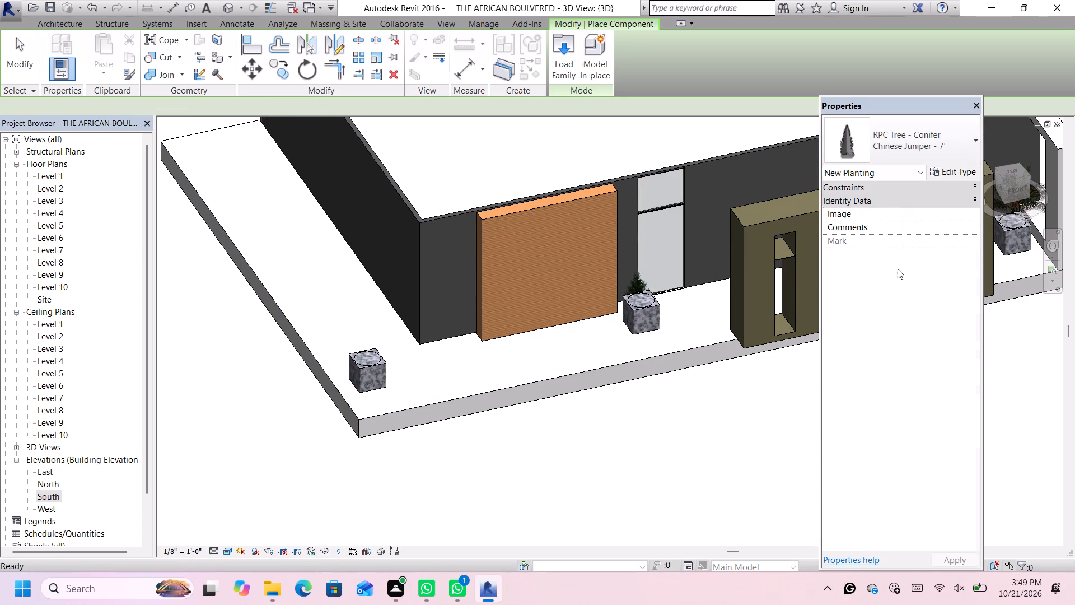
click(368, 367)
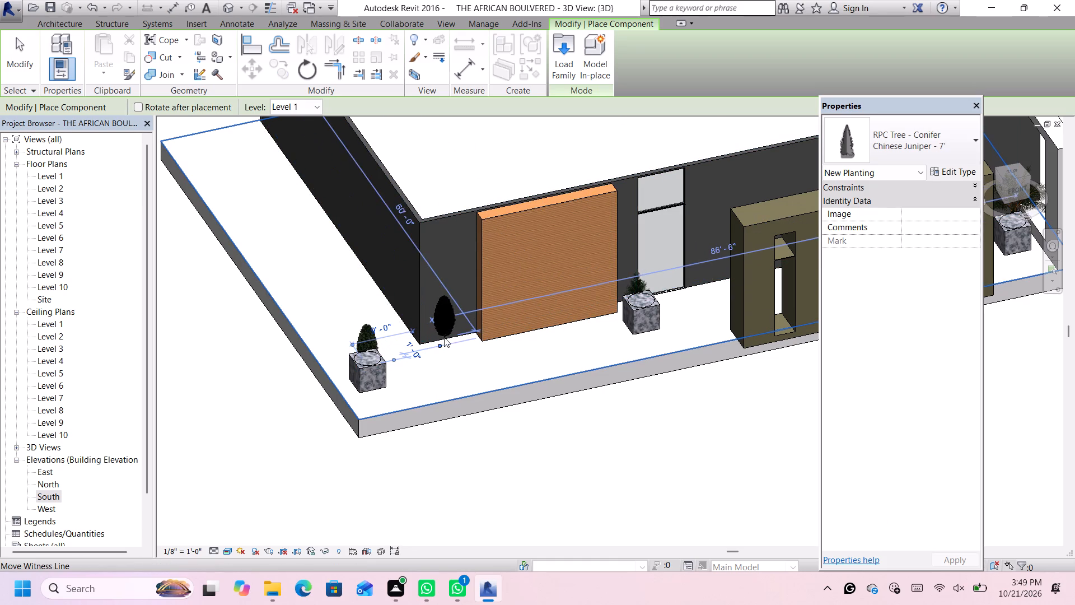
key(Escape)
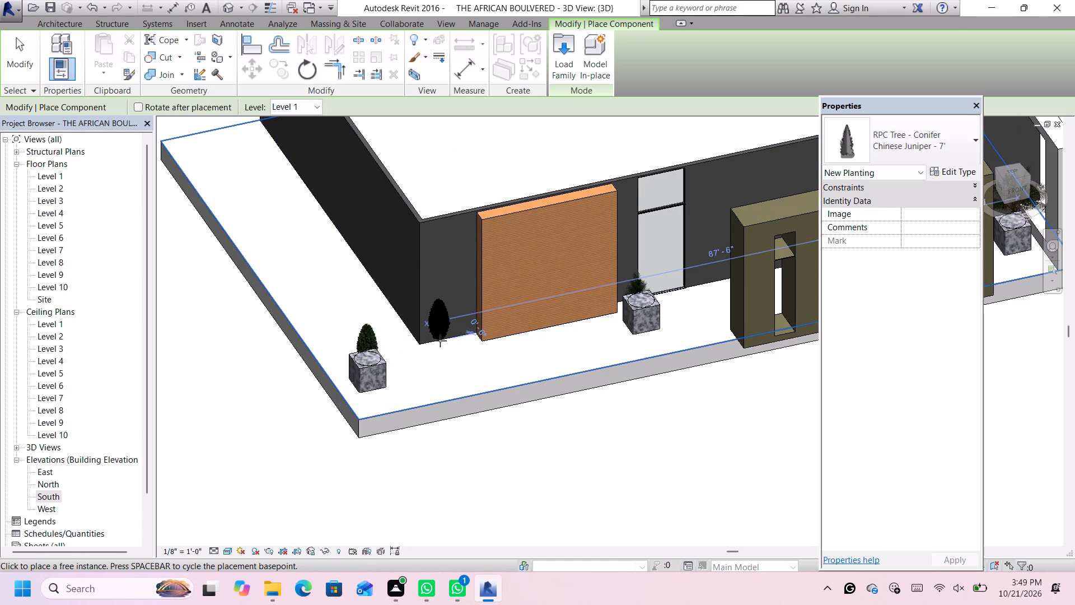
key(space)
key(space)
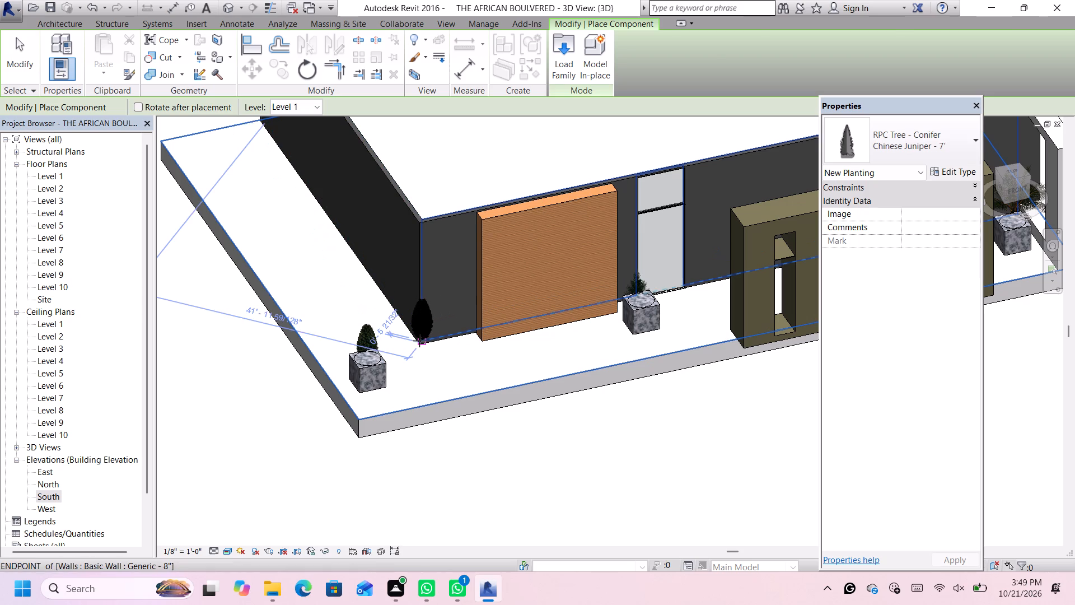
key(Escape)
Nudge the Chinese Juniper forward and sideways until it lines up with the circle on top of the corner stone block.
scroll(387, 339, up, 3)
click(366, 342)
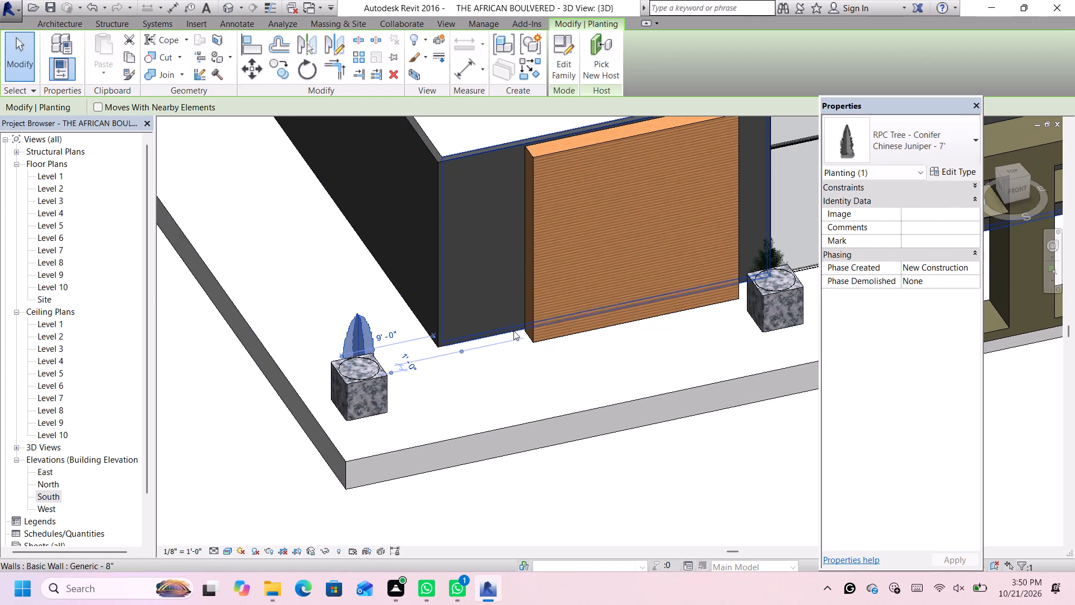
scroll(388, 352, up, 3)
scroll(378, 357, down, 1)
scroll(378, 357, up, 1)
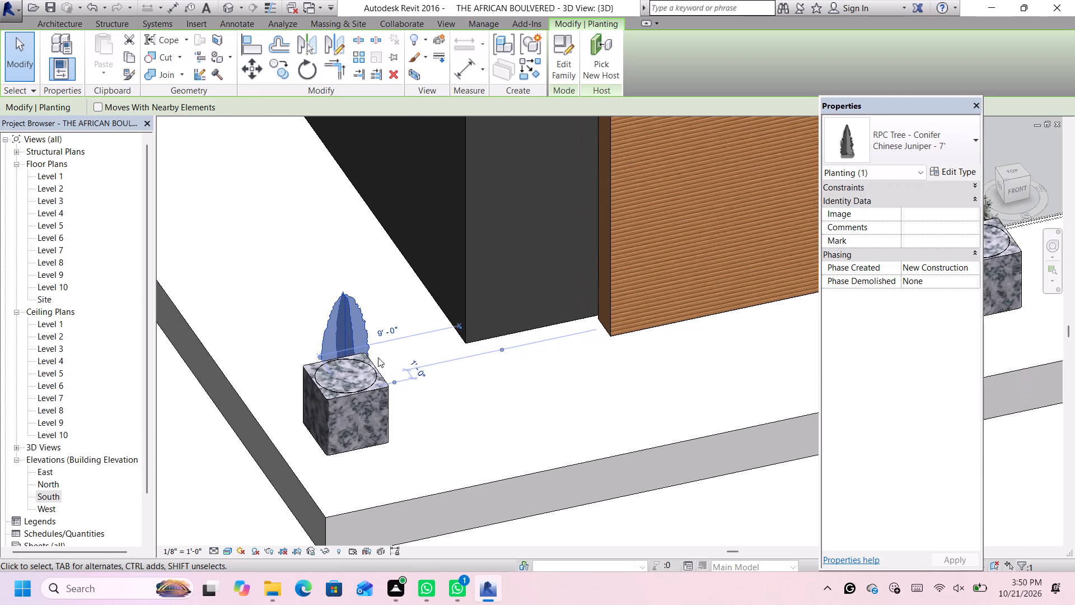
scroll(385, 352, up, 2)
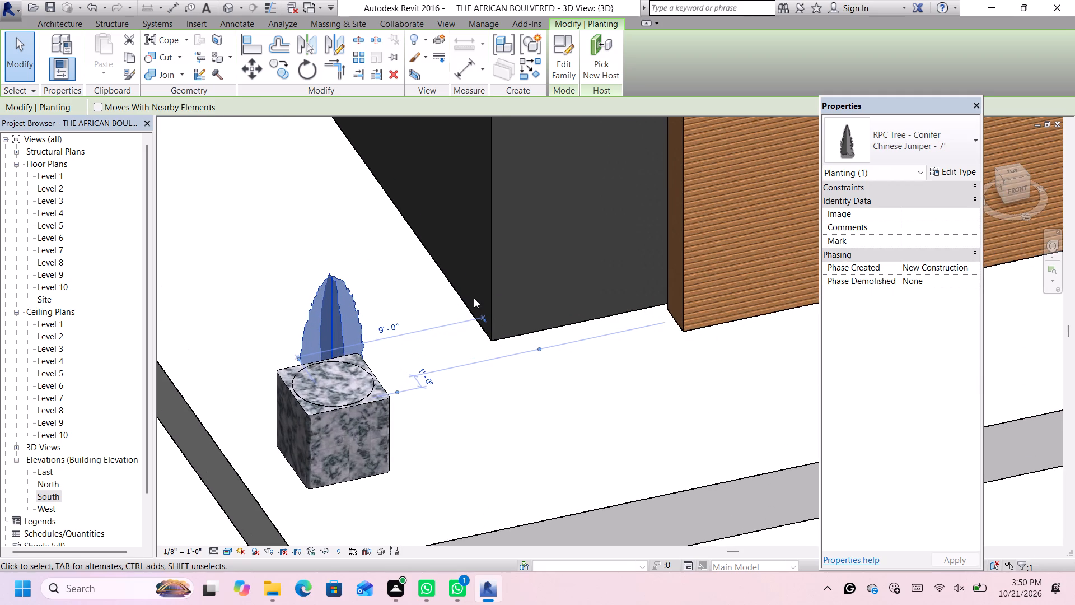
key(Down)
key(Down)
key(Down)
key(Down)
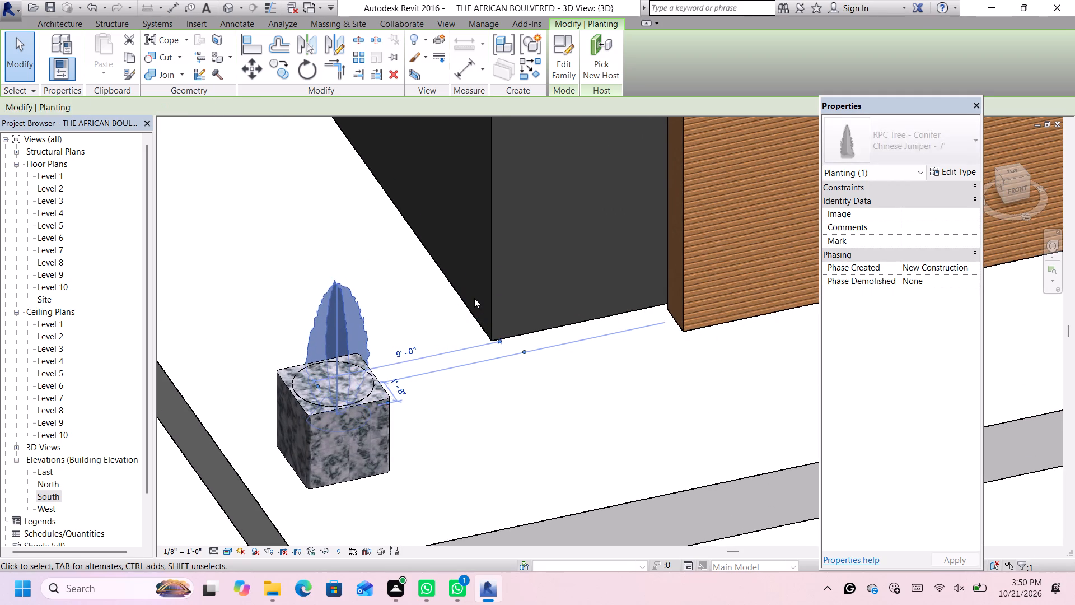
key(Down)
key(Down)
key(Down)
key(Down)
key(Down)
key(Down)
key(Down)
key(Down)
key(Down)
key(Down)
key(Down)
key(Down)
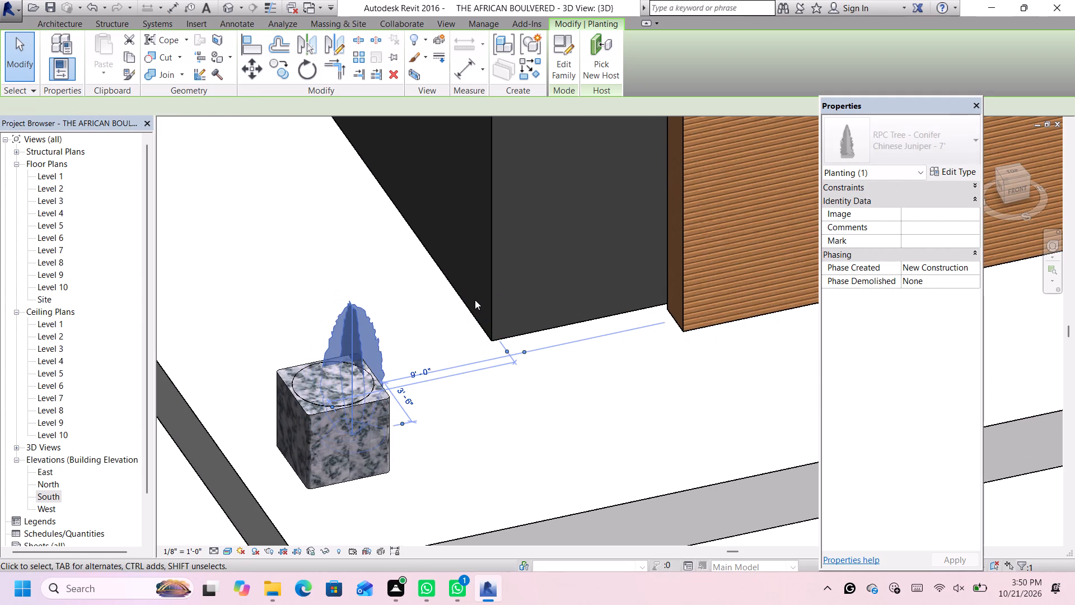
key(Down)
key(Down)
key(Down)
key(Down)
key(Down)
key(Down)
key(Down)
key(Down)
key(Down)
key(Down)
key(Down)
key(Down)
key(Down)
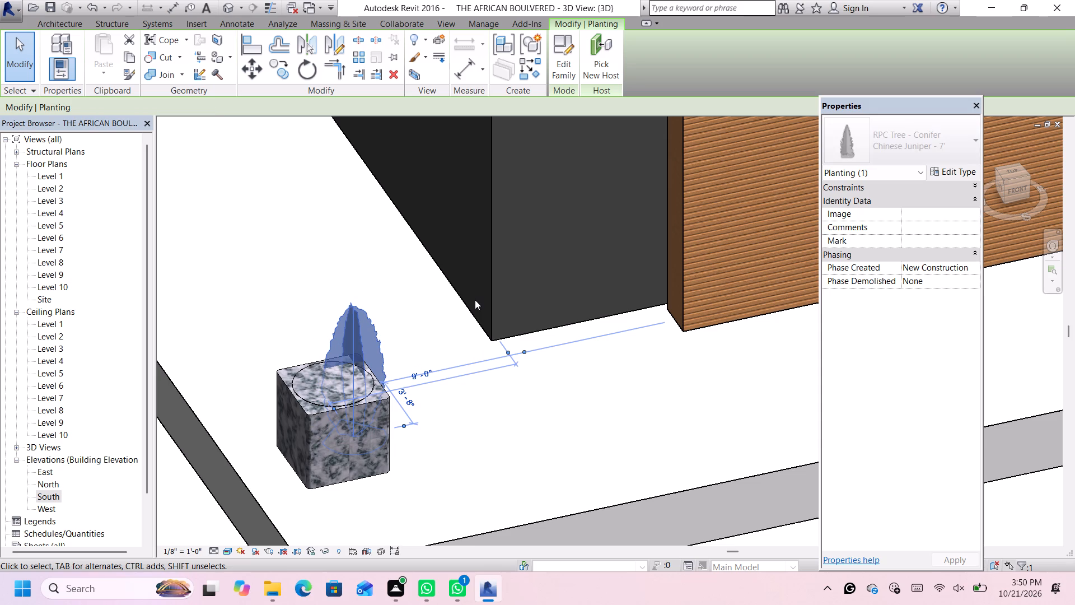
key(Left)
key(Left)
key(Left)
key(Left)
key(Left)
key(Left)
key(Left)
key(Left)
key(Left)
key(Left)
key(Left)
key(Left)
key(Left)
key(Left)
key(Left)
key(Left)
key(Left)
key(Left)
key(Left)
key(Left)
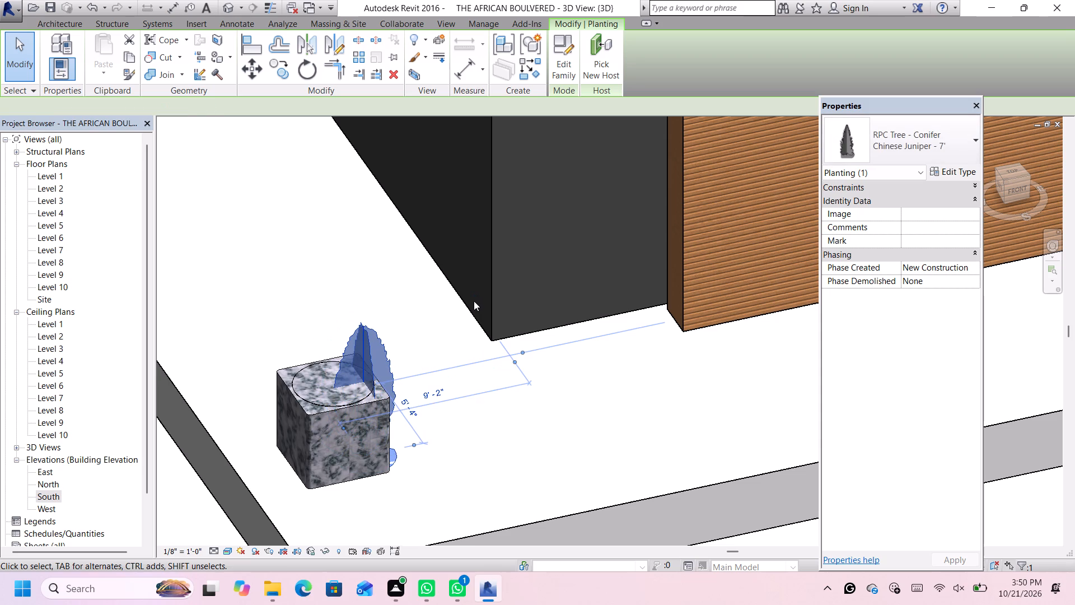
key(Right)
key(Right)
key(Right)
key(Right)
key(Right)
key(Right)
key(Right)
key(Right)
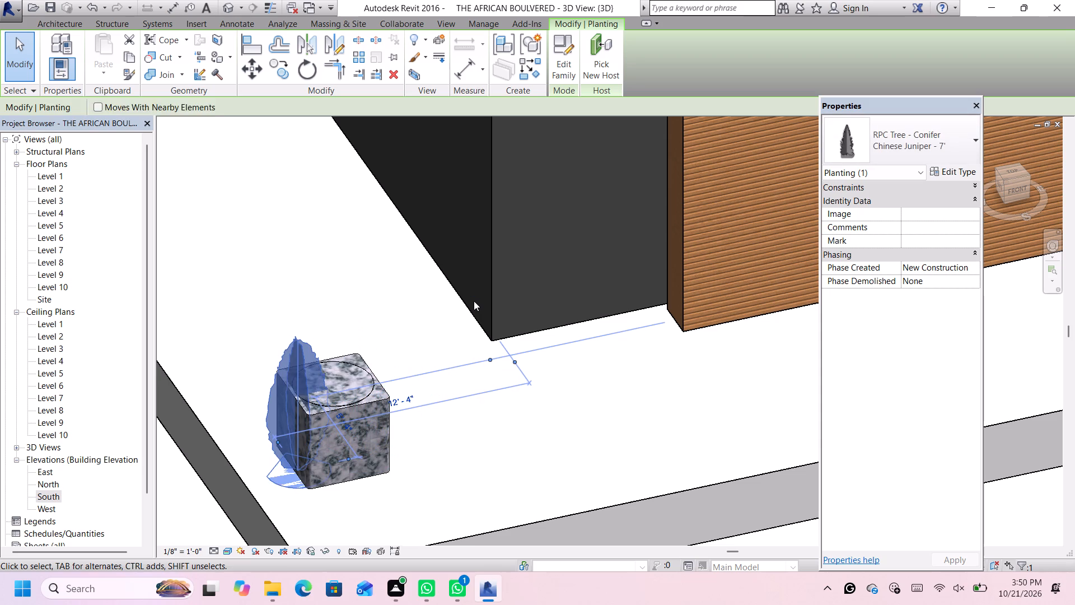
key(Right)
key(Right)
key(Right)
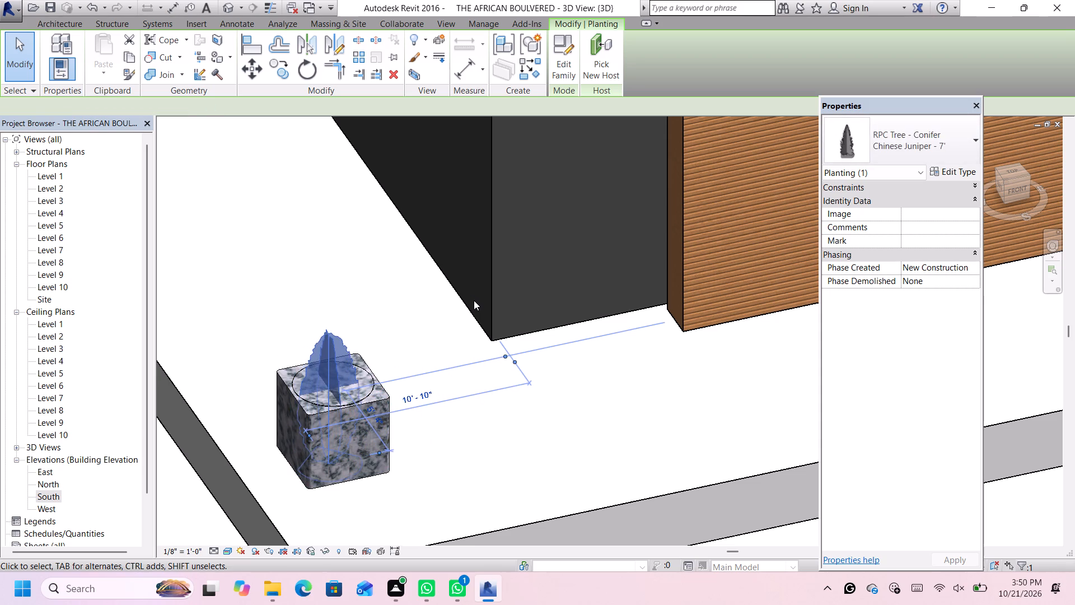
key(Right)
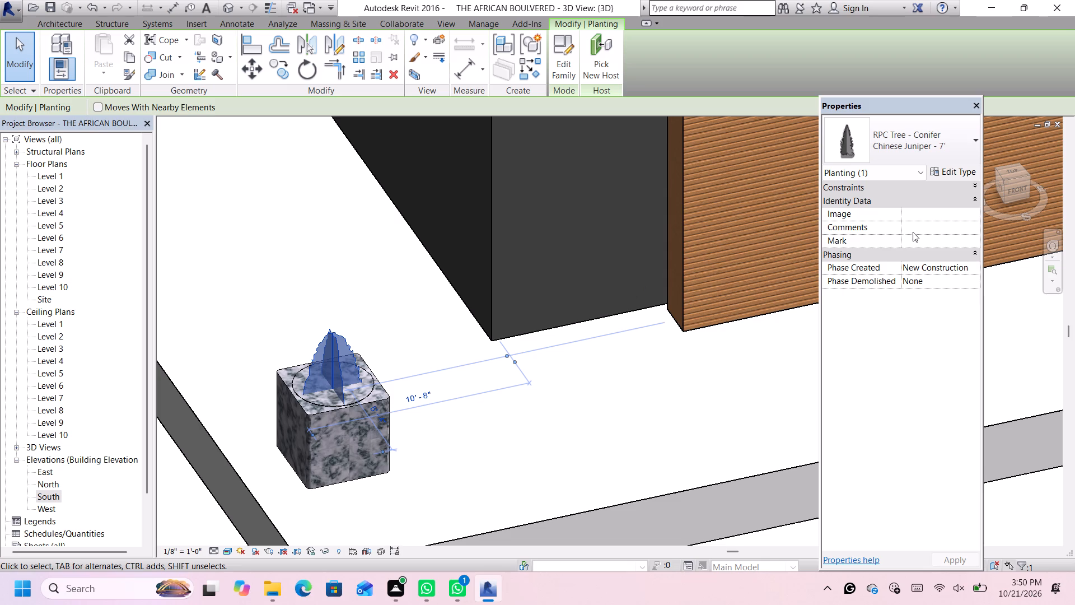
Examine the type properties of the Chinese Juniper - 7', including its height and render appearance settings.
click(958, 175)
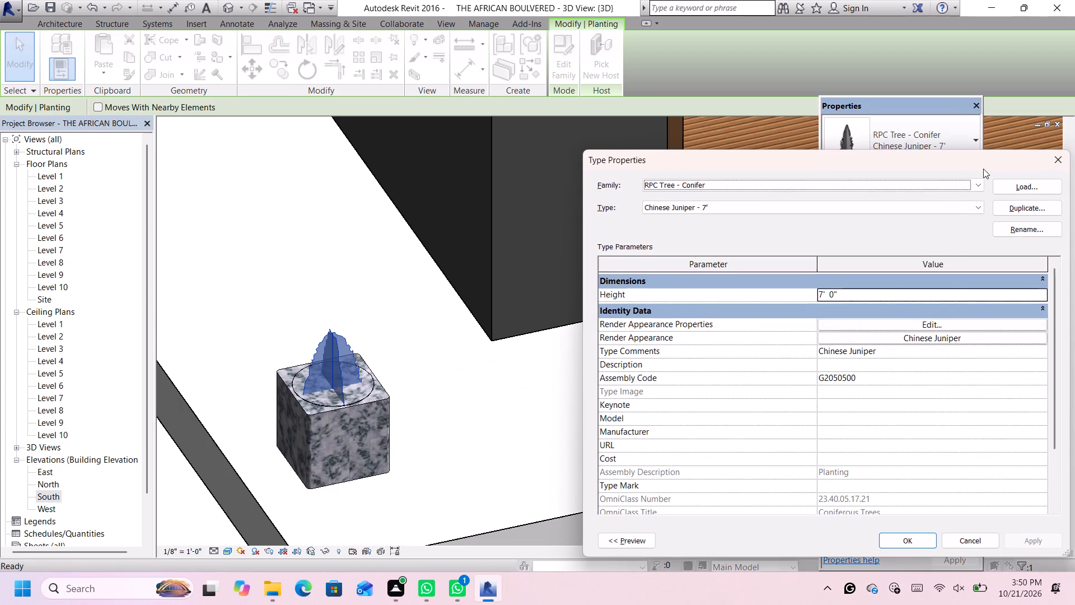
scroll(914, 388, down, 3)
scroll(902, 392, up, 1)
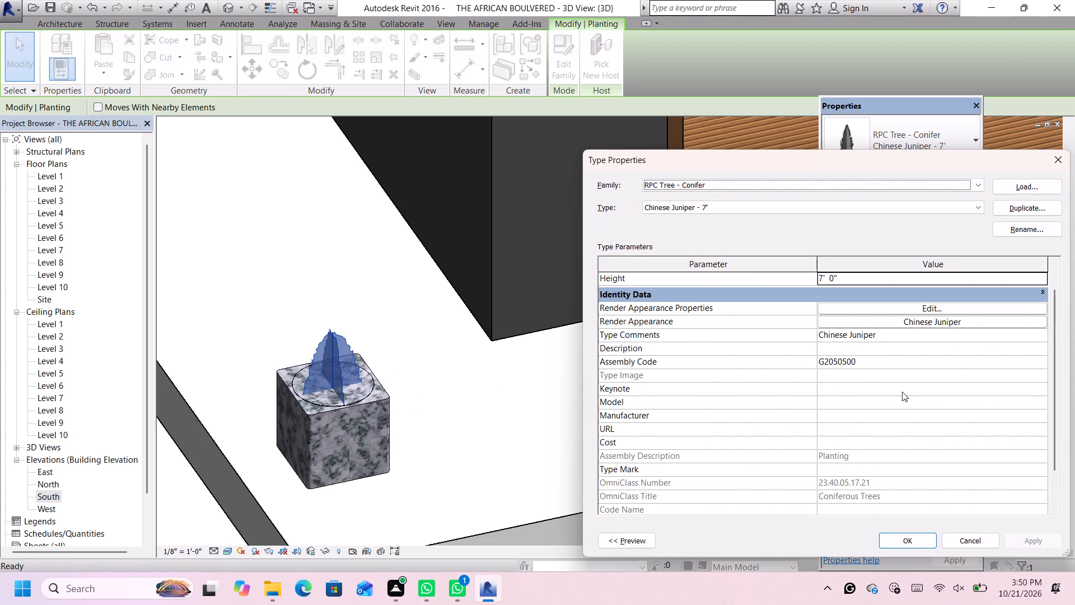
scroll(902, 392, up, 1)
scroll(902, 392, down, 2)
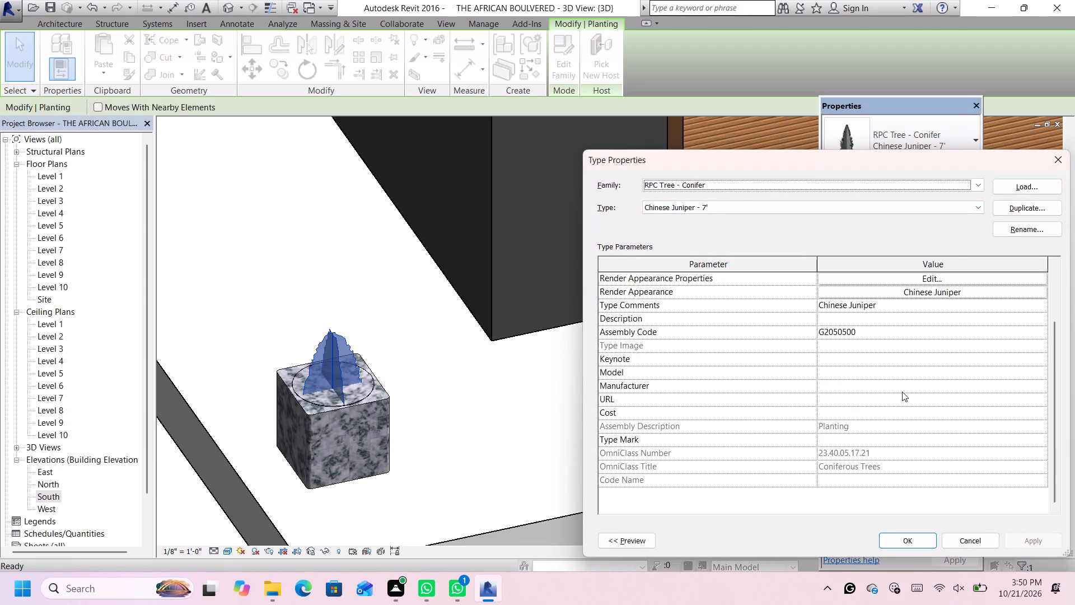
scroll(902, 392, down, 1)
scroll(902, 392, up, 5)
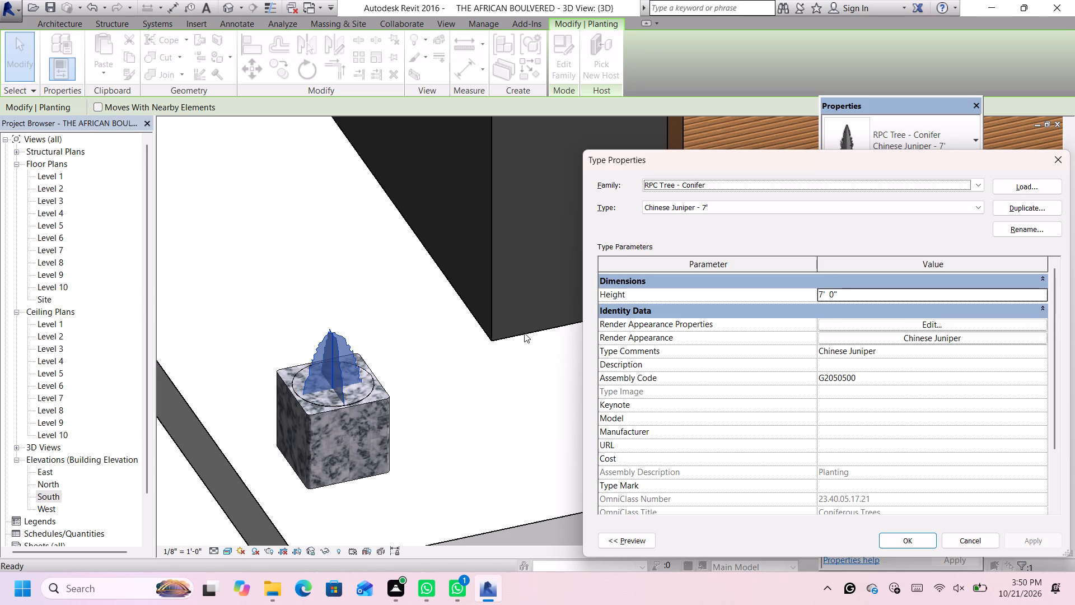
click(522, 357)
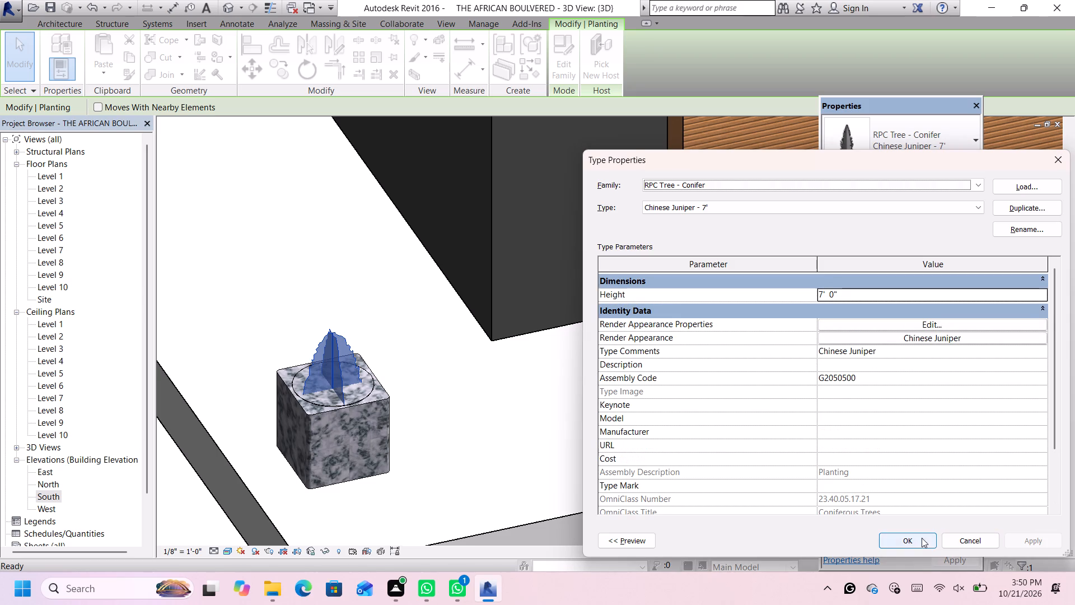
click(919, 538)
Move the Chinese Juniper from the front face of the corner stone block back towards the circle on its top.
scroll(766, 491, down, 4)
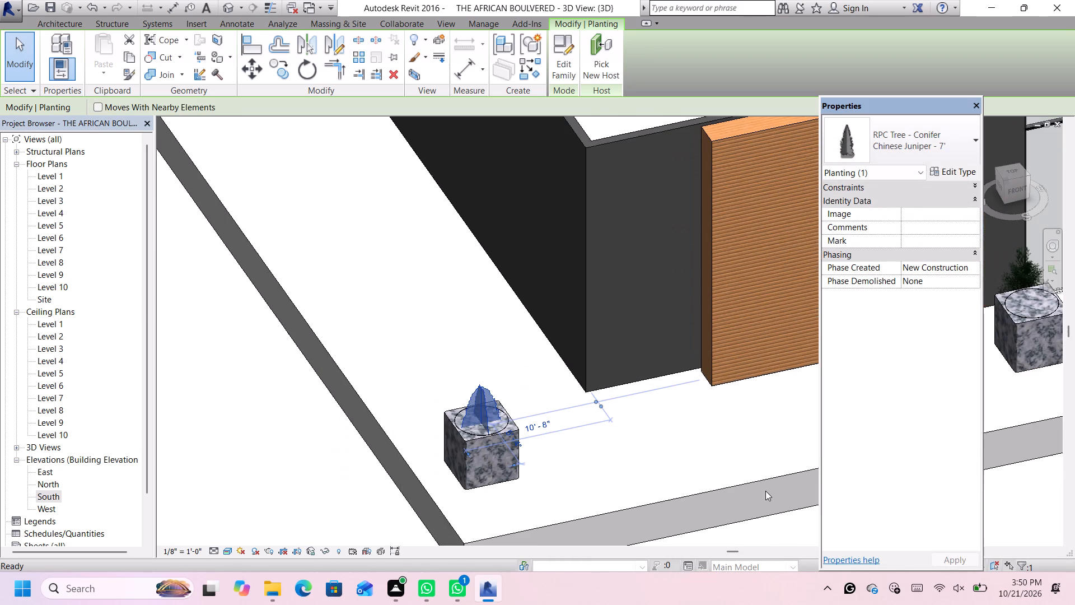
click(336, 513)
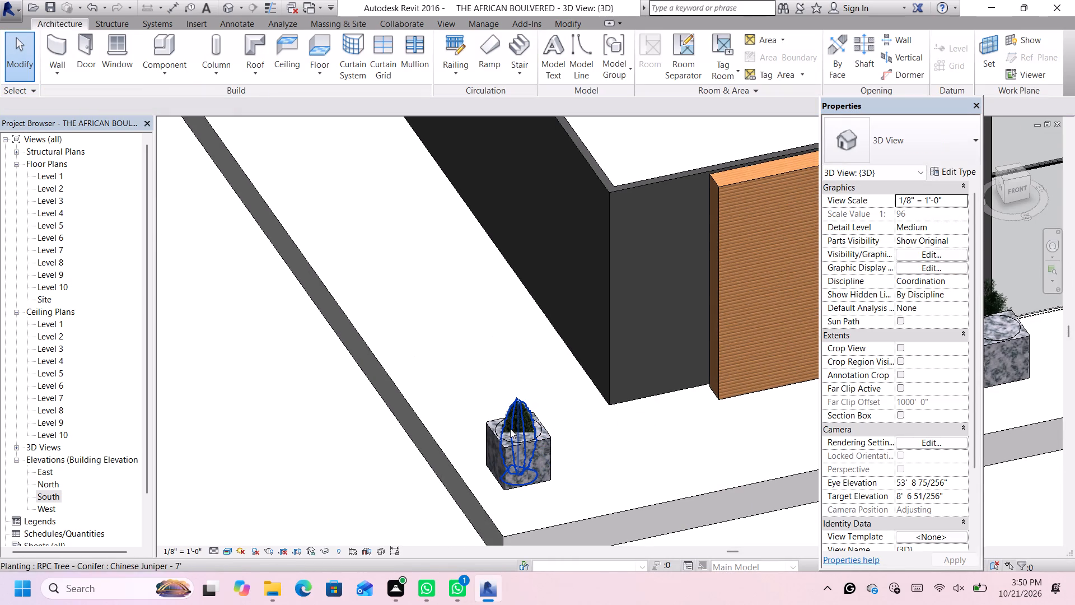
click(520, 418)
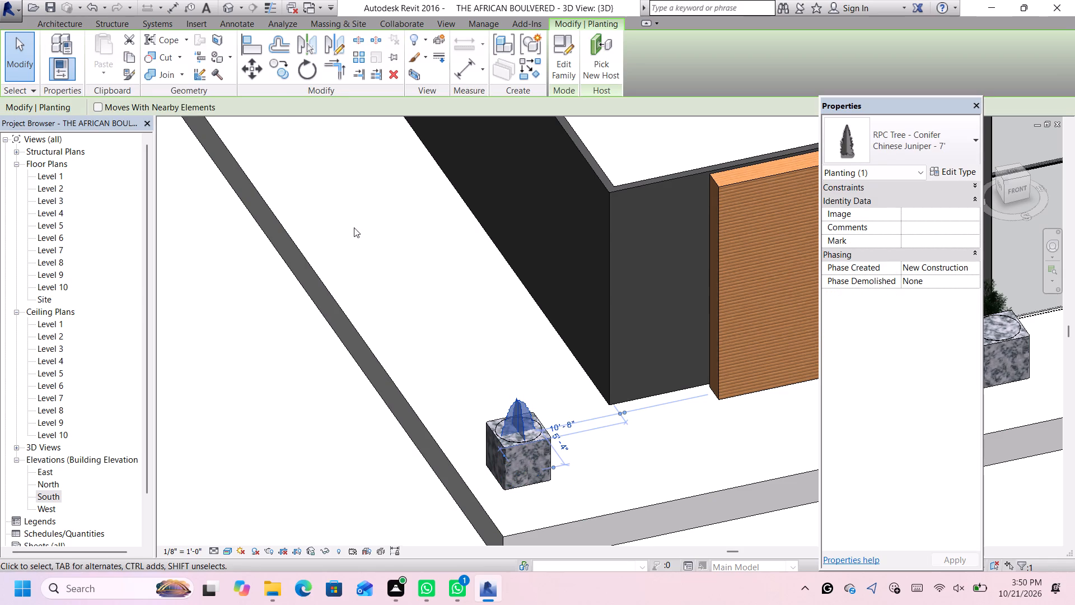
click(249, 70)
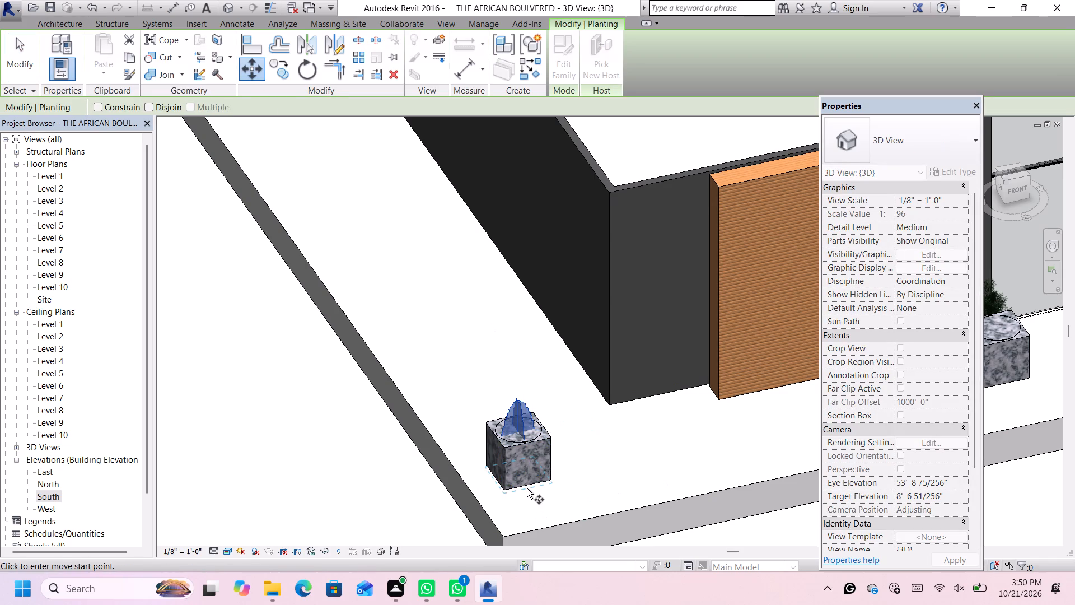
click(519, 477)
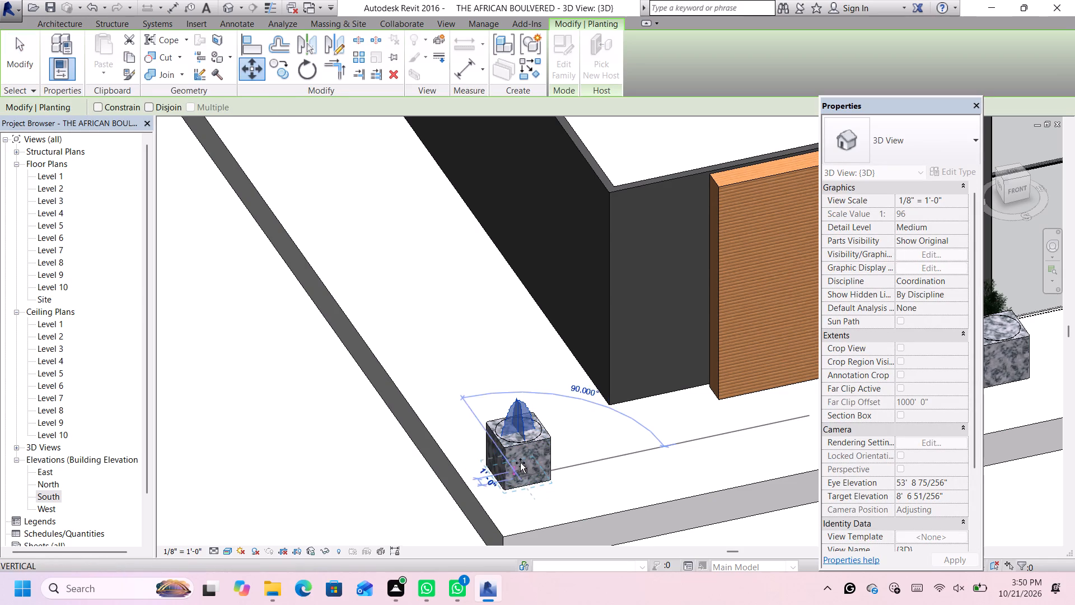
click(523, 438)
scroll(523, 439, down, 4)
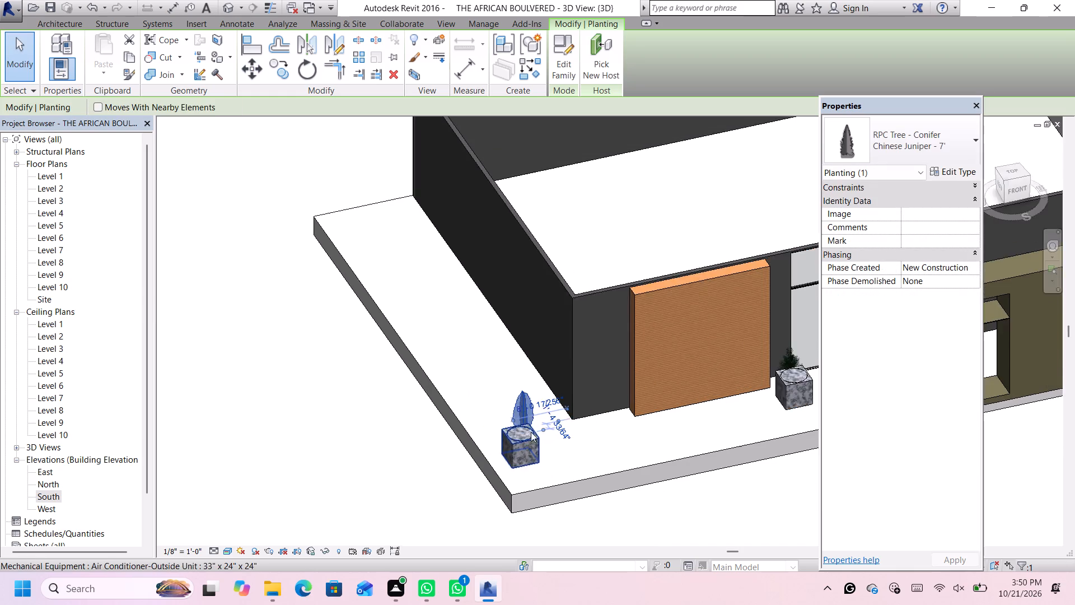
Nudge the Chinese Juniper slightly forward and sideways to stand beside the corner stone block, on the side away from the wood panel.
scroll(539, 426, up, 5)
middle_drag(536, 427, 507, 409)
scroll(475, 378, up, 4)
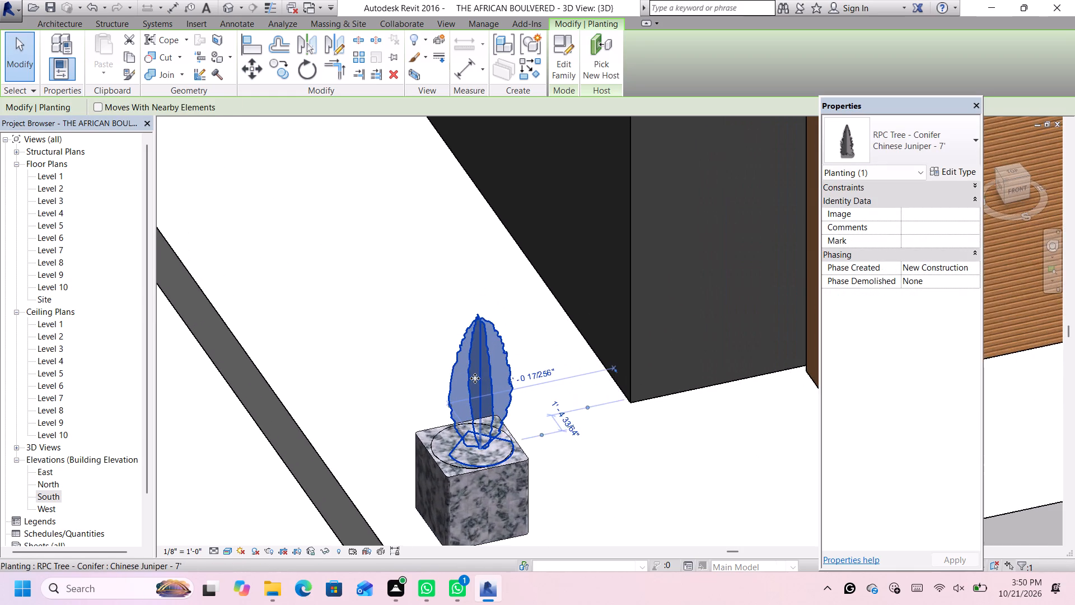
click(475, 378)
scroll(471, 389, down, 2)
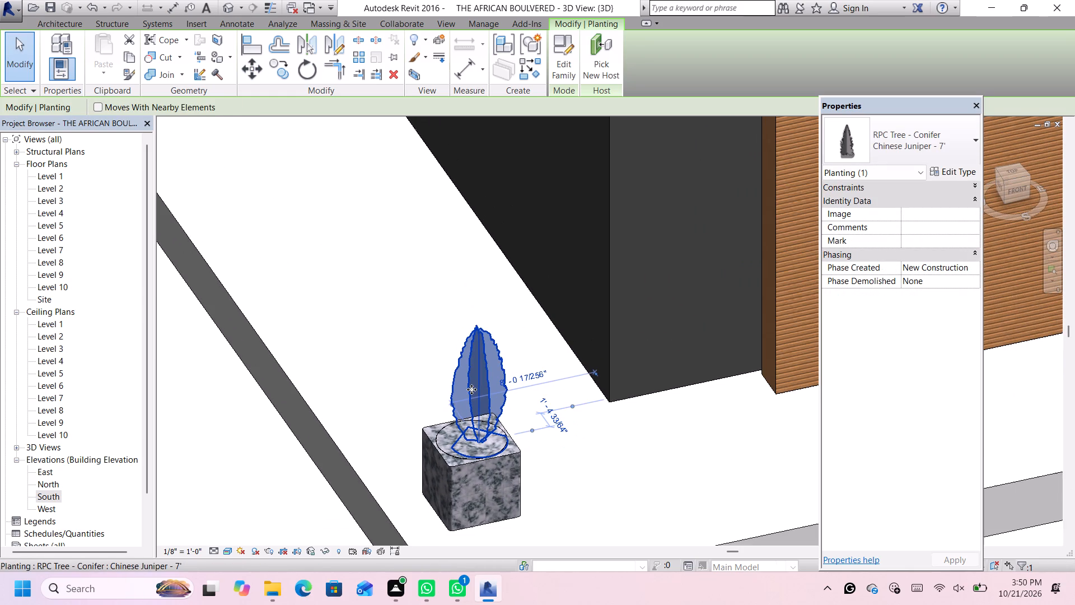
key(Down)
key(Down)
key(Down)
key(Down)
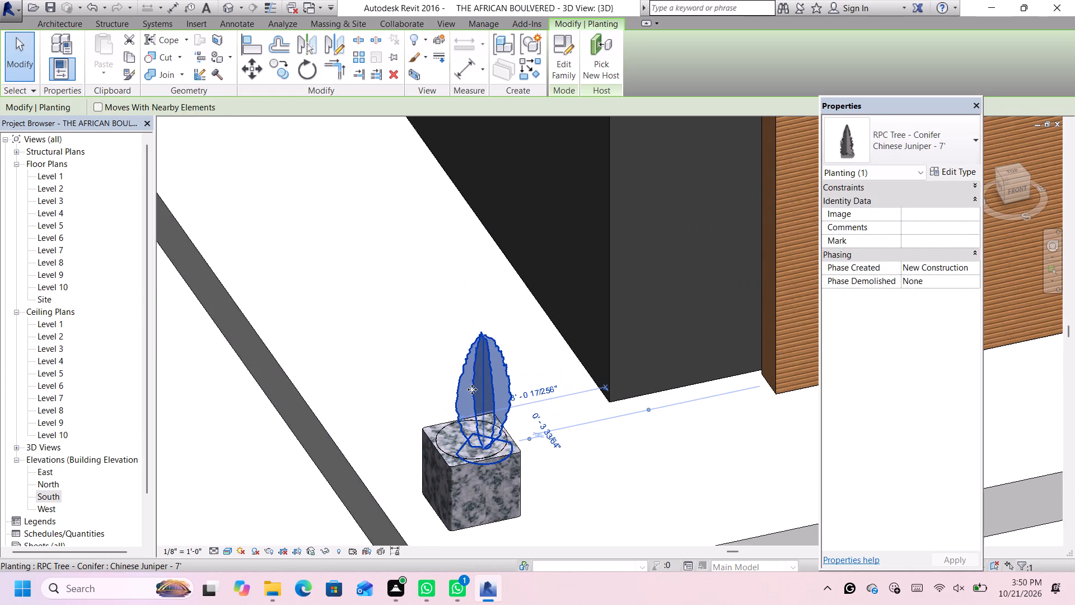
scroll(472, 389, down, 4)
key(Left)
key(Left)
key(Left)
key(Left)
key(Left)
key(Left)
key(Left)
key(Left)
key(Left)
key(Left)
key(Left)
key(Left)
key(Left)
key(Left)
key(Left)
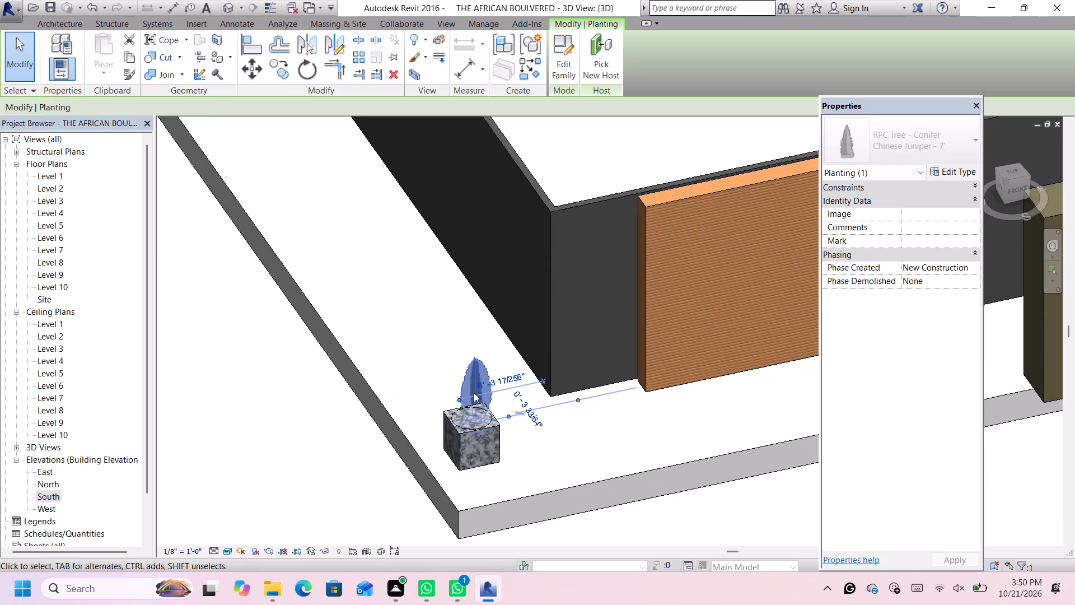
scroll(476, 394, down, 1)
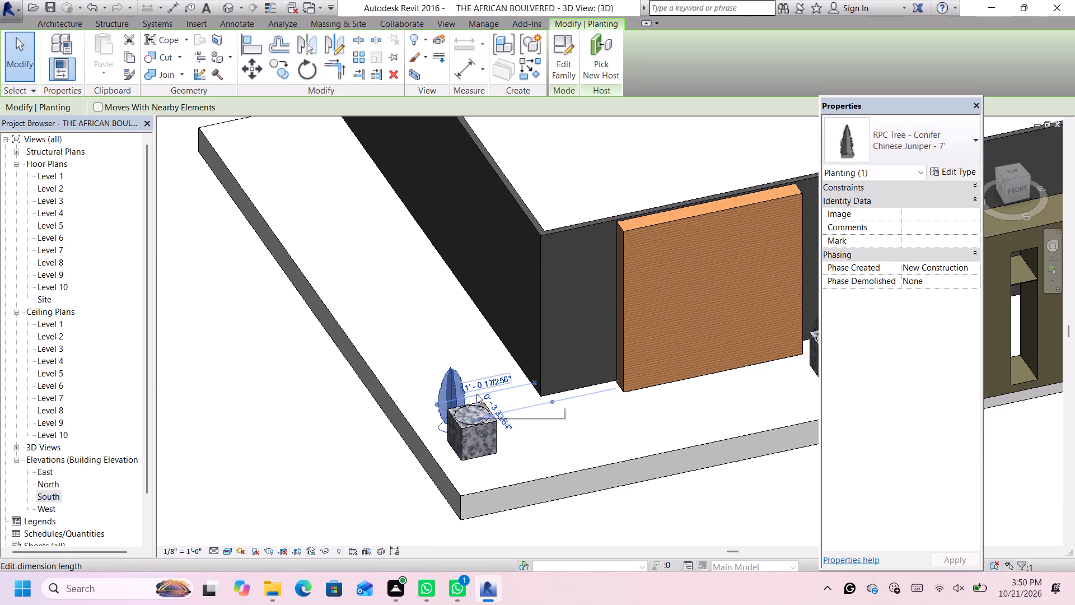
key(Down)
click(356, 470)
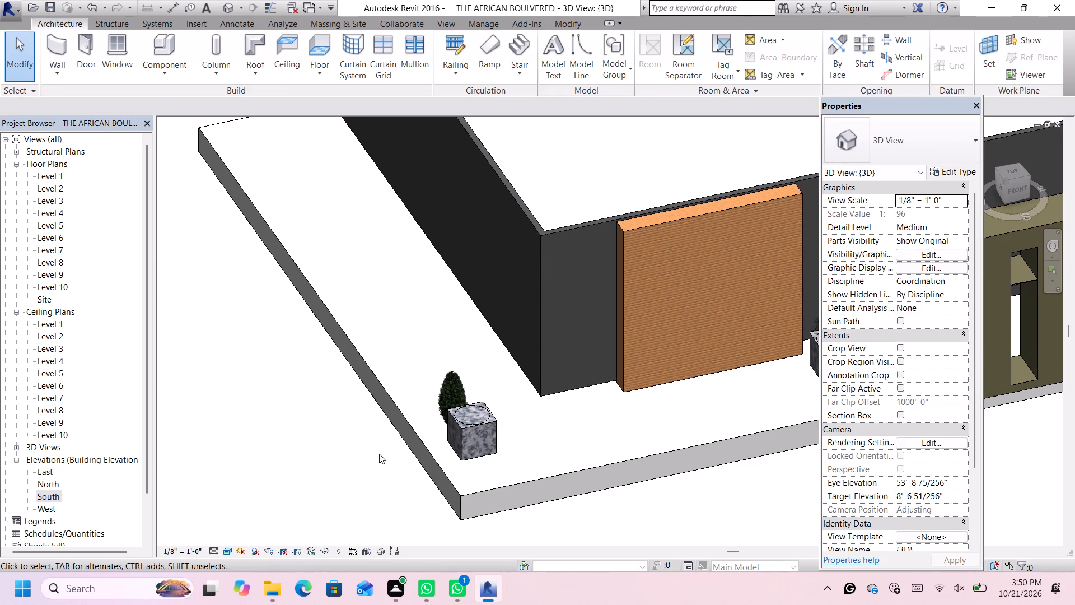
scroll(379, 453, down, 3)
middle_drag(381, 453, 493, 452)
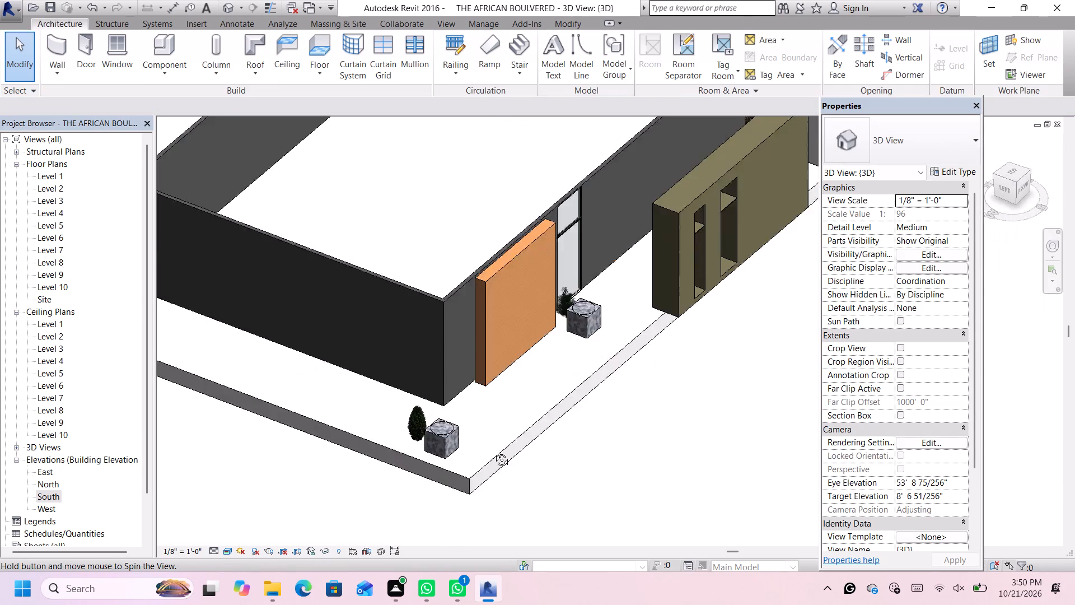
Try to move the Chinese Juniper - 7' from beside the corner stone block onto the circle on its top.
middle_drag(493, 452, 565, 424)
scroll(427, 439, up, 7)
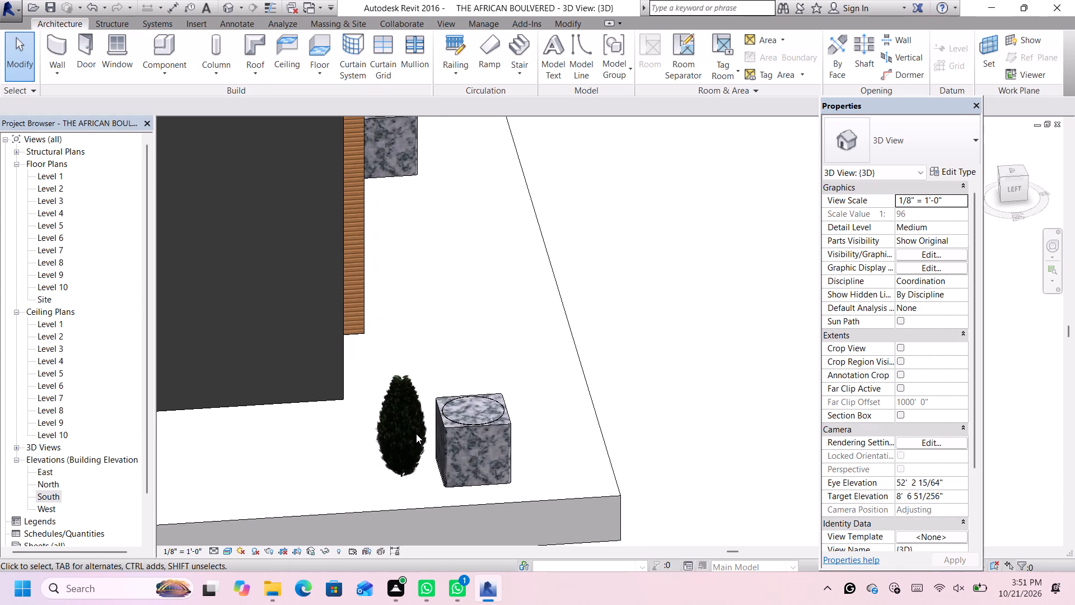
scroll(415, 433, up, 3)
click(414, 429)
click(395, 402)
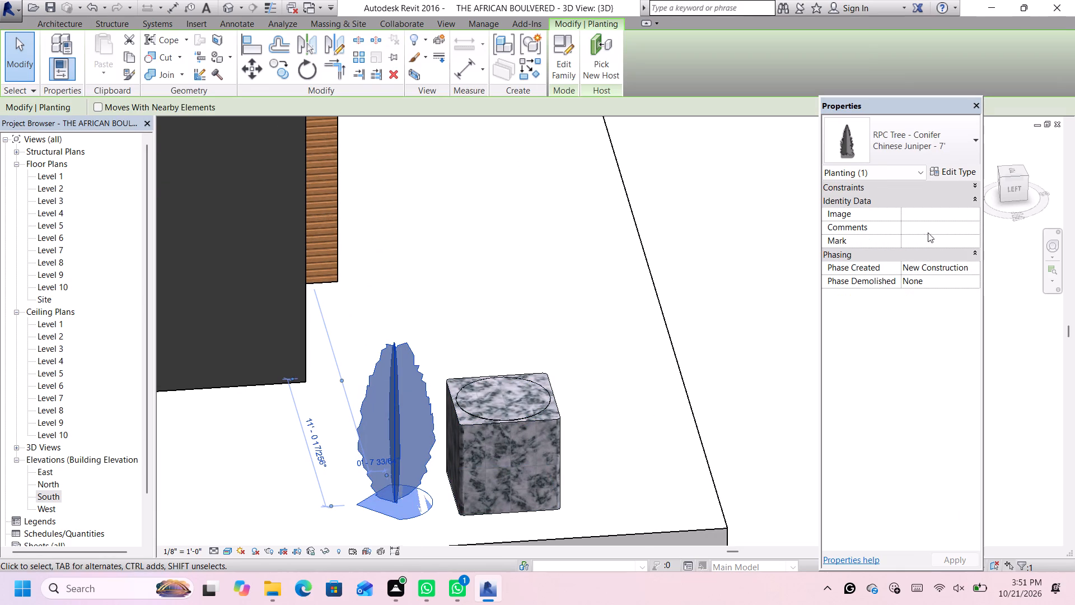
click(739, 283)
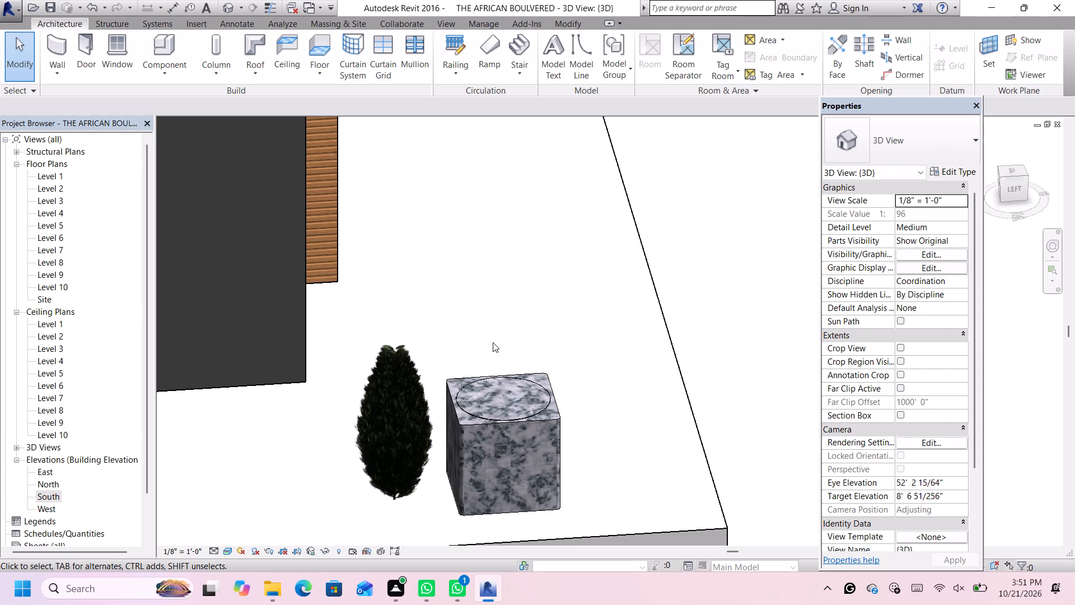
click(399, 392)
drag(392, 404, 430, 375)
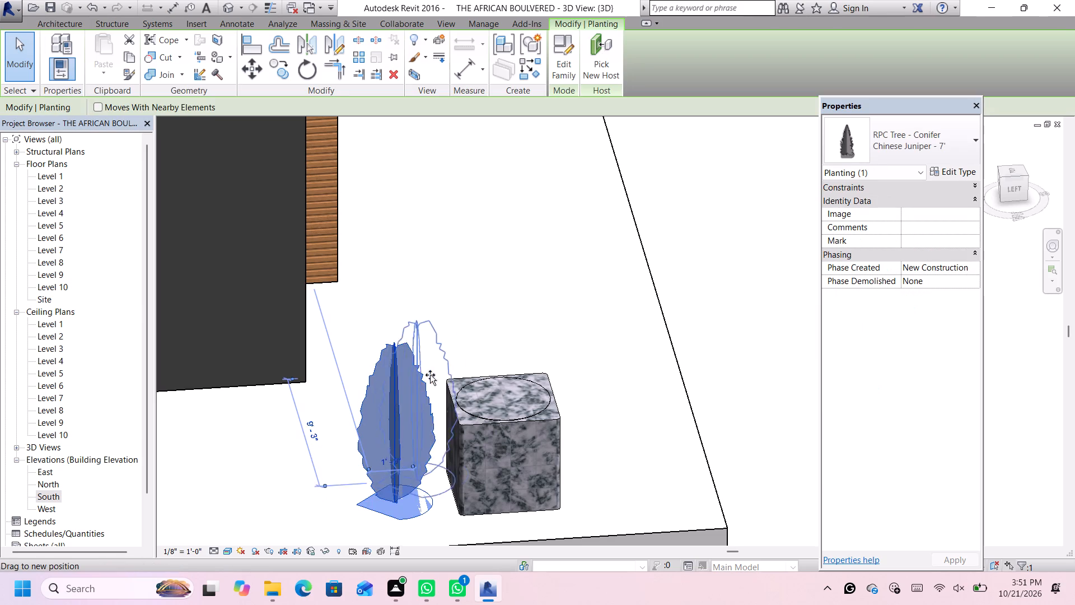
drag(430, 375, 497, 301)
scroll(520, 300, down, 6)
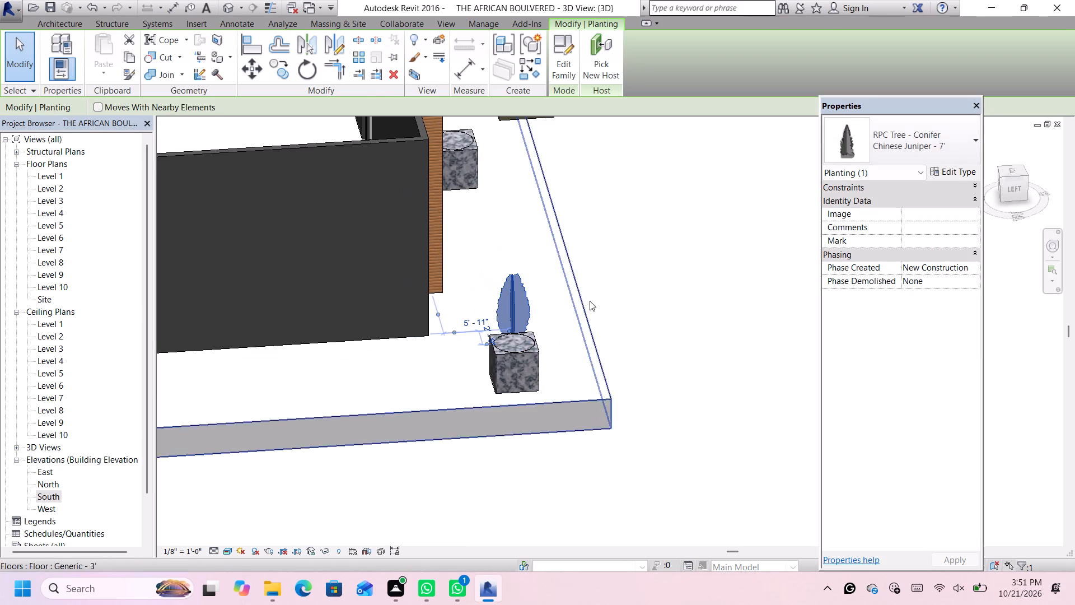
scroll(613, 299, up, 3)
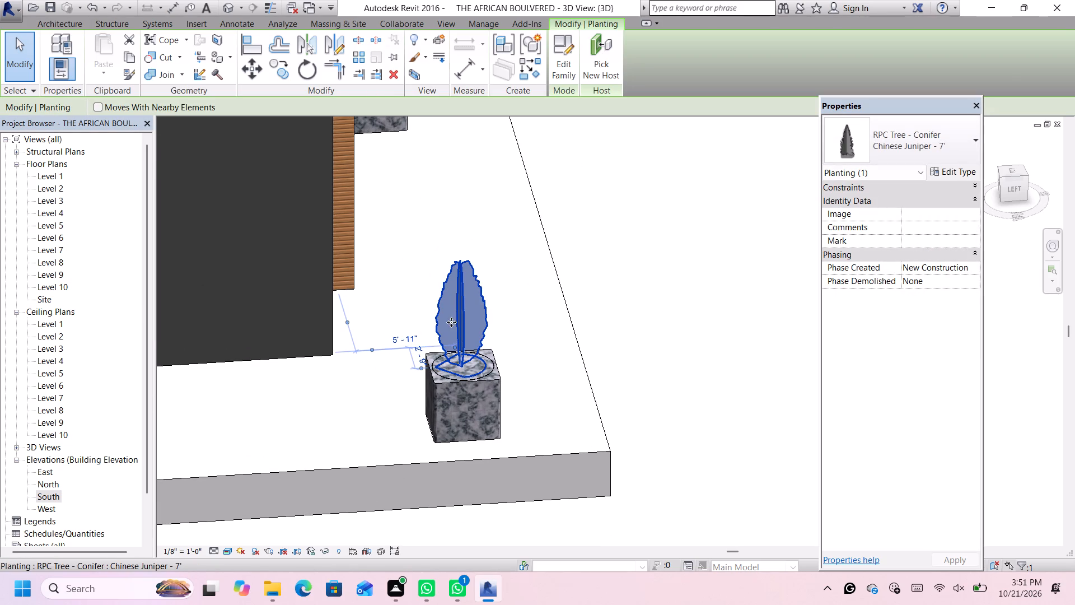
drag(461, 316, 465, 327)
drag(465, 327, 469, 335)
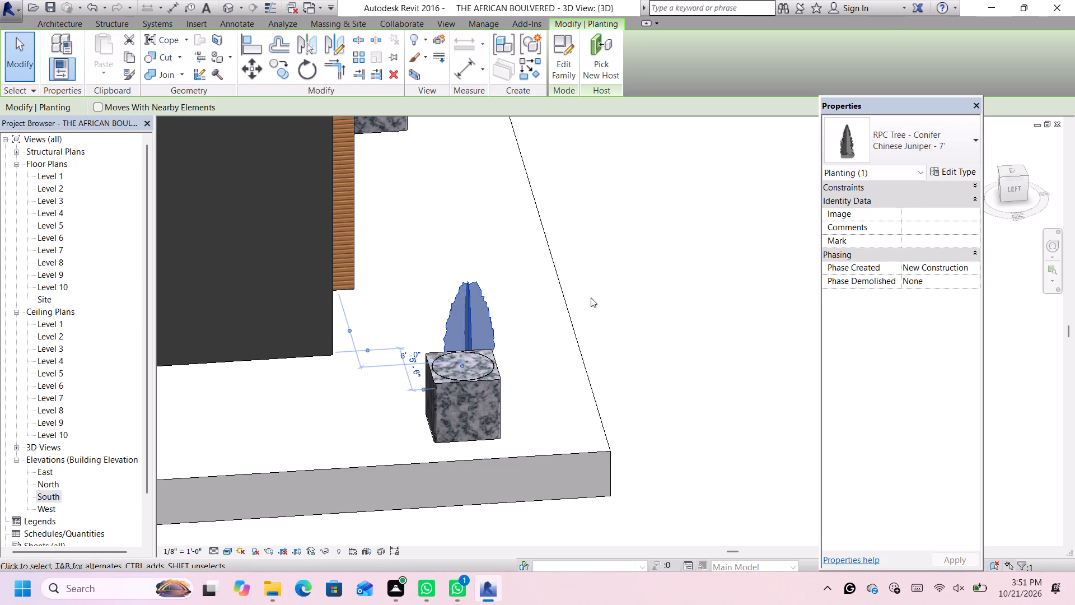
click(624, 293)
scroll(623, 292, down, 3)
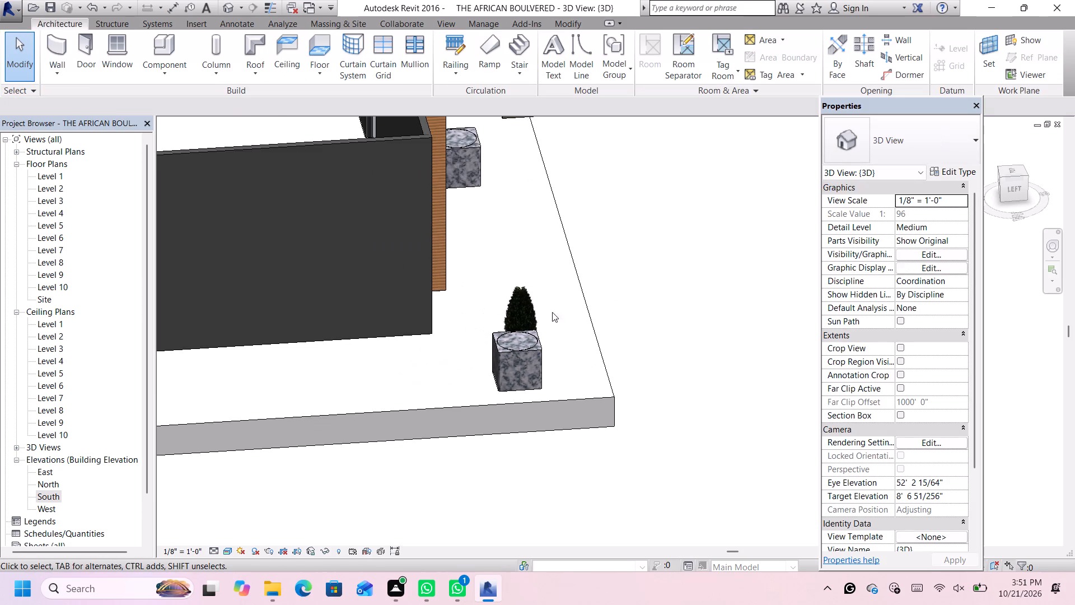
Delete the Chinese Juniper at the corner stone block.
click(523, 307)
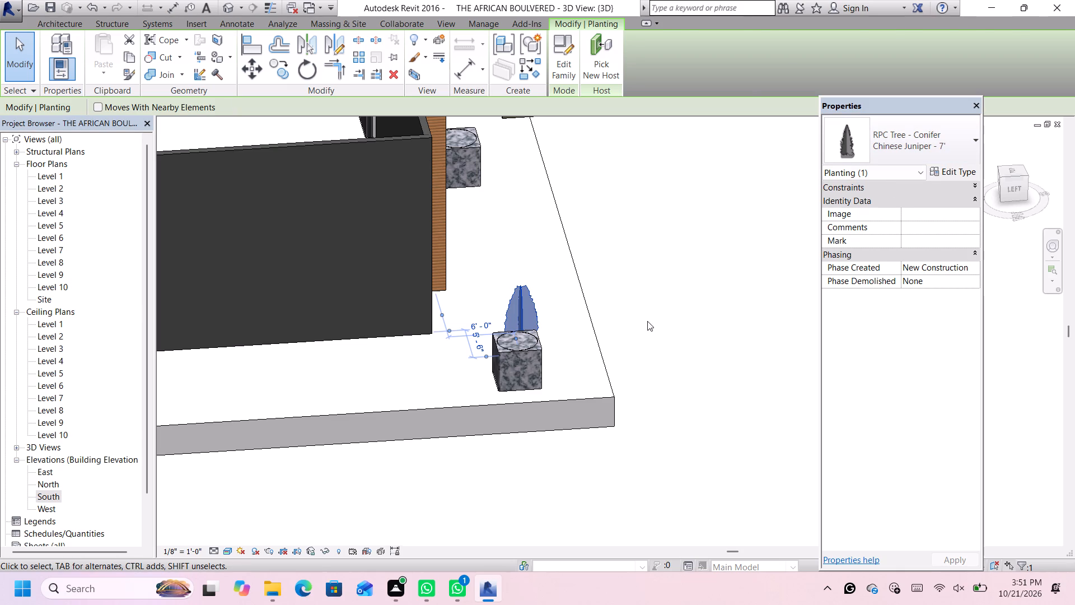
key(Delete)
Start placing a new Chinese Juniper - 7' and examine its instance properties, available tree types and type properties.
click(175, 52)
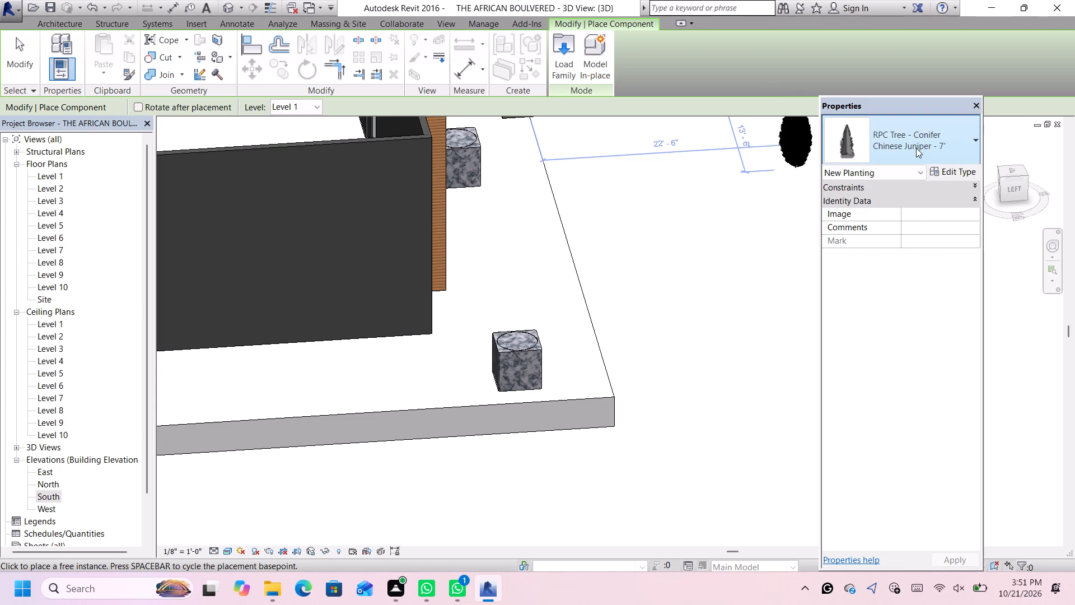
click(934, 231)
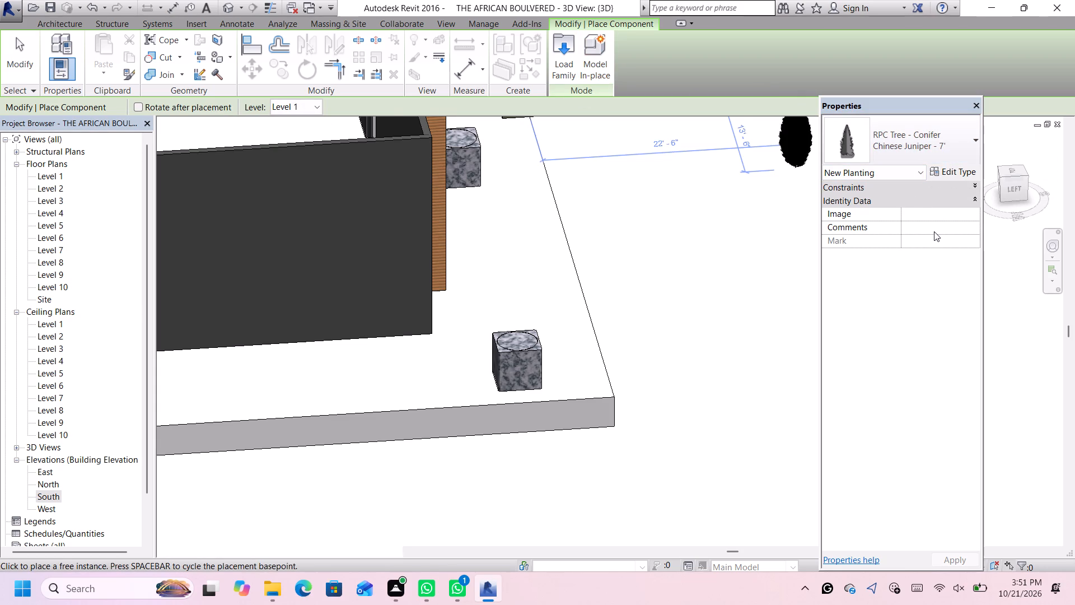
click(938, 213)
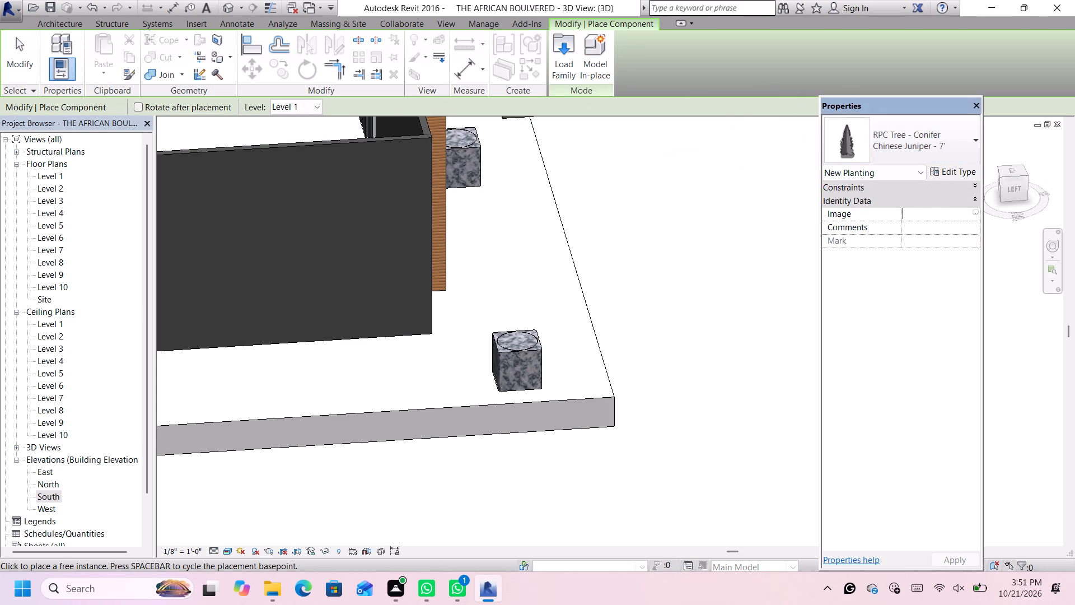
click(923, 171)
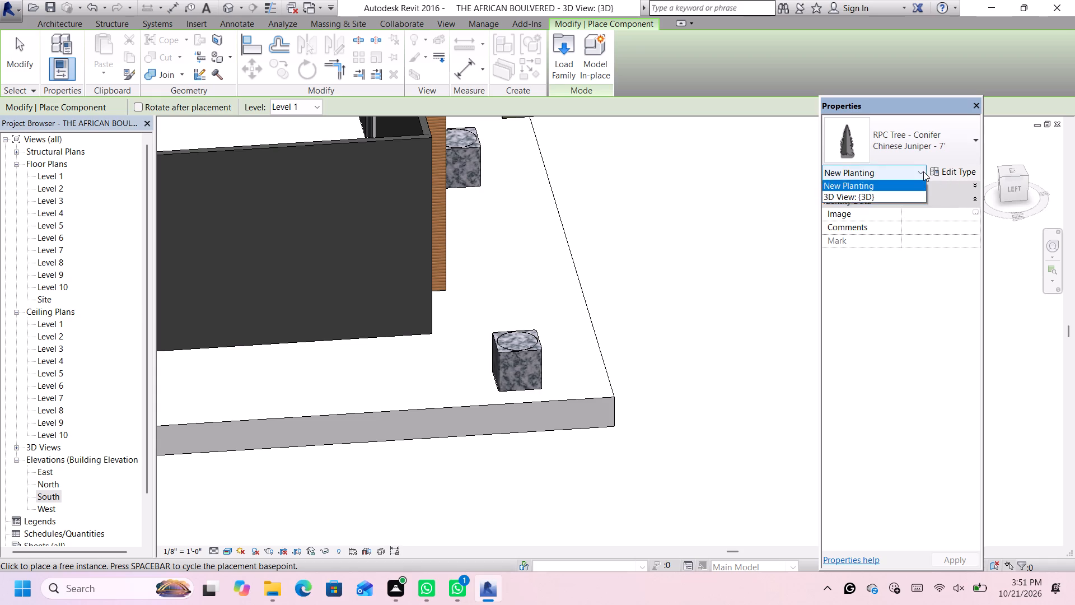
click(912, 196)
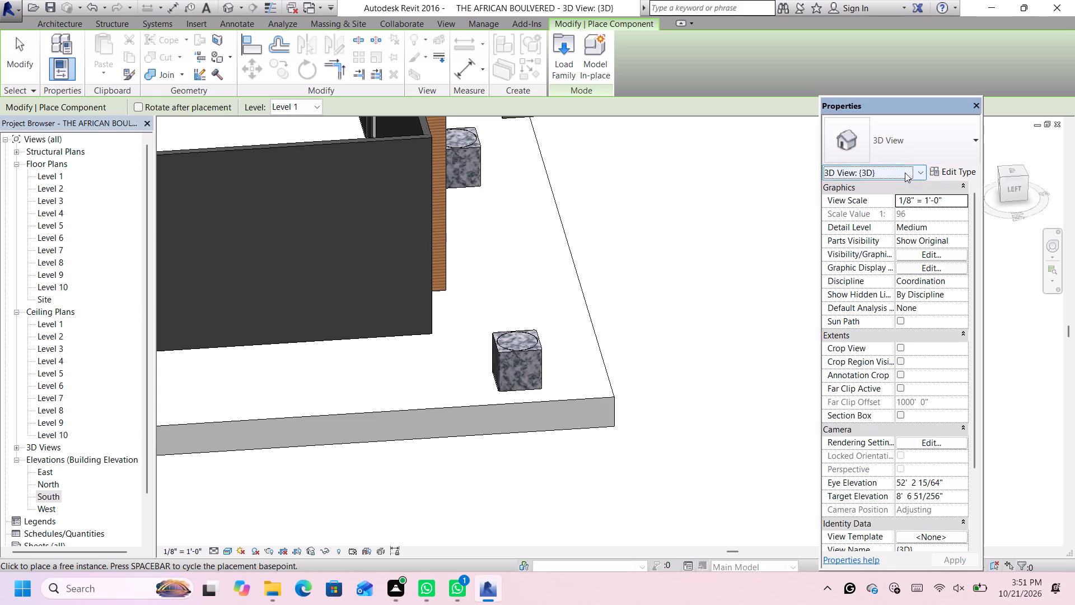
click(905, 173)
click(894, 184)
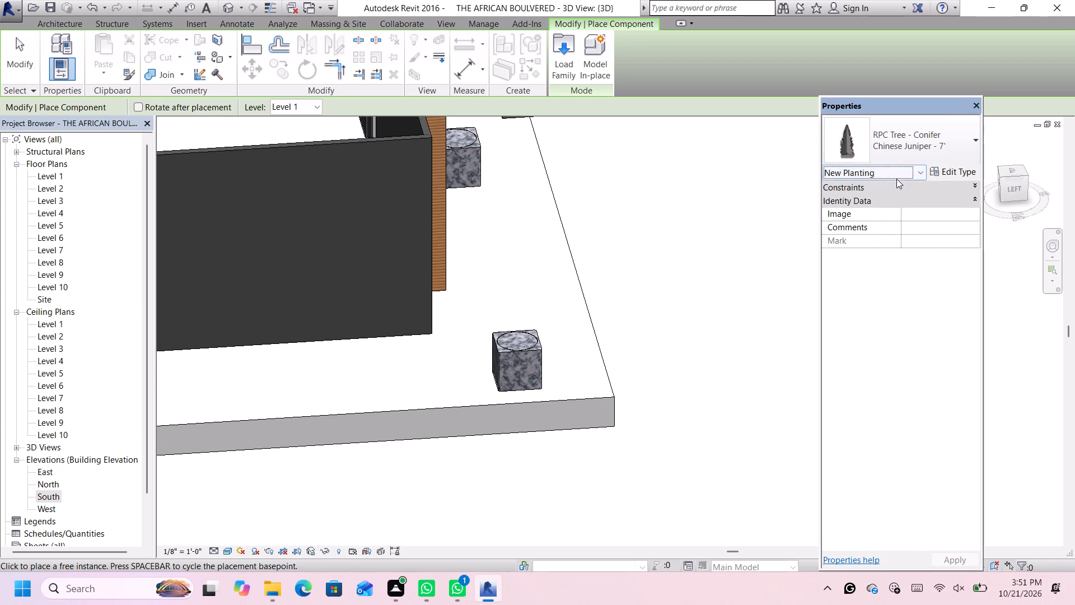
click(938, 150)
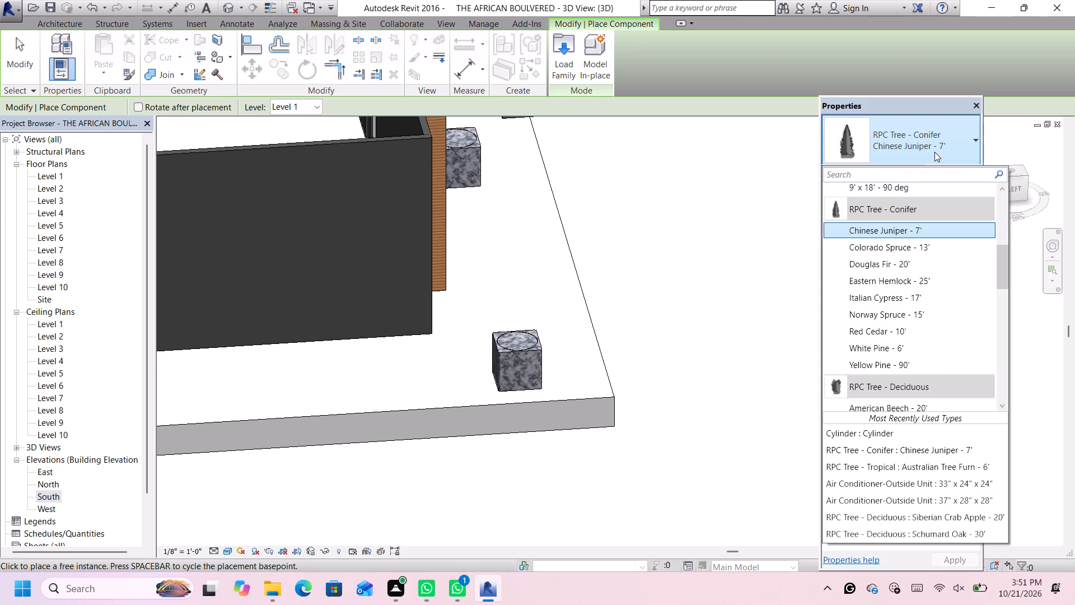
click(936, 152)
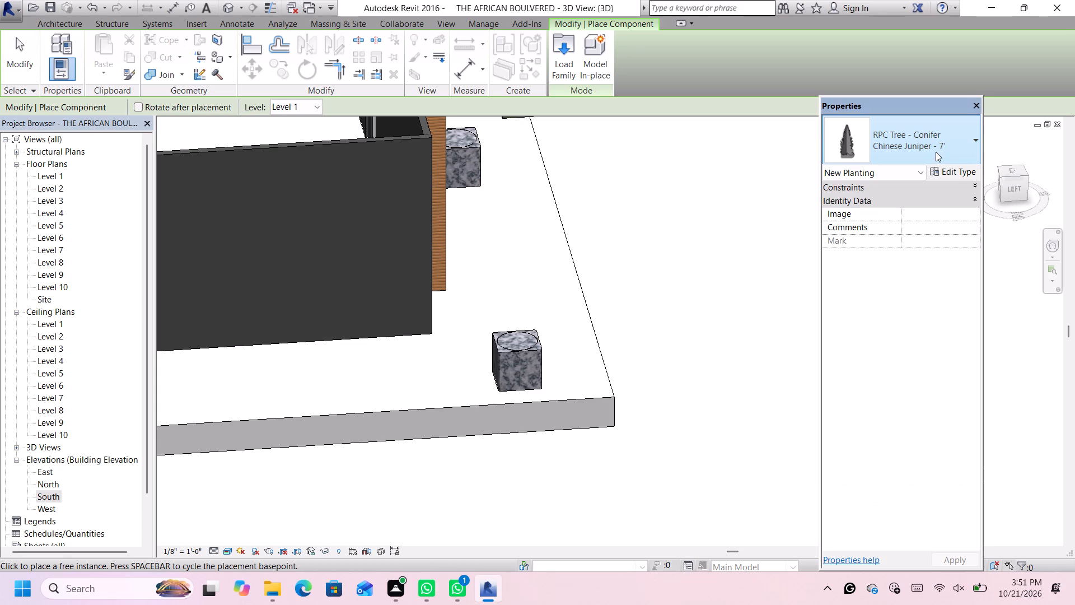
click(948, 175)
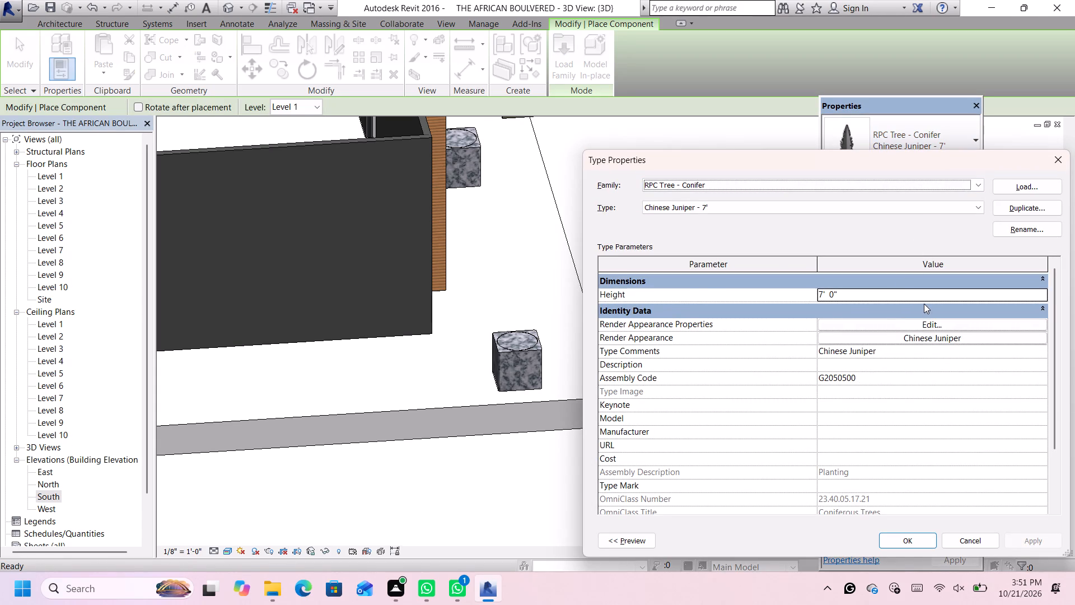
scroll(918, 333, down, 4)
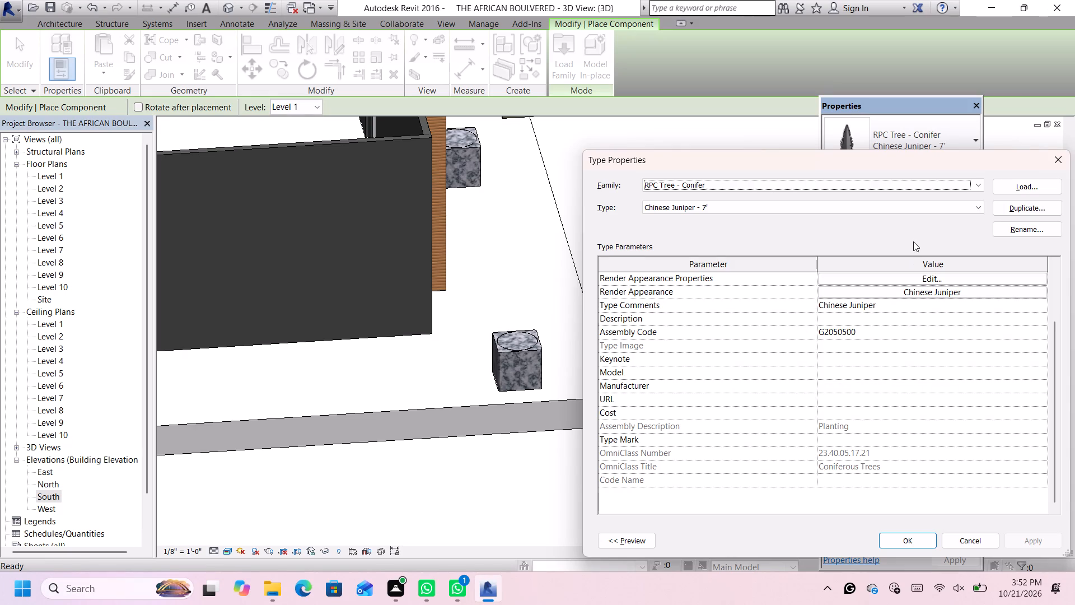
click(1051, 165)
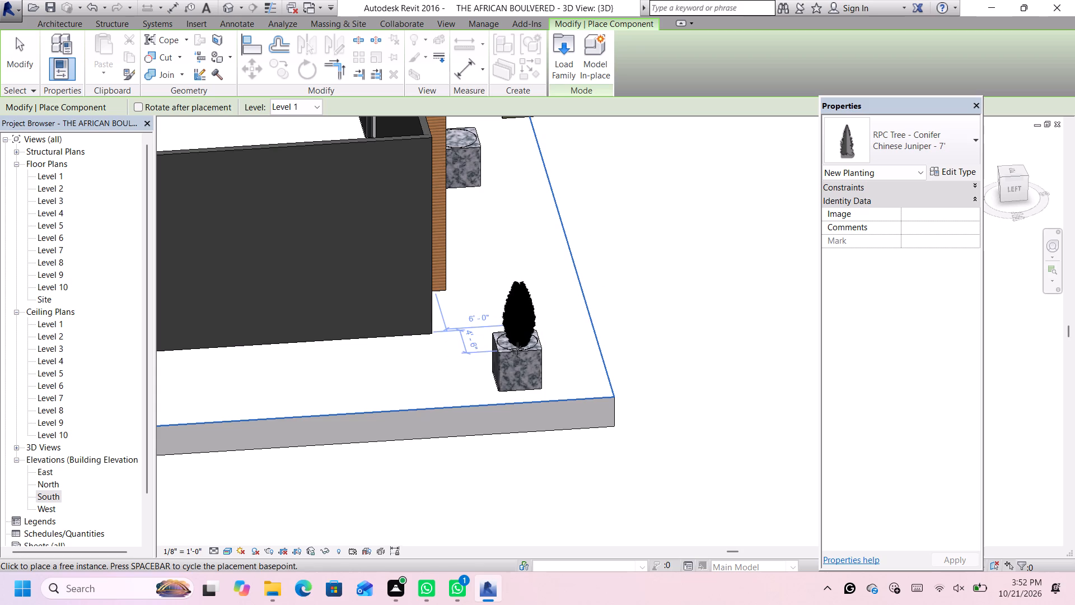
Place a Chinese Juniper - 7' on Level 1 over the circle of the corner stone block as seen in 3D.
click(517, 348)
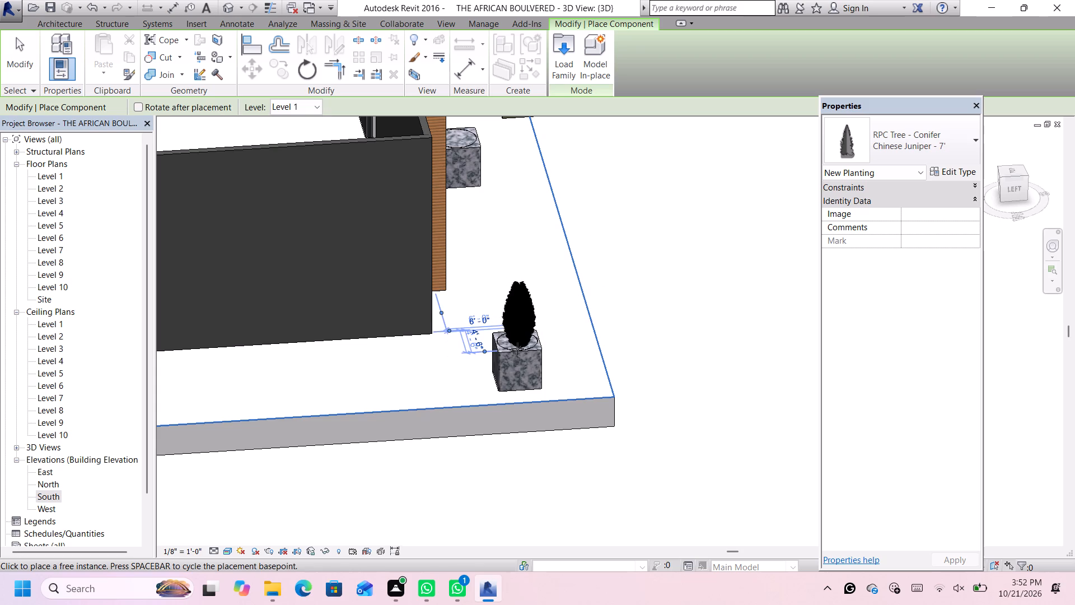
In the Level 1 floor plan, move the Chinese Juniper - 7' onto the centre of the corner stone block's circle.
double_click(59, 176)
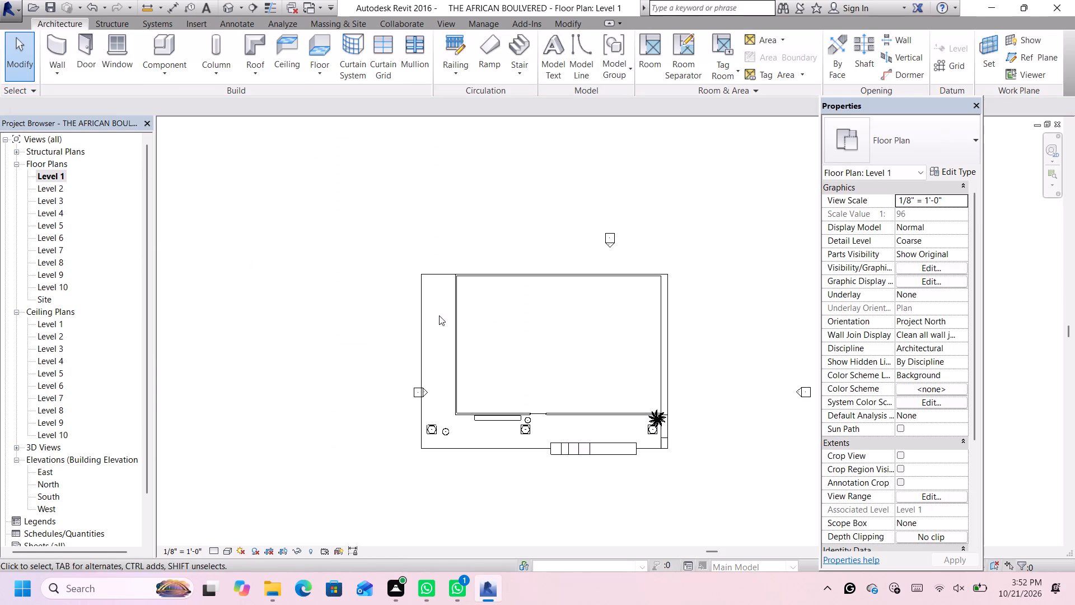
scroll(431, 422, up, 8)
scroll(447, 450, down, 1)
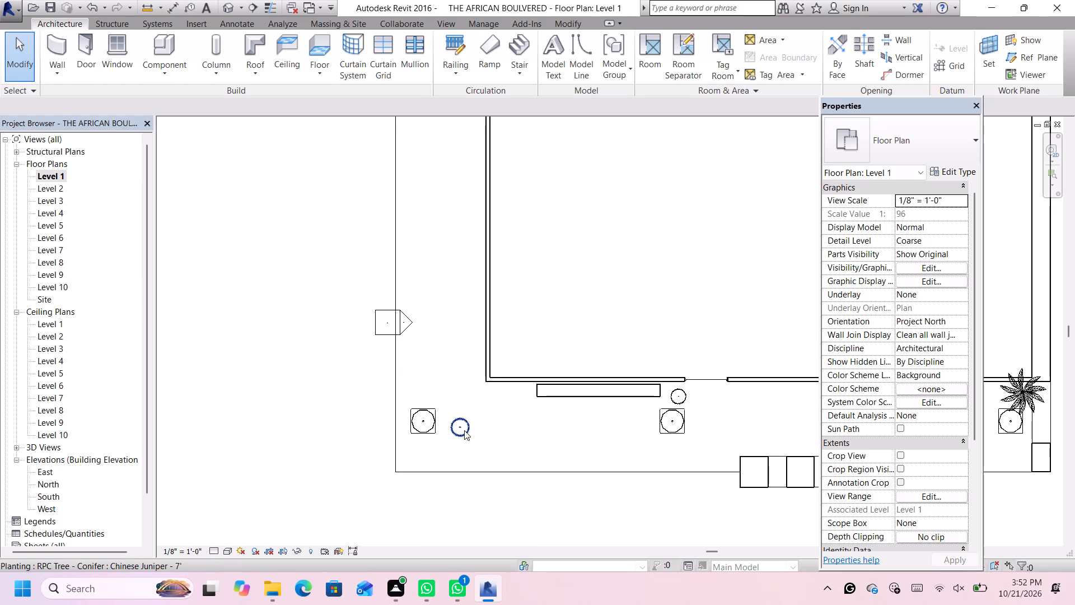
click(464, 430)
scroll(464, 430, up, 4)
scroll(464, 430, down, 1)
scroll(464, 430, up, 2)
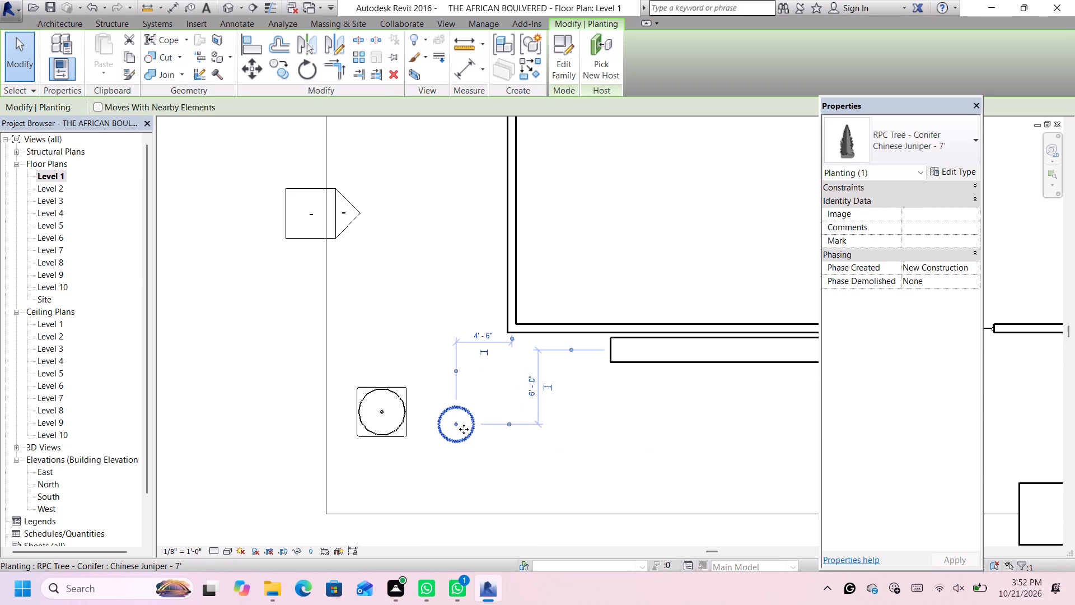
drag(457, 424, 426, 415)
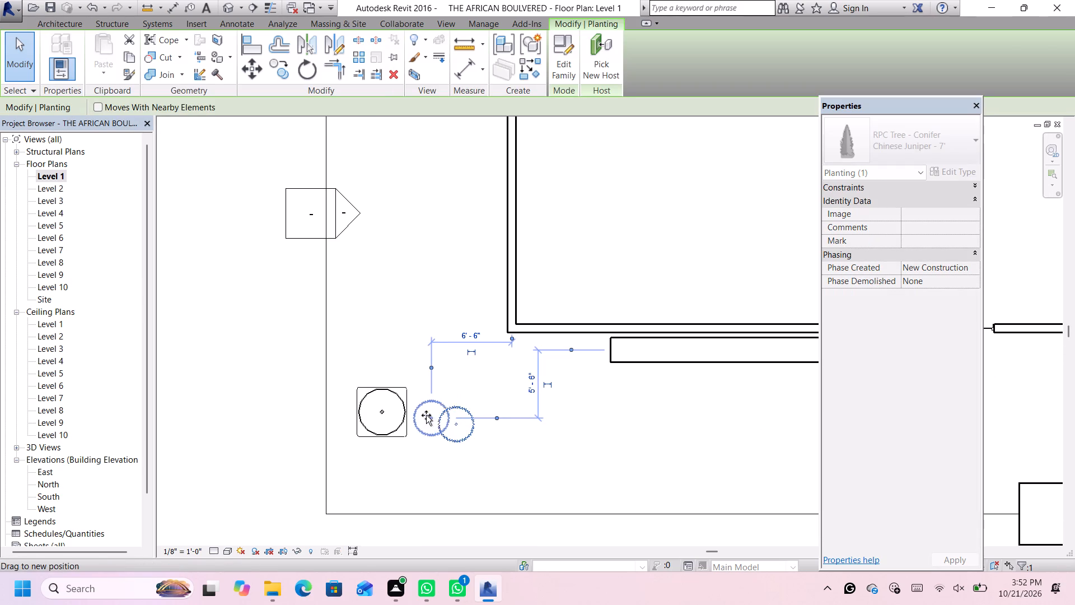
drag(426, 415, 380, 409)
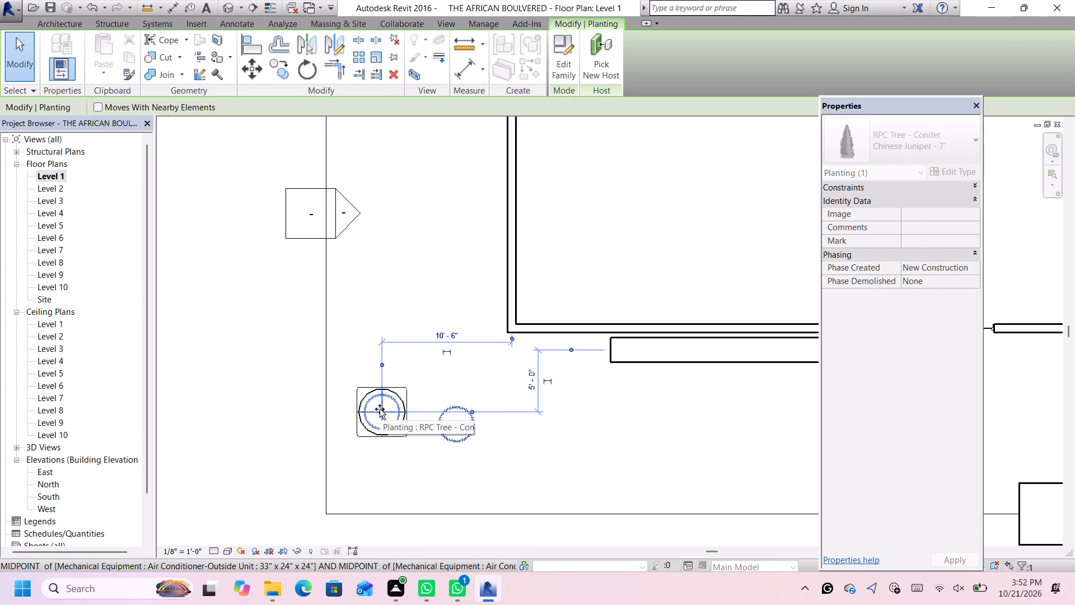
drag(380, 409, 378, 409)
Move the White Pine - 6' onto the centre of the circle on the stone block near the wood panel and entrance.
scroll(432, 426, down, 7)
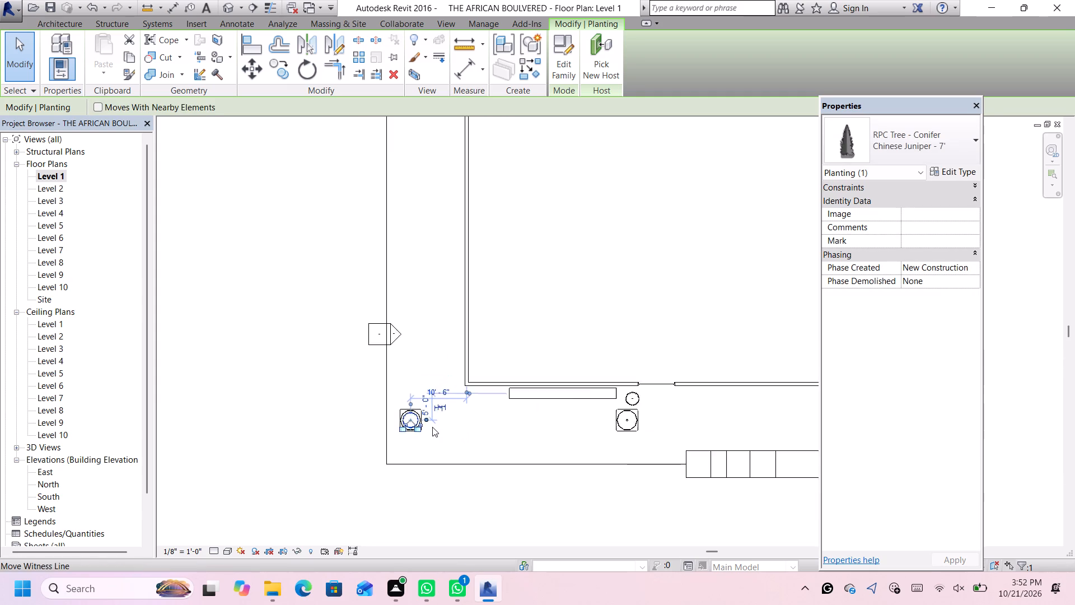
scroll(432, 427, down, 2)
scroll(639, 418, up, 5)
scroll(510, 420, up, 4)
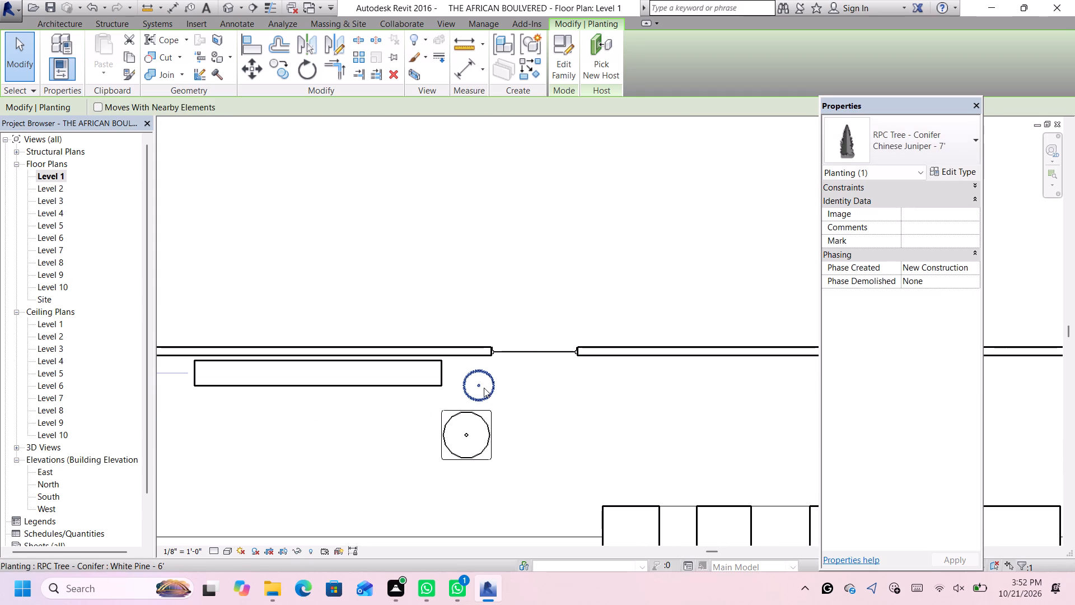
click(483, 388)
drag(481, 385, 470, 437)
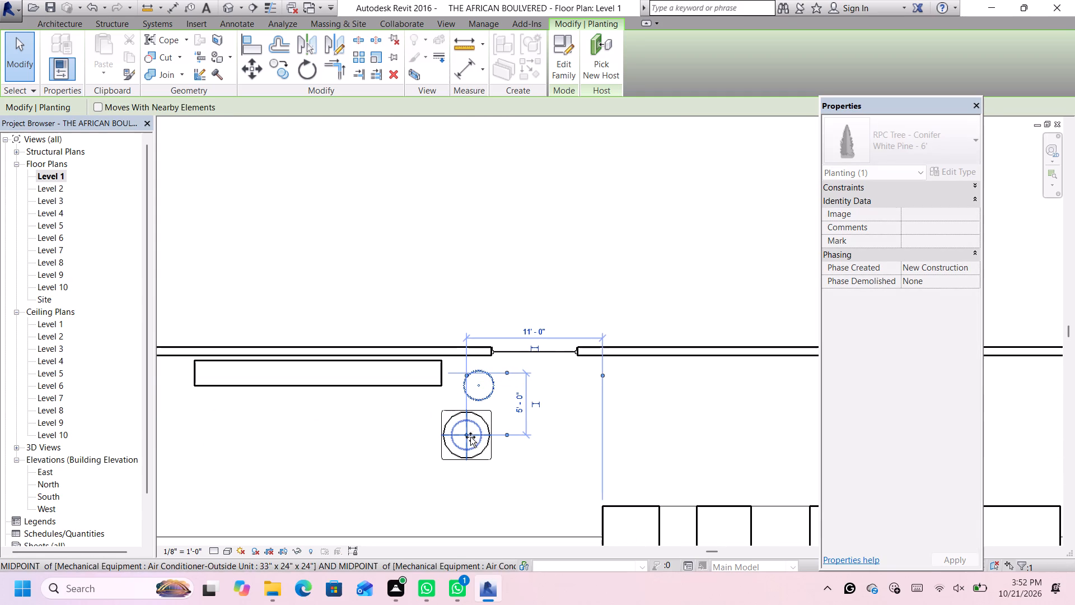
drag(470, 437, 470, 436)
Move the Golden Malay Palm - 10' onto the circle of the stone block at the far end of the building front.
scroll(469, 436, down, 9)
scroll(630, 424, up, 1)
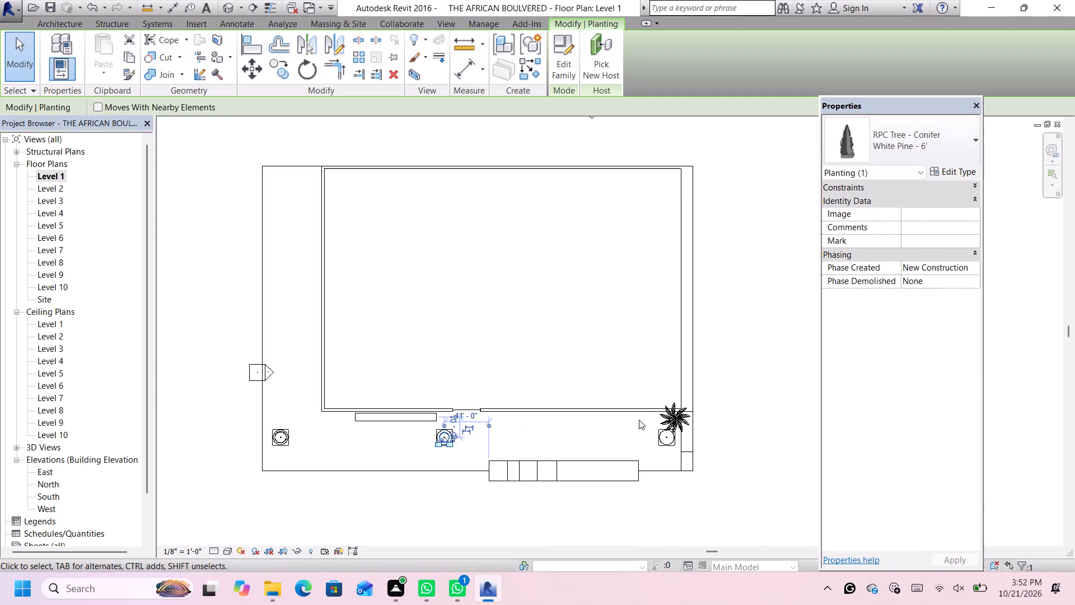
scroll(639, 420, up, 3)
click(681, 417)
drag(681, 417, 675, 438)
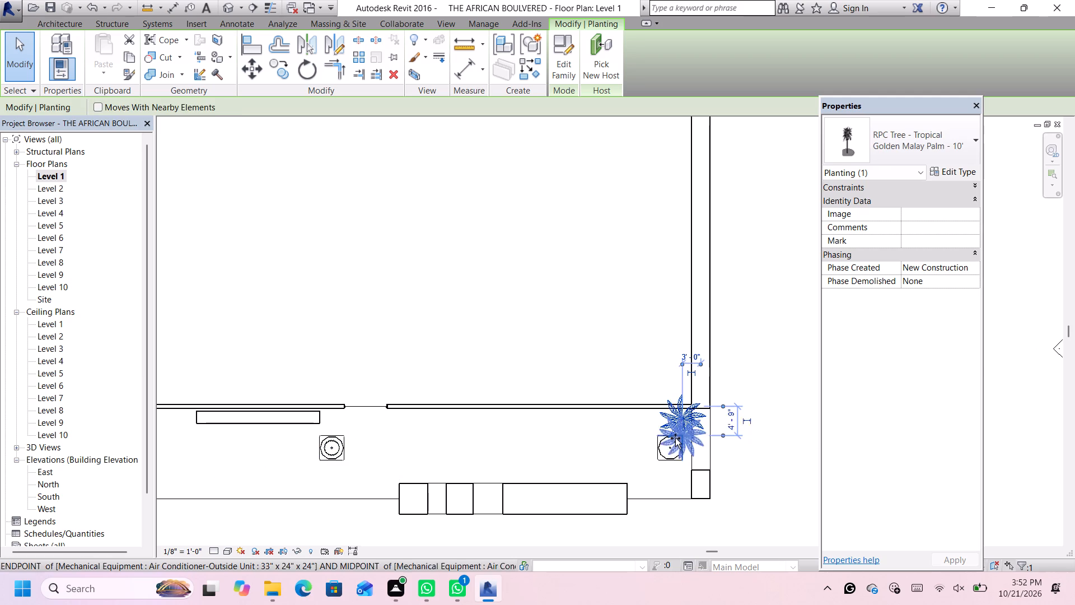
drag(675, 438, 672, 443)
scroll(672, 443, down, 11)
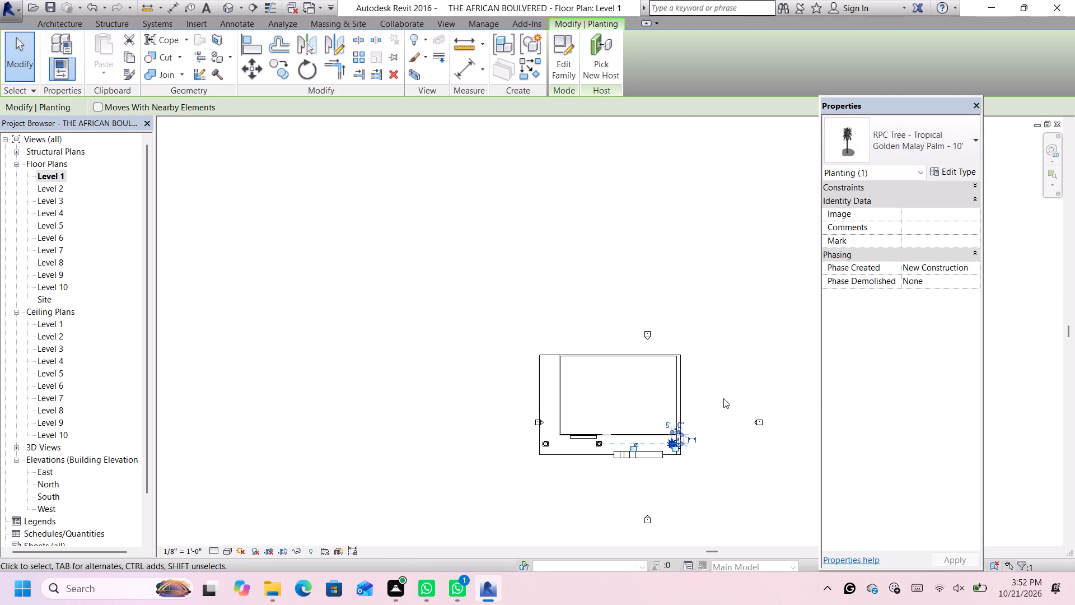
click(750, 383)
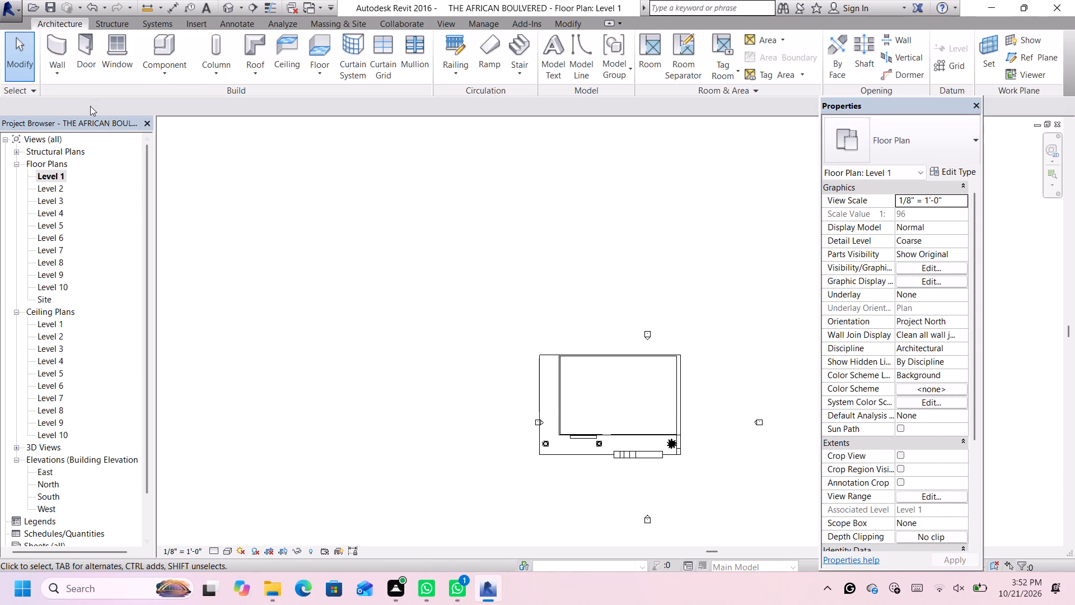
In the 3D view, set the type height of the Golden Malay Palm at the far end of the building front to 12'.
click(227, 7)
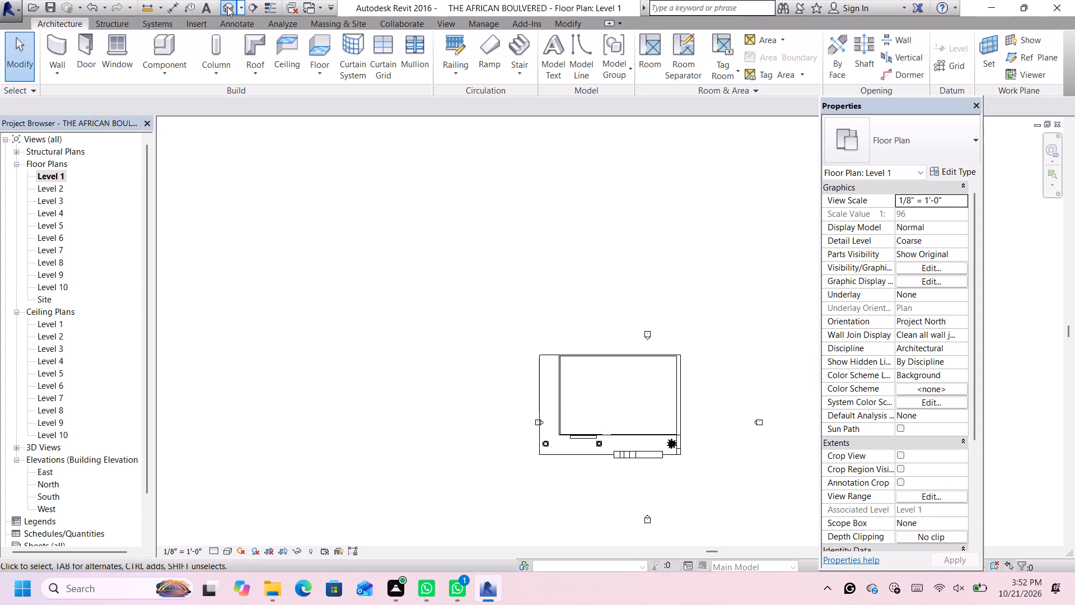
scroll(422, 266, down, 5)
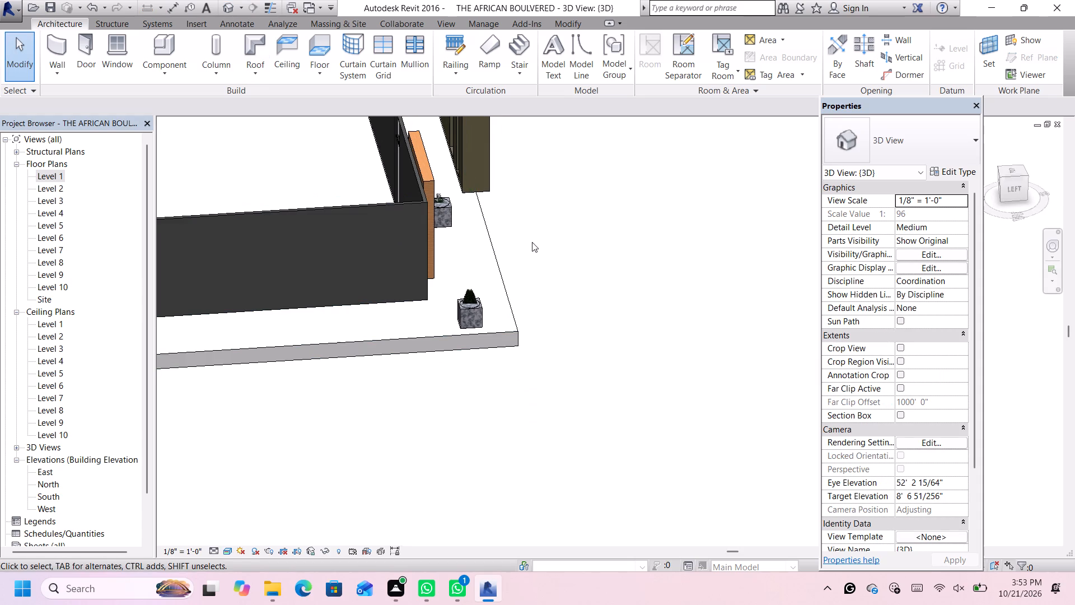
scroll(532, 241, down, 5)
middle_drag(559, 232, 553, 232)
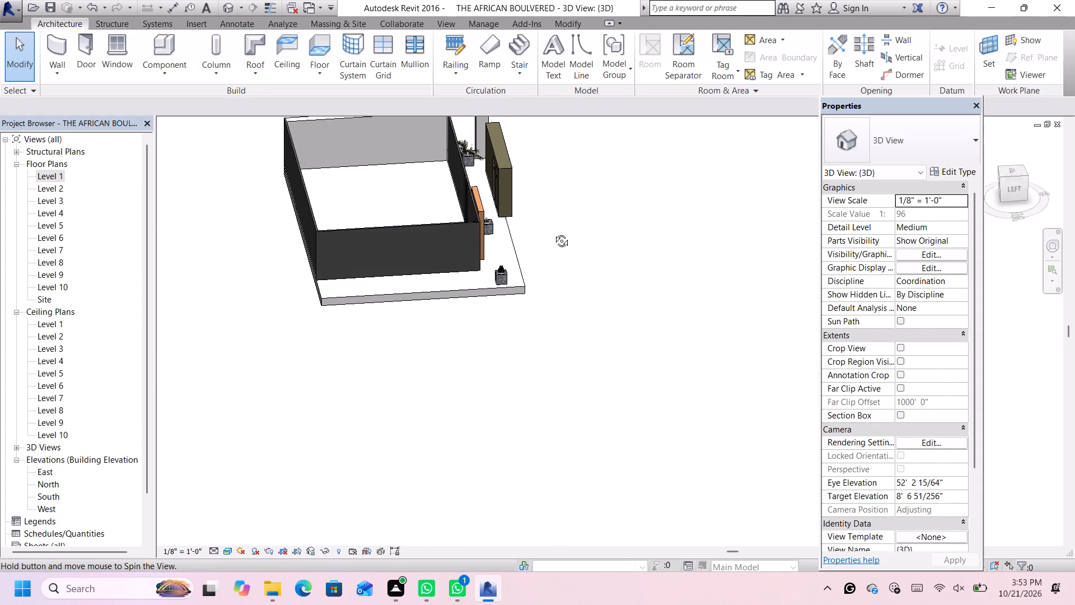
middle_drag(553, 232, 384, 188)
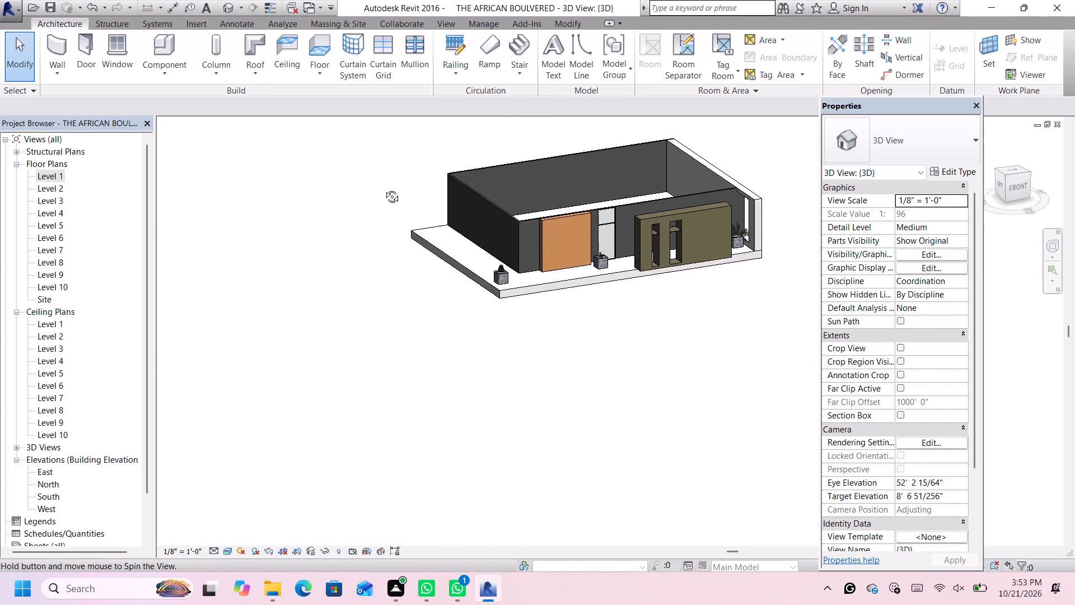
middle_drag(384, 188, 384, 187)
scroll(762, 272, up, 4)
scroll(736, 227, up, 3)
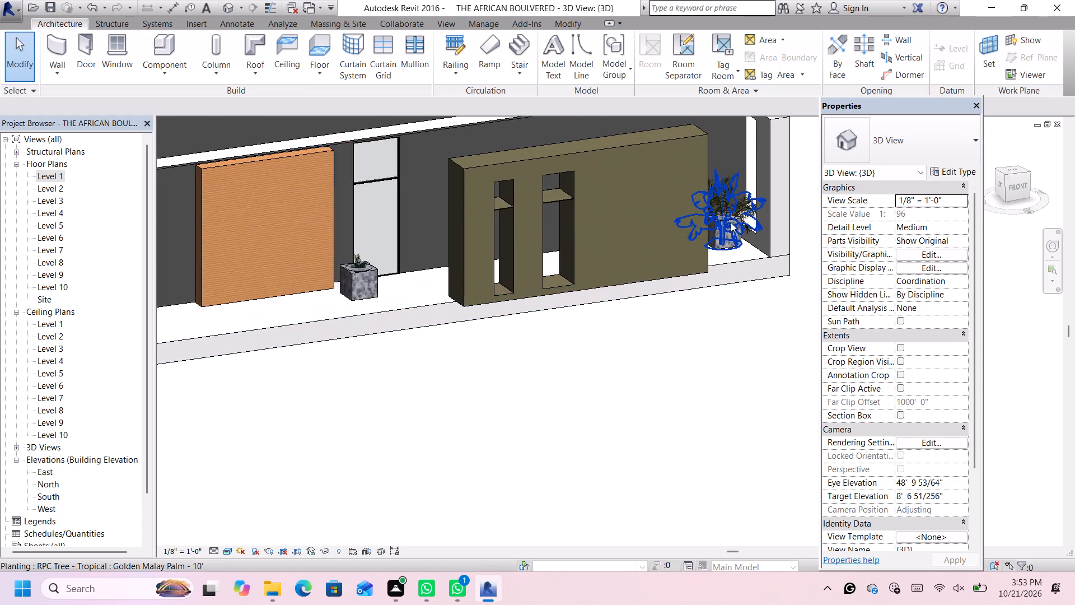
scroll(731, 222, up, 2)
scroll(739, 187, down, 3)
click(732, 196)
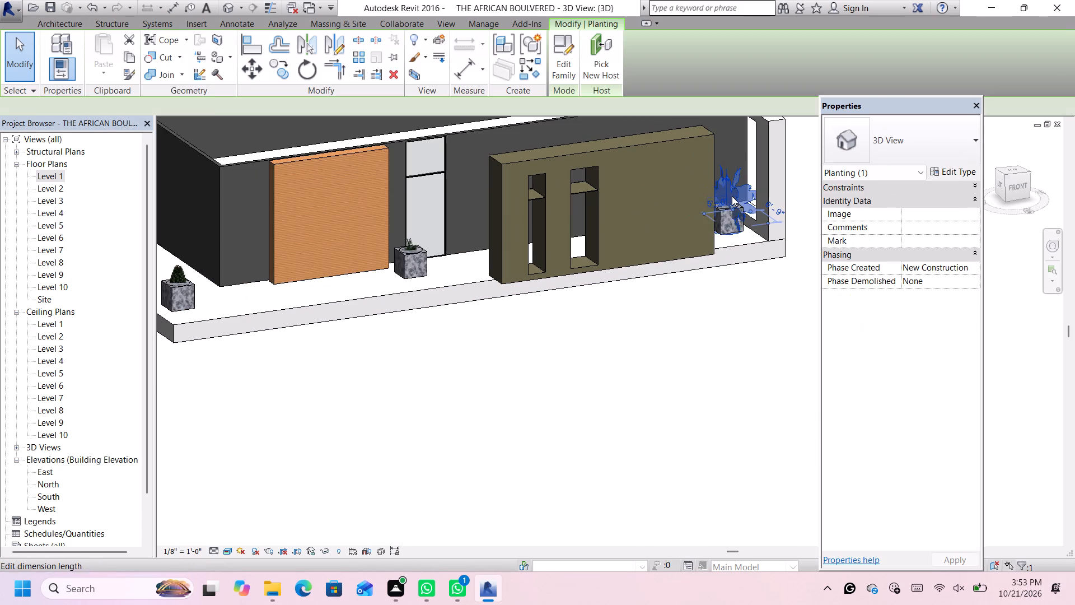
scroll(939, 180, up, 1)
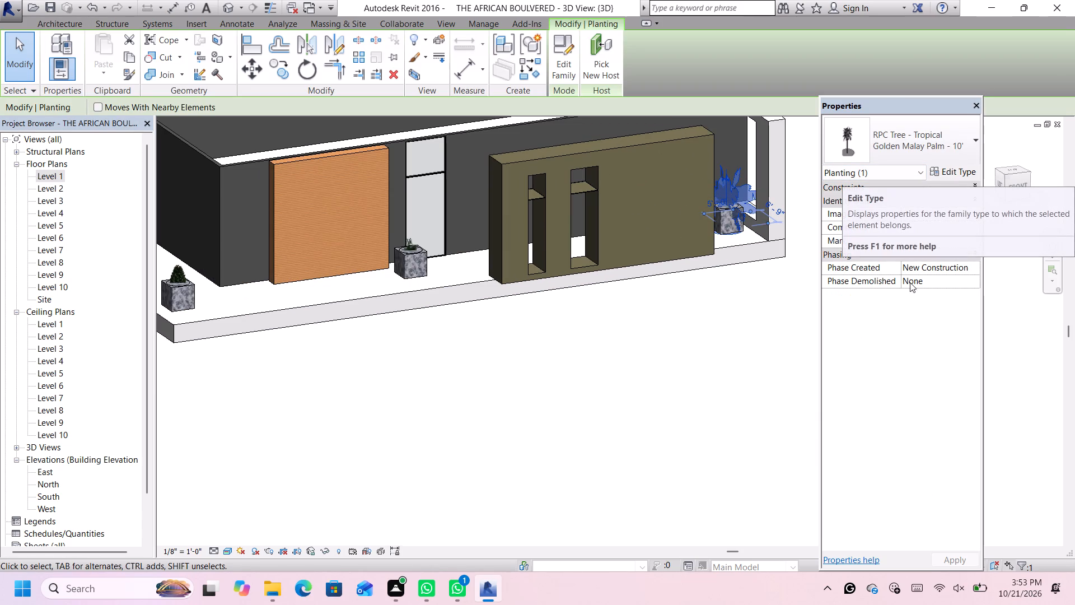
click(953, 168)
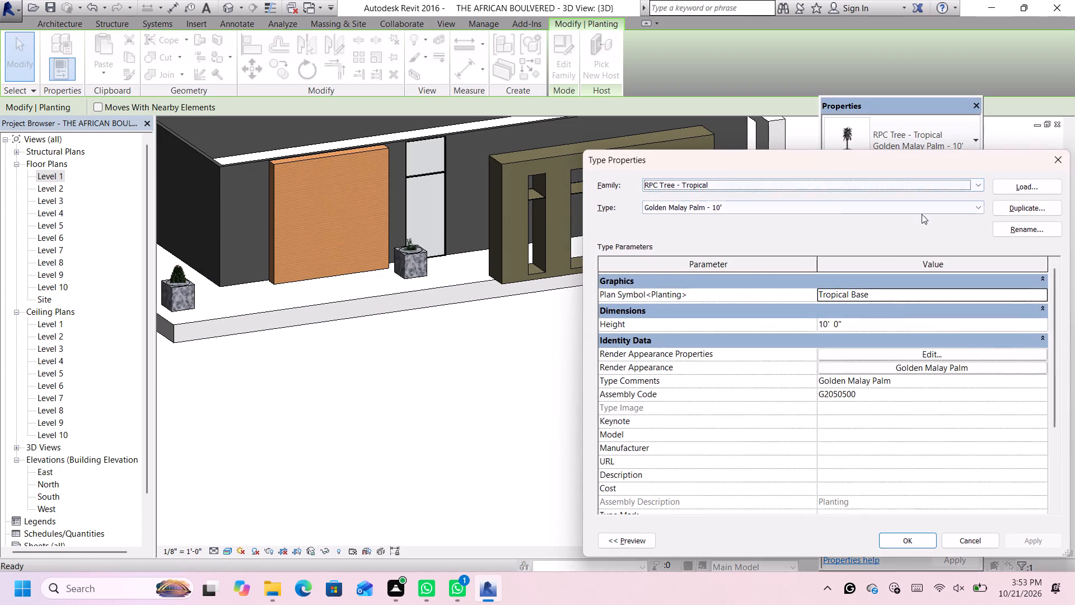
click(882, 322)
key(BackSpace)
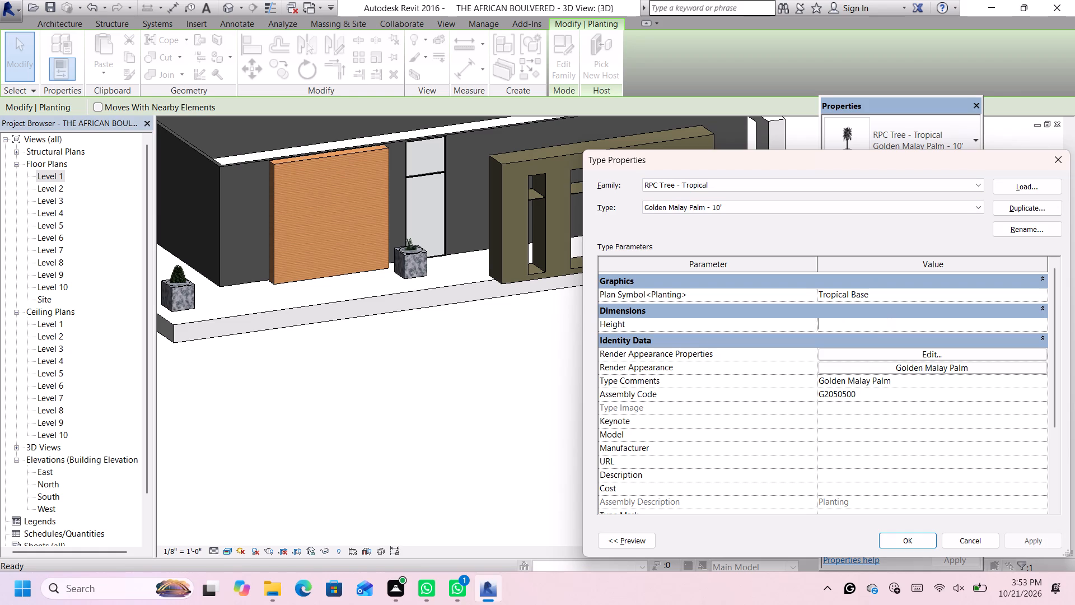
text(12')
key(Return)
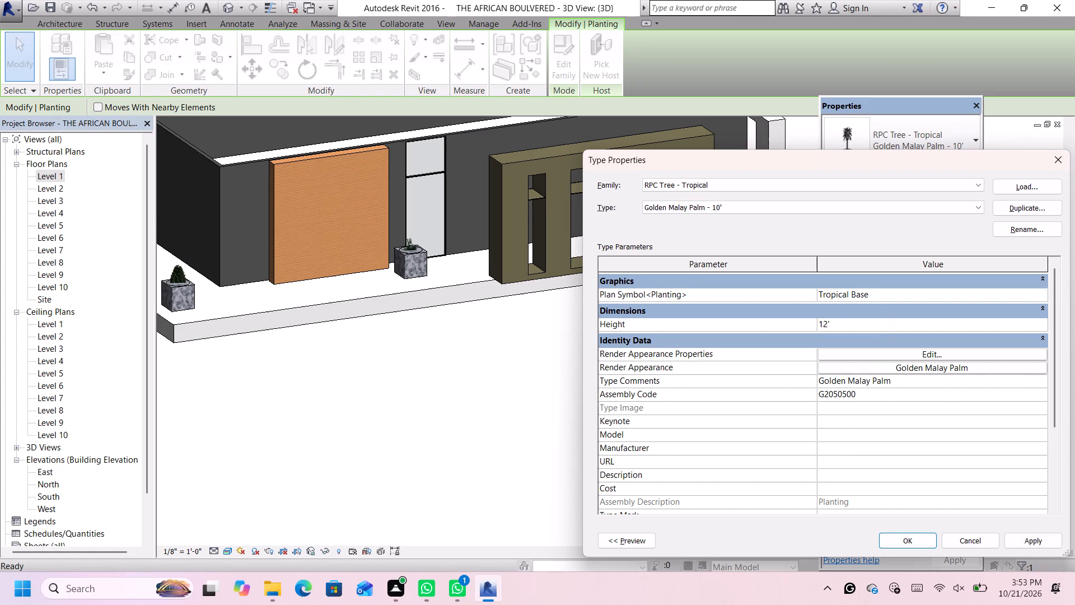
click(1033, 537)
drag(815, 156, 605, 222)
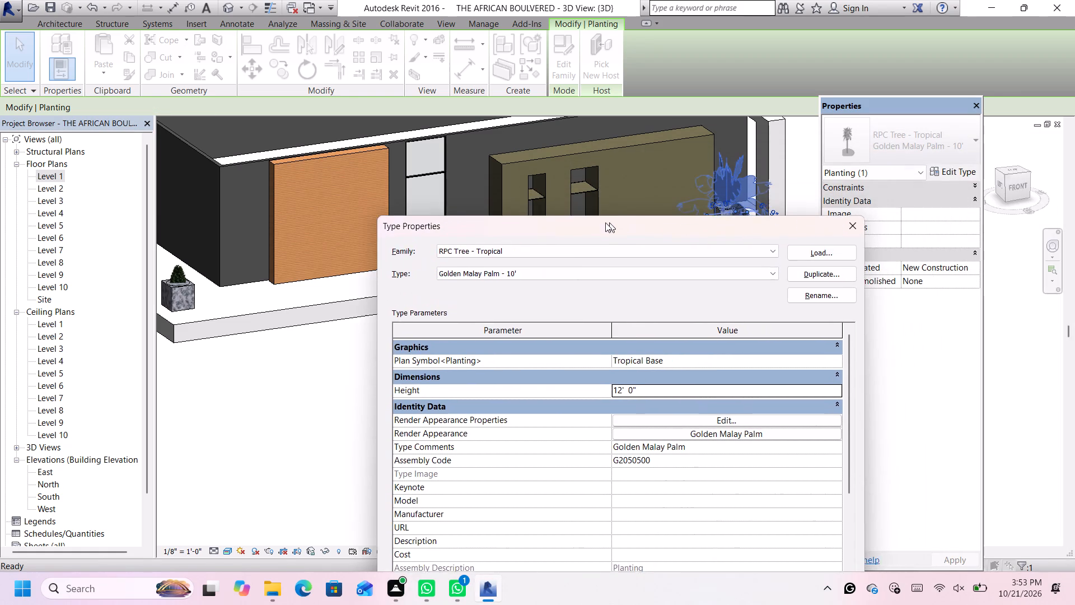
drag(605, 222, 358, 137)
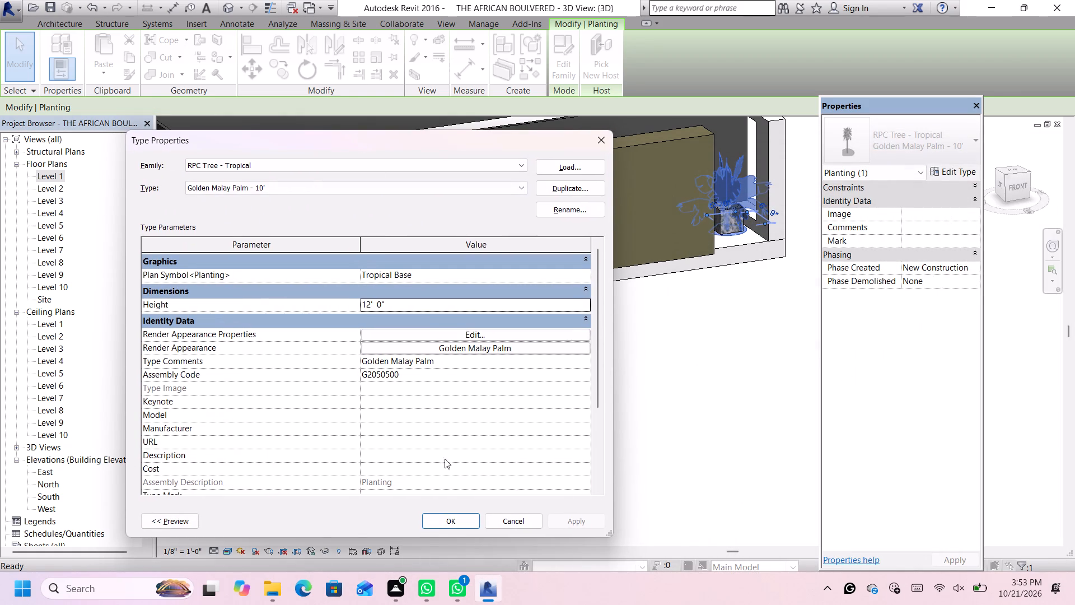
click(444, 516)
click(734, 388)
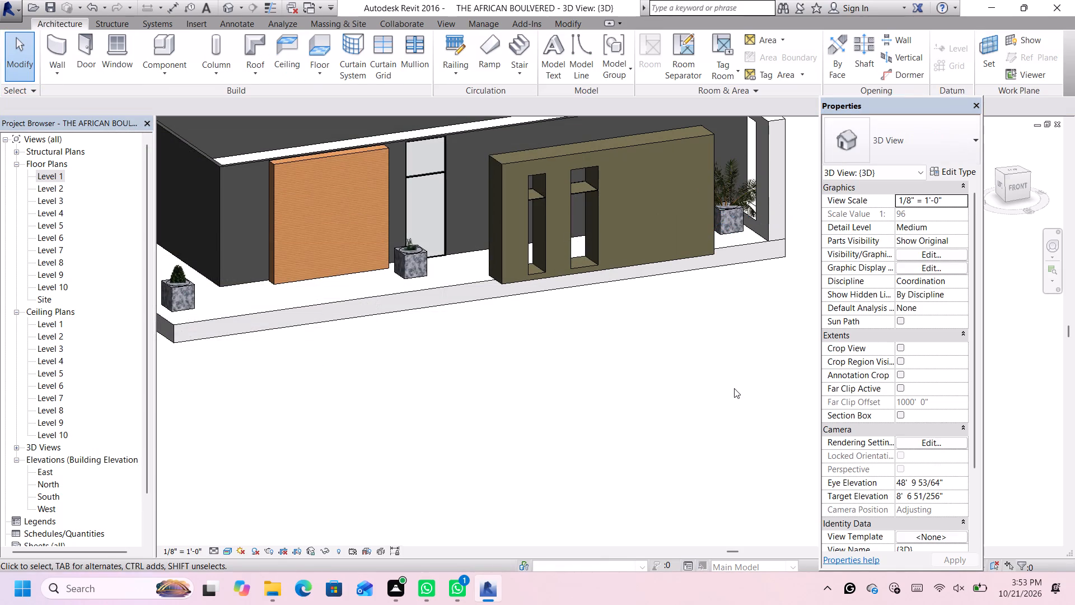
Set the type height of the White Pine in the stone block near the wood panel and entrance to 10'.
scroll(712, 206, up, 5)
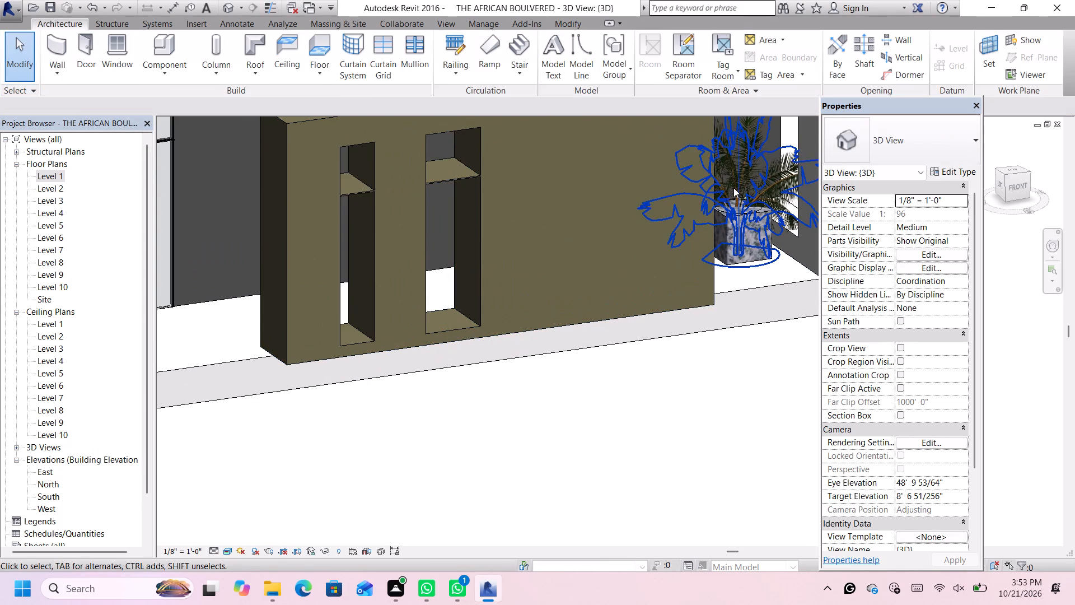
scroll(733, 188, down, 7)
scroll(497, 226, up, 4)
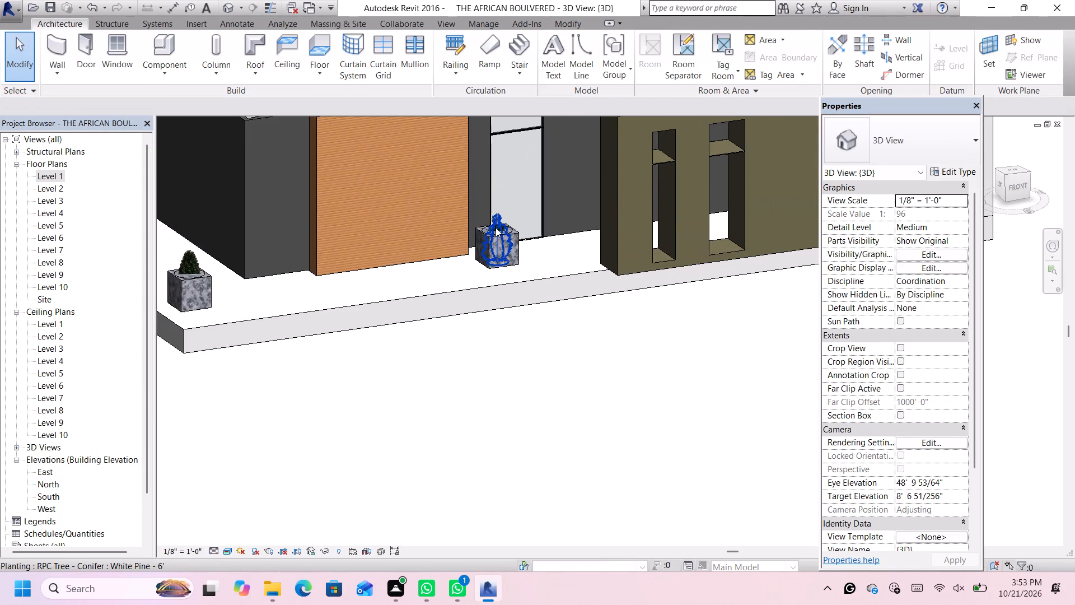
click(496, 226)
click(954, 169)
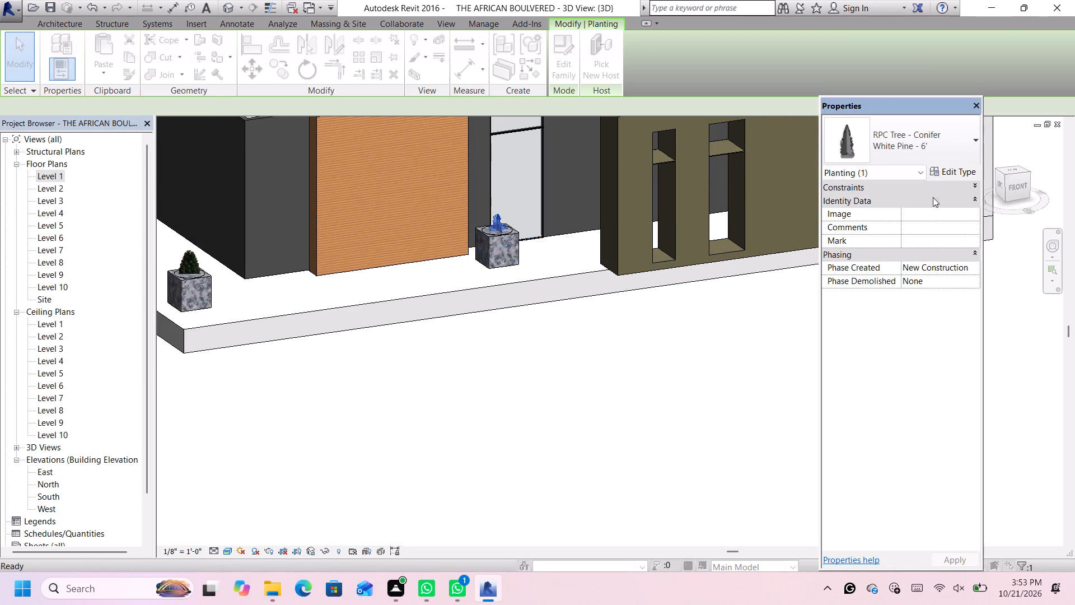
click(454, 277)
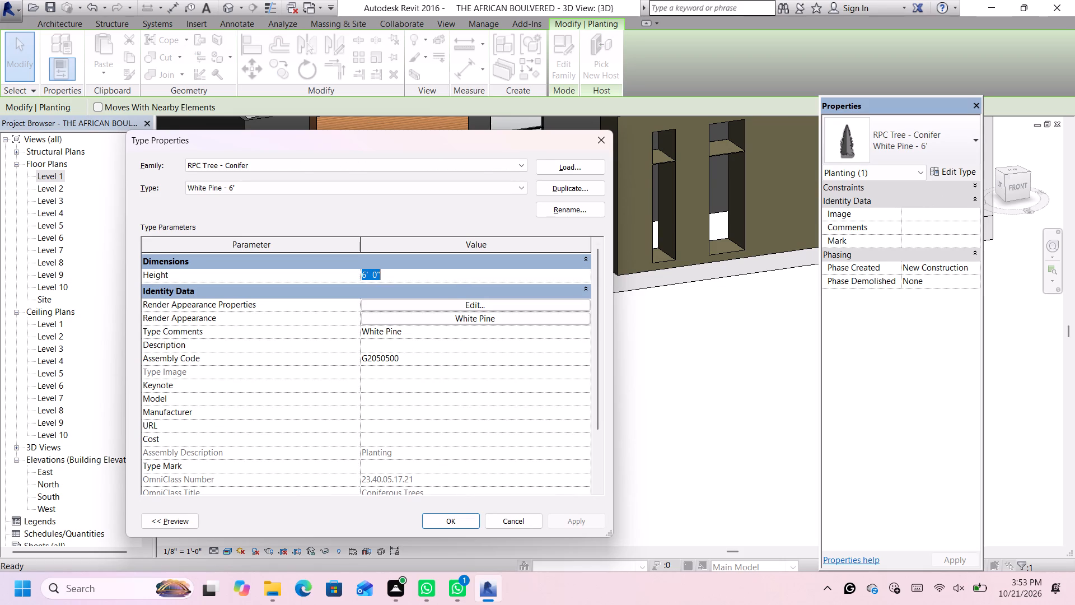
key(BackSpace)
key(1)
text(0')
key(Return)
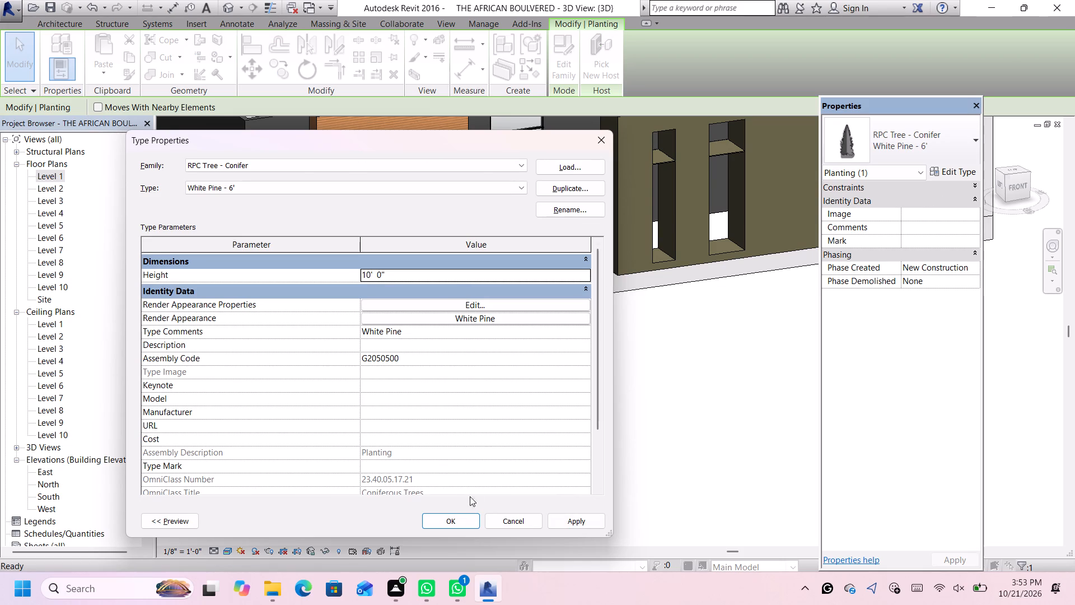
click(588, 522)
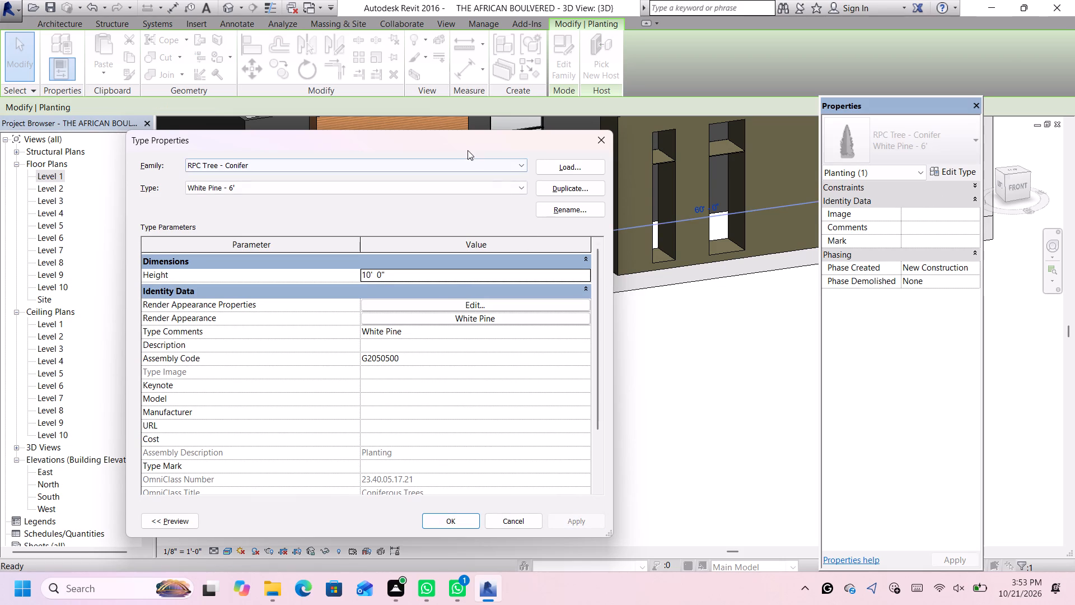
drag(470, 142, 951, 133)
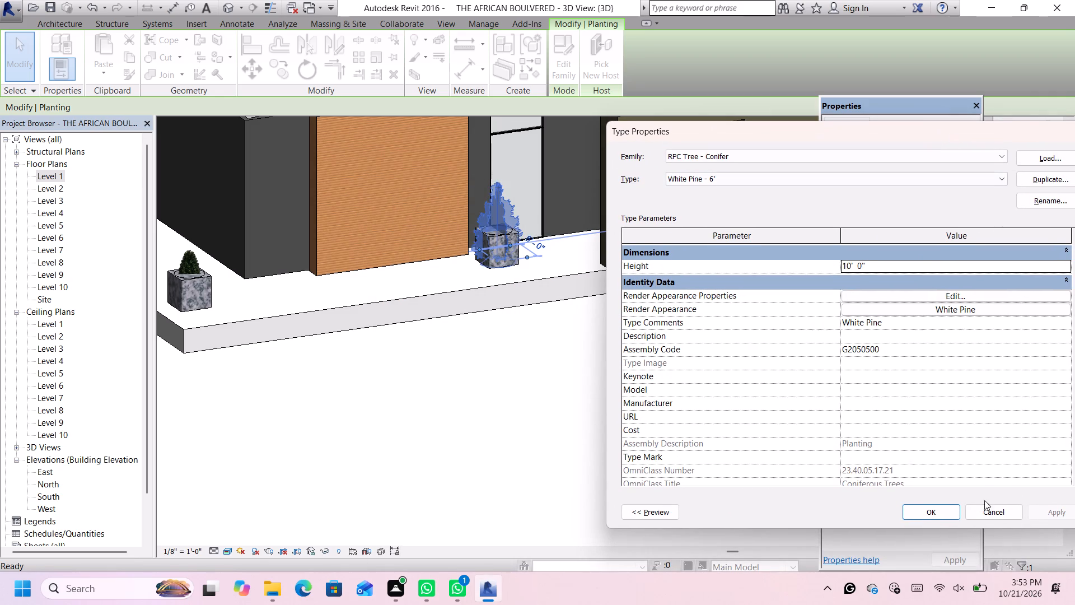
click(934, 514)
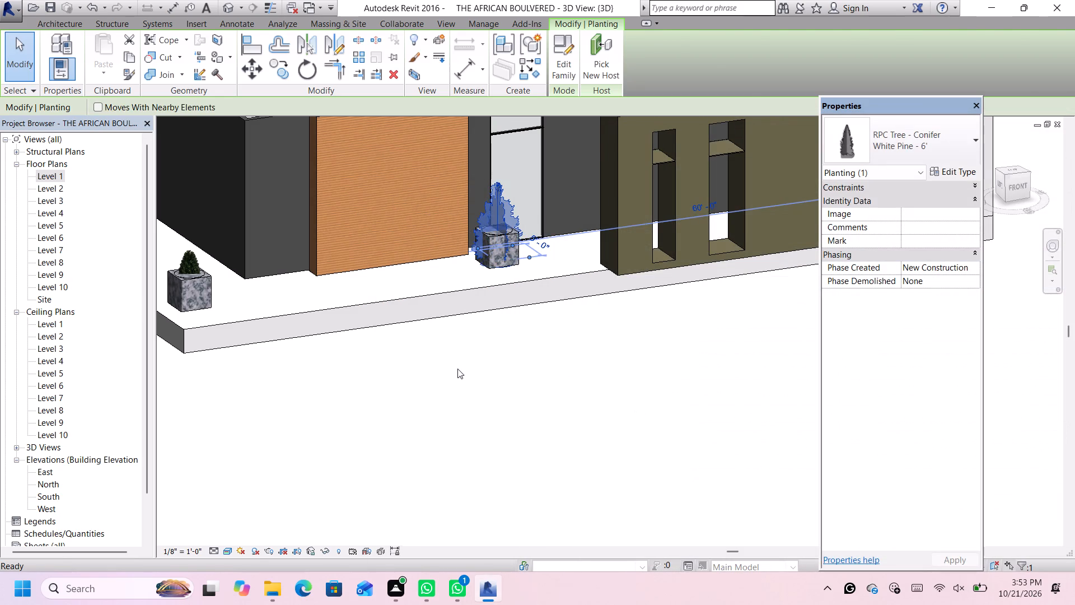
click(459, 370)
Set the type height of the Chinese Juniper in the corner stone block to 10'.
scroll(473, 361, down, 2)
scroll(511, 242, up, 2)
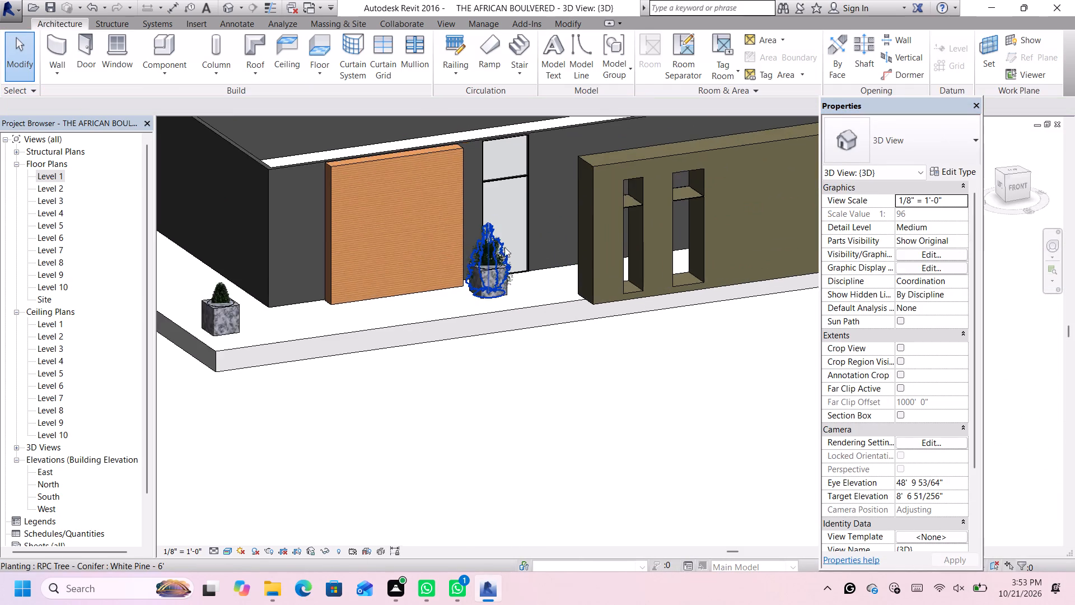
scroll(504, 247, up, 9)
scroll(491, 259, down, 3)
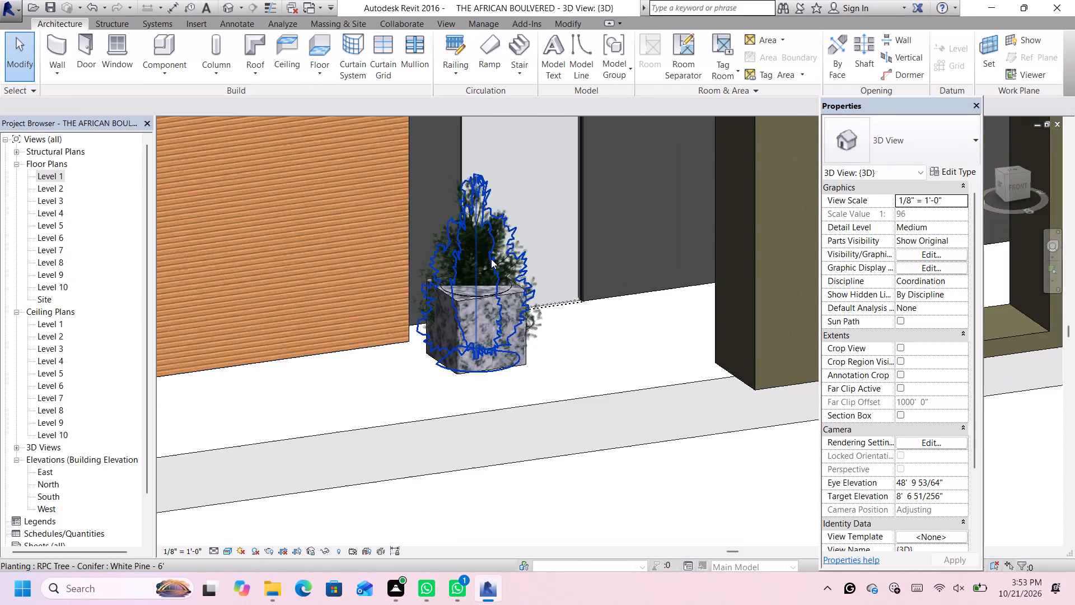
scroll(491, 259, up, 1)
scroll(491, 259, down, 14)
scroll(370, 260, up, 5)
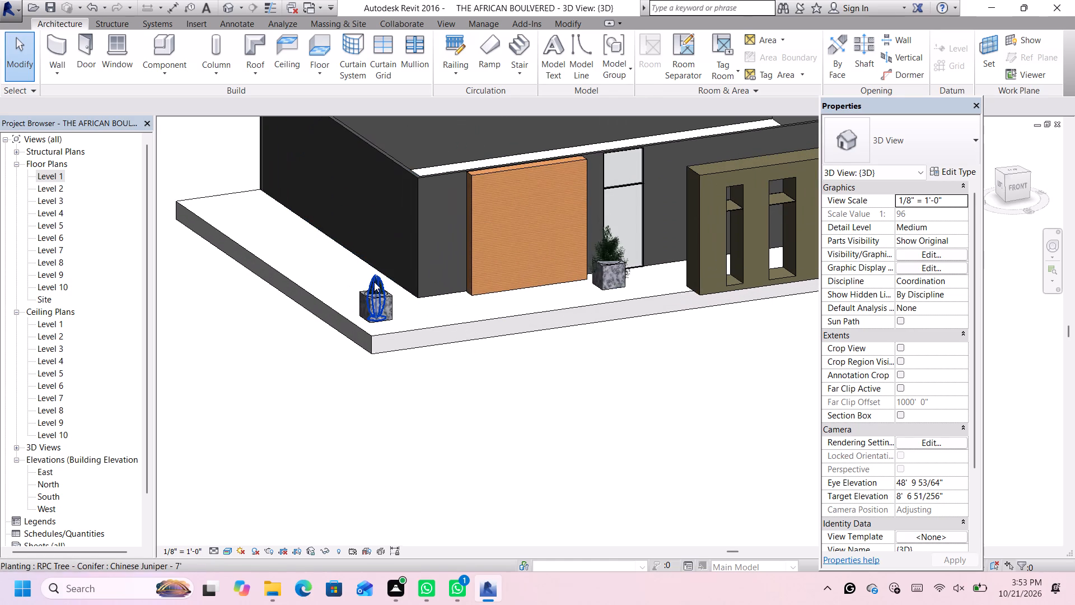
click(374, 282)
scroll(395, 295, up, 2)
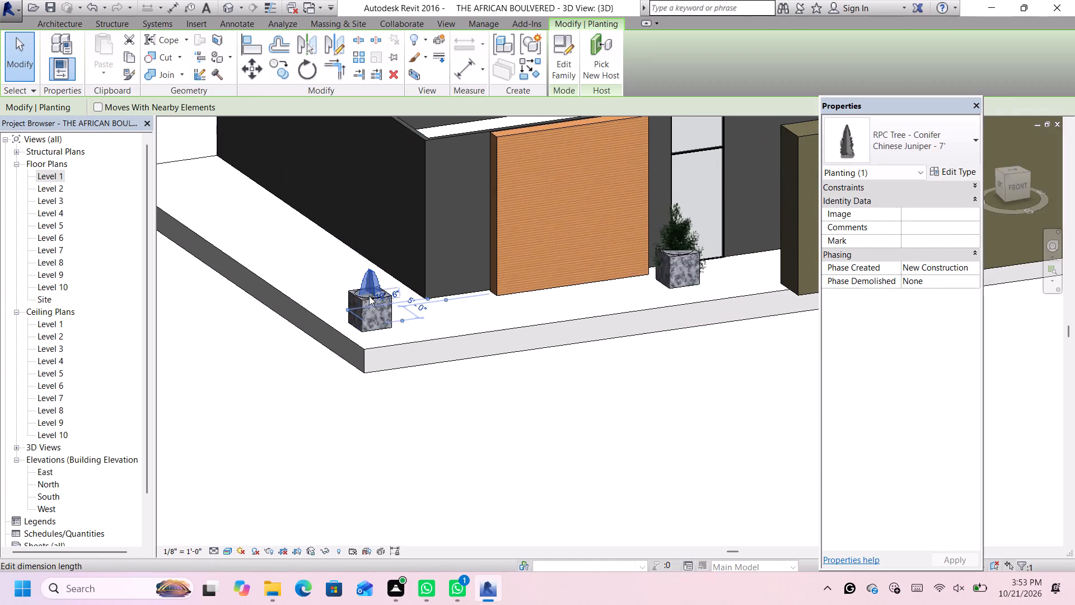
scroll(900, 184, down, 2)
scroll(775, 347, down, 5)
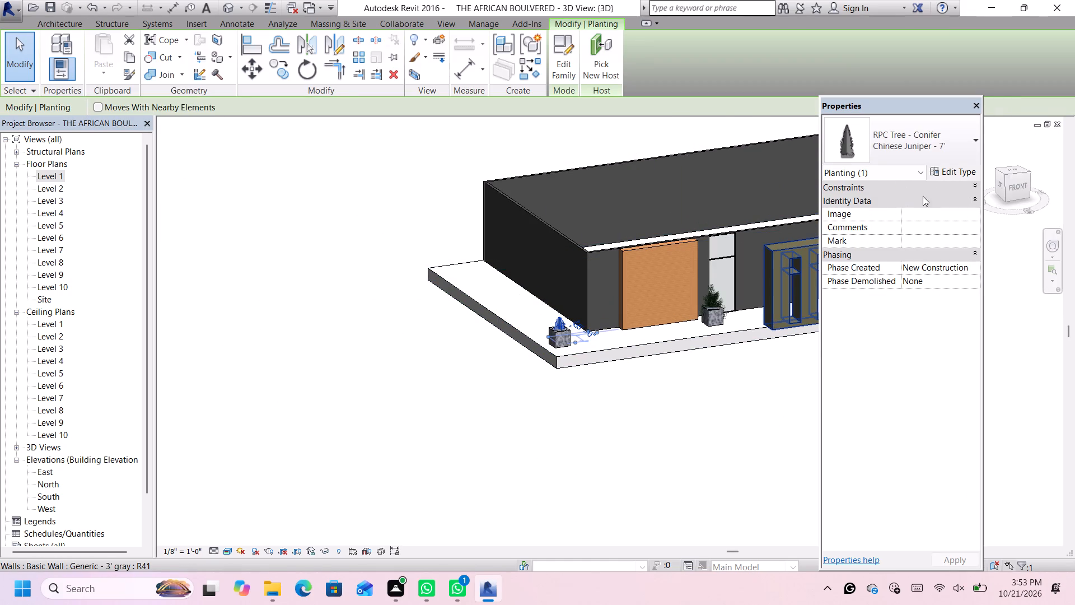
click(950, 173)
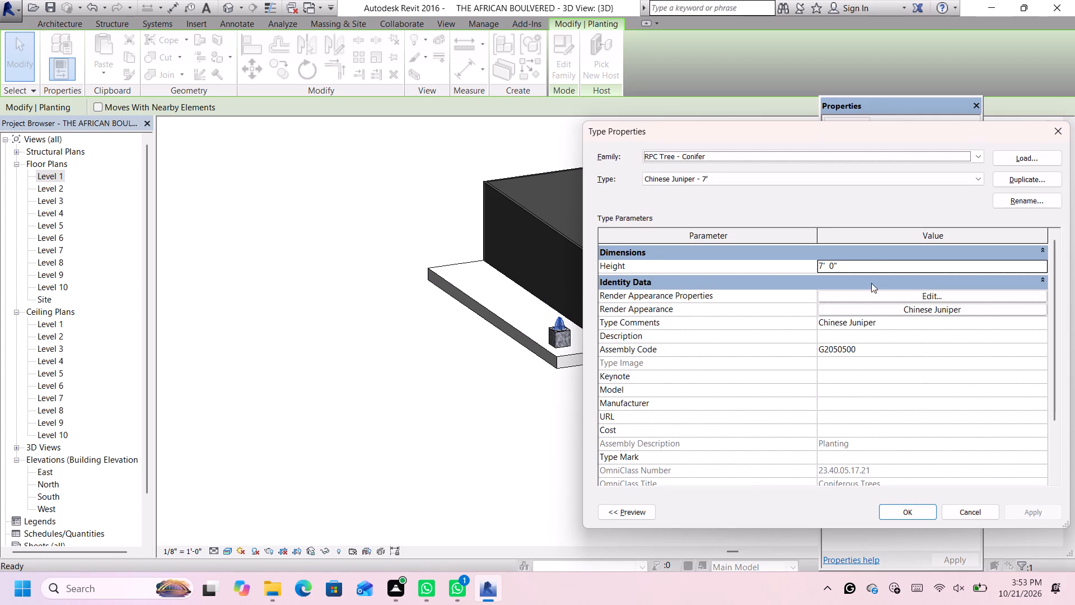
click(877, 264)
key(BackSpace)
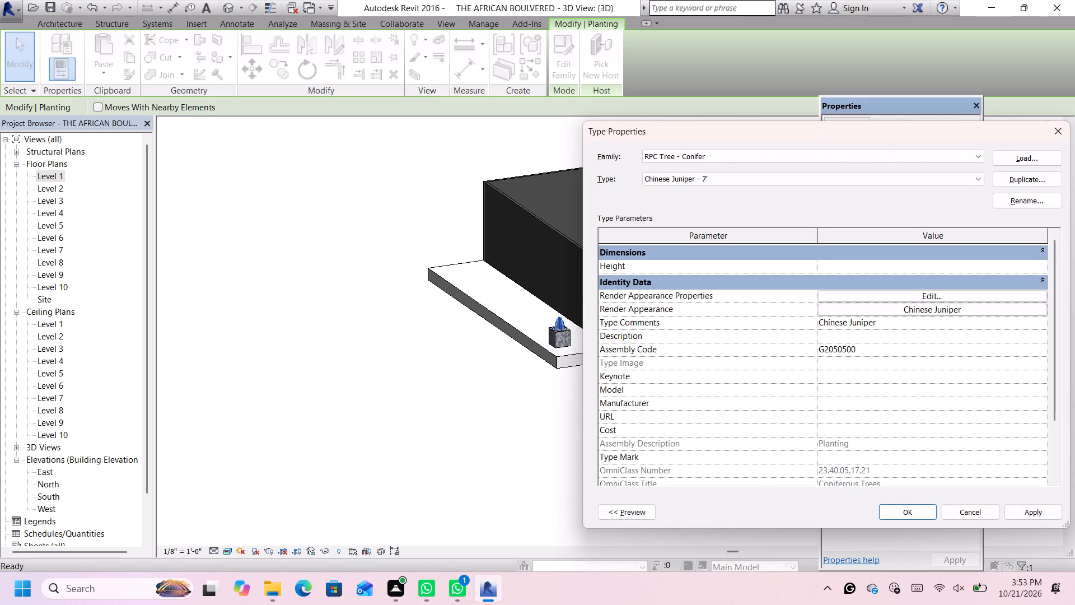
text(10')
key(Return)
click(1040, 516)
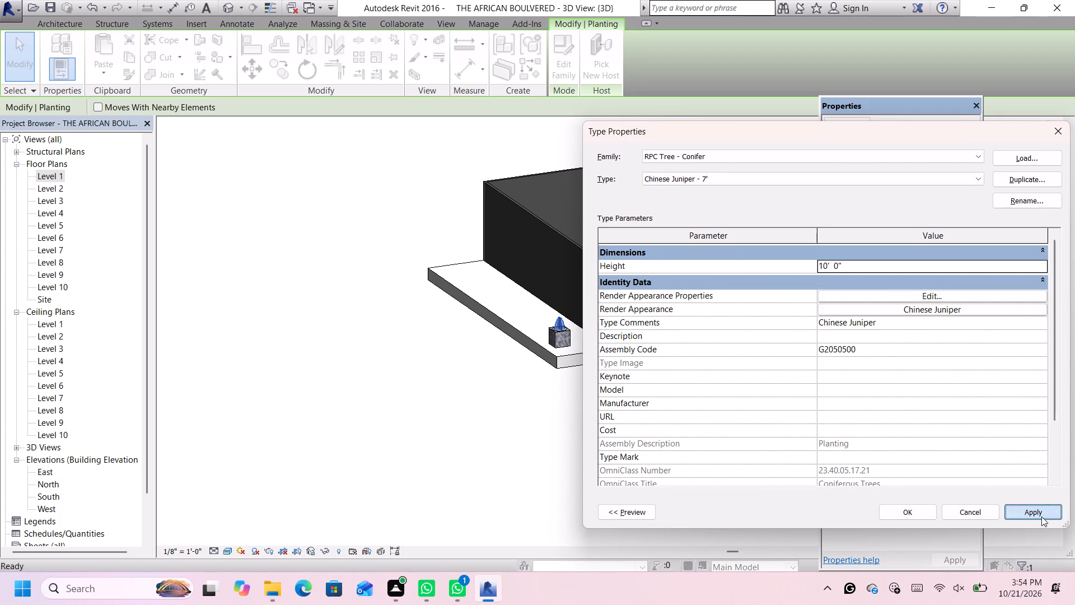
click(919, 509)
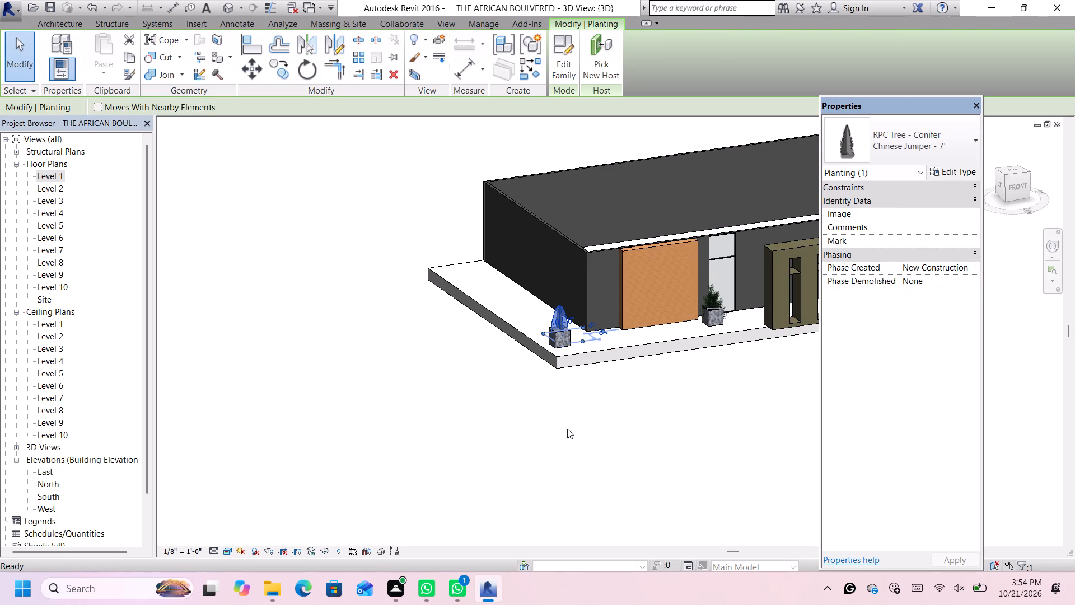
click(567, 429)
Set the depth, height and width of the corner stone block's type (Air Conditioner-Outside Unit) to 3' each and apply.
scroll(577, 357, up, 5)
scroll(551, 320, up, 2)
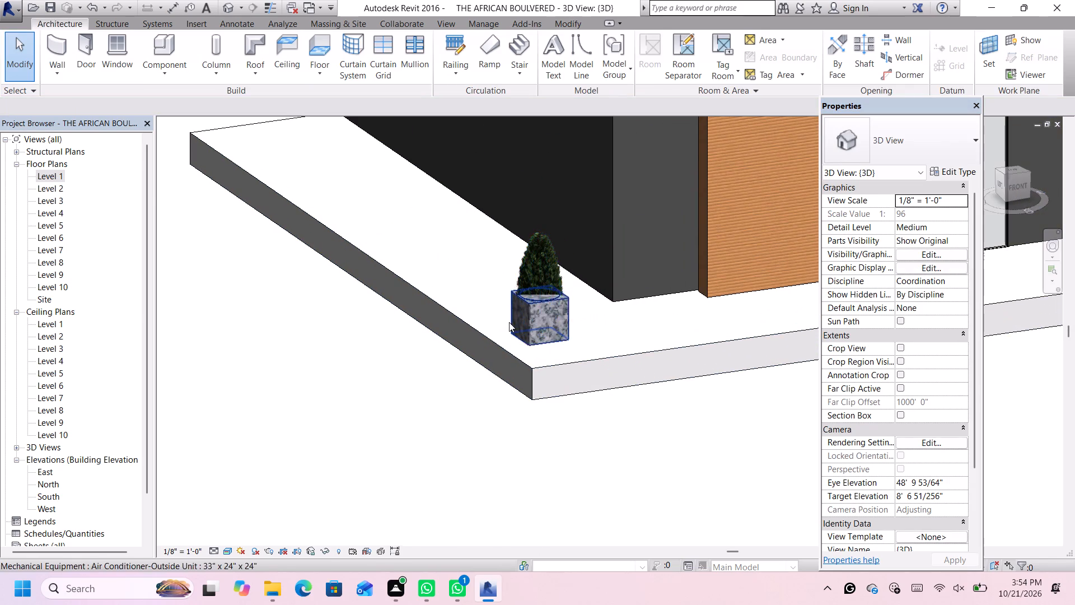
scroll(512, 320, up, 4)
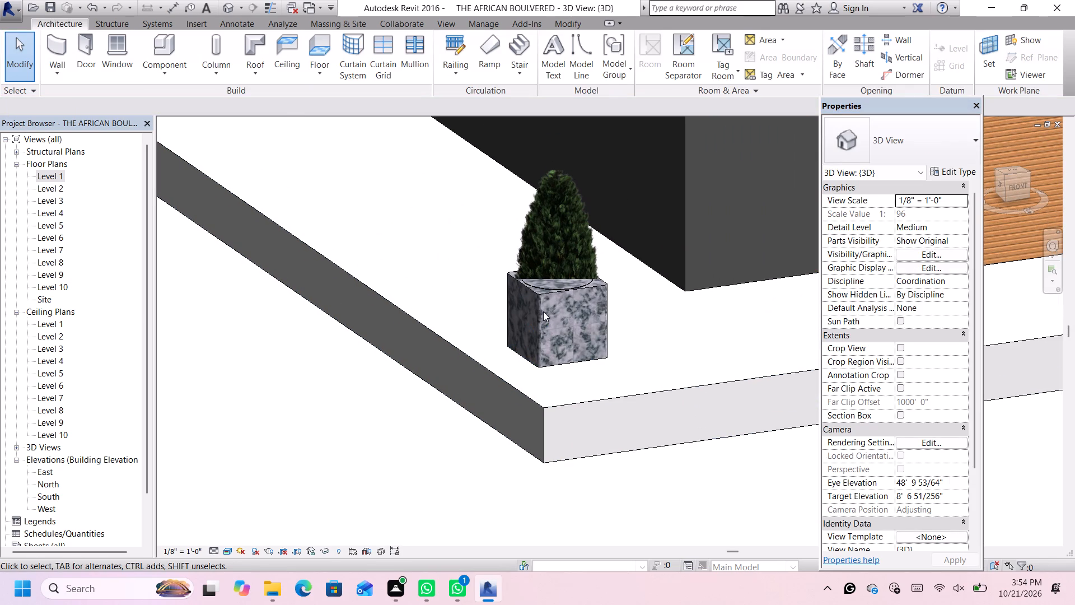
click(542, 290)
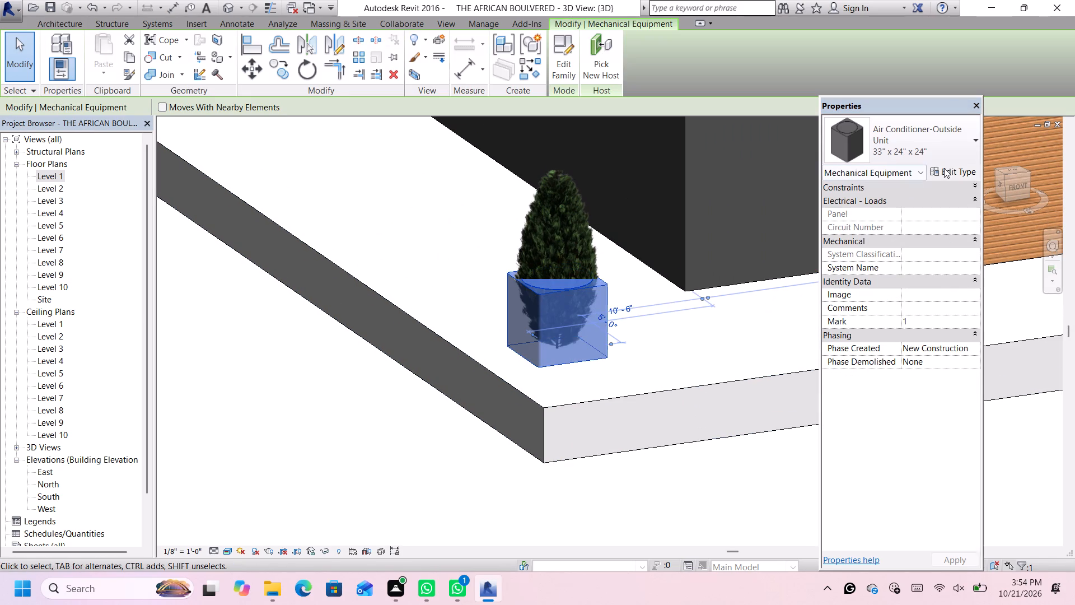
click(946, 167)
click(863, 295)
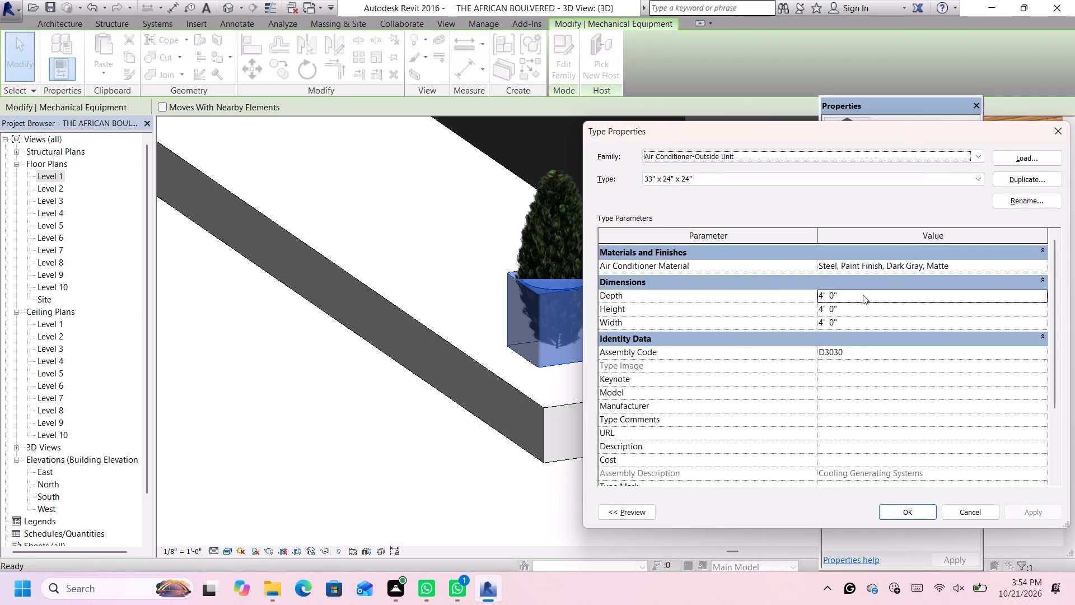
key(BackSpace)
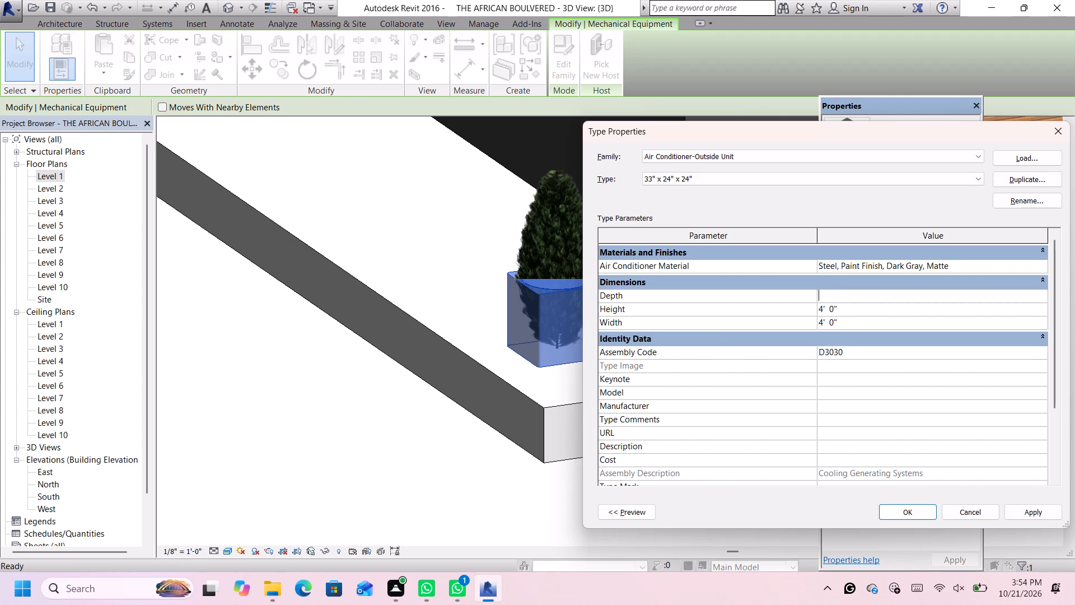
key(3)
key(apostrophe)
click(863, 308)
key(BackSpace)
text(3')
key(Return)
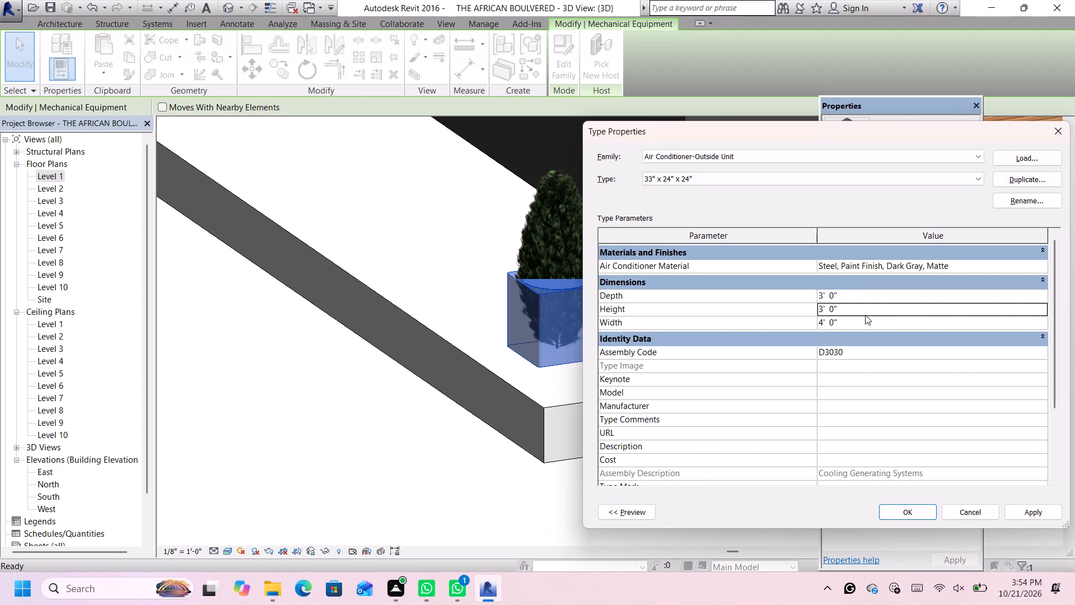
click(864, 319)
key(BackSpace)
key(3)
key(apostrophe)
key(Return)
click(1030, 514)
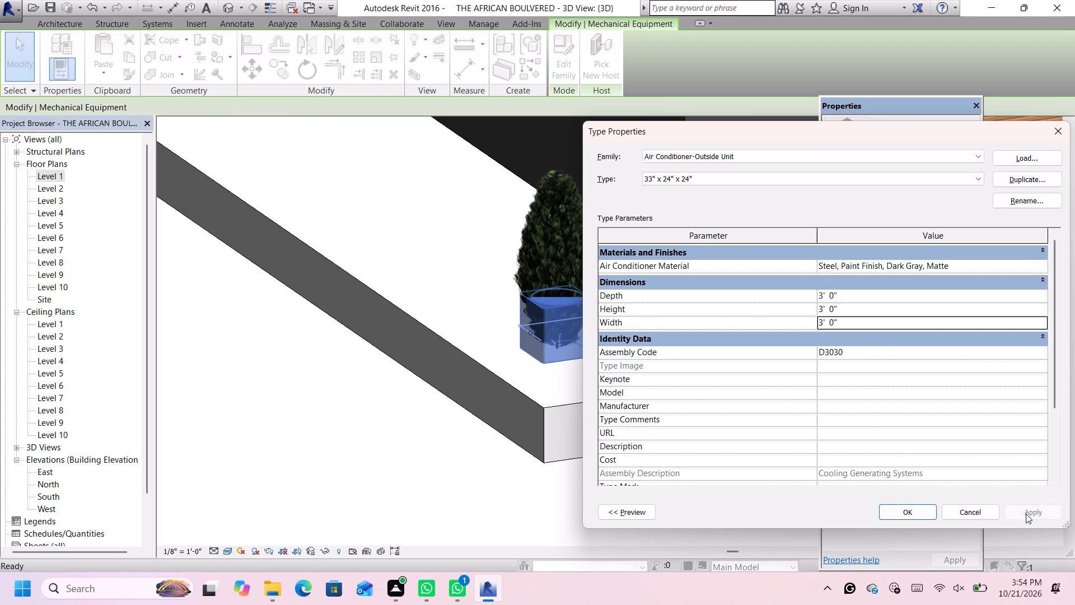
Set the stone block type's depth, height and width to 2' each and accept the type properties.
scroll(614, 408, down, 4)
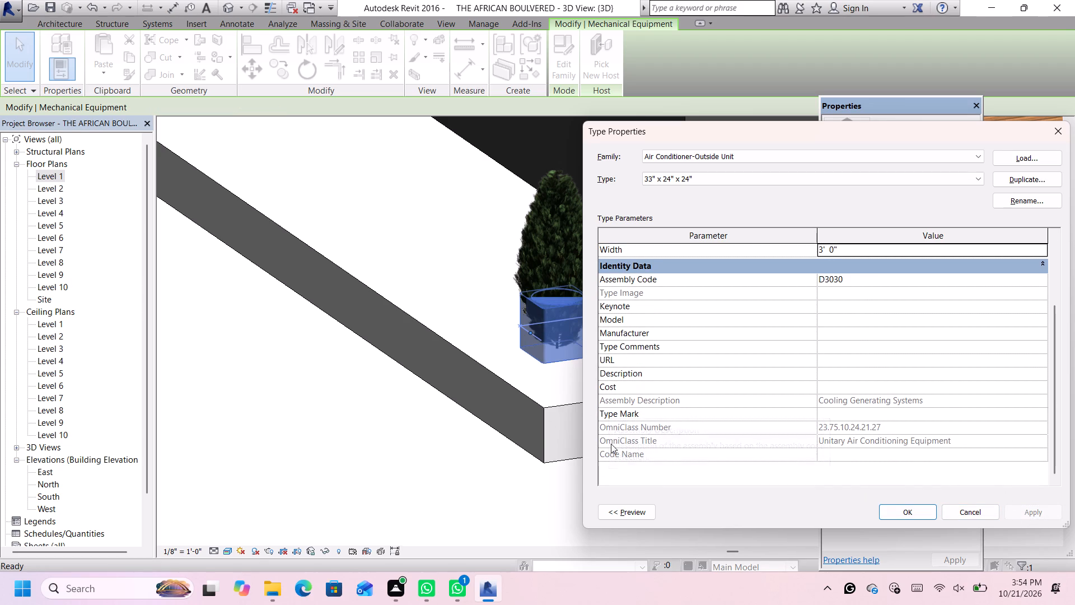
scroll(846, 334, up, 3)
click(866, 294)
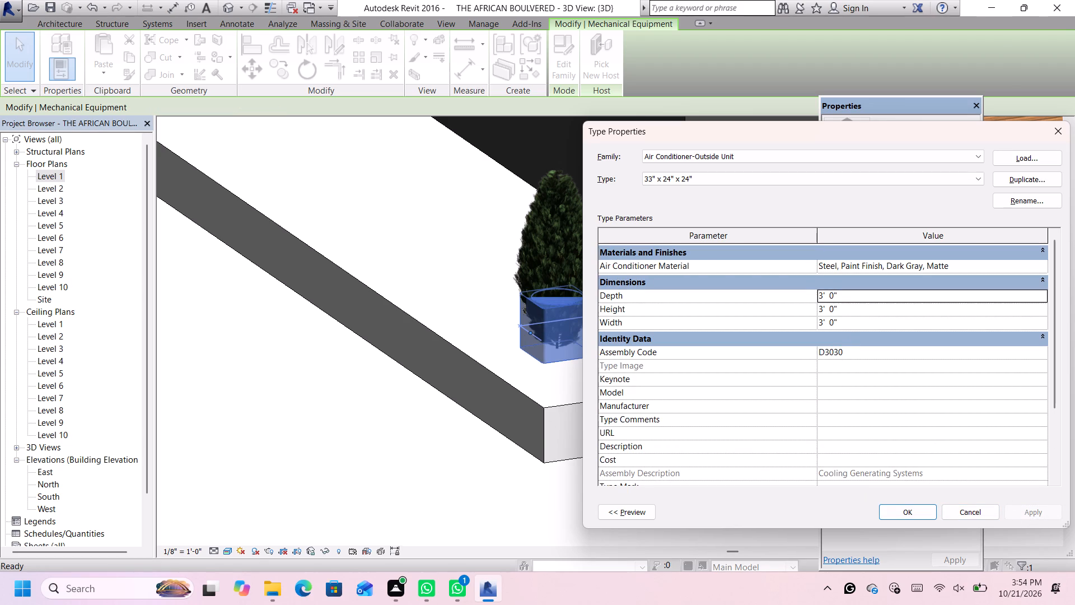
key(BackSpace)
key(2)
key(apostrophe)
key(Return)
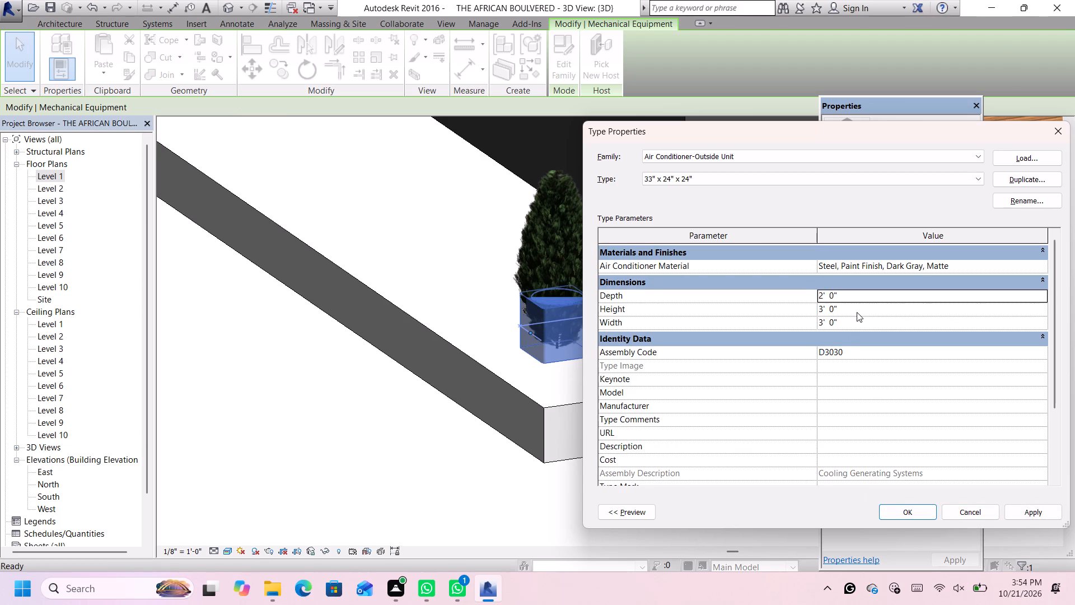
click(857, 311)
key(BackSpace)
key(2)
key(apostrophe)
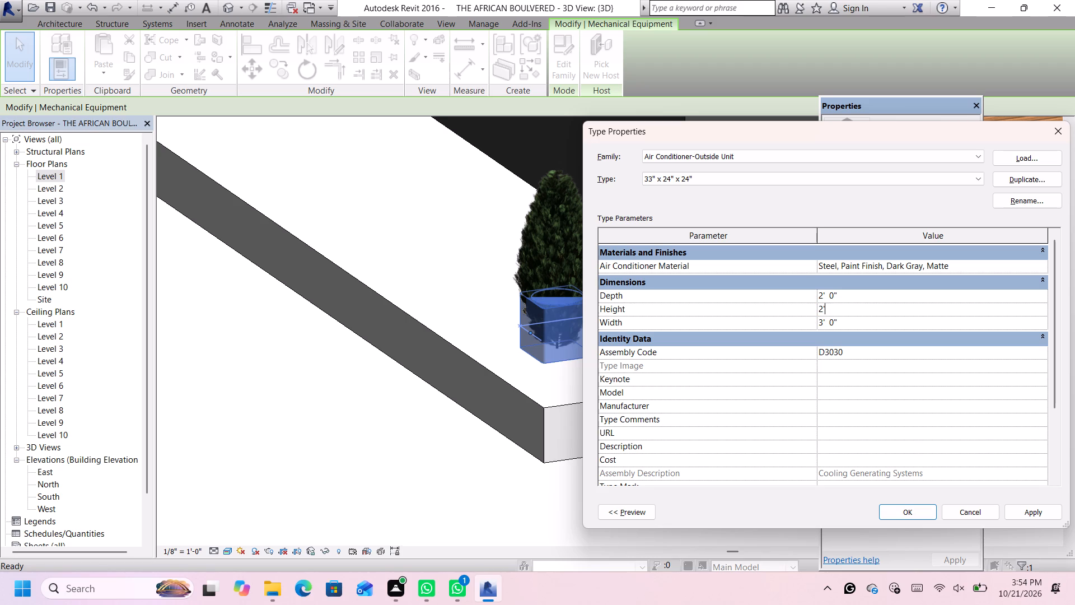
key(Return)
click(862, 324)
key(BackSpace)
text(2')
key(Return)
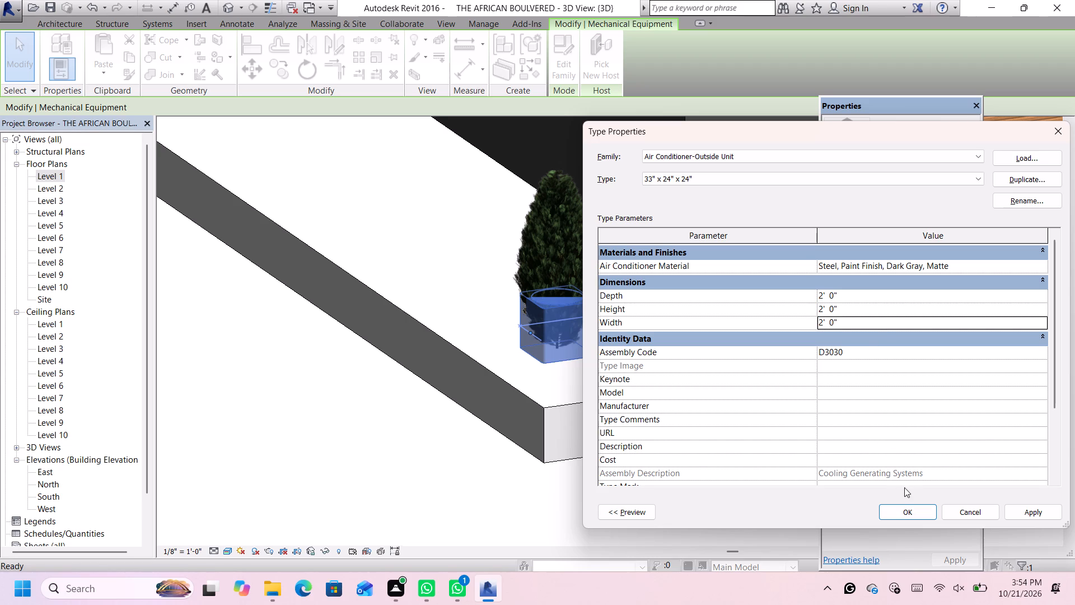
click(1013, 510)
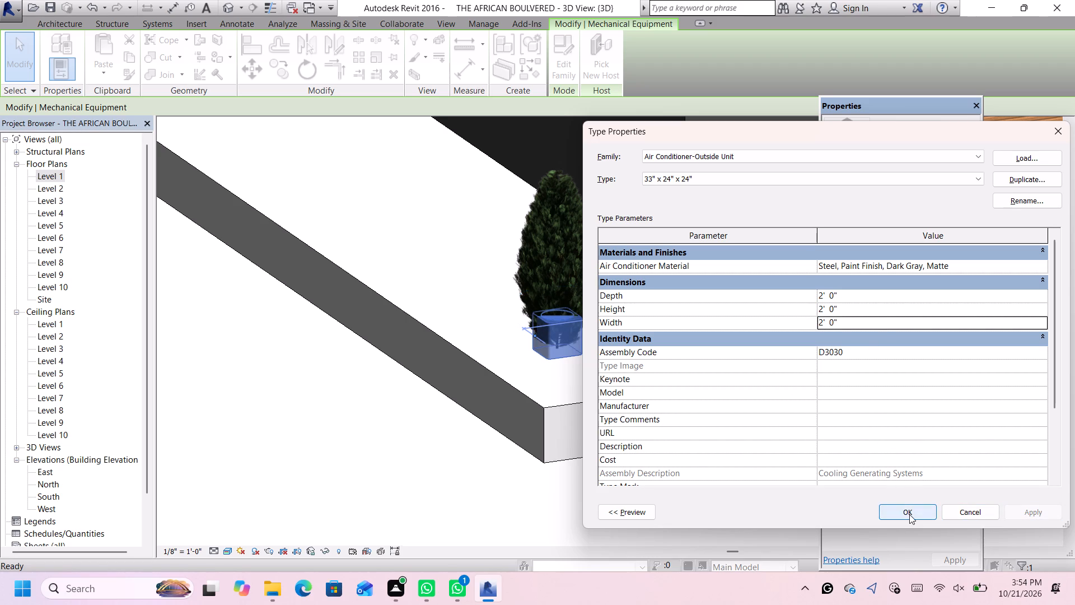
click(909, 514)
click(718, 479)
Nudge the corner stone block backward and along the building front to centre it around the Chinese Juniper's base.
scroll(720, 482, down, 5)
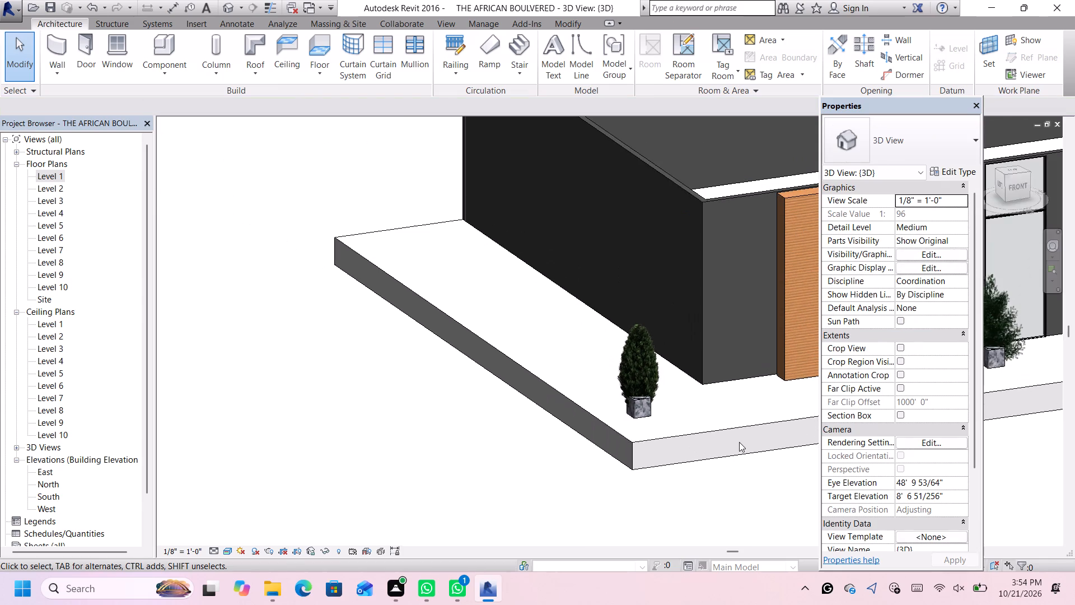
middle_drag(737, 436, 683, 417)
scroll(583, 365, down, 1)
scroll(587, 389, up, 3)
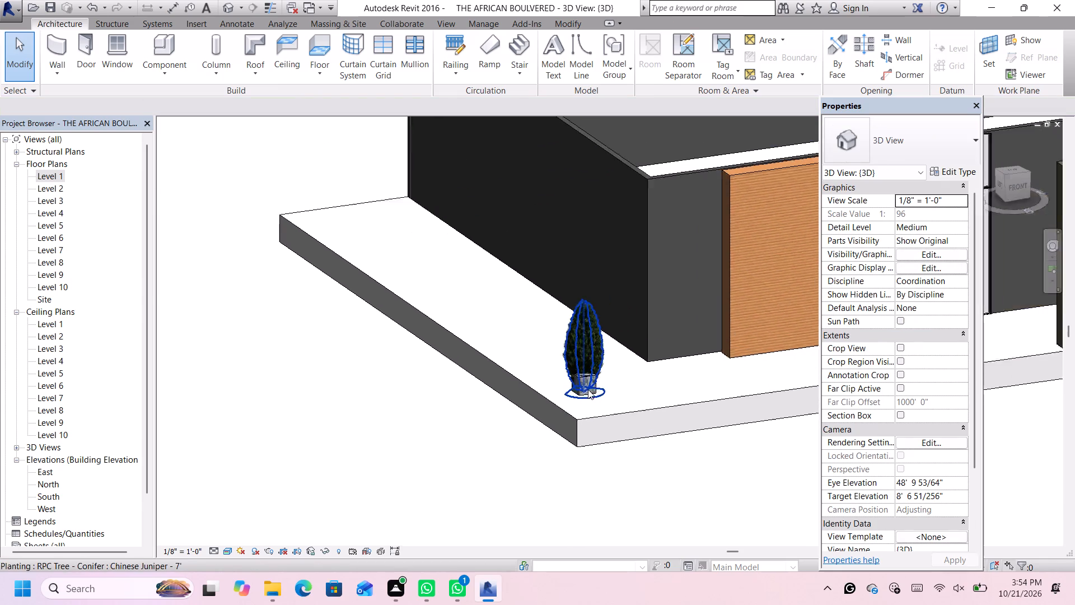
scroll(588, 389, up, 7)
click(577, 354)
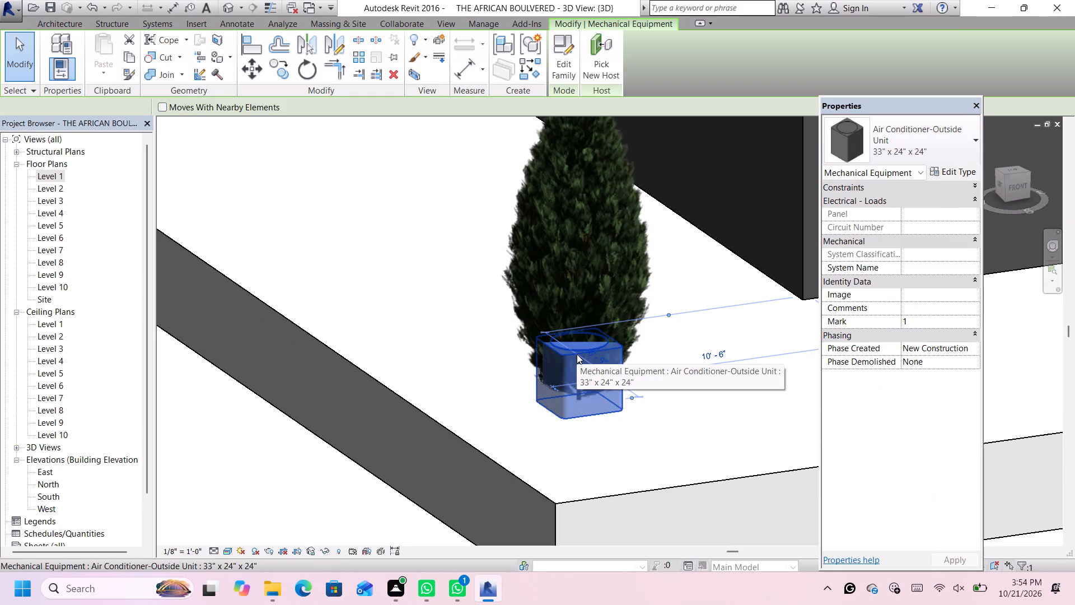
key(Up)
key(Up)
key(Up)
key(Up)
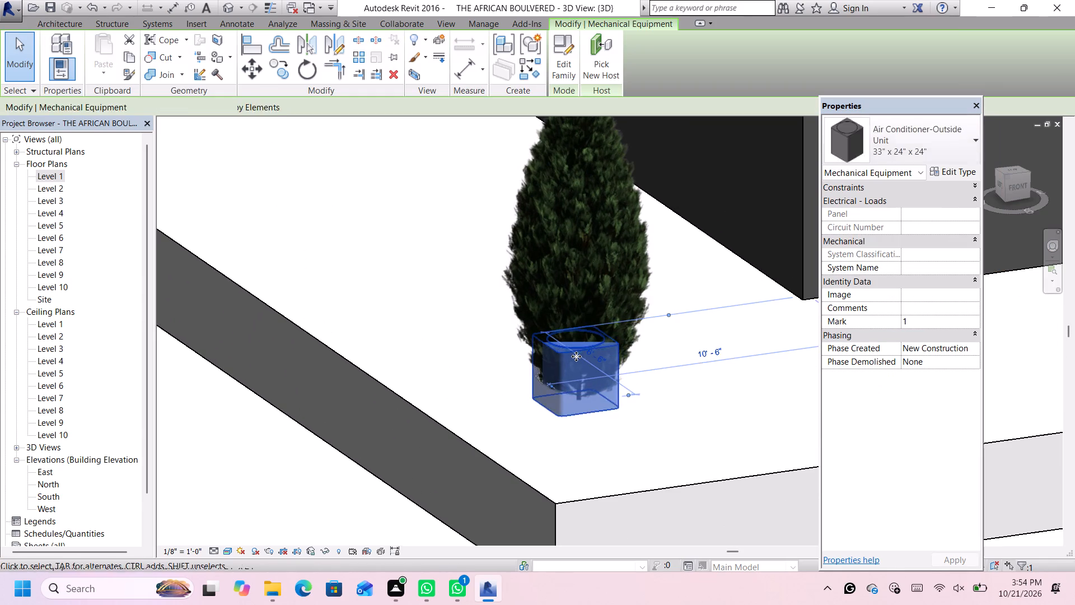
key(Up)
key(Up)
key(Up)
key(Up)
key(Up)
key(Up)
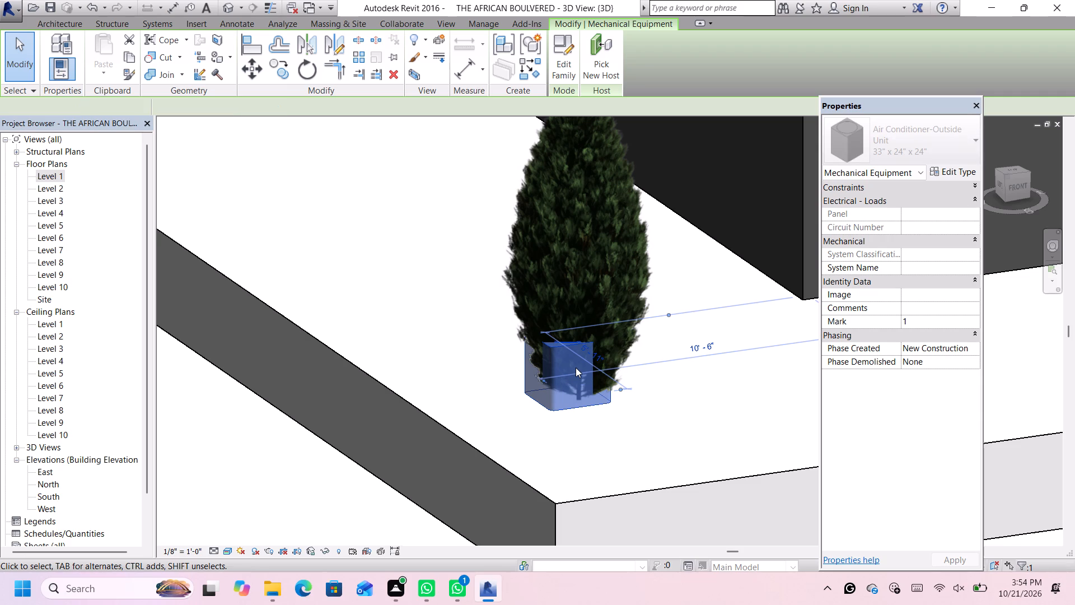
key(Right)
key(Right)
key(Right)
key(Right)
key(Right)
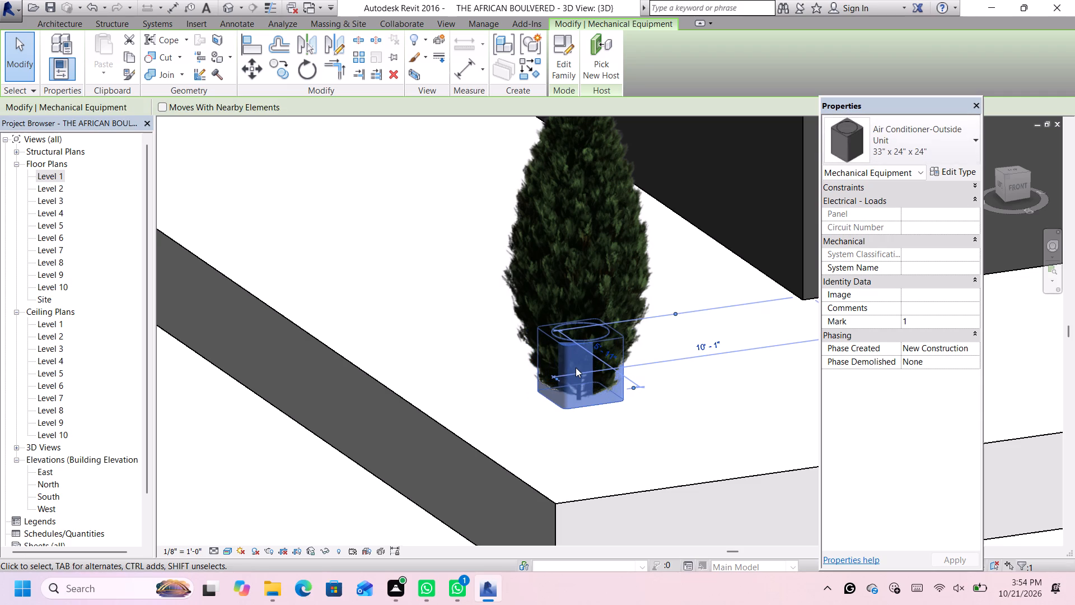
key(Up)
key(Up)
key(Up)
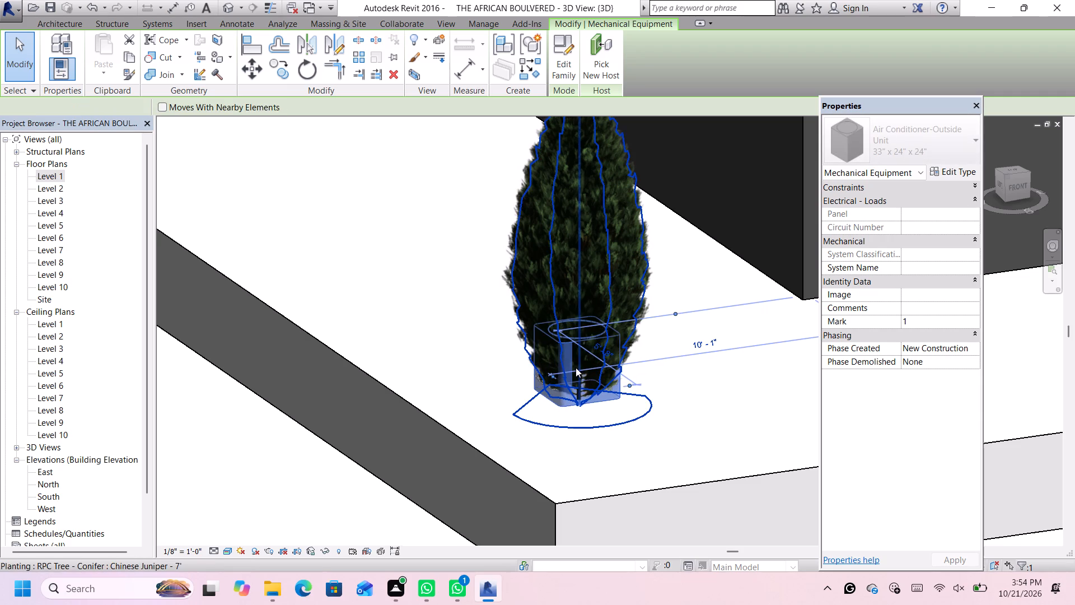
scroll(575, 375, down, 5)
click(493, 499)
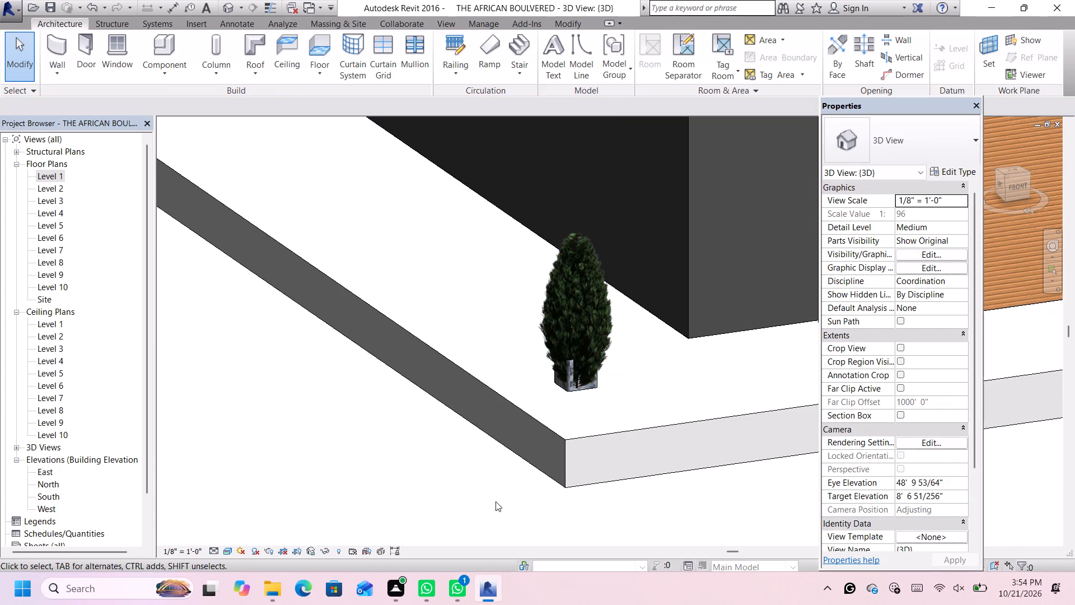
Nudge the stone block beside the wood panel backward and along the front to centre it around the White Pine's trunk.
scroll(523, 463, down, 5)
scroll(596, 422, down, 4)
scroll(733, 404, up, 5)
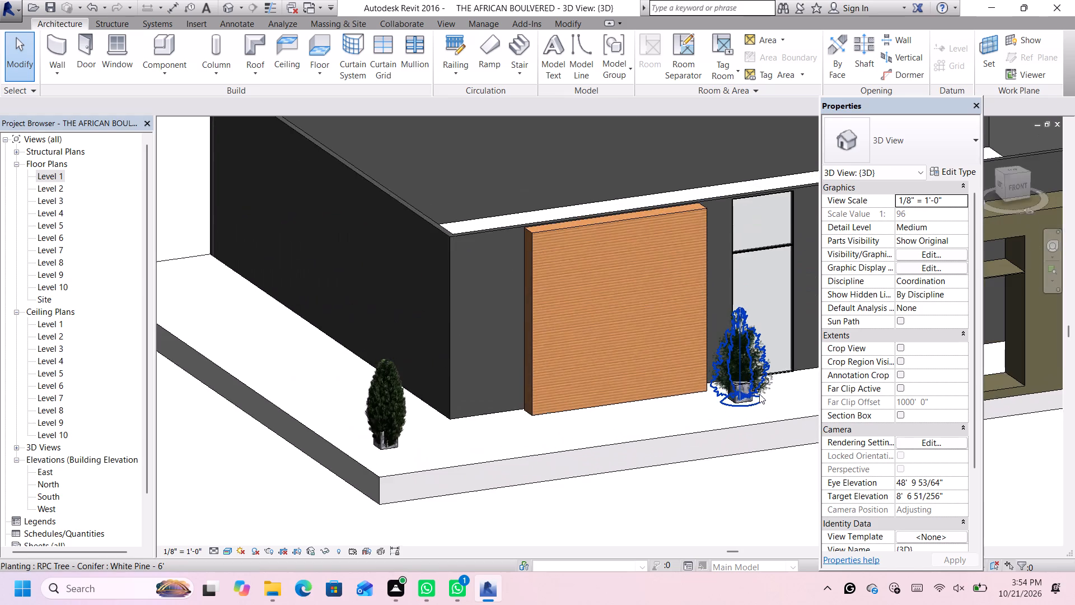
scroll(754, 394, up, 11)
click(733, 347)
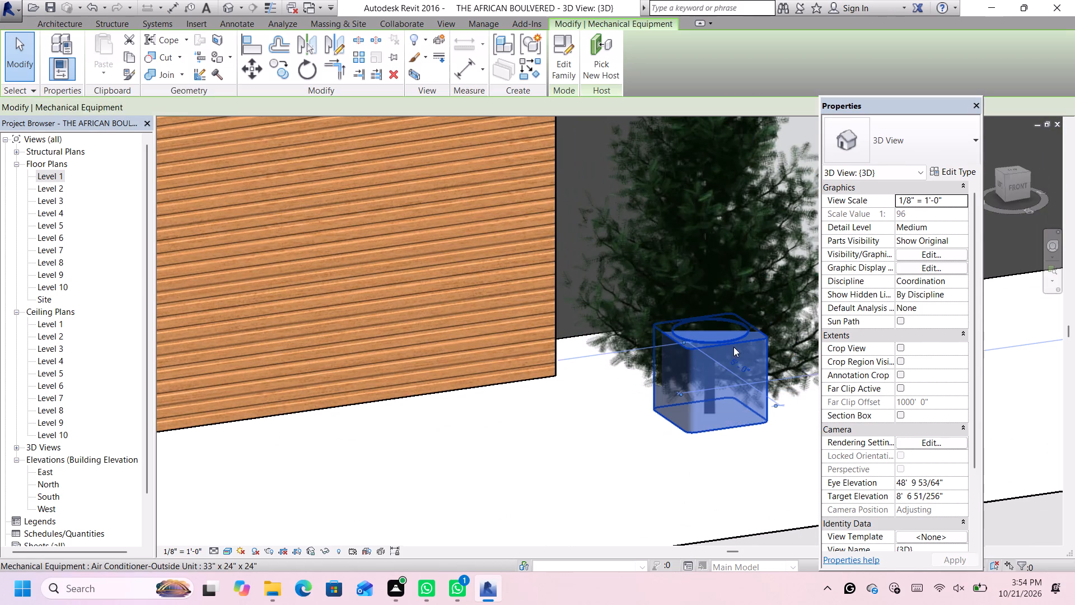
key(Up)
key(Up)
key(Up)
key(Up)
key(Up)
key(Up)
key(Up)
key(Up)
key(Up)
key(Up)
key(Up)
key(Up)
key(Up)
key(Up)
key(Up)
key(Up)
key(Up)
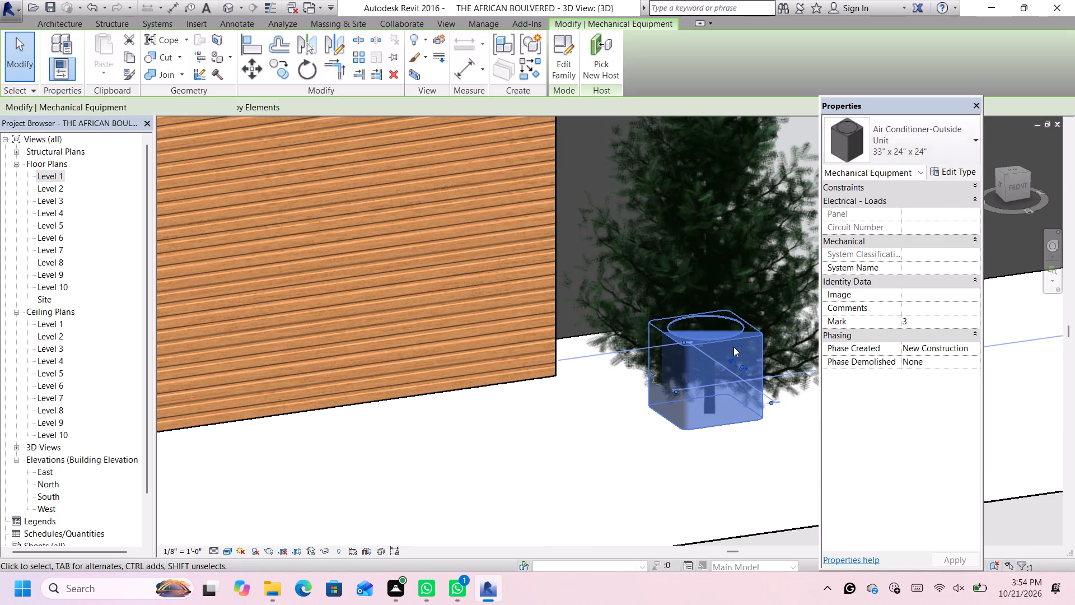
key(Right)
key(Right)
key(Right)
key(Right)
key(Right)
key(Right)
key(Right)
key(Right)
key(Right)
key(Right)
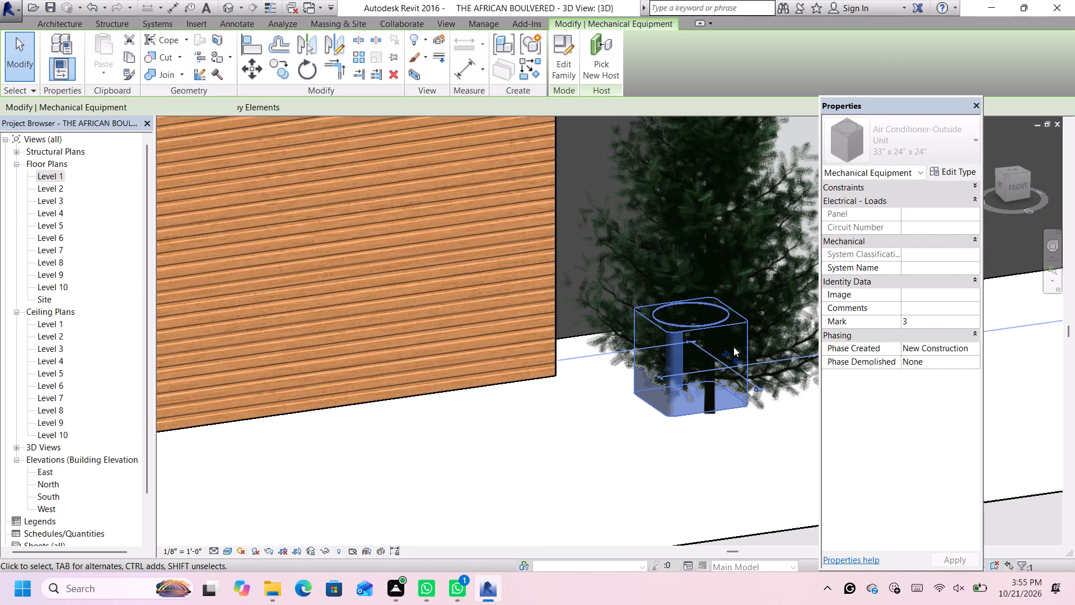
scroll(728, 373, down, 5)
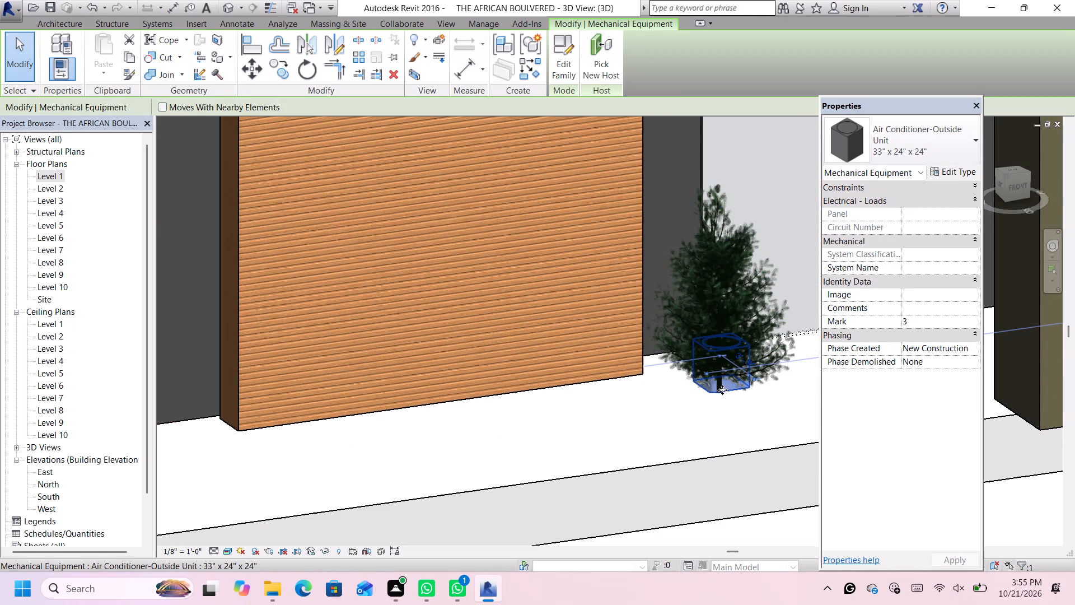
scroll(722, 389, down, 4)
click(729, 519)
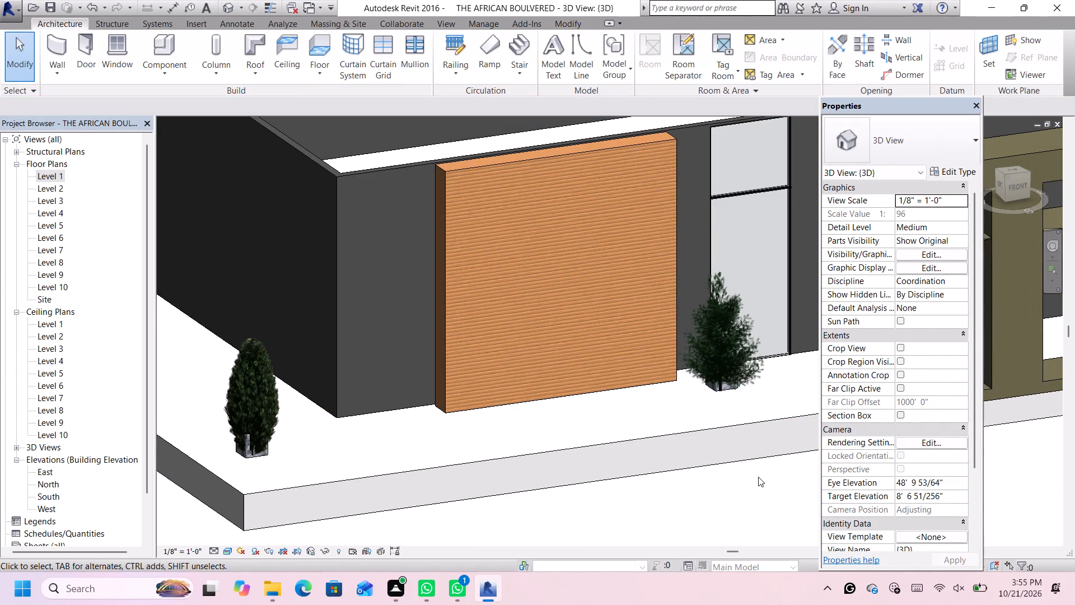
Examine the whole building front in 3D to check the trees and stone blocks against the facade.
scroll(758, 477, down, 6)
middle_drag(767, 466, 754, 457)
middle_drag(752, 455, 718, 434)
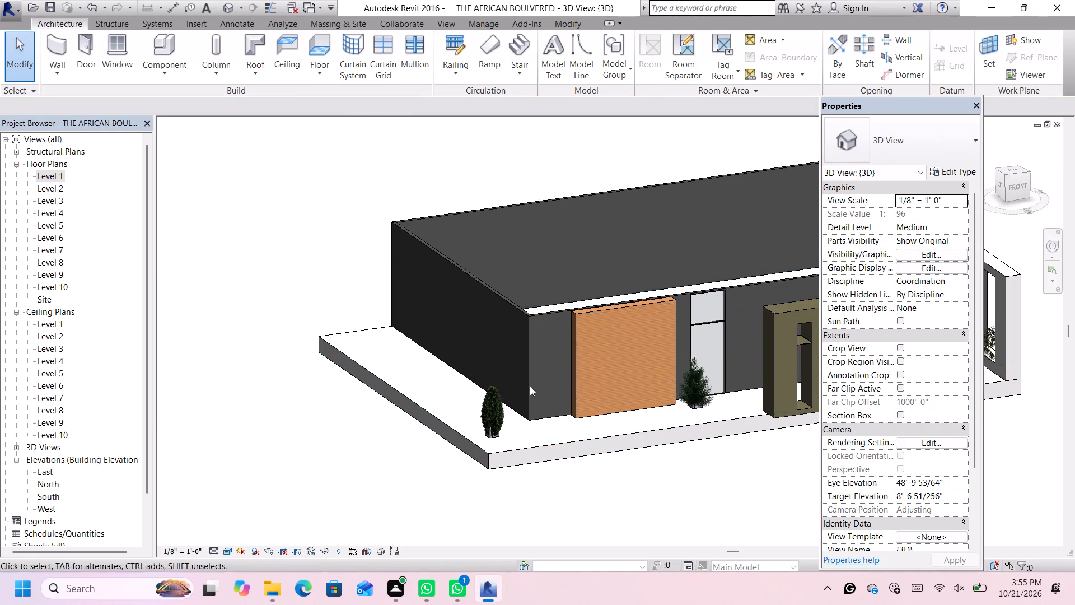
scroll(840, 451, down, 5)
scroll(741, 413, down, 5)
scroll(743, 426, up, 2)
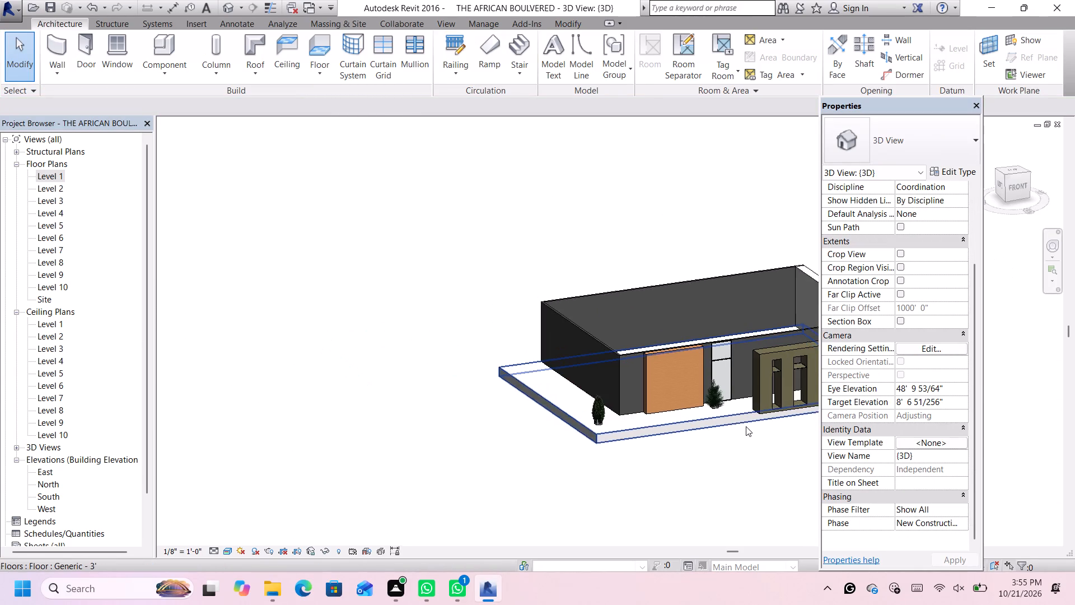
scroll(746, 426, up, 4)
scroll(753, 422, down, 6)
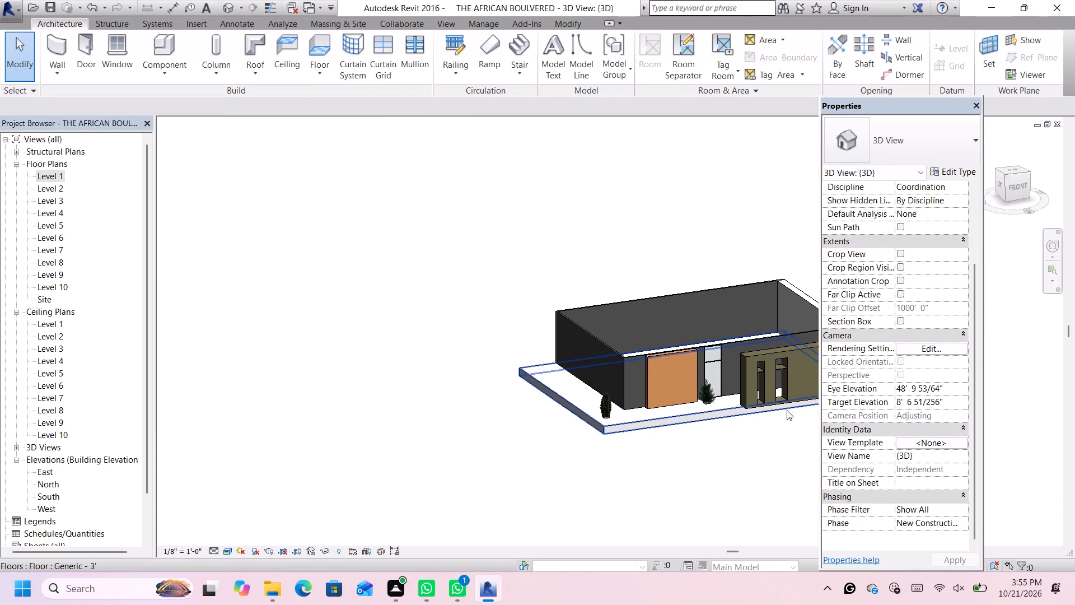
scroll(922, 389, down, 1)
scroll(814, 391, down, 10)
scroll(818, 310, up, 2)
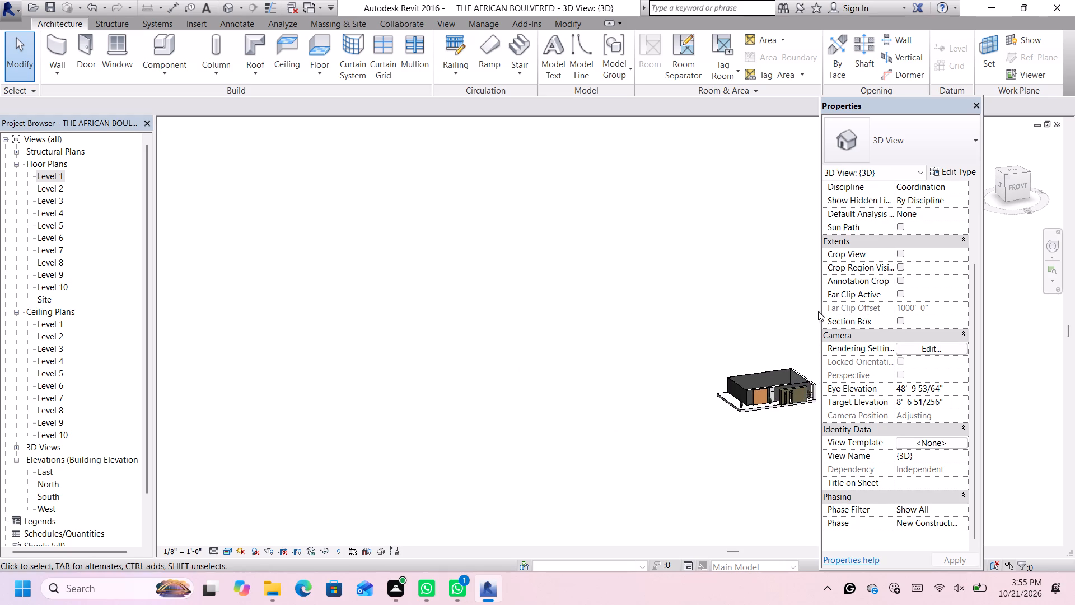
scroll(818, 311, up, 4)
scroll(774, 514, down, 2)
scroll(807, 511, up, 9)
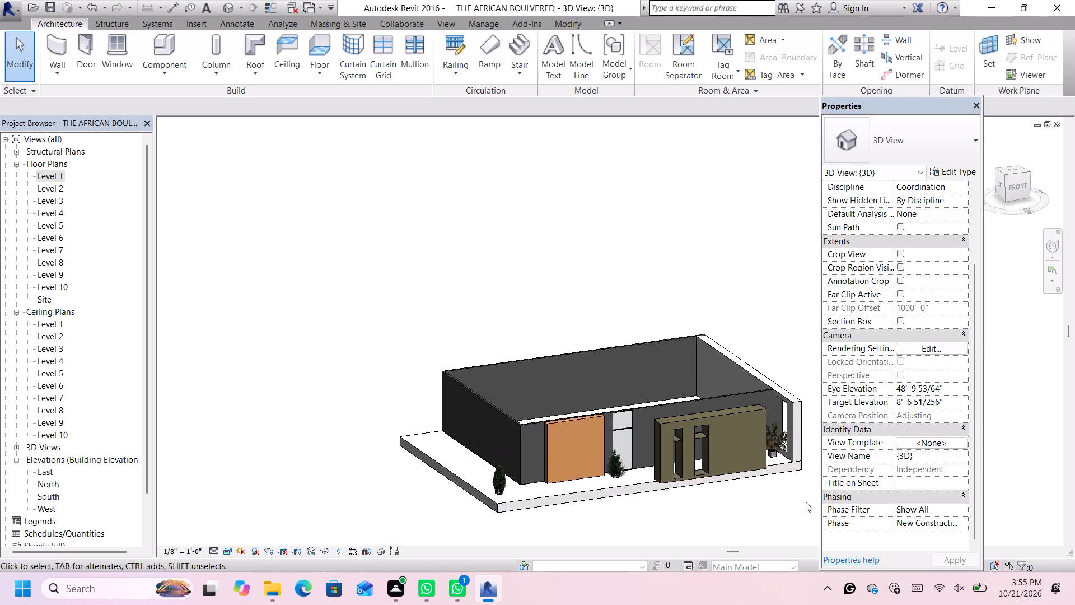
Nudge the stone block under the Golden Malay Palm slightly backward to centre it around the palm's trunk.
scroll(806, 502, up, 4)
scroll(750, 406, down, 1)
scroll(750, 406, up, 11)
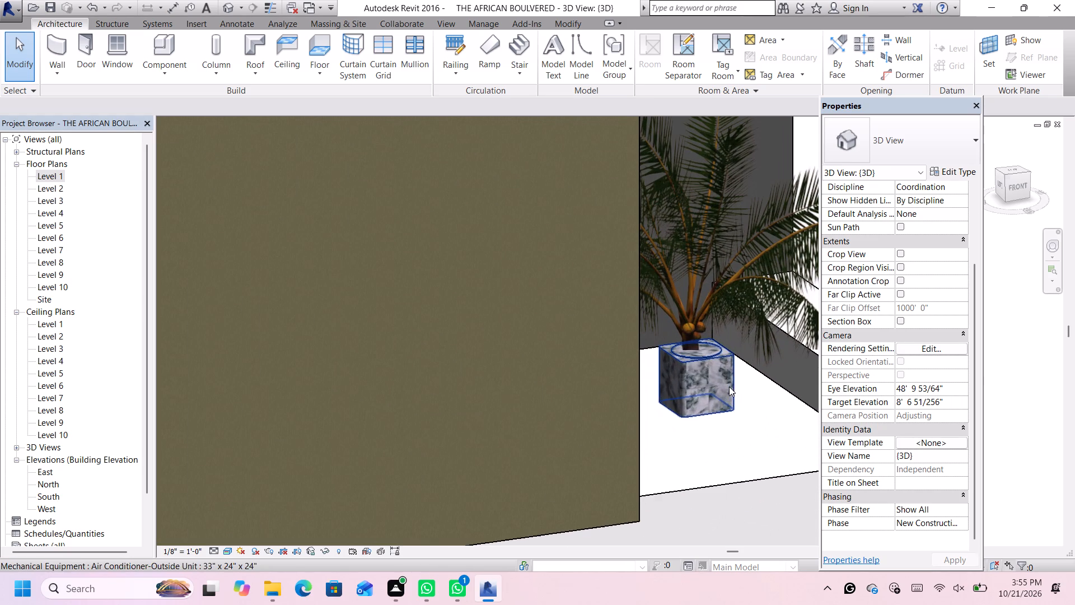
click(706, 361)
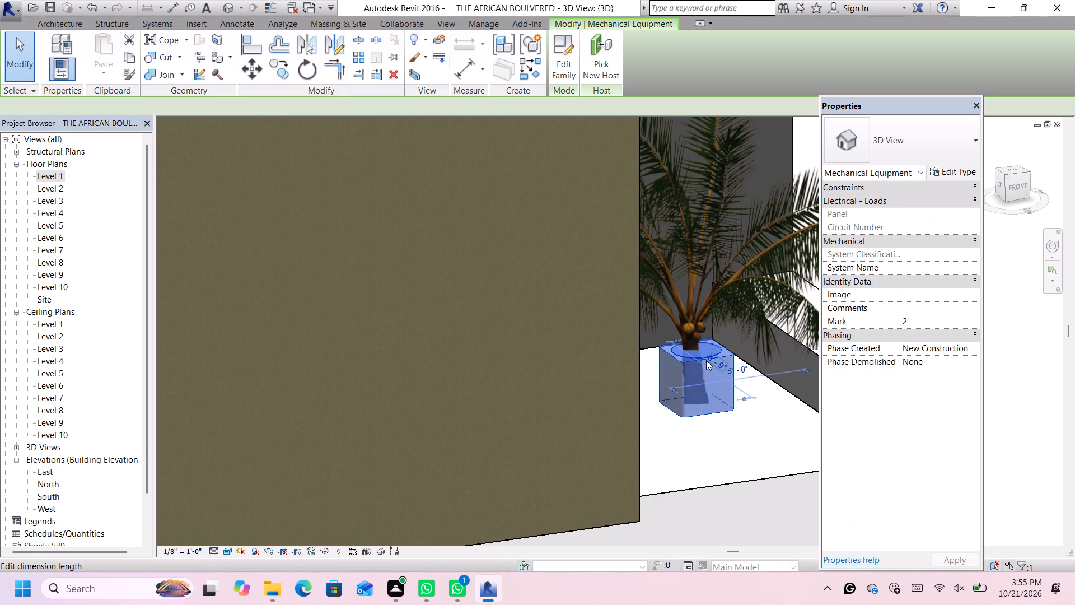
key(Up)
key(Up)
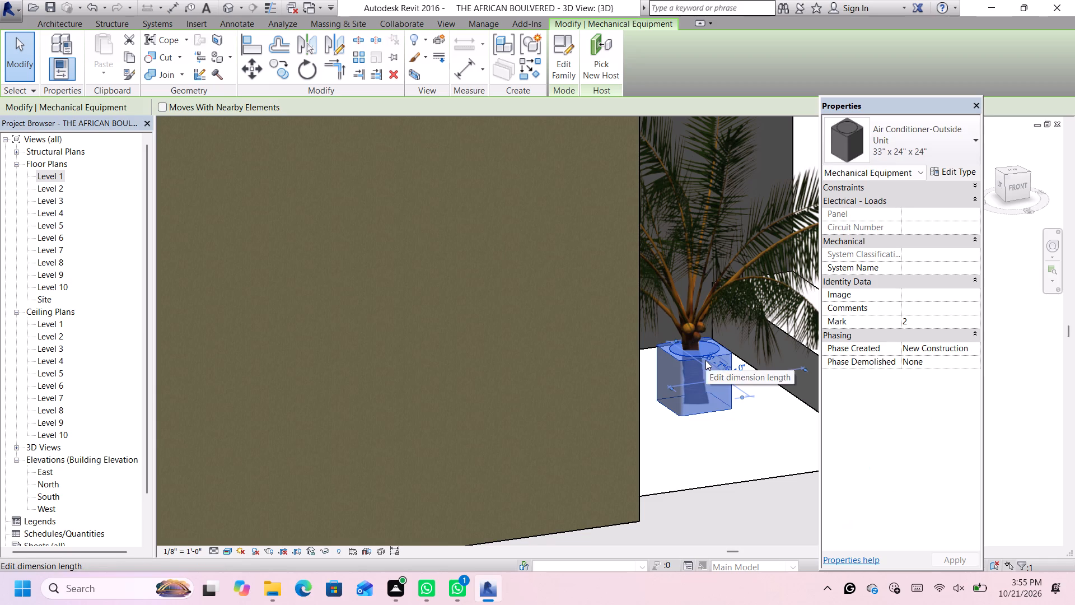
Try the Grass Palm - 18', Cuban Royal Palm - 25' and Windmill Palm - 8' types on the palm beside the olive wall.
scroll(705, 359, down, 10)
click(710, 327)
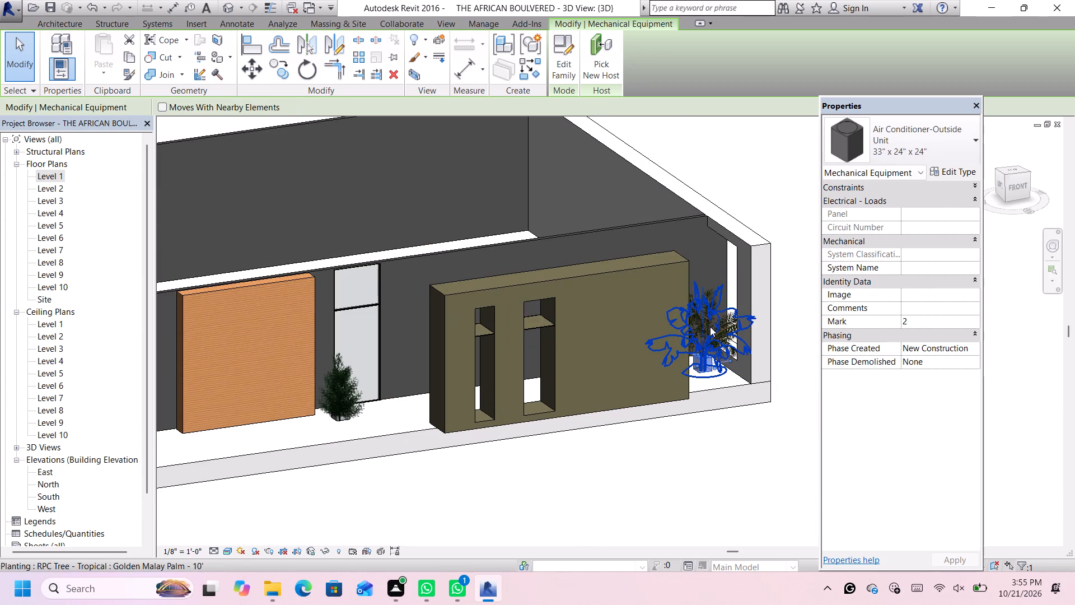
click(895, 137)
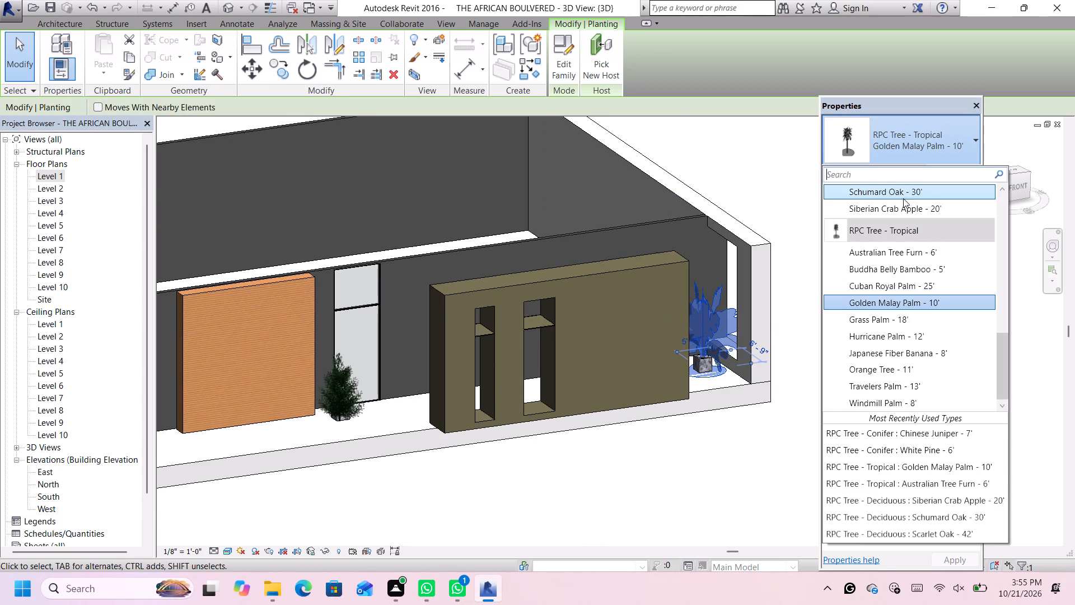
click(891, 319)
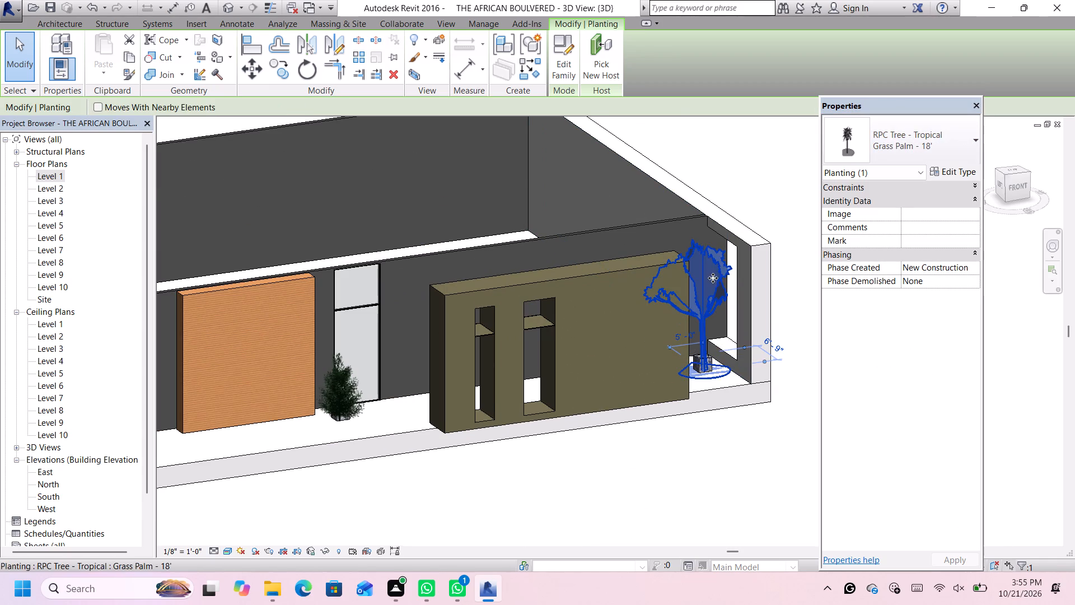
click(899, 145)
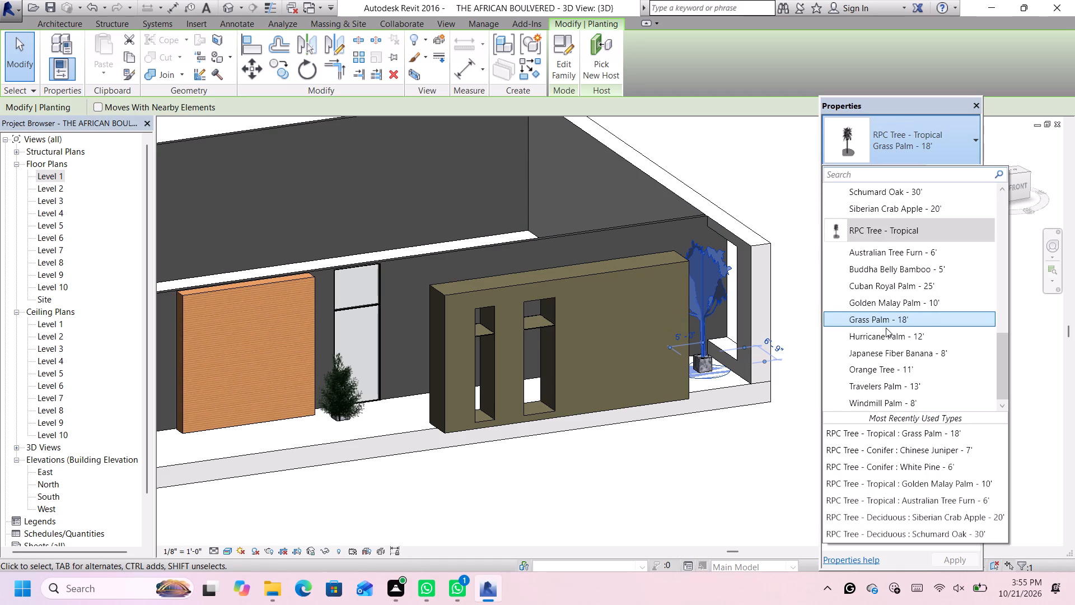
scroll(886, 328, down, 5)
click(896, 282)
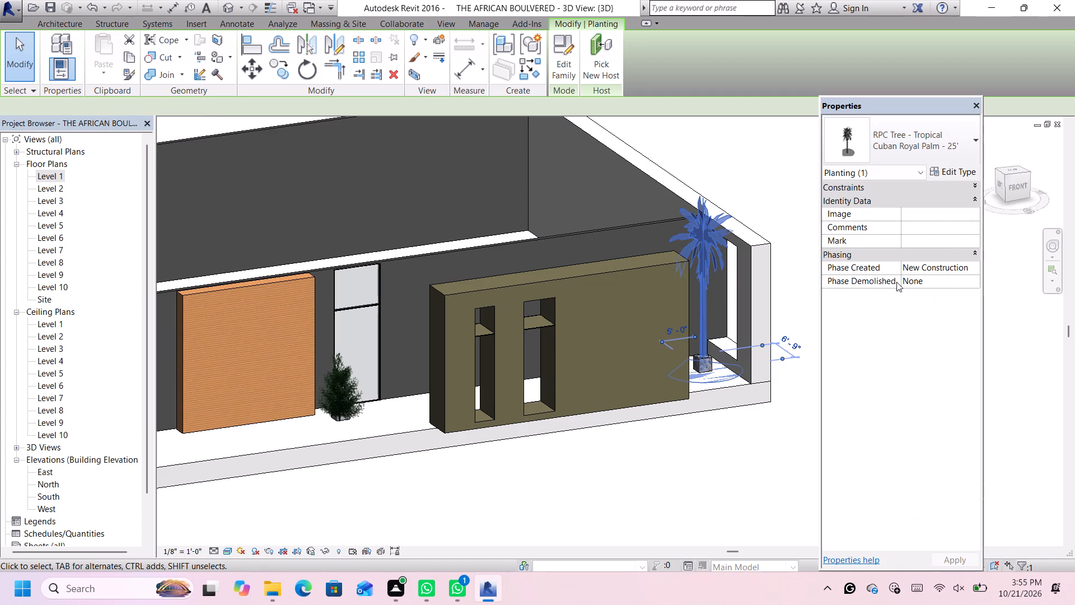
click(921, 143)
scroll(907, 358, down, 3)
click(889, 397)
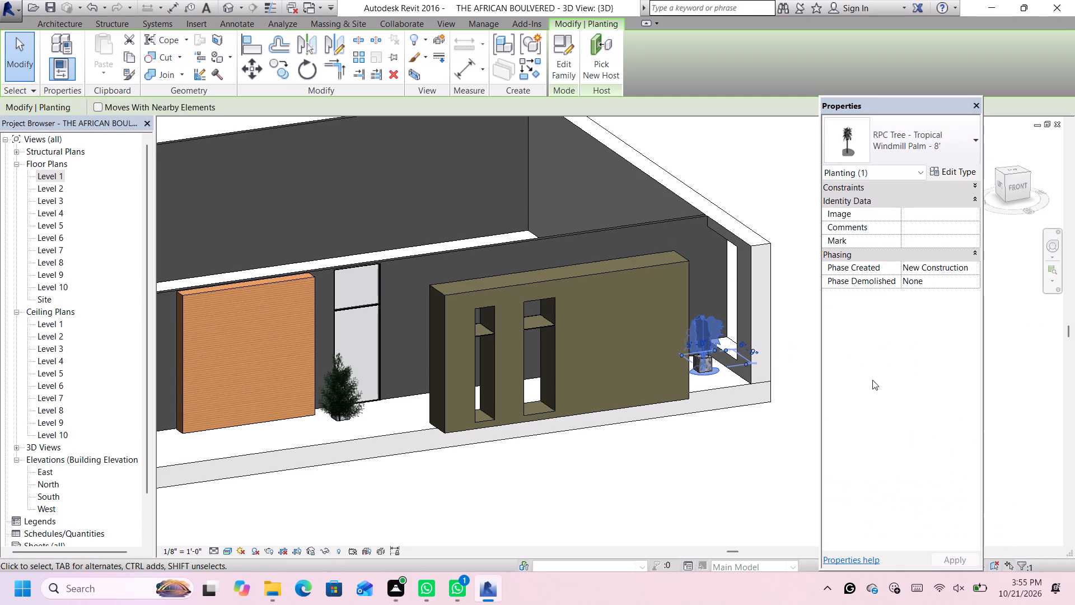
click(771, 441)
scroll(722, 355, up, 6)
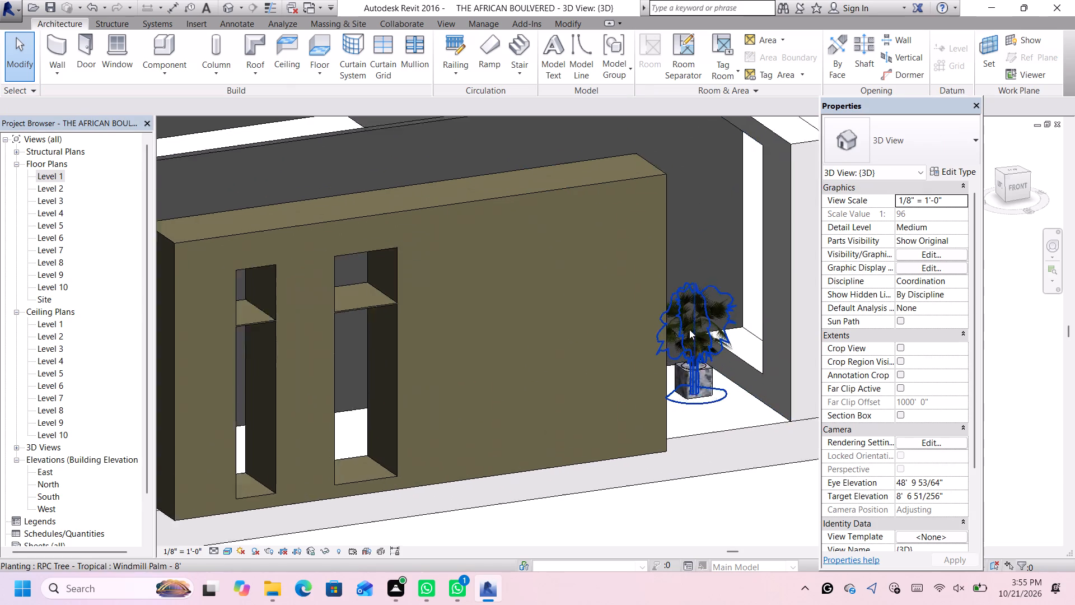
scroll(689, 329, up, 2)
Change the potted palm beside the olive wall to the Travelers Palm - 13' type.
click(929, 143)
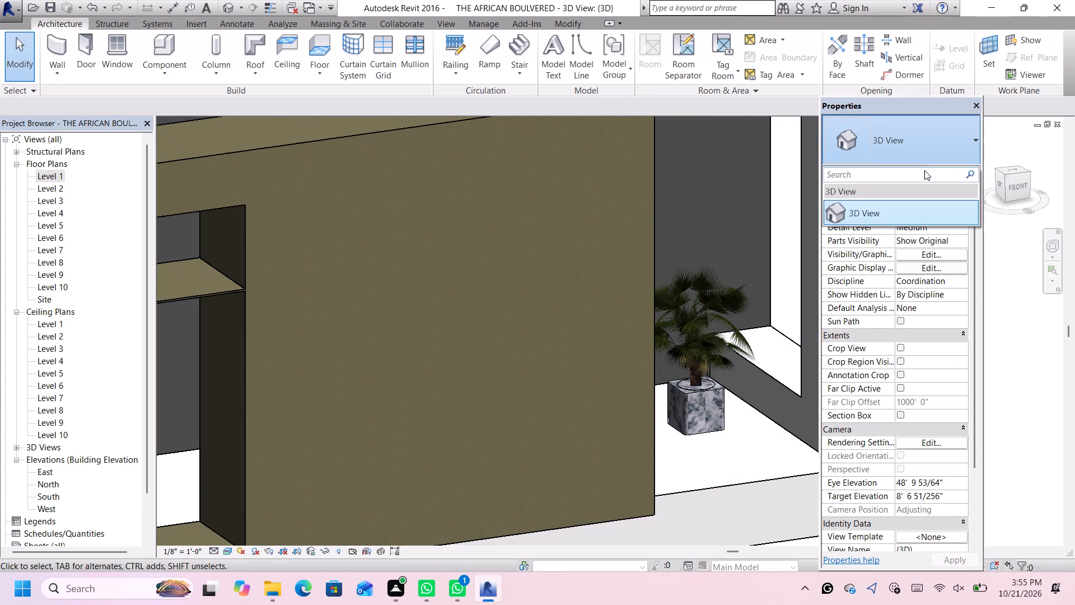
click(700, 330)
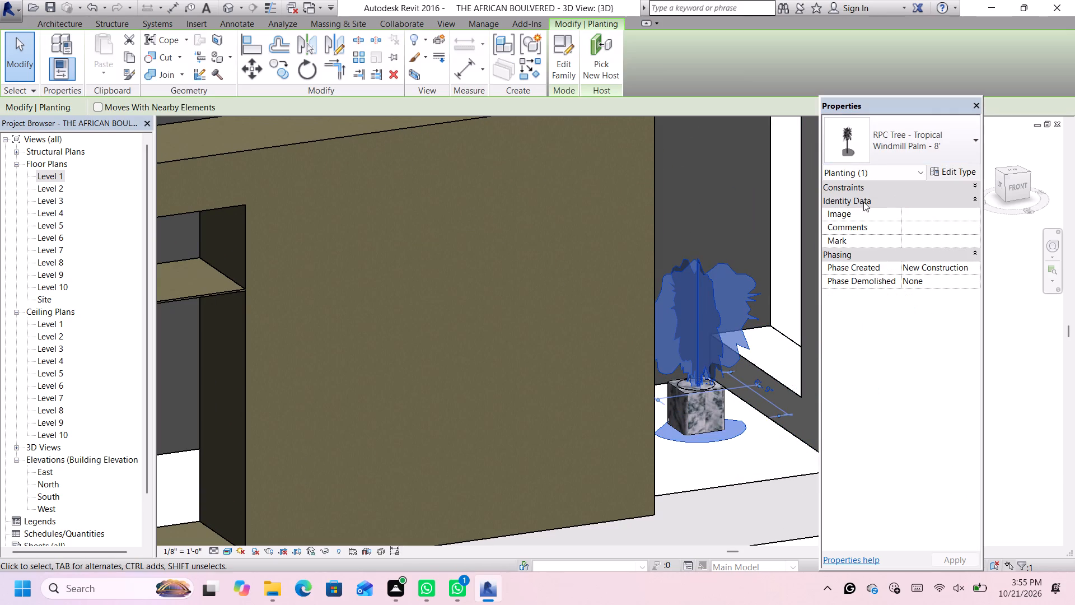
click(924, 152)
click(886, 379)
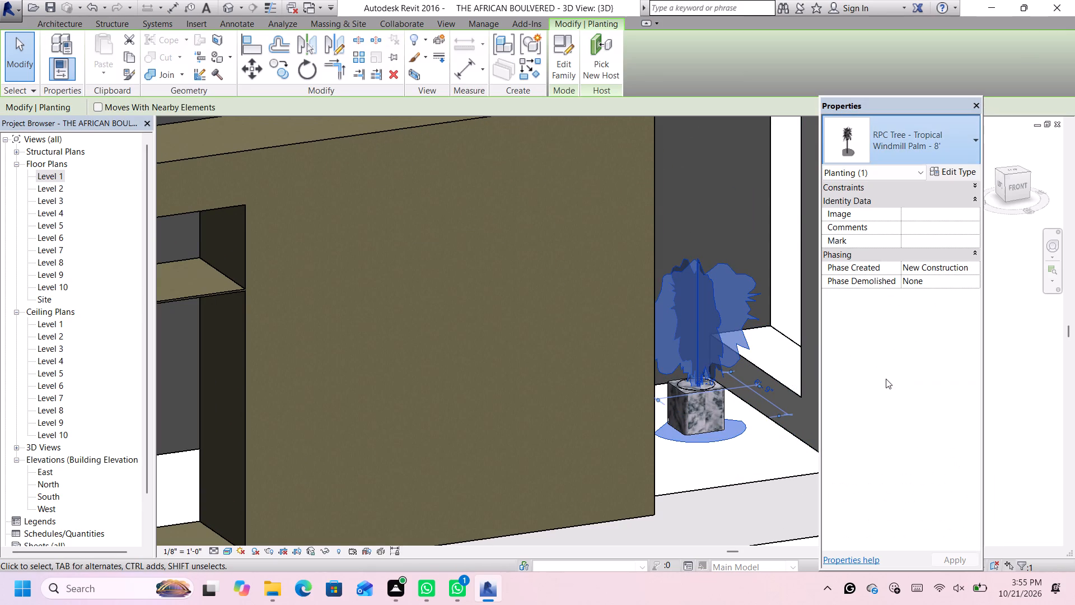
Examine the building front in 3D to check the replaced palm against the olive wall and the other trees.
scroll(766, 389, down, 7)
click(739, 494)
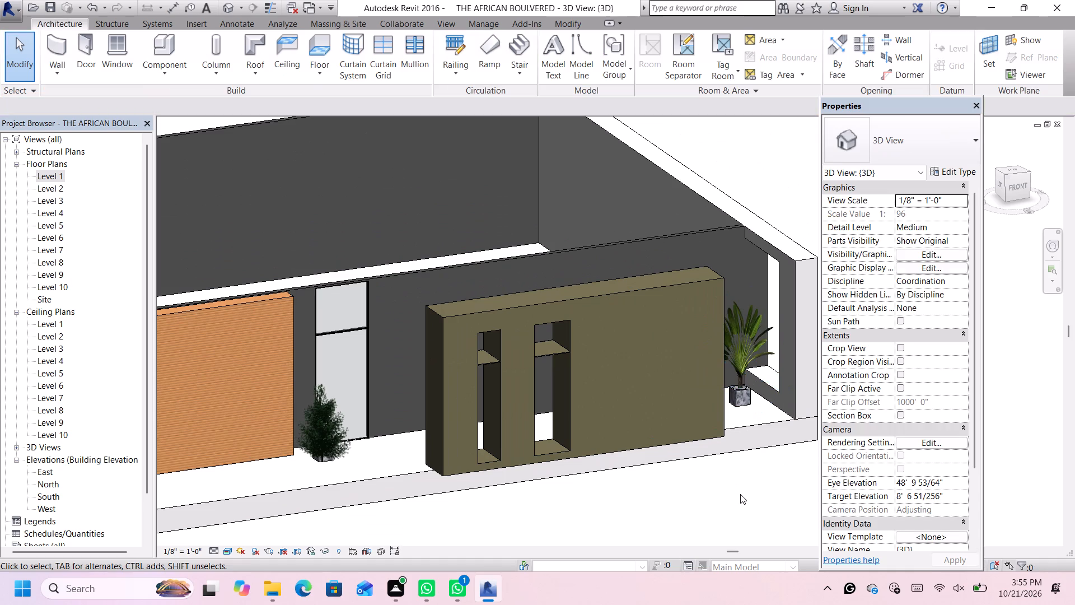
scroll(763, 358, up, 5)
scroll(757, 365, down, 8)
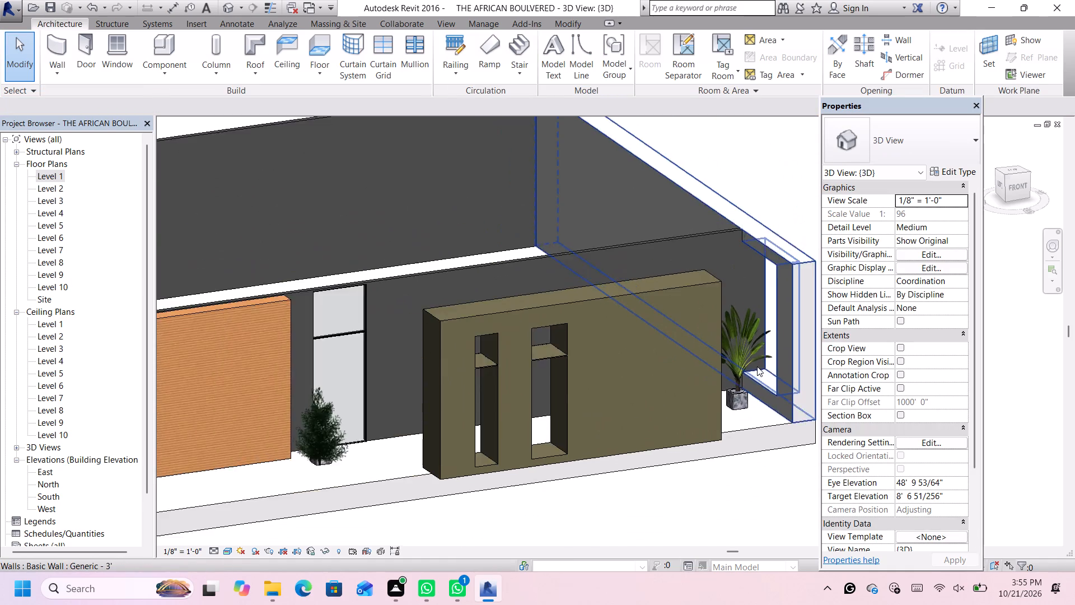
scroll(757, 366, down, 4)
click(722, 452)
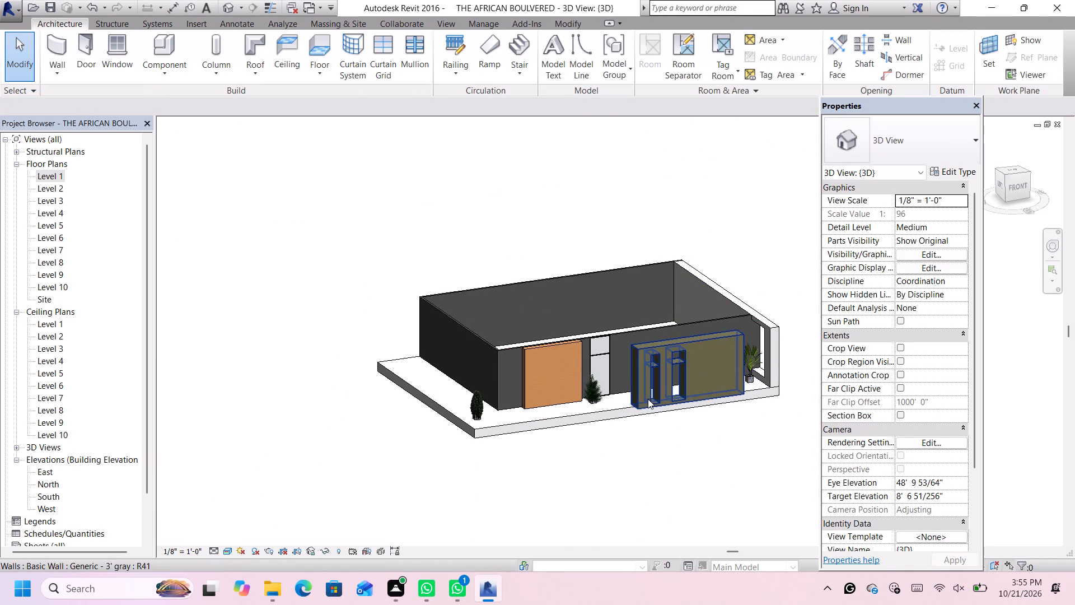
scroll(648, 399, down, 3)
scroll(726, 373, up, 5)
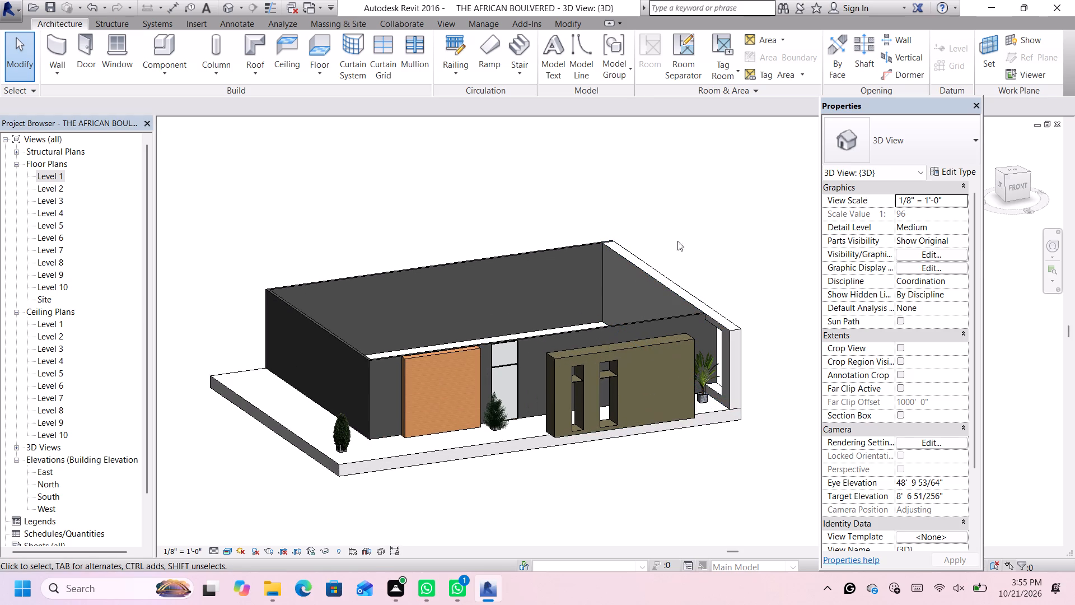
Create a straight 10'-6" railing from the white end wall to the olive wall, 1' behind the slab's front edge, sketching it in top view.
click(468, 49)
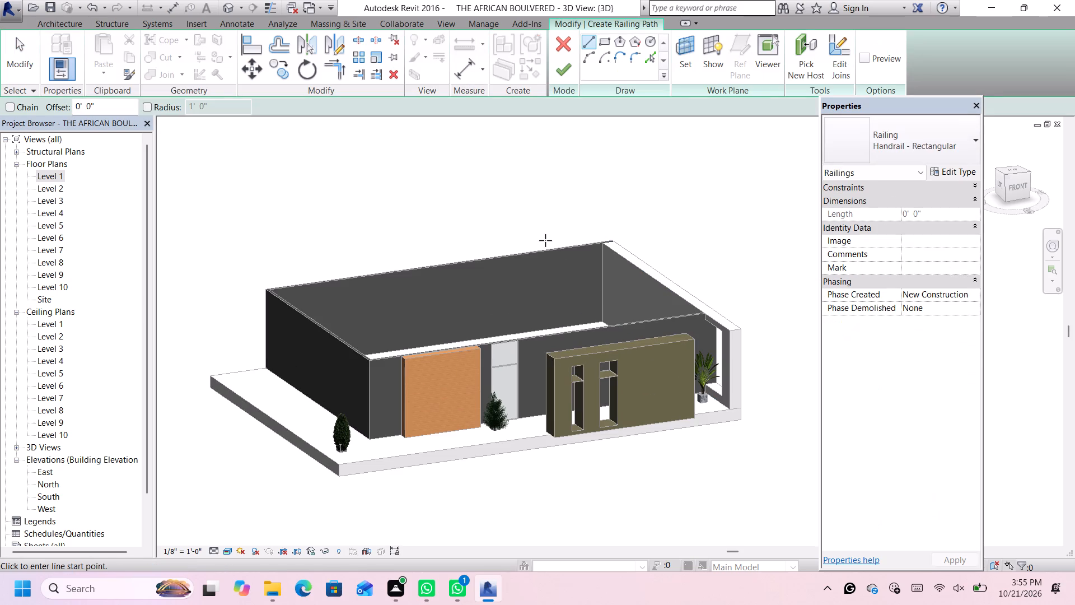
click(1015, 170)
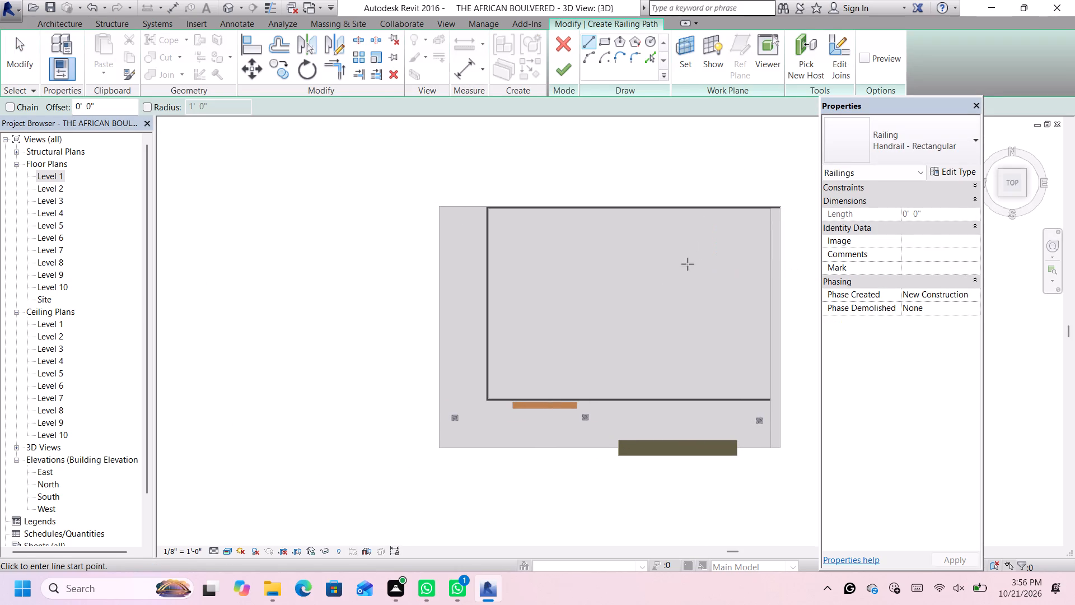
scroll(781, 420, down, 1)
scroll(786, 423, up, 5)
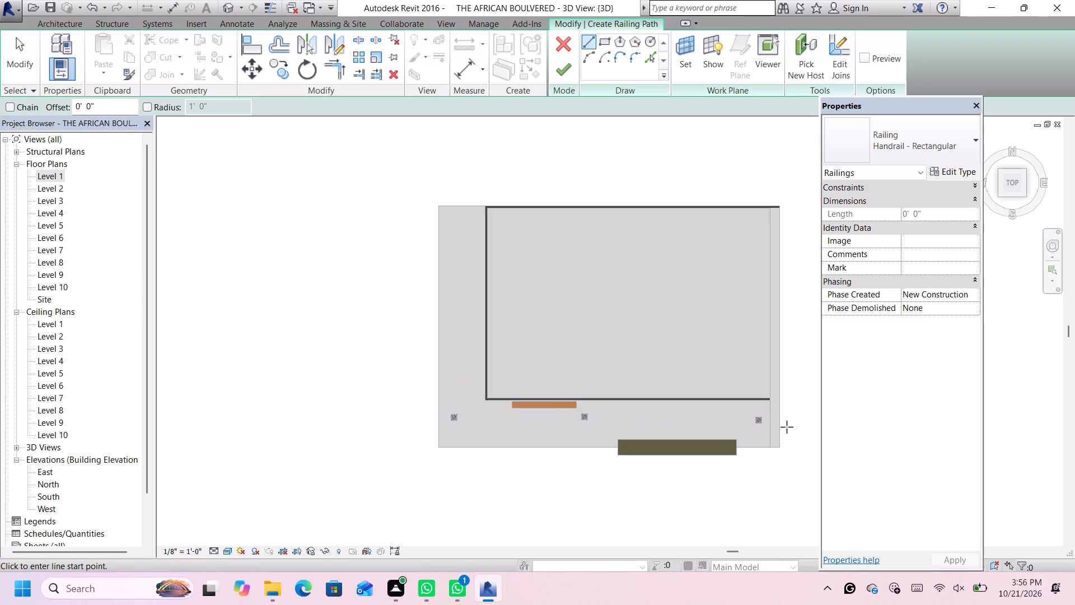
scroll(788, 454, up, 7)
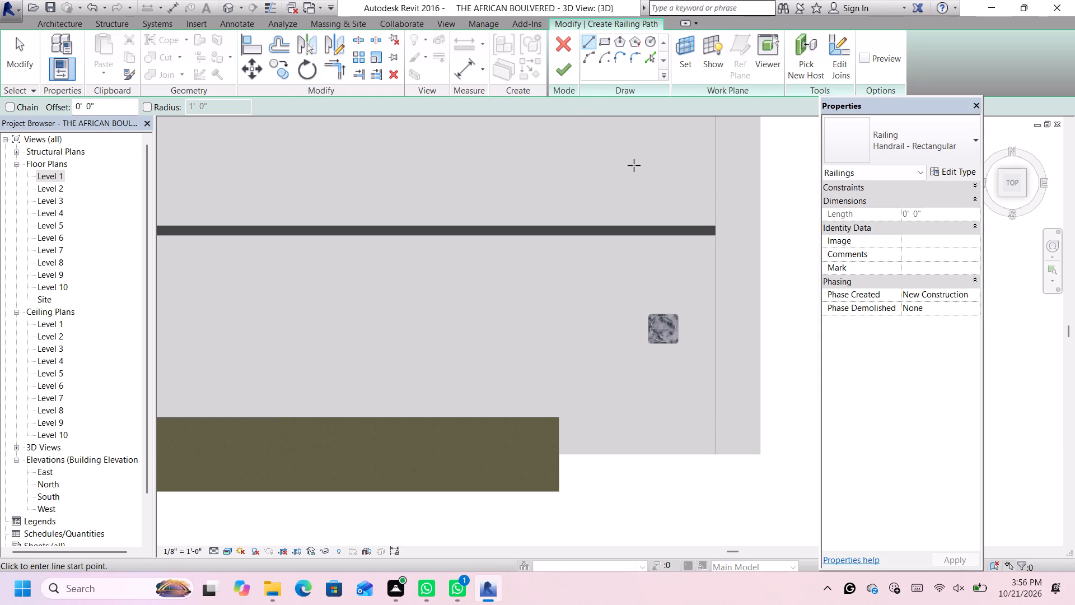
click(713, 438)
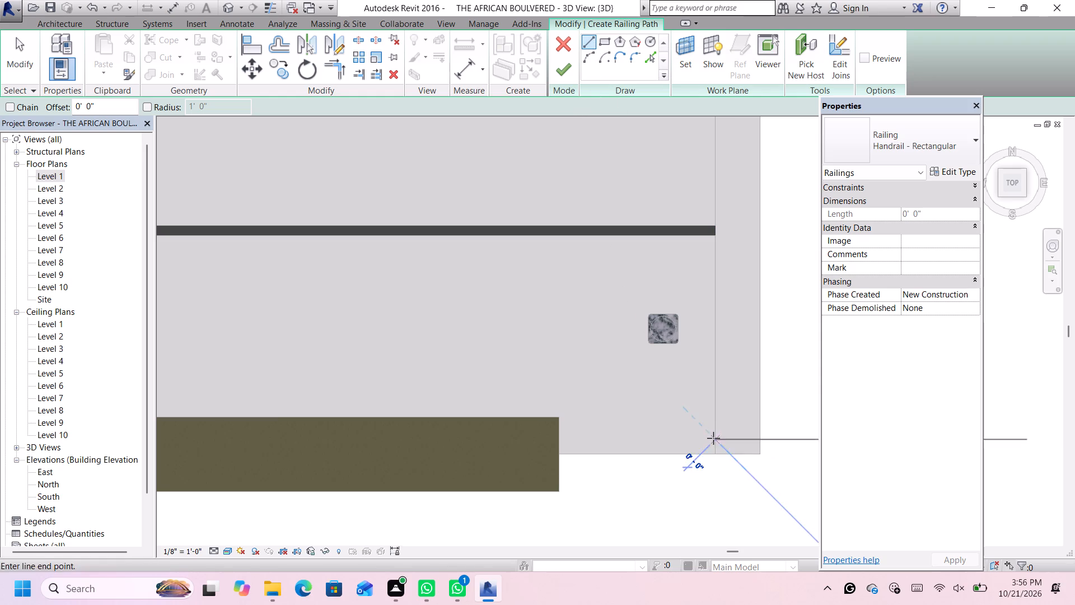
scroll(559, 438, up, 2)
click(559, 438)
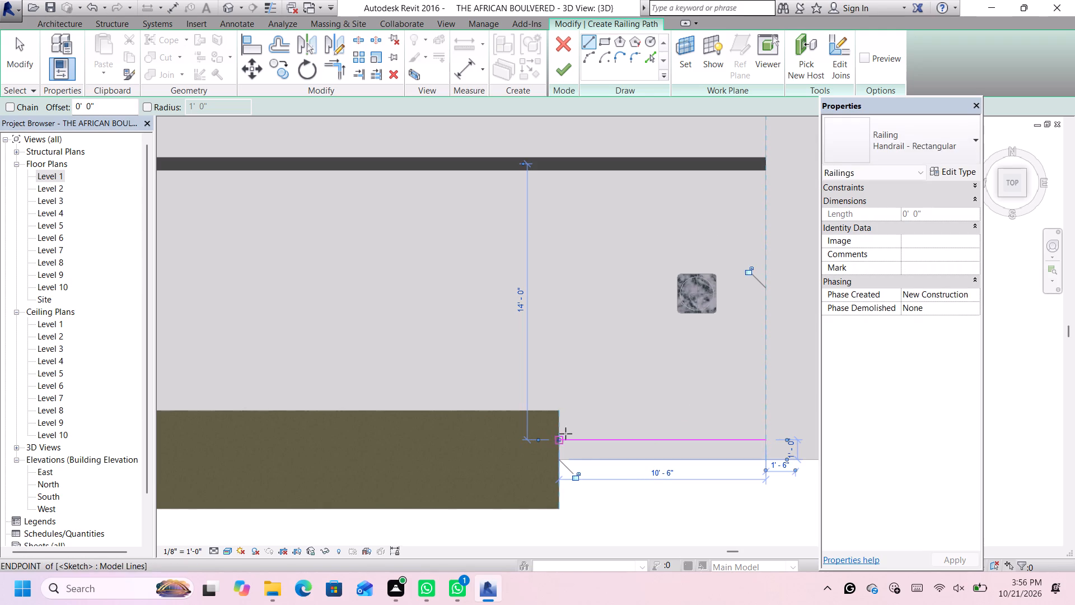
scroll(752, 379, down, 6)
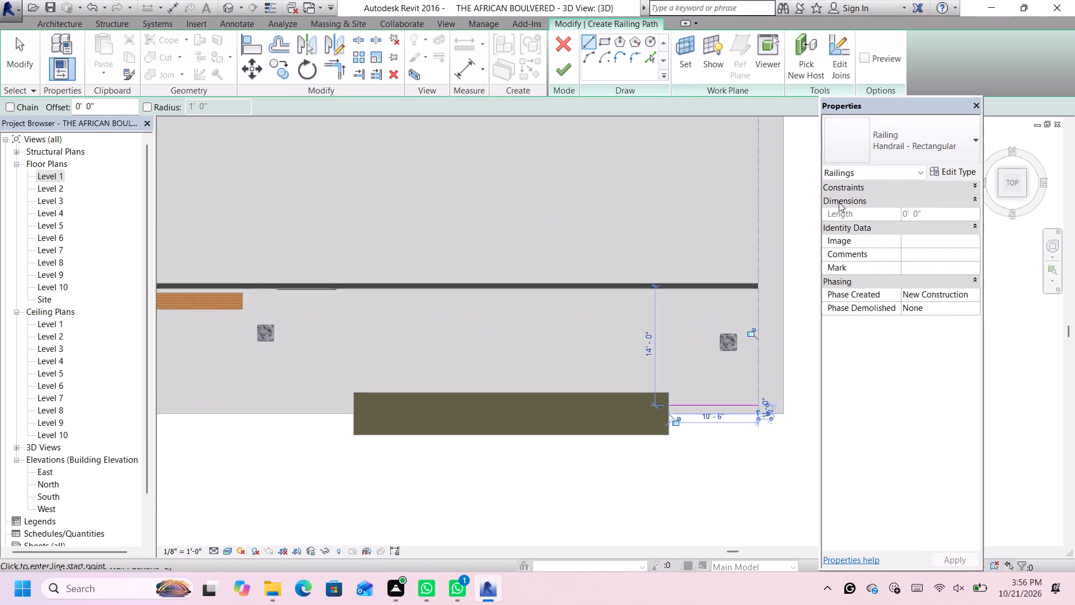
scroll(757, 378, up, 3)
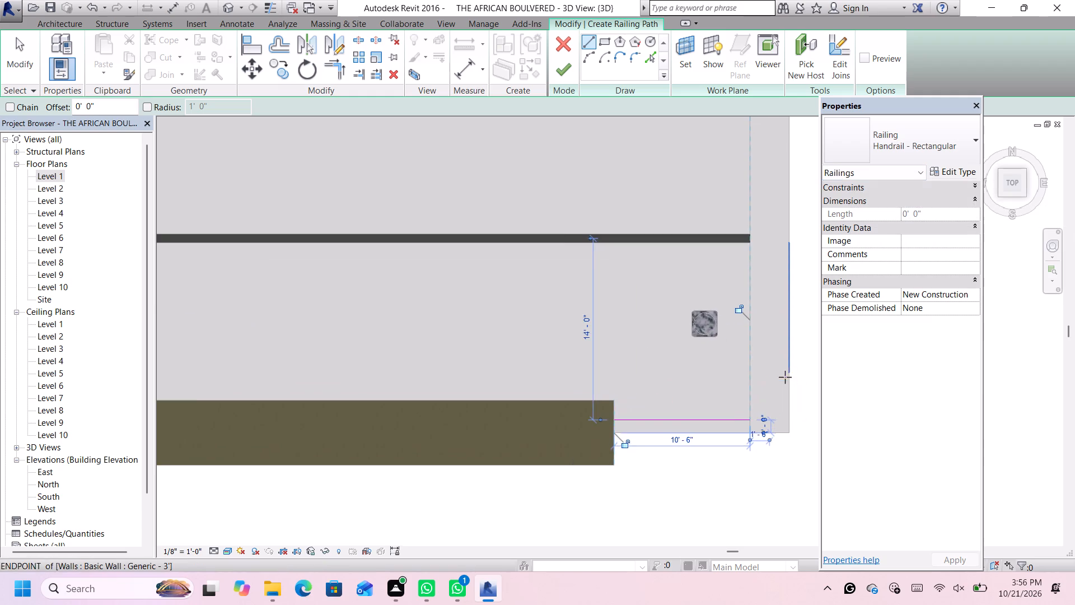
scroll(794, 379, up, 5)
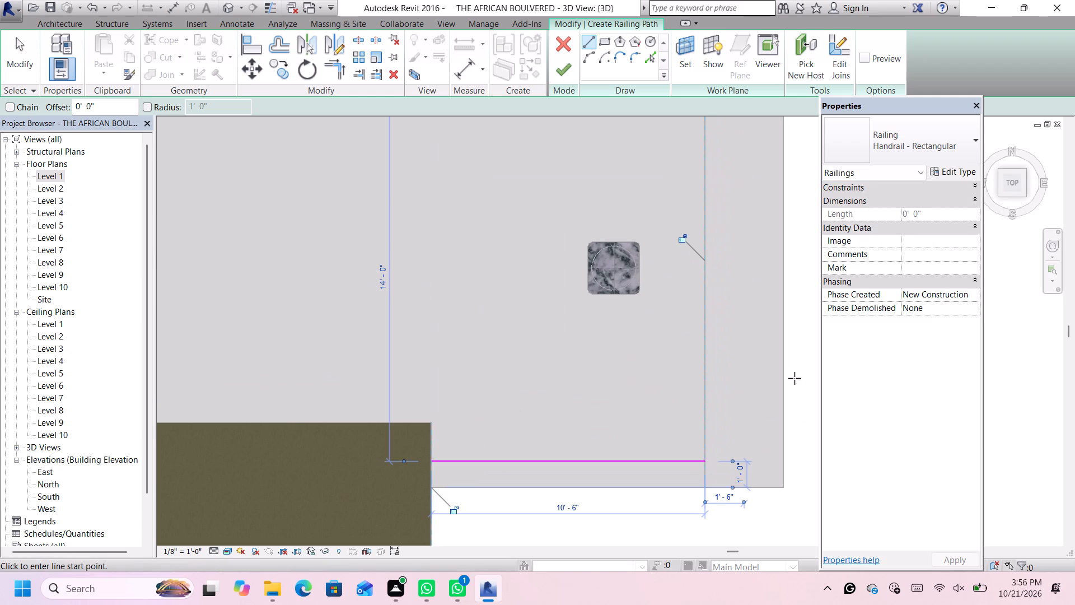
click(569, 71)
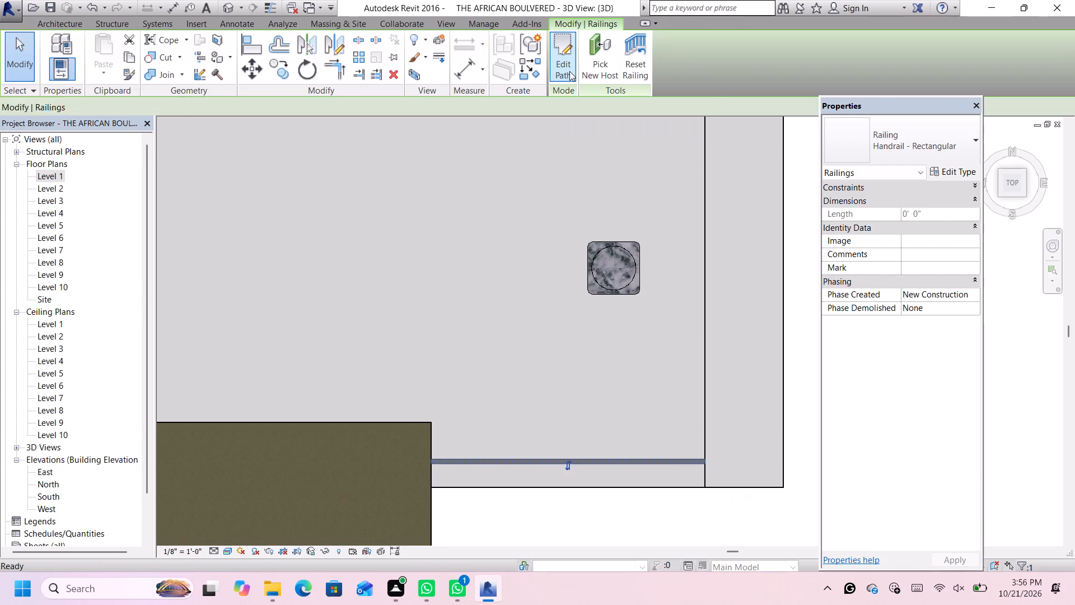
Change the new railing between the olive wall and the end wall to the Glass Panel - Bottom Fill type.
scroll(664, 216, down, 4)
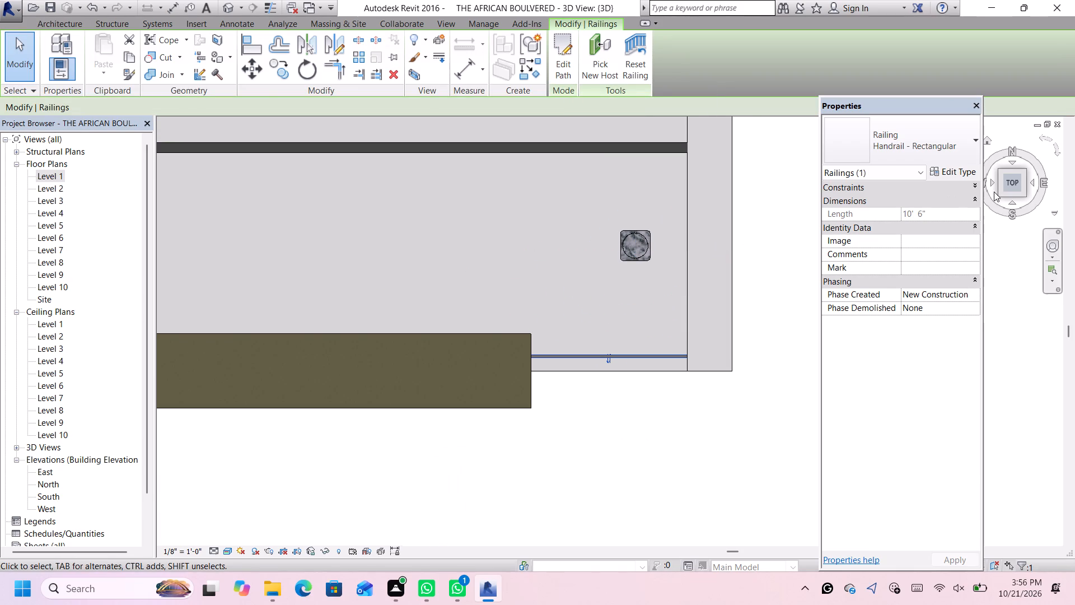
click(999, 194)
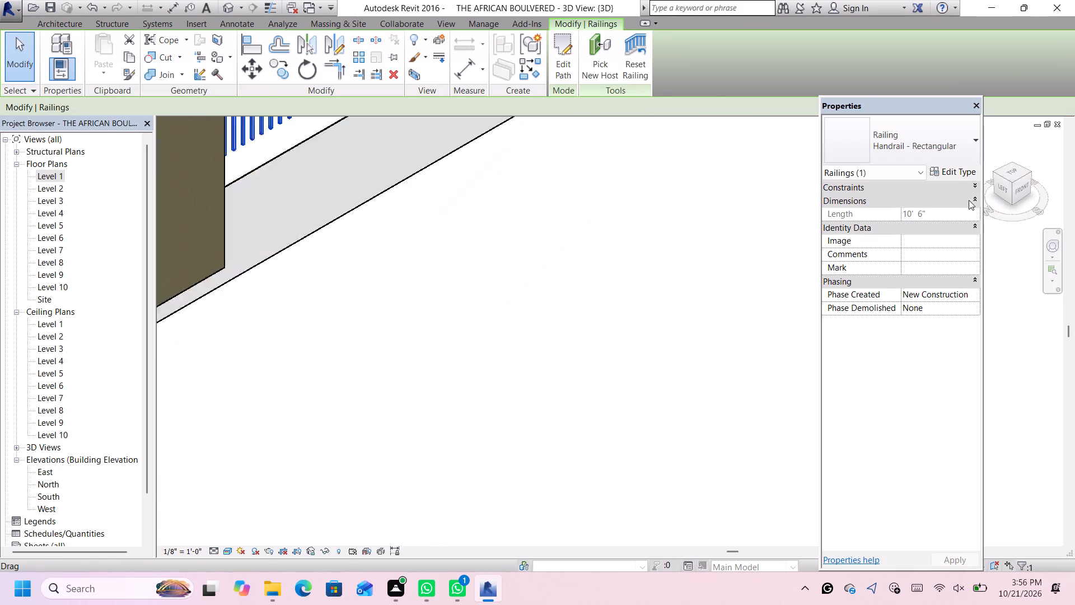
scroll(689, 252, down, 5)
scroll(689, 252, up, 2)
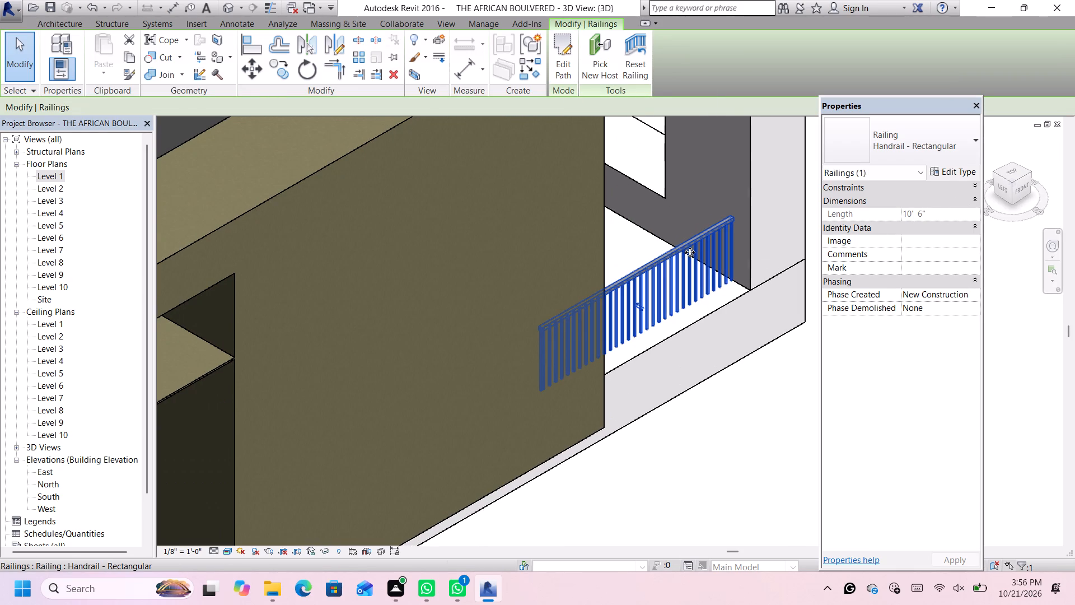
click(690, 252)
click(937, 133)
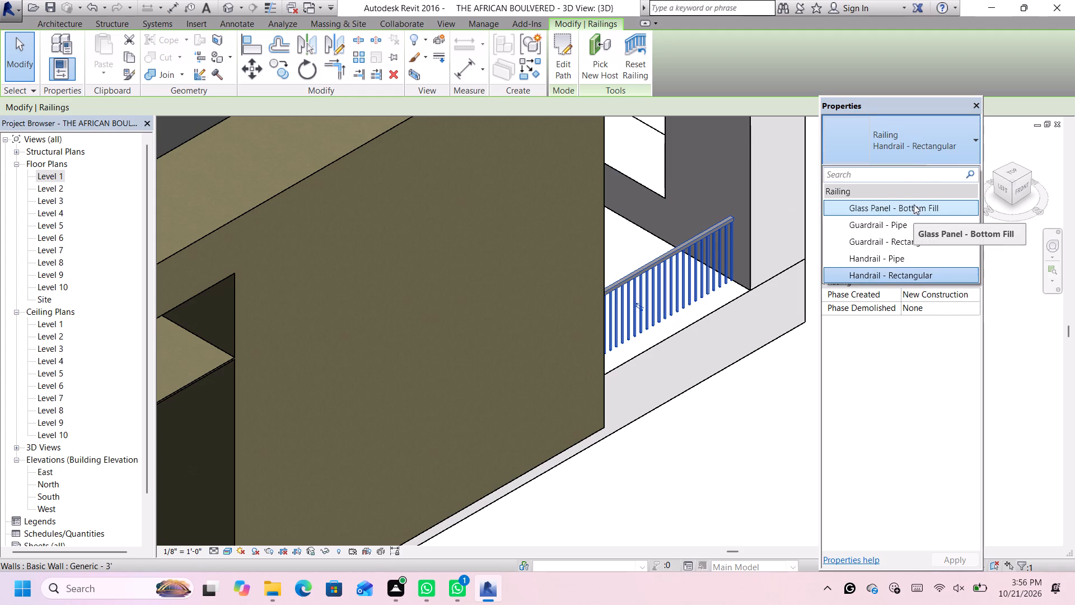
click(901, 214)
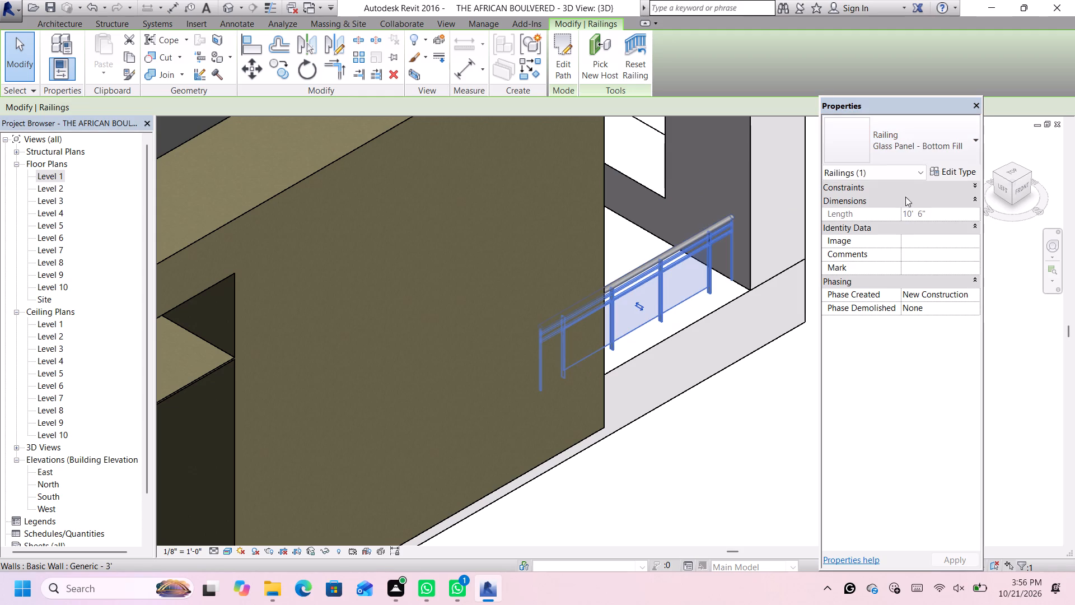
scroll(705, 284, down, 2)
scroll(736, 277, up, 4)
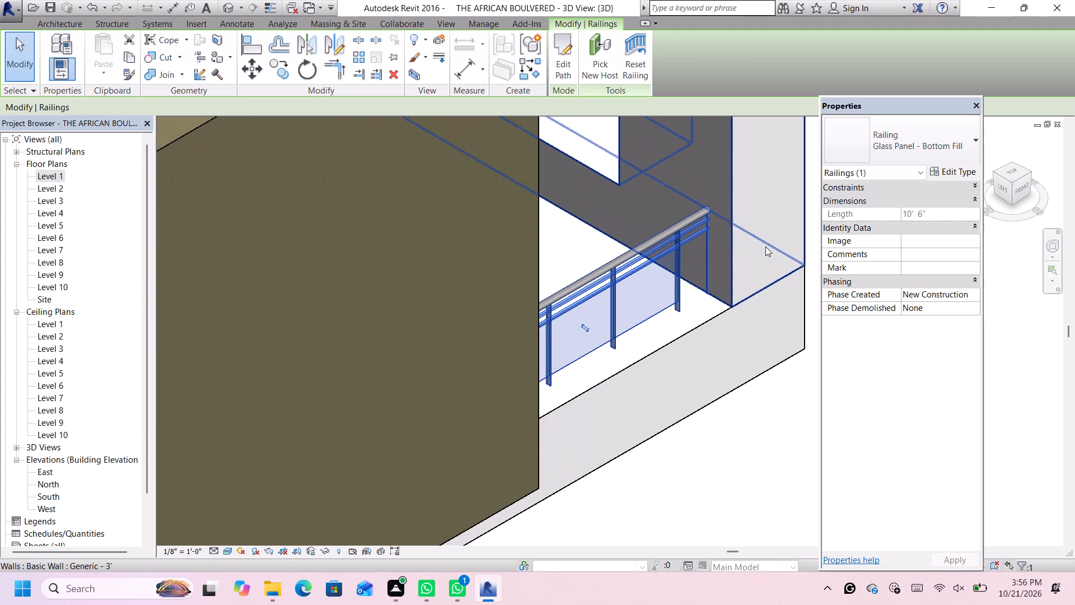
scroll(789, 197, up, 2)
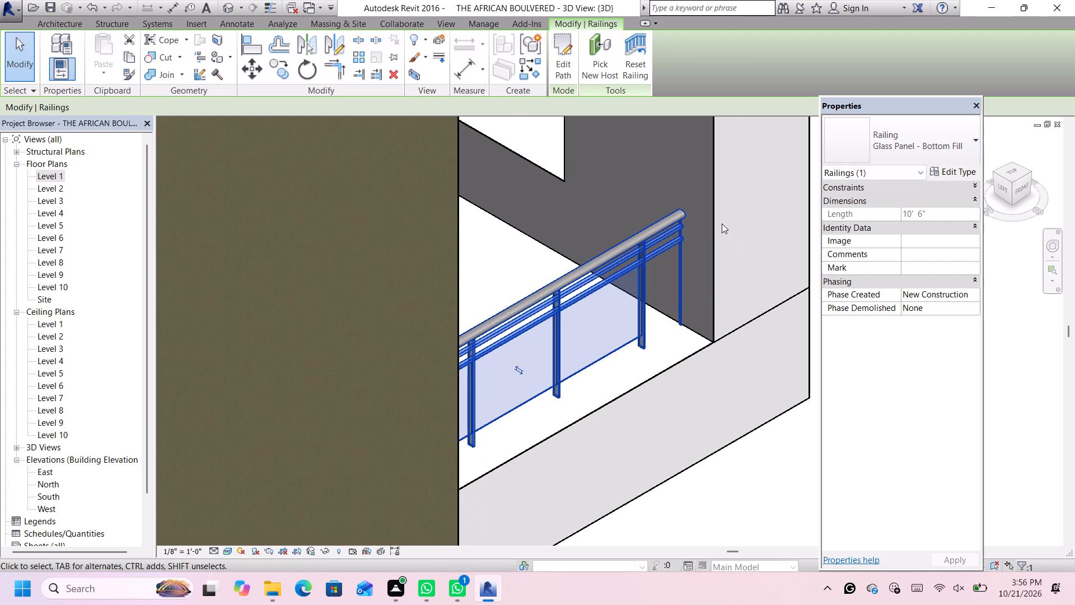
scroll(701, 237, up, 1)
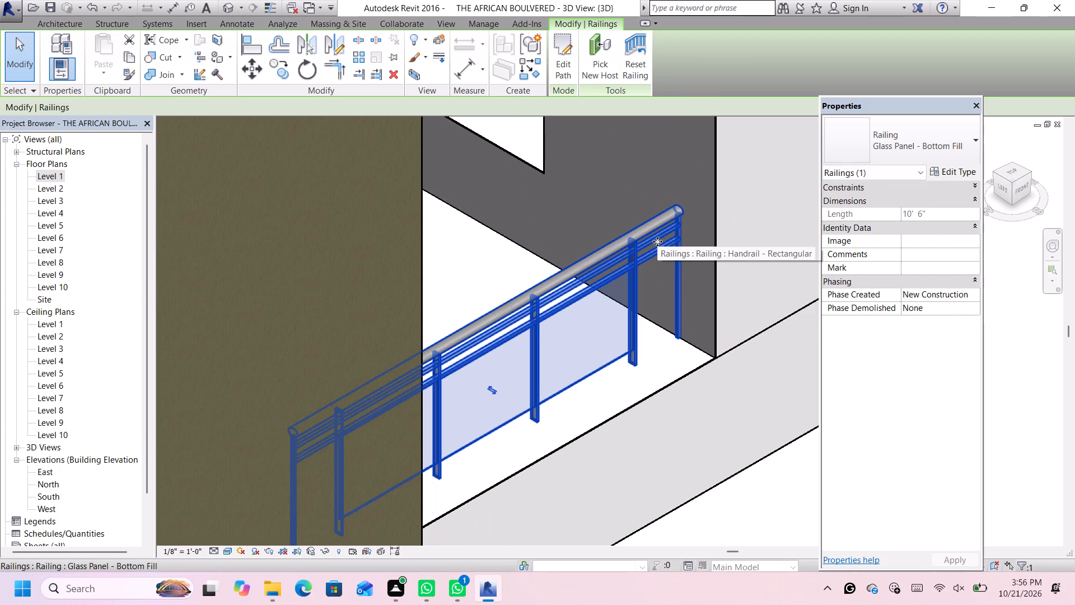
Set the top rail height of the Glass Panel - Bottom Fill railing type to 7' and apply it.
click(956, 170)
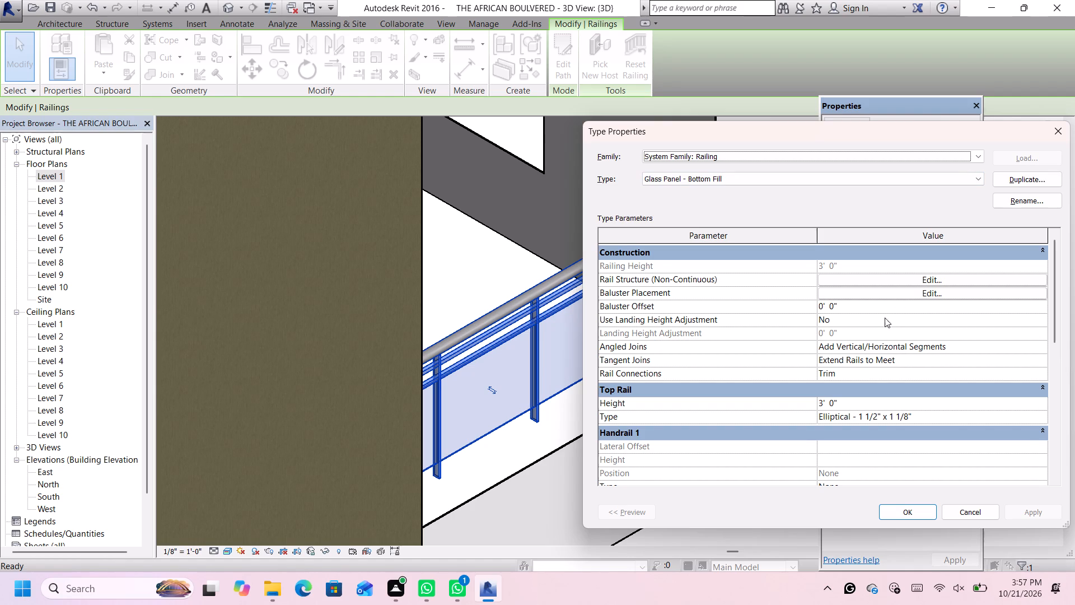
scroll(880, 325, down, 1)
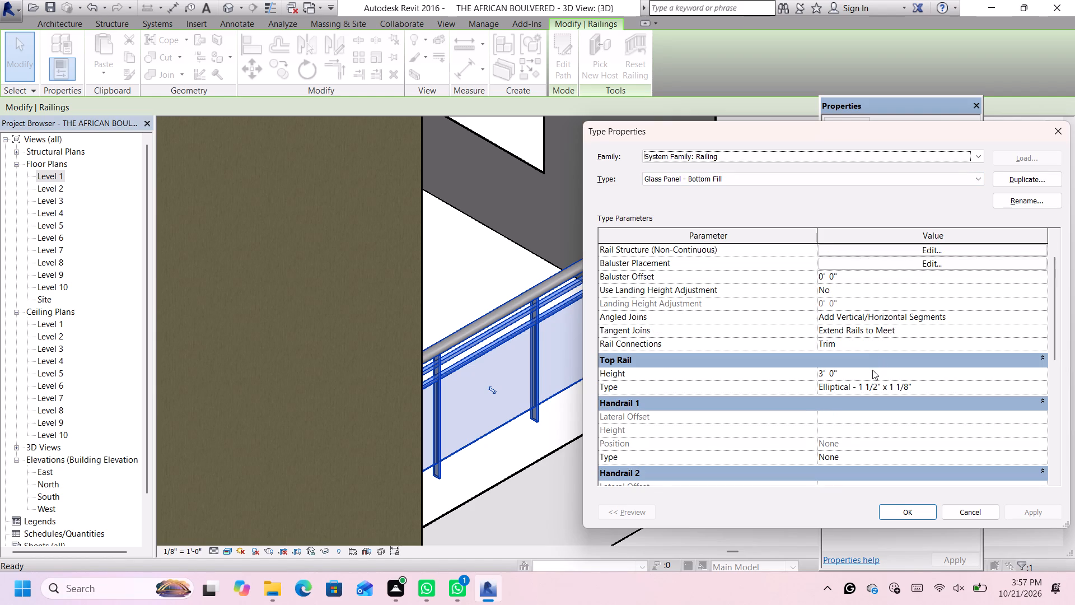
scroll(847, 376, down, 1)
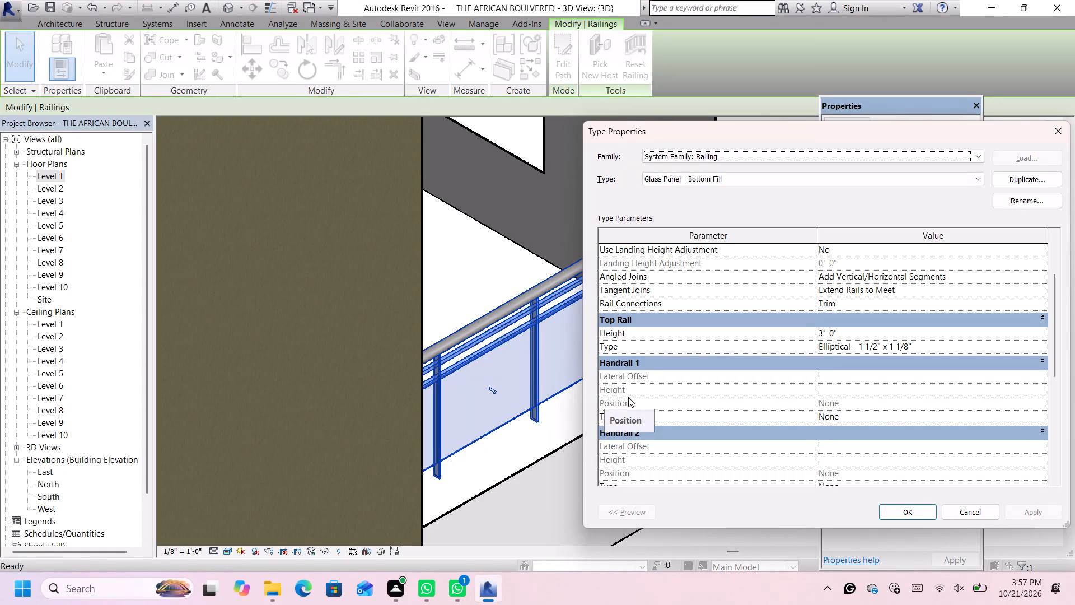
click(865, 328)
key(BackSpace)
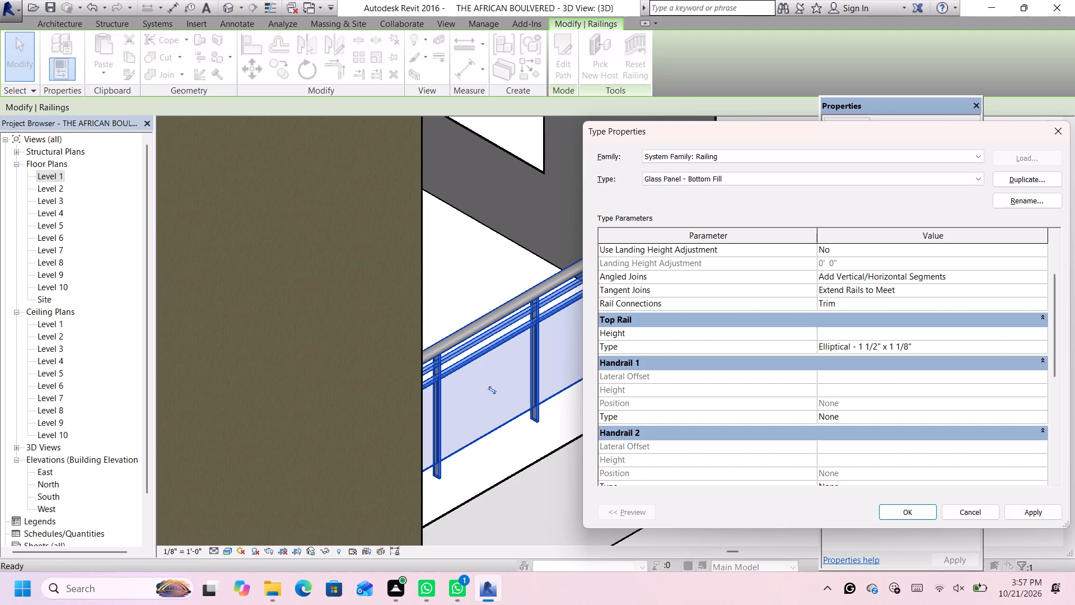
text(7')
key(Return)
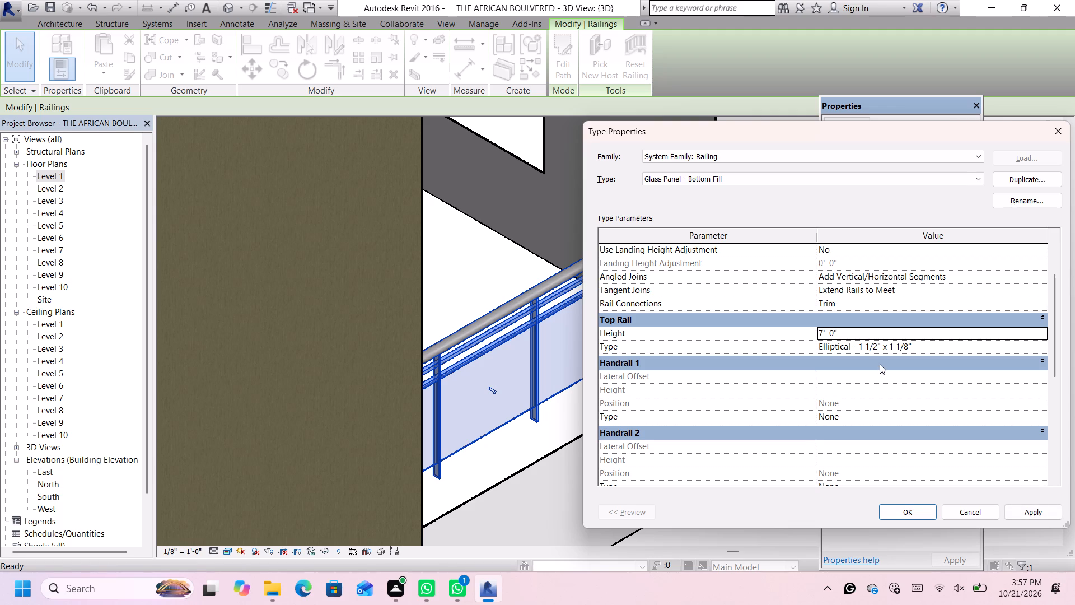
scroll(868, 369, down, 1)
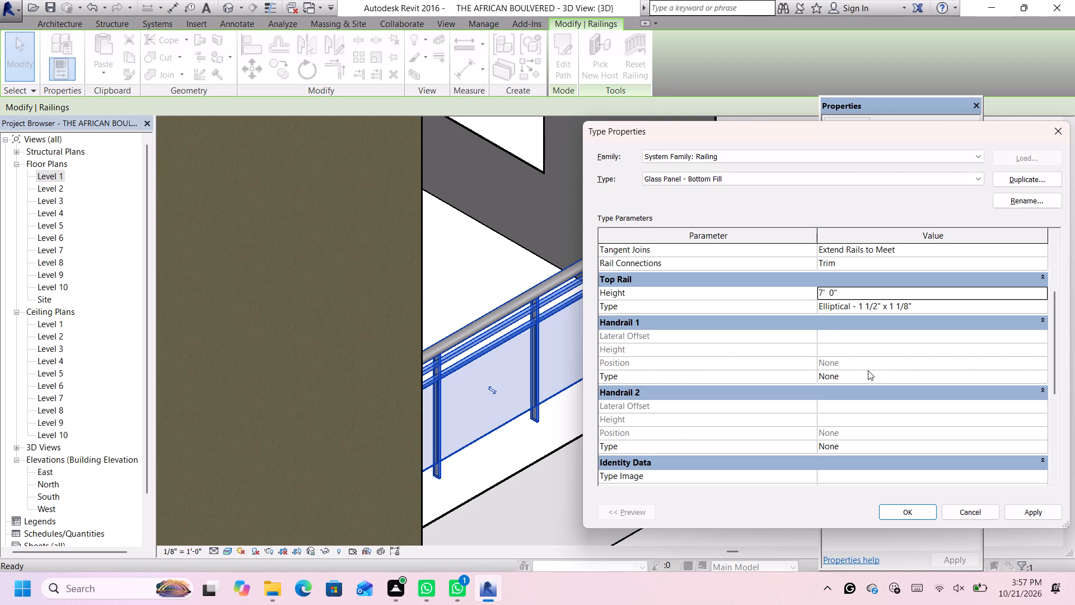
scroll(868, 370, down, 7)
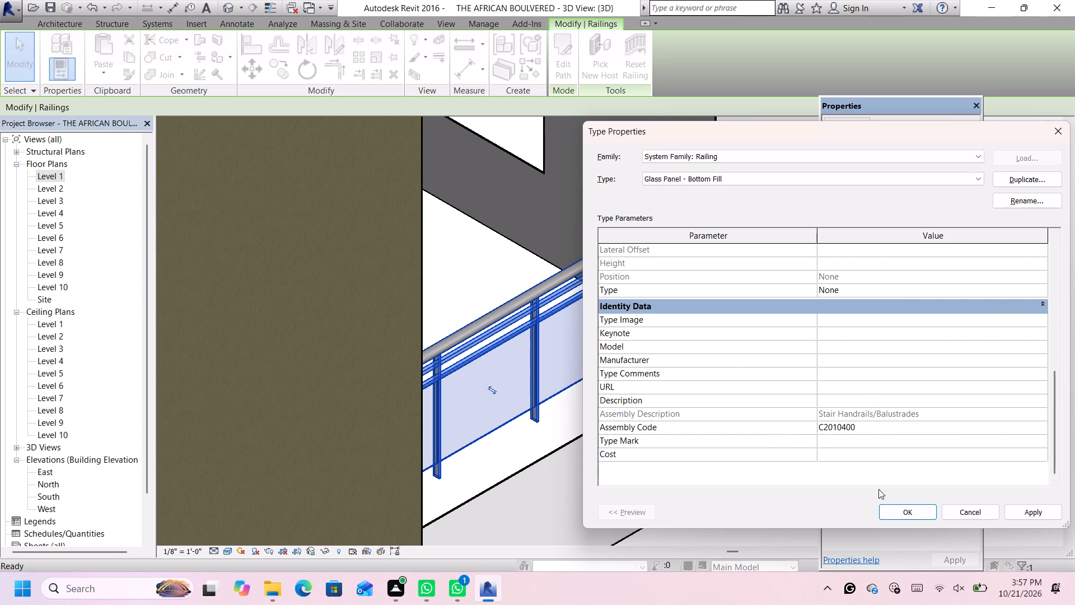
click(1031, 517)
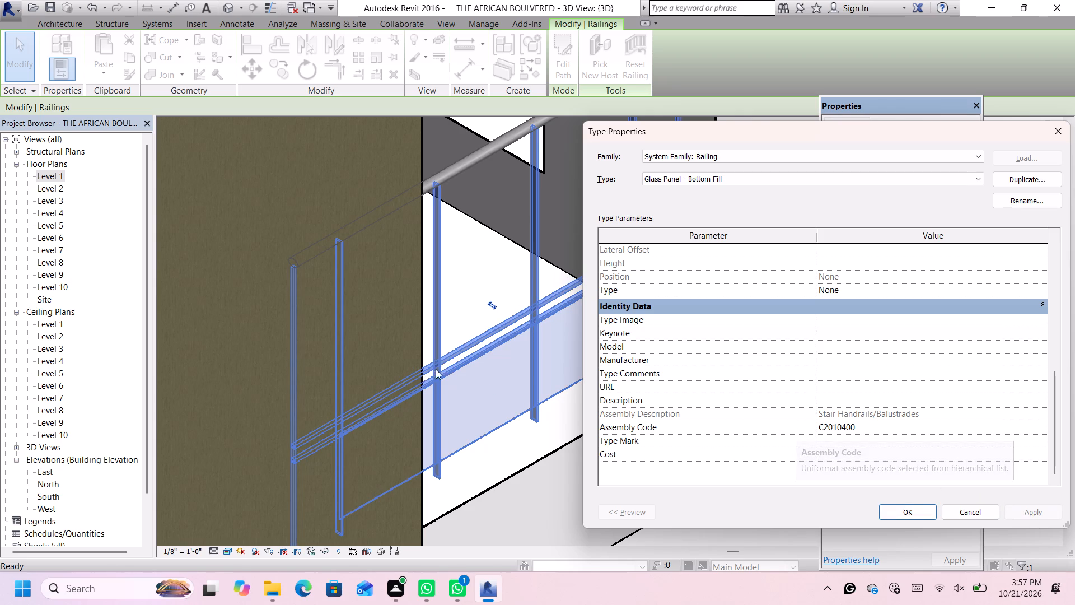
scroll(447, 366, down, 3)
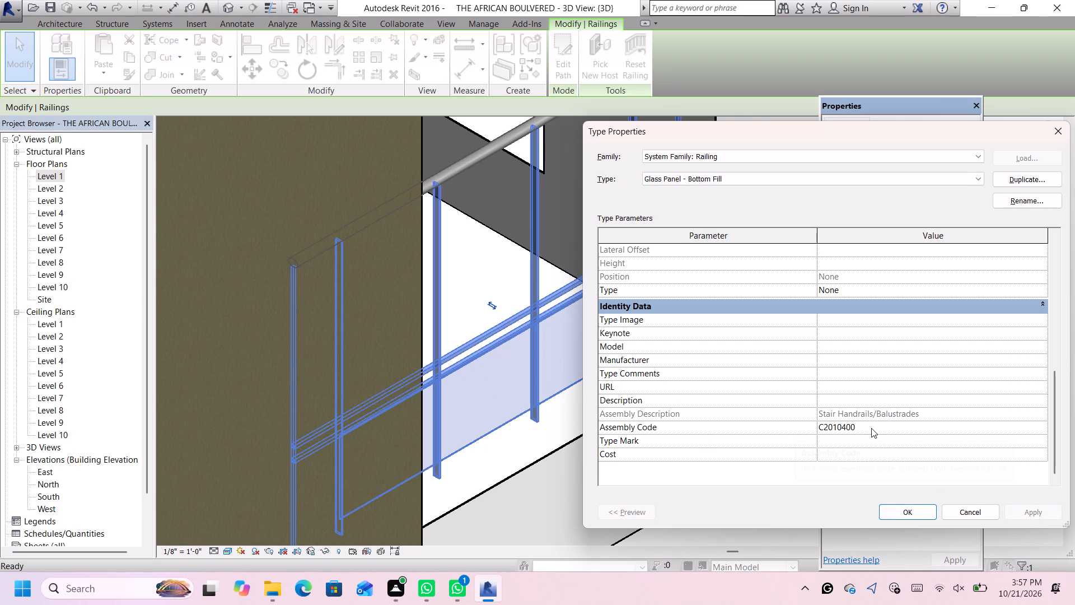
scroll(867, 436, down, 3)
click(974, 159)
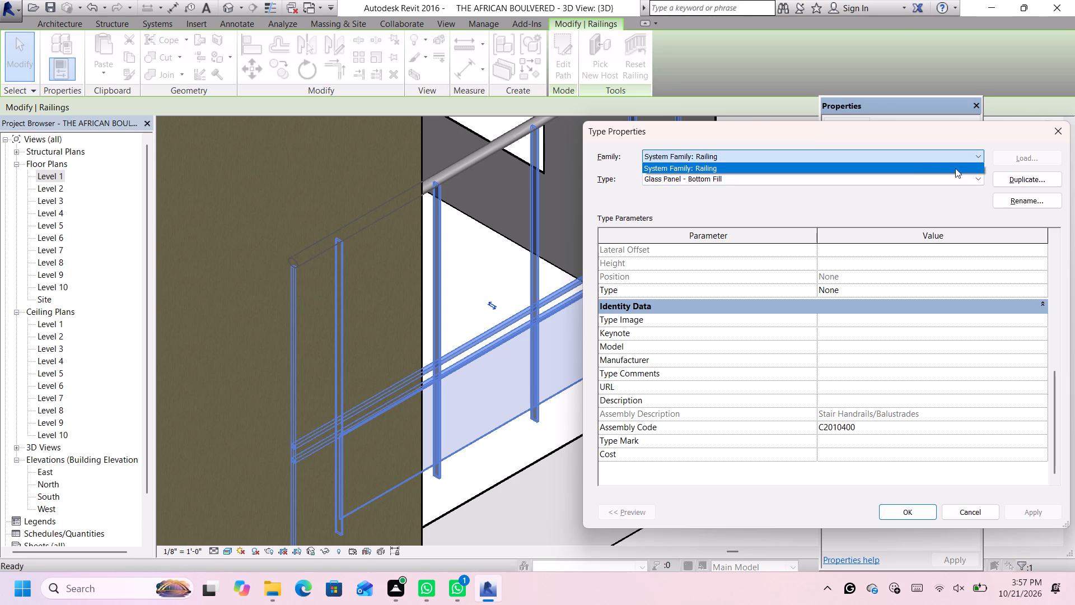
click(943, 157)
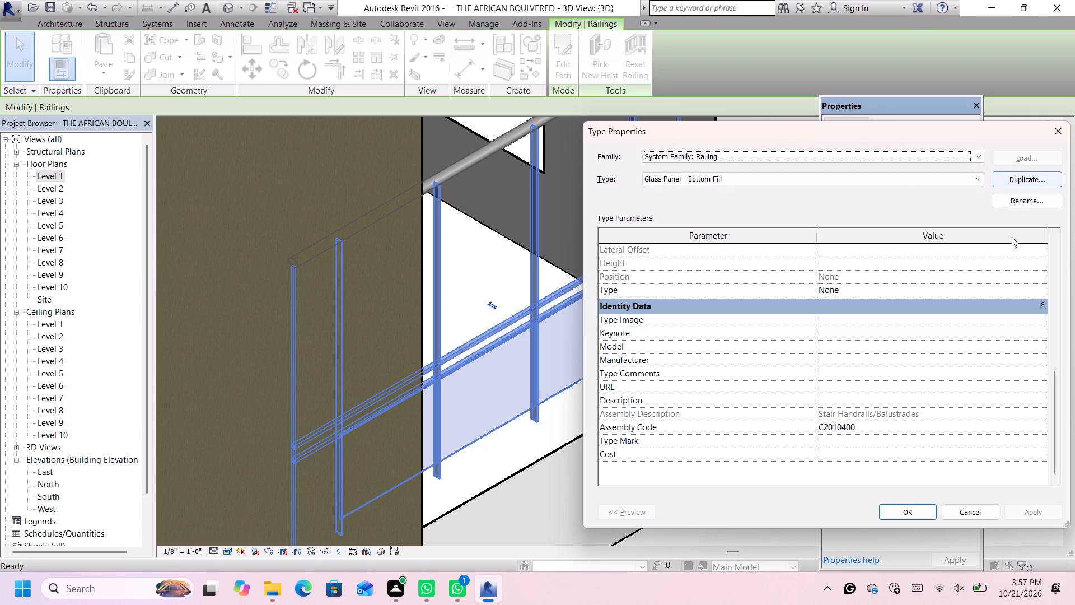
click(971, 510)
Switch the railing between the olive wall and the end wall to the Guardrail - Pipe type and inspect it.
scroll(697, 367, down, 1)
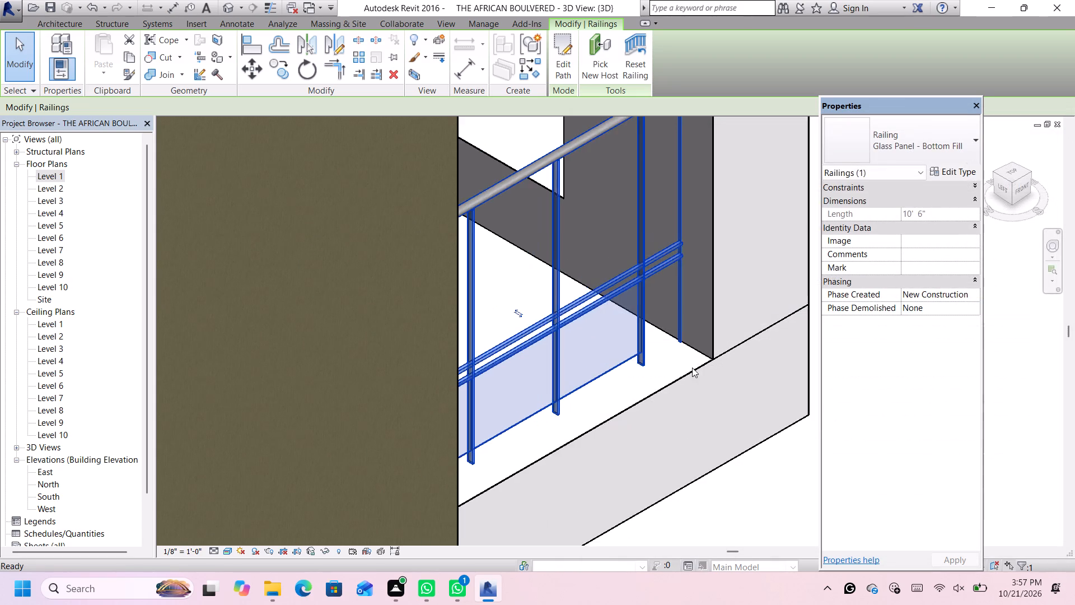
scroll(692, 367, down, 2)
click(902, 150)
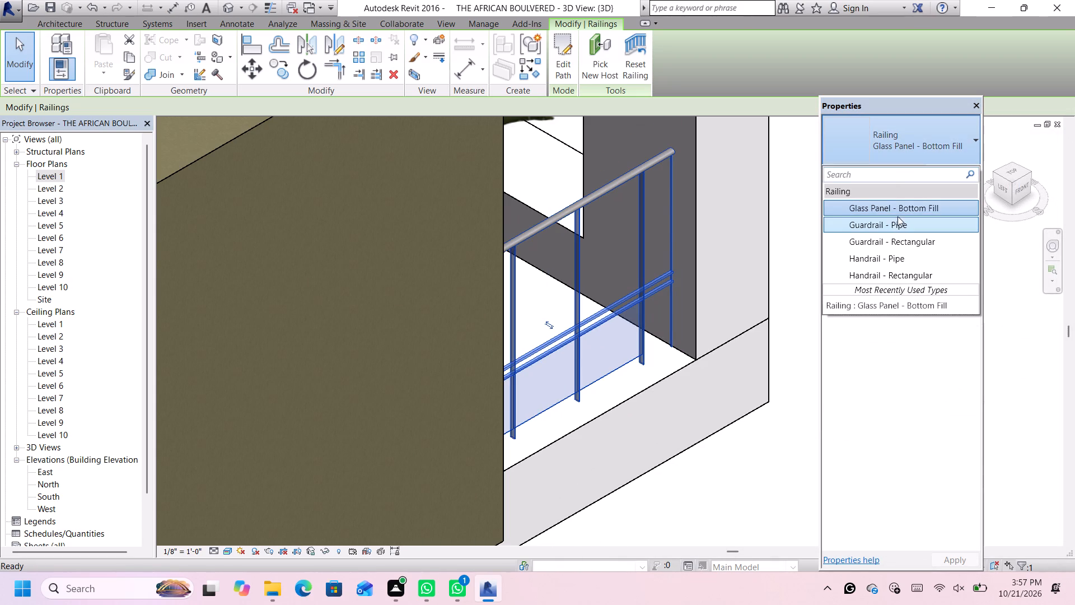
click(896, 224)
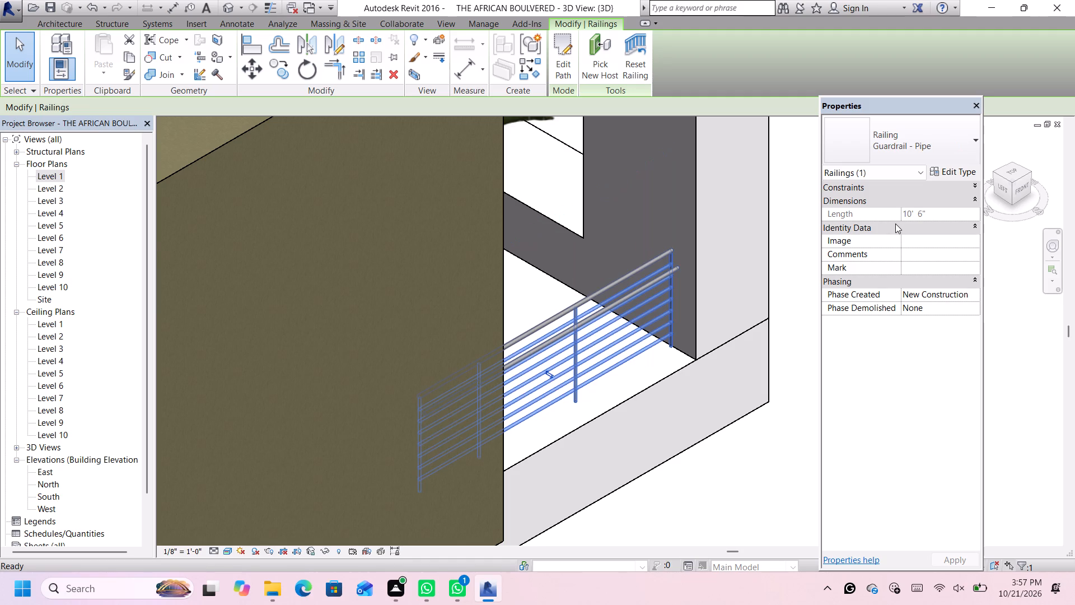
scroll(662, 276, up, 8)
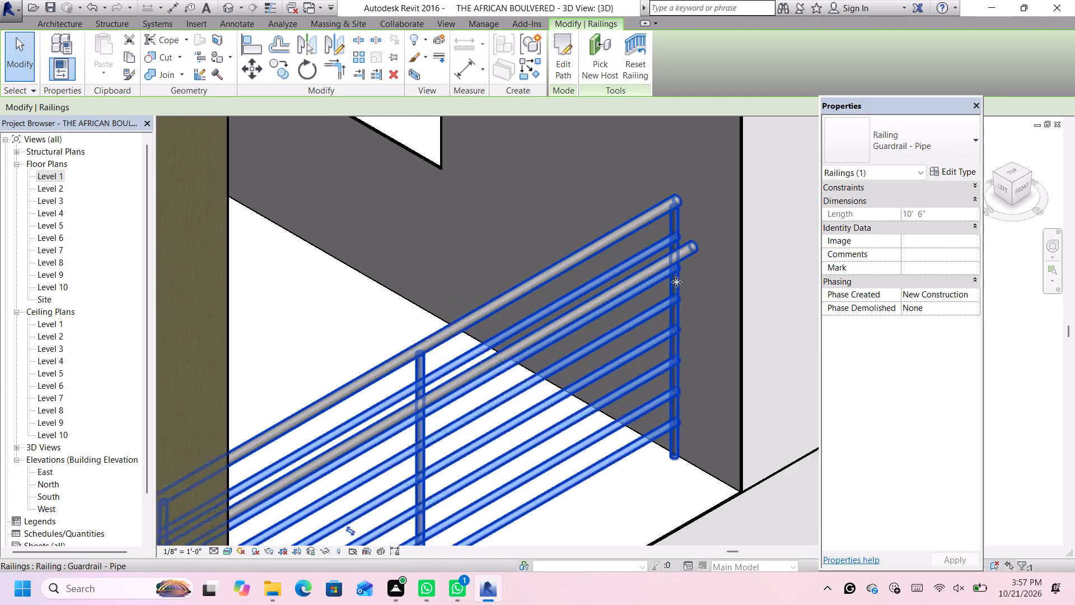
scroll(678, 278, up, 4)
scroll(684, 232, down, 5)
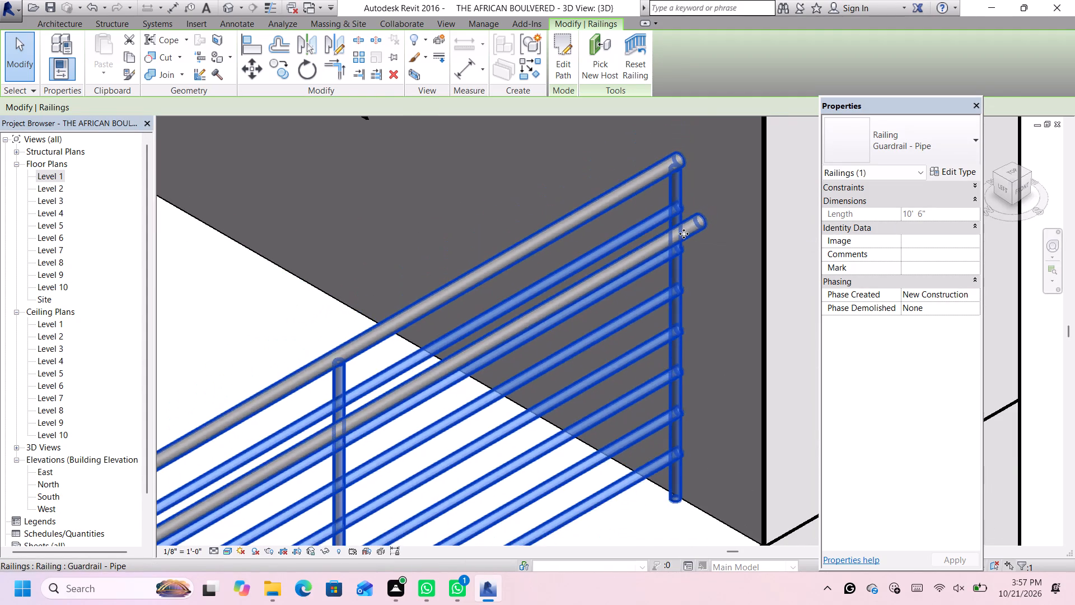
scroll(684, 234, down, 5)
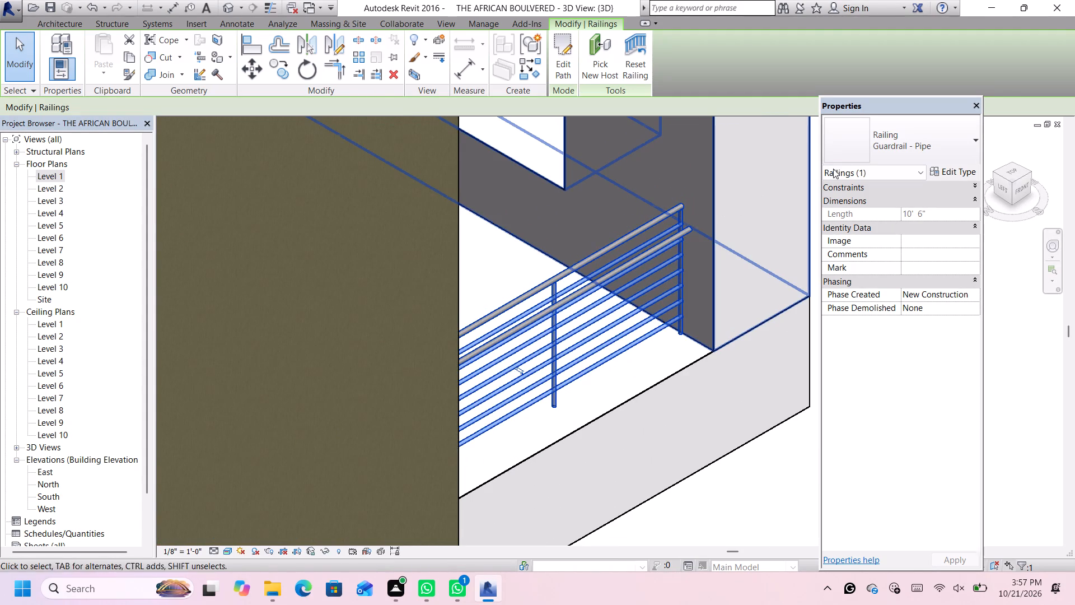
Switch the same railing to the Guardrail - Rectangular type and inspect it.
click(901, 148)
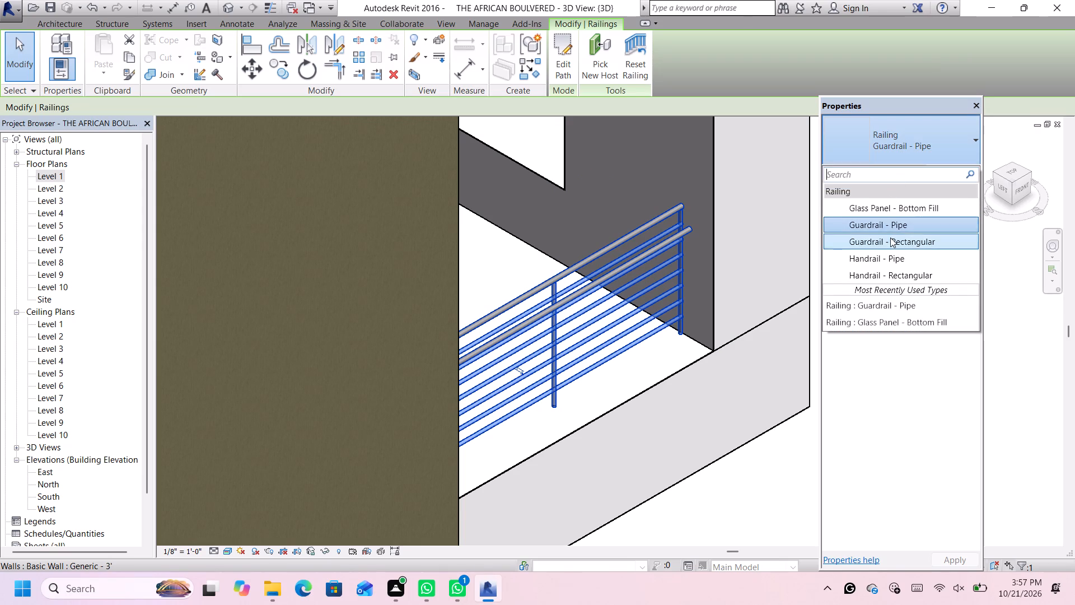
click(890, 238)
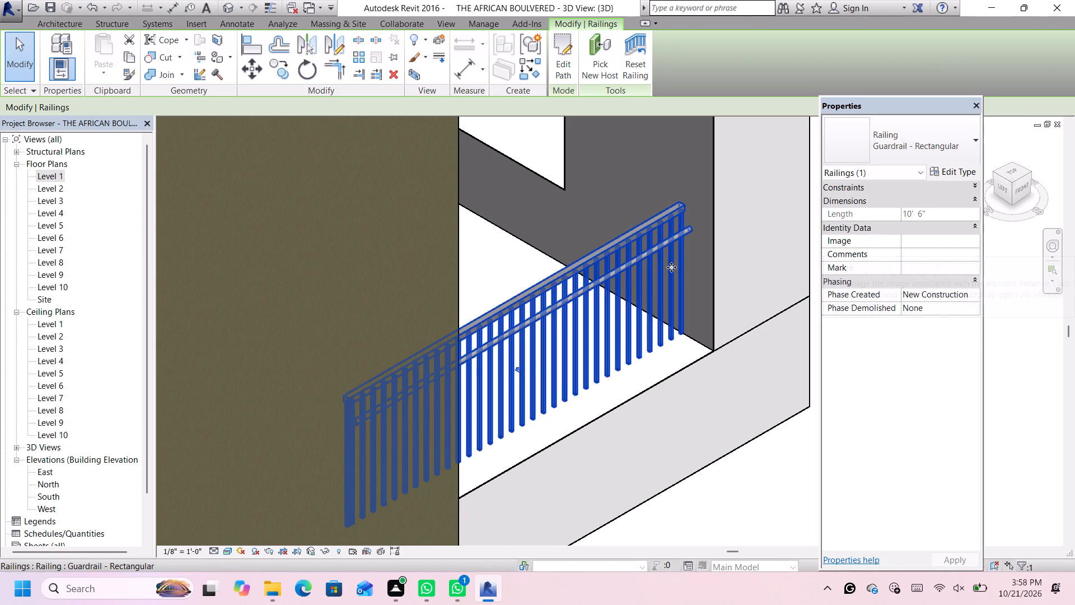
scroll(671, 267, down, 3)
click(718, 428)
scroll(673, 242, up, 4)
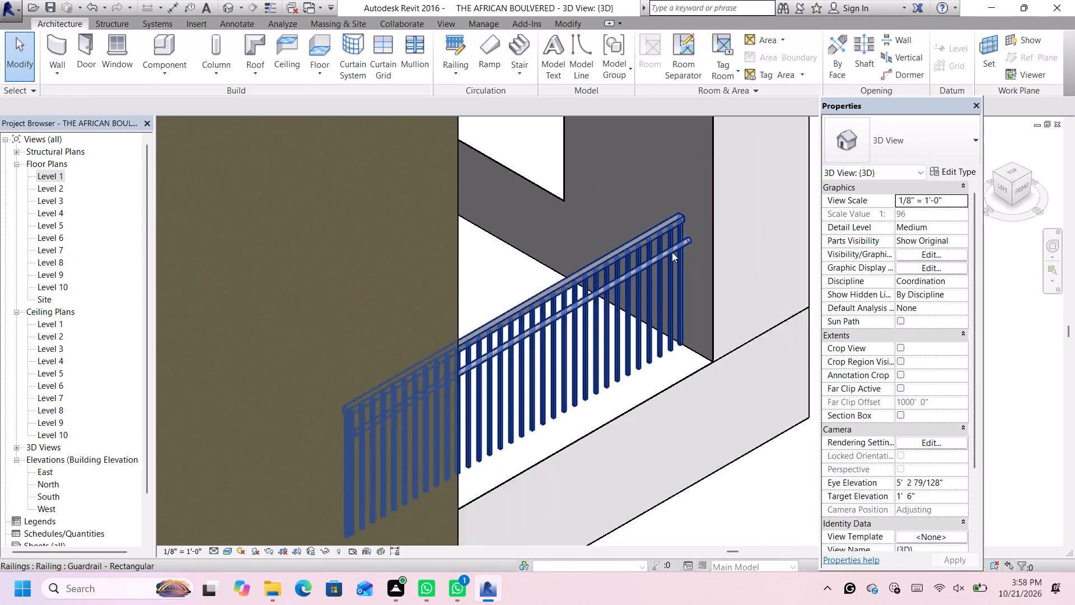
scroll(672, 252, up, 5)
Change the railing between the olive wall and the end wall to the Handrail - Pipe type and inspect it.
click(673, 248)
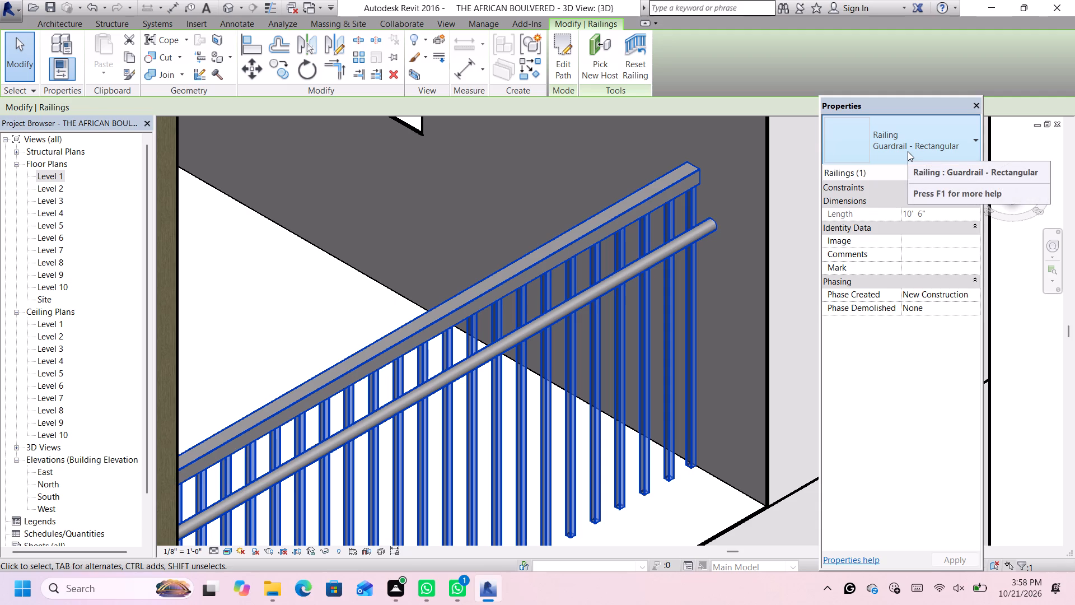
click(908, 151)
click(900, 258)
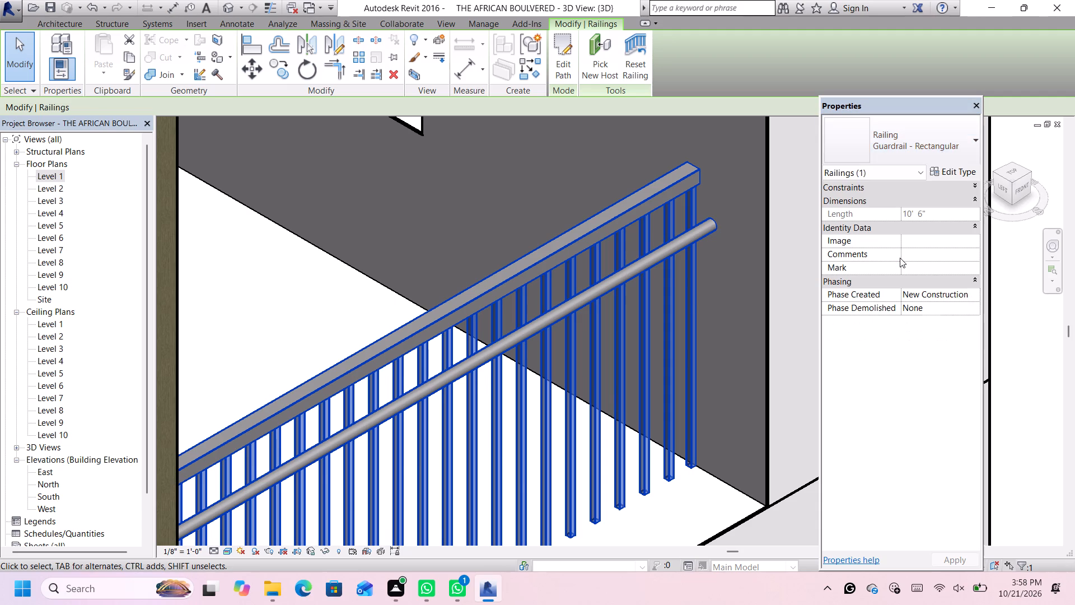
scroll(694, 275, down, 5)
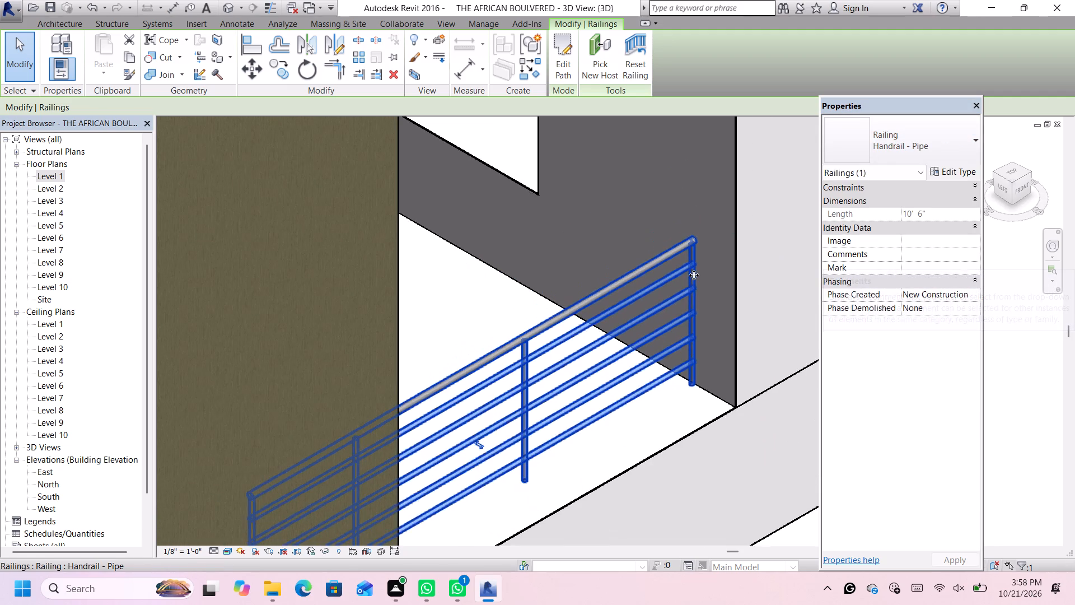
scroll(694, 275, down, 3)
scroll(698, 286, up, 1)
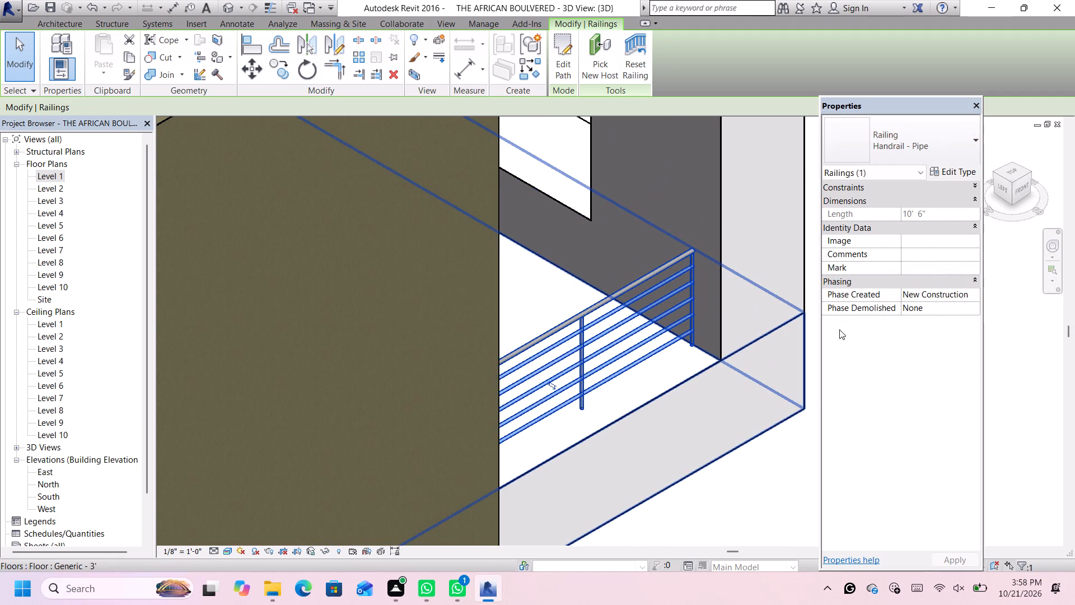
scroll(606, 264, up, 1)
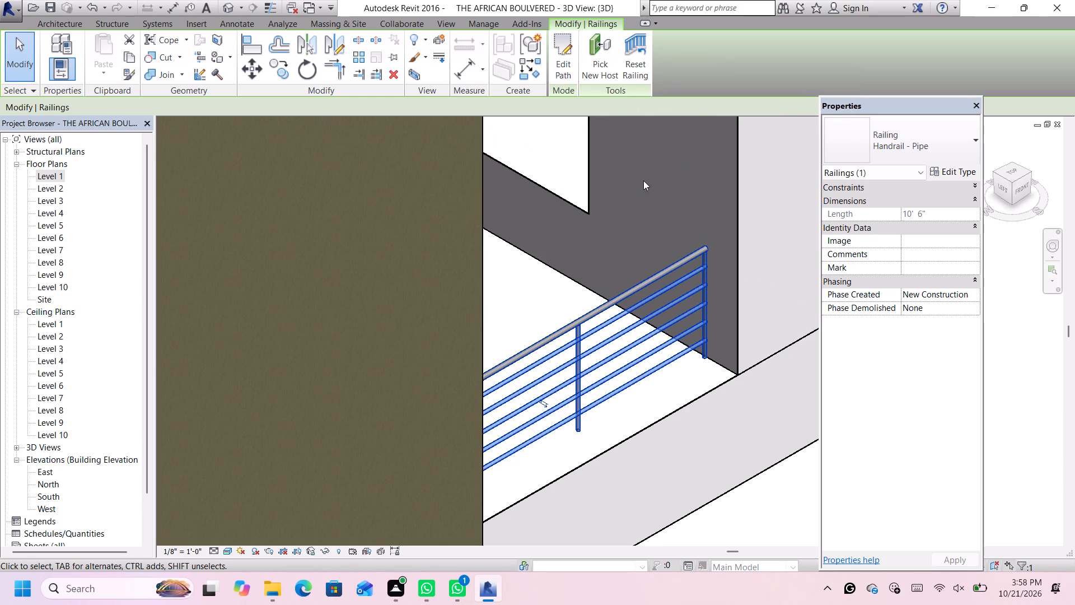
scroll(658, 276, up, 2)
scroll(673, 273, down, 2)
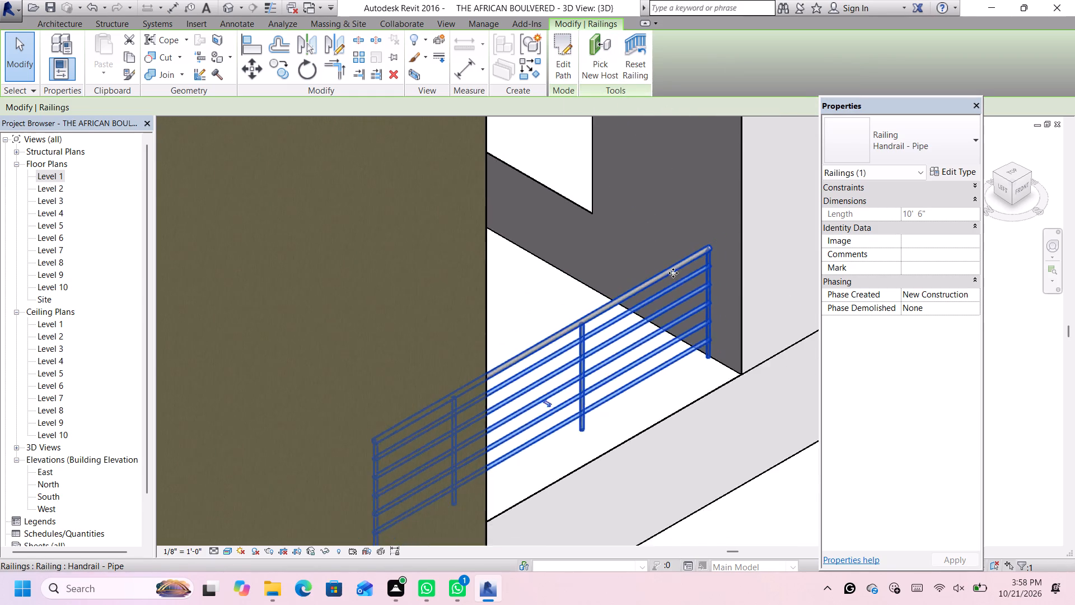
scroll(673, 273, down, 2)
scroll(731, 343, up, 9)
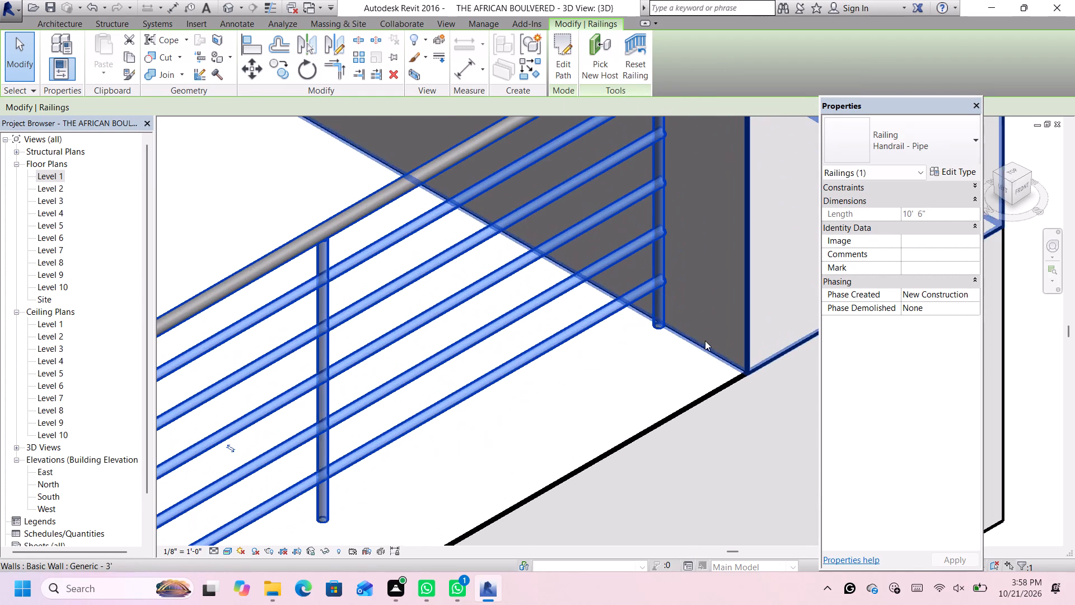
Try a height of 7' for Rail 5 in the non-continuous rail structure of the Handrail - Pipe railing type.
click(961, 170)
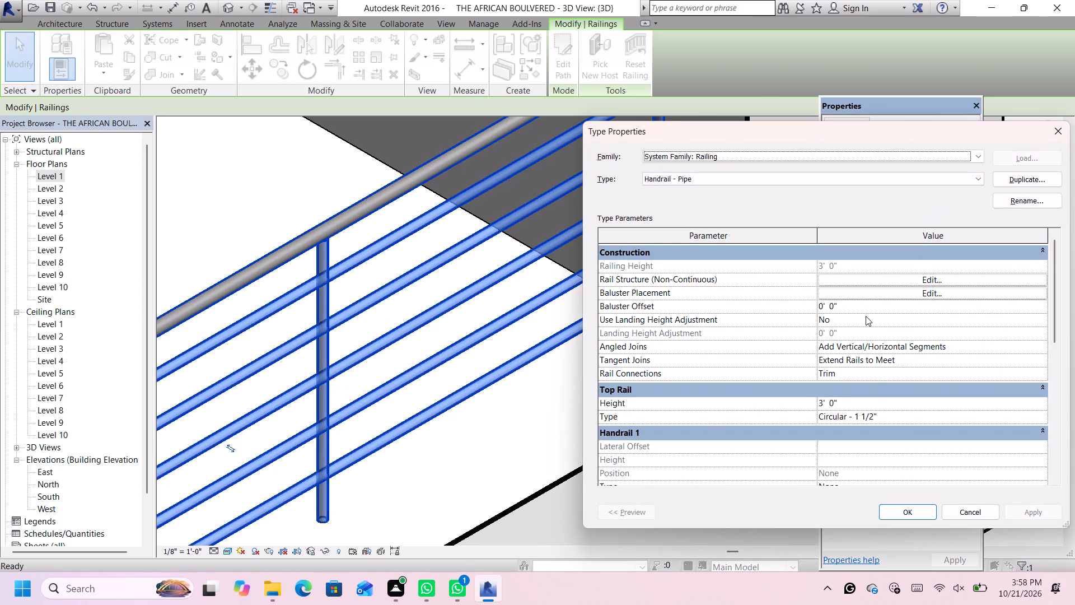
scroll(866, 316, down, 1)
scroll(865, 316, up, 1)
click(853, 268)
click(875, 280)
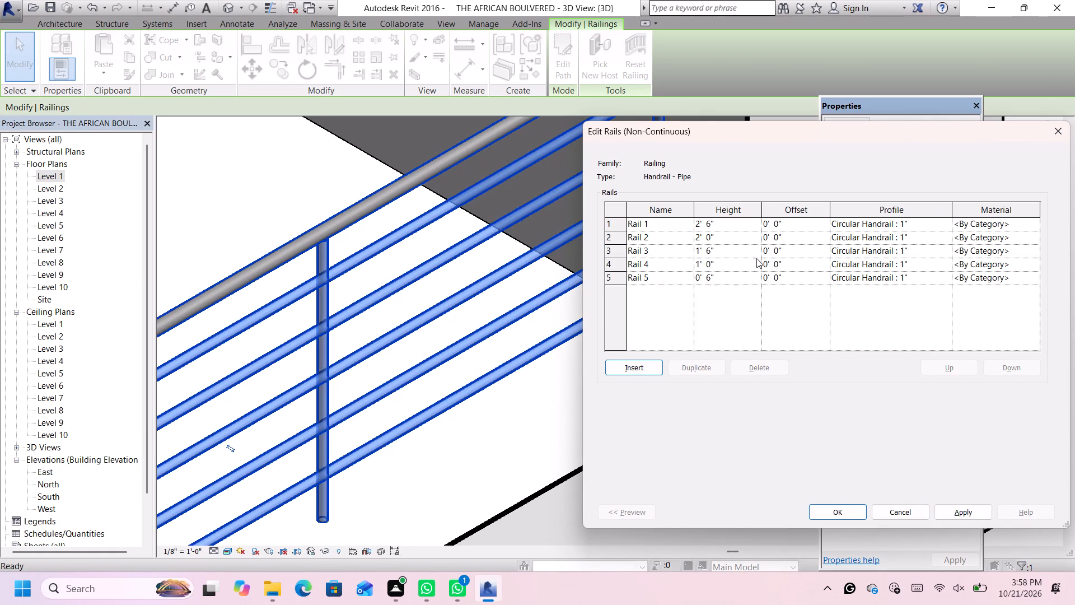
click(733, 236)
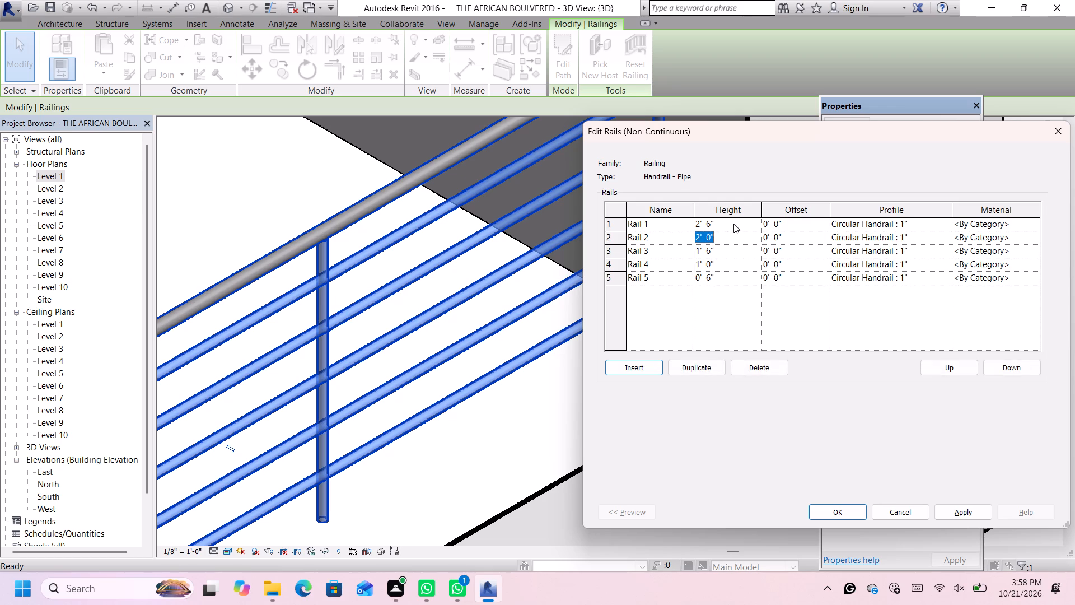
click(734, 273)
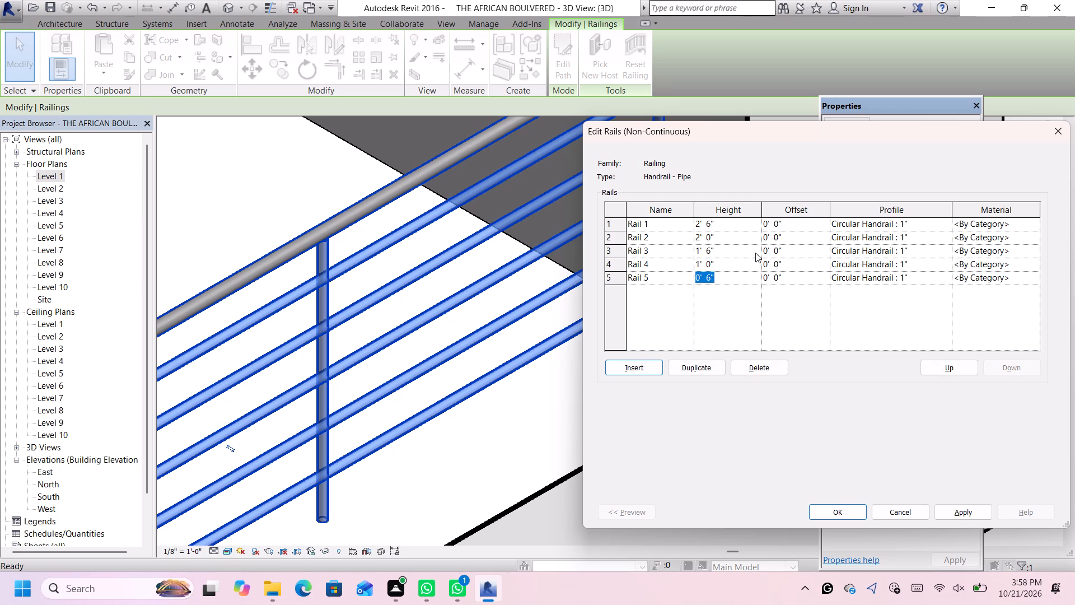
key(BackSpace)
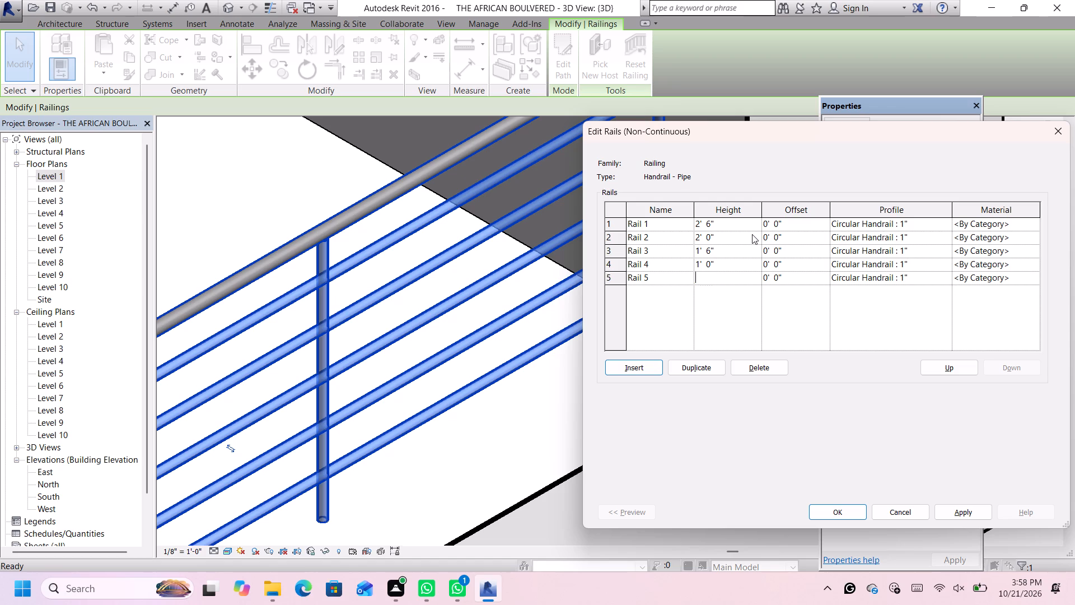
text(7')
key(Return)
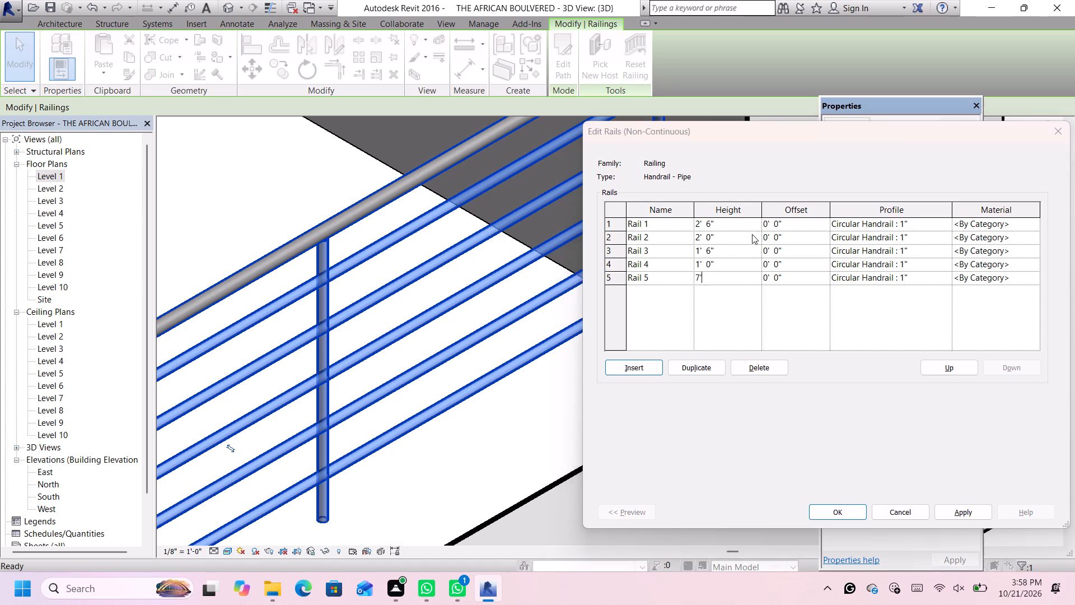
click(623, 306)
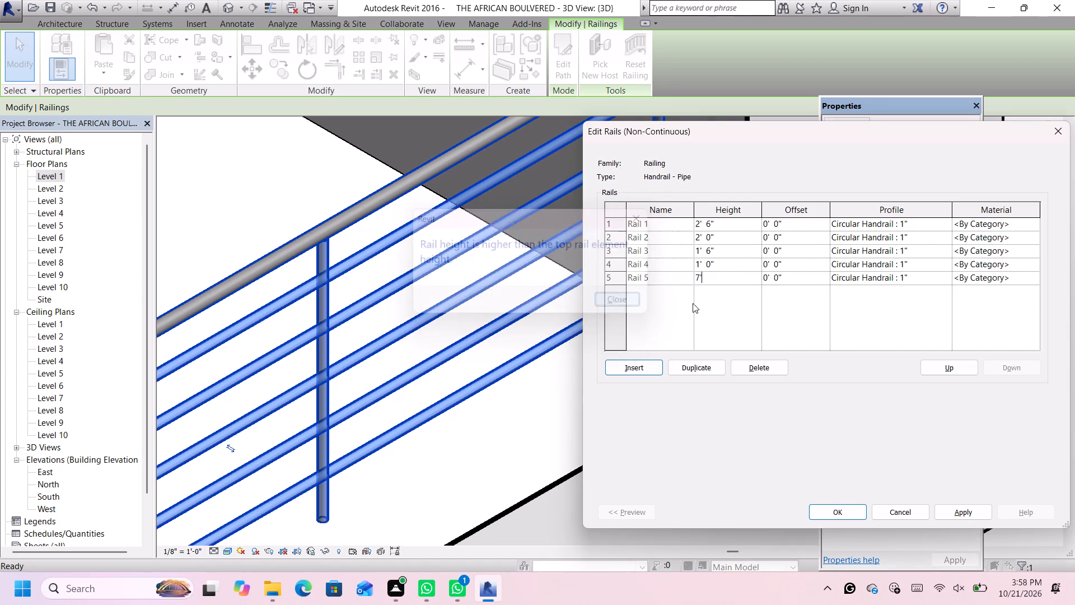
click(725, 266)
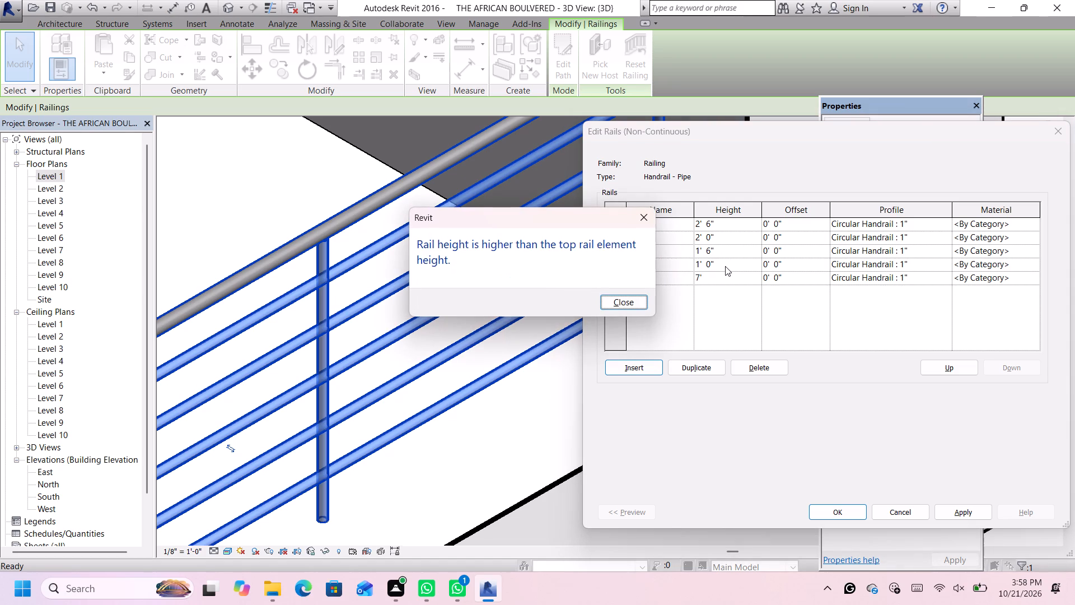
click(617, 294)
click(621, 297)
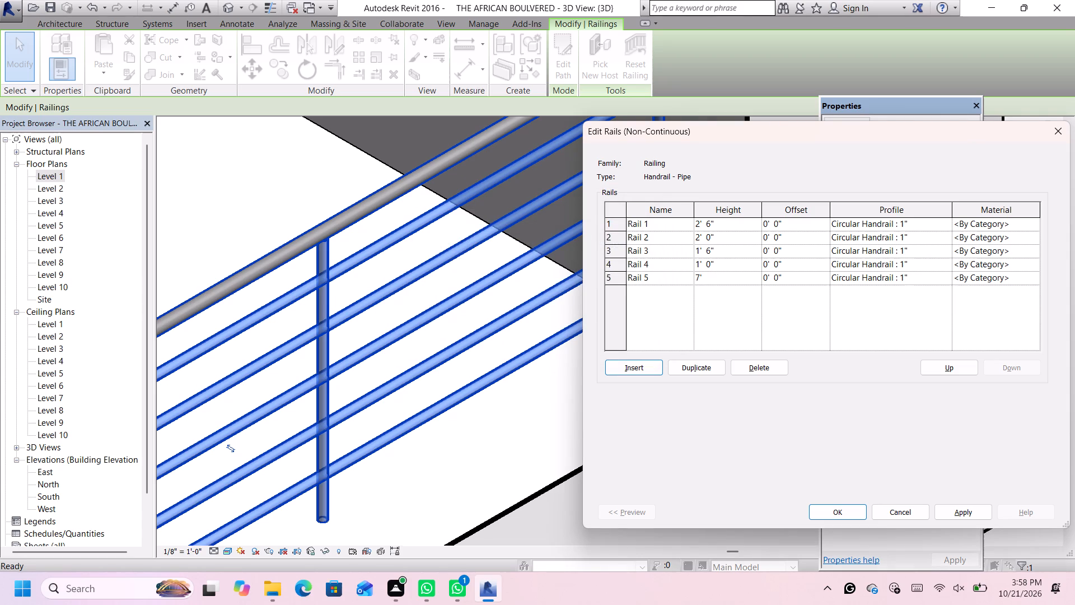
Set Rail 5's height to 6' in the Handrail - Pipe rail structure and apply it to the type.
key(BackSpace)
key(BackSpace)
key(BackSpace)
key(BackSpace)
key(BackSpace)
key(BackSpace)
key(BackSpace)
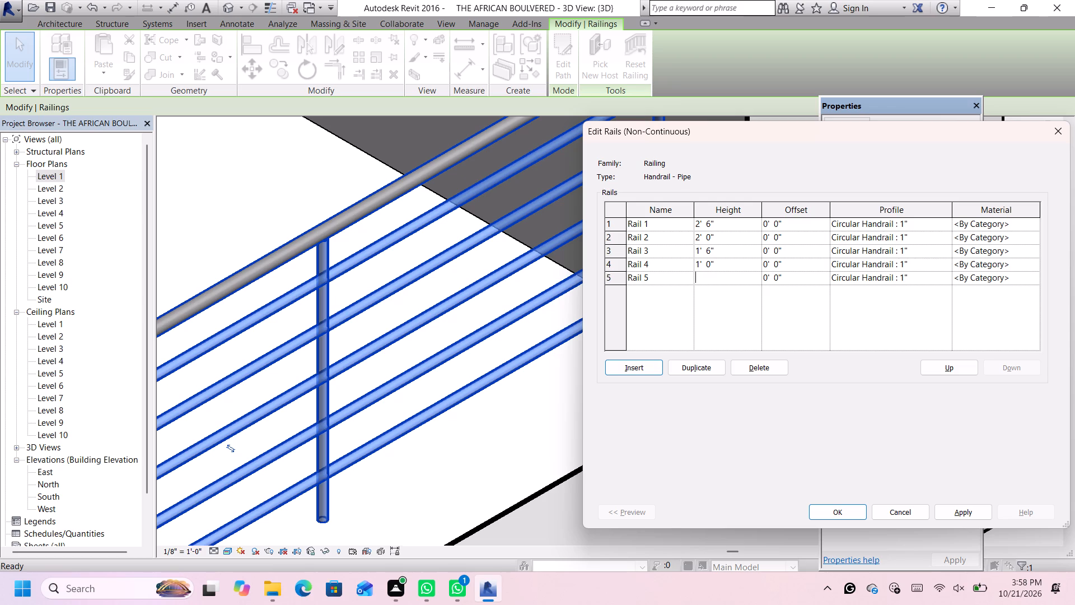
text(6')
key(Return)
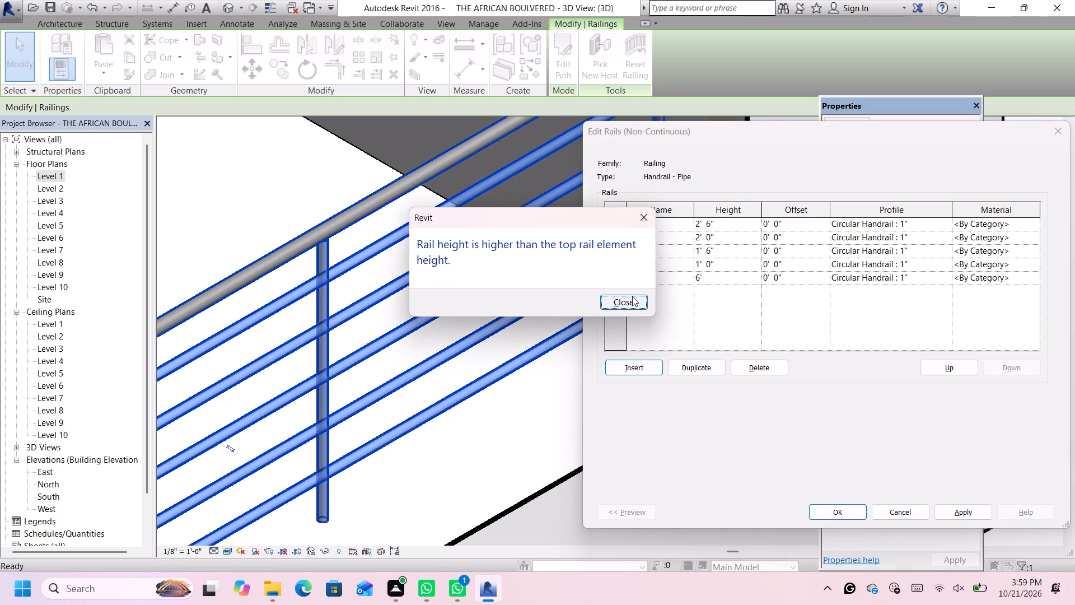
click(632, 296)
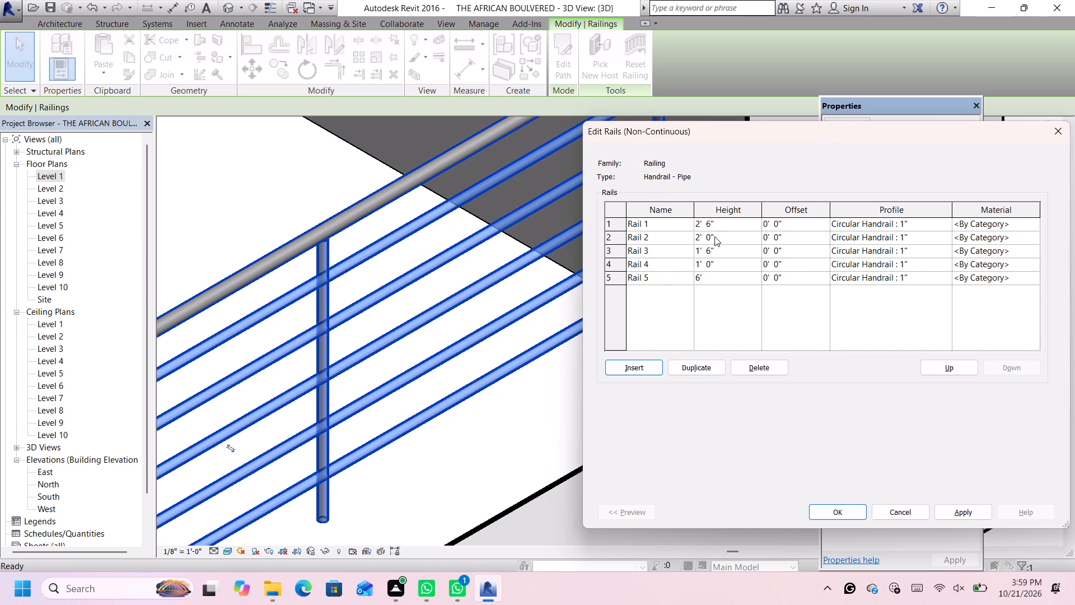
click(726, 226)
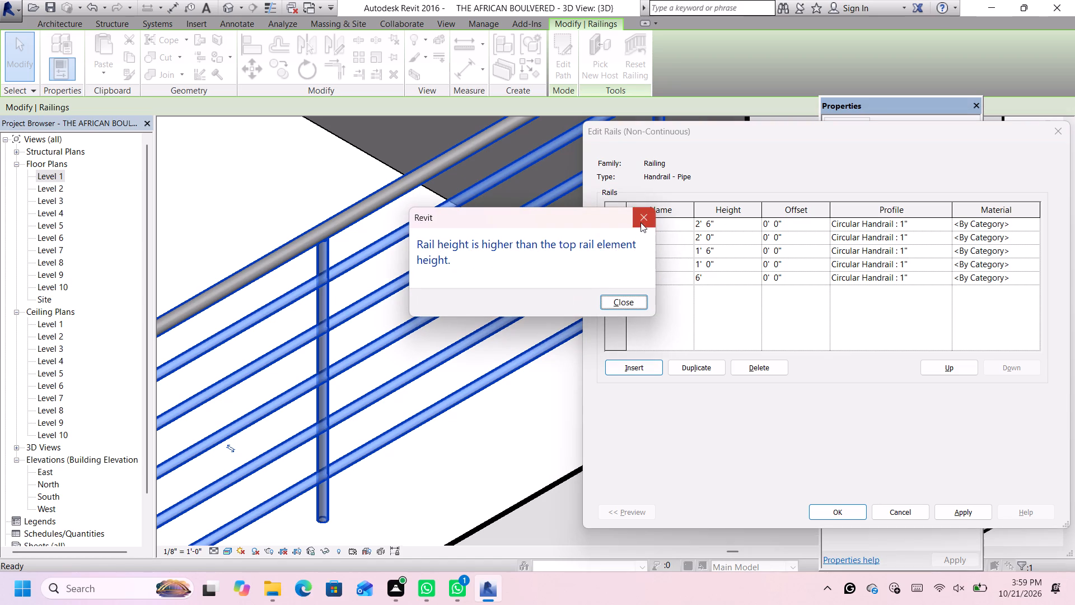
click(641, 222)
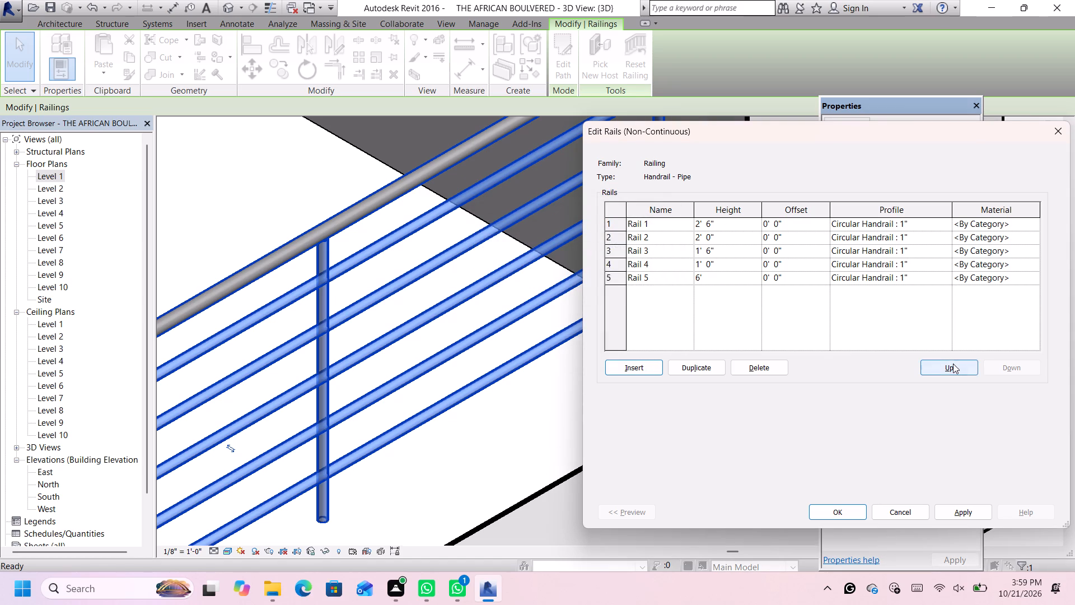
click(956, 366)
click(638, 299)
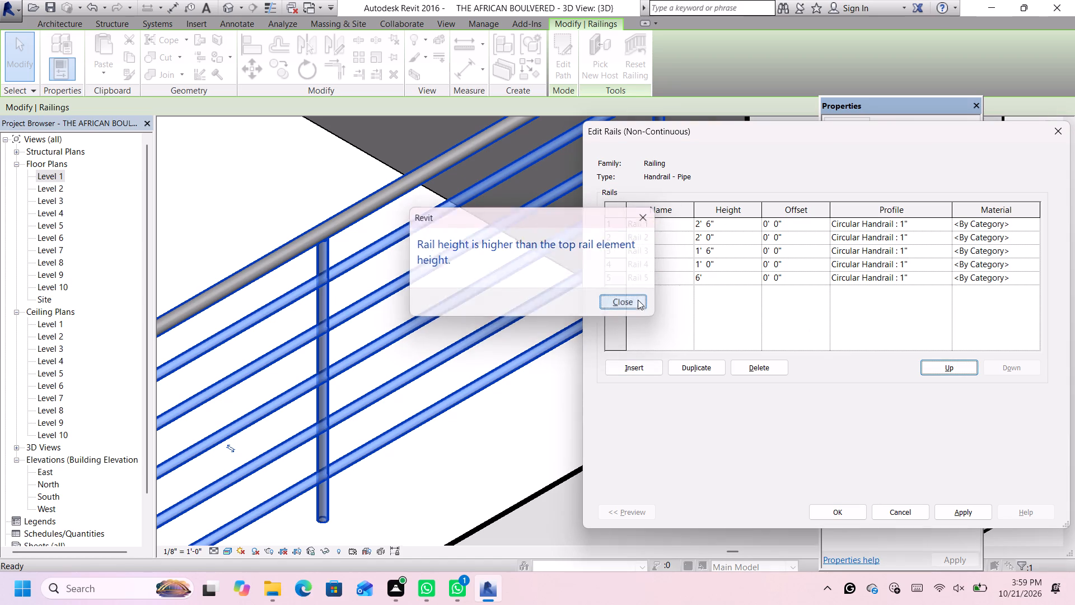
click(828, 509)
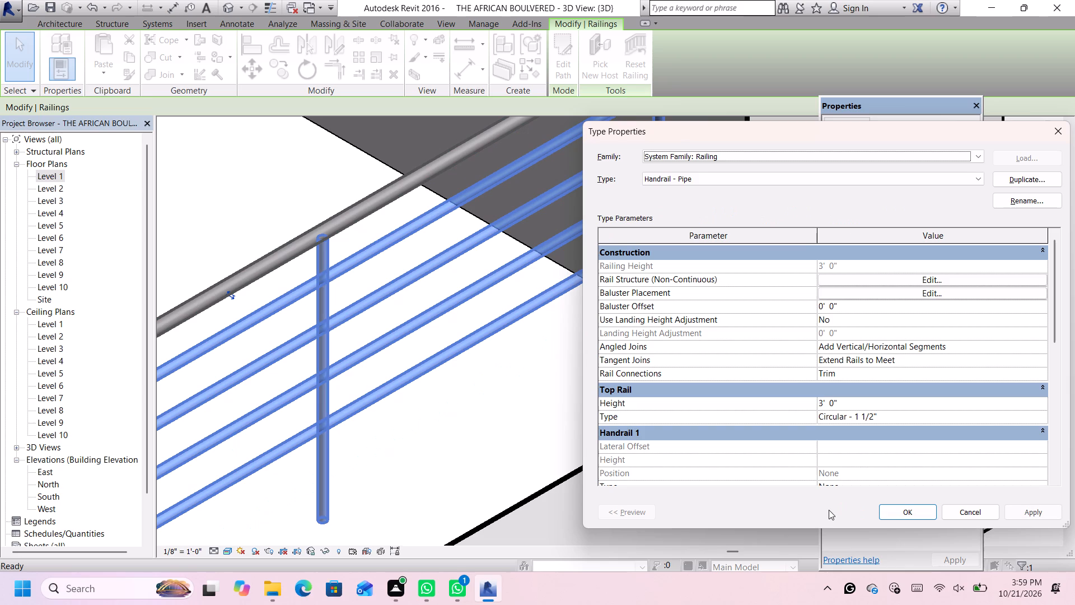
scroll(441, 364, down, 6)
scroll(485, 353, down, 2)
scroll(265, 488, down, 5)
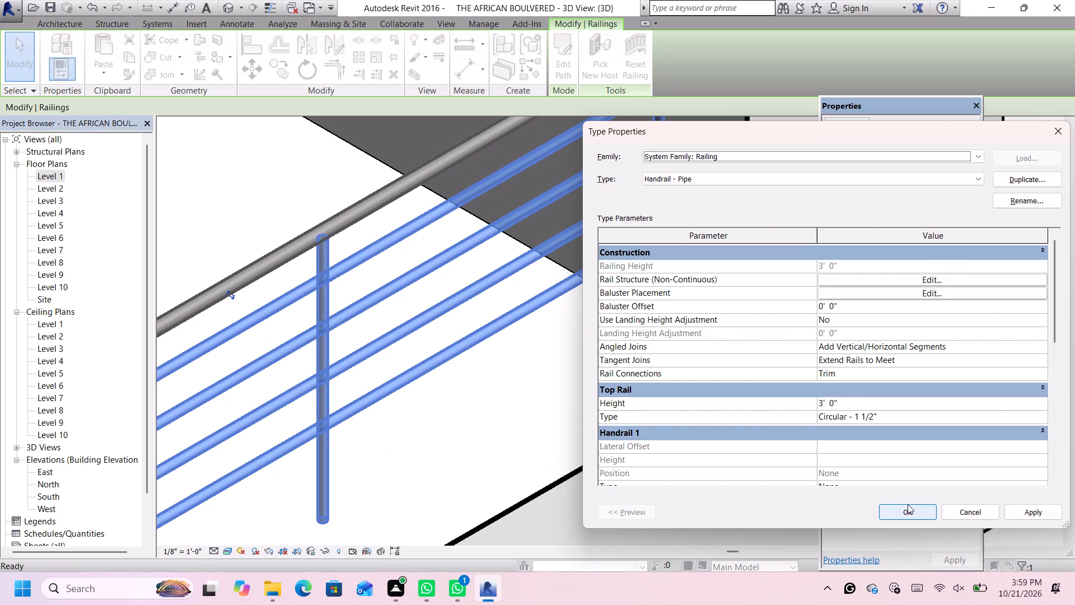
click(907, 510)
Examine the modified pipe railing between the olive wall and the end wall up close and in context.
scroll(643, 534, down, 9)
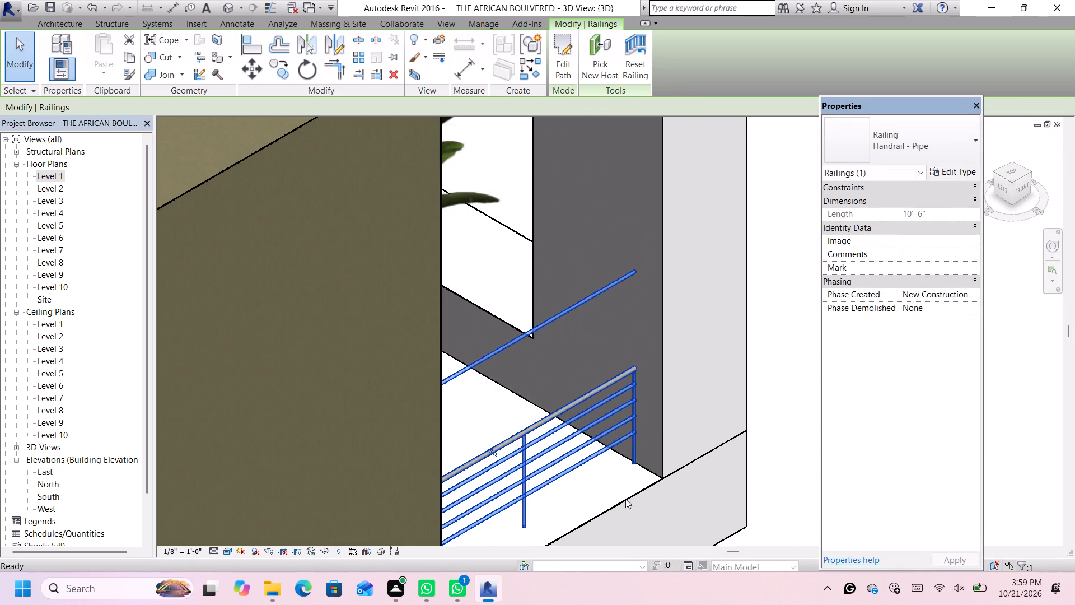
scroll(633, 491, up, 4)
middle_drag(626, 499, 629, 469)
middle_click(629, 469)
scroll(629, 469, down, 3)
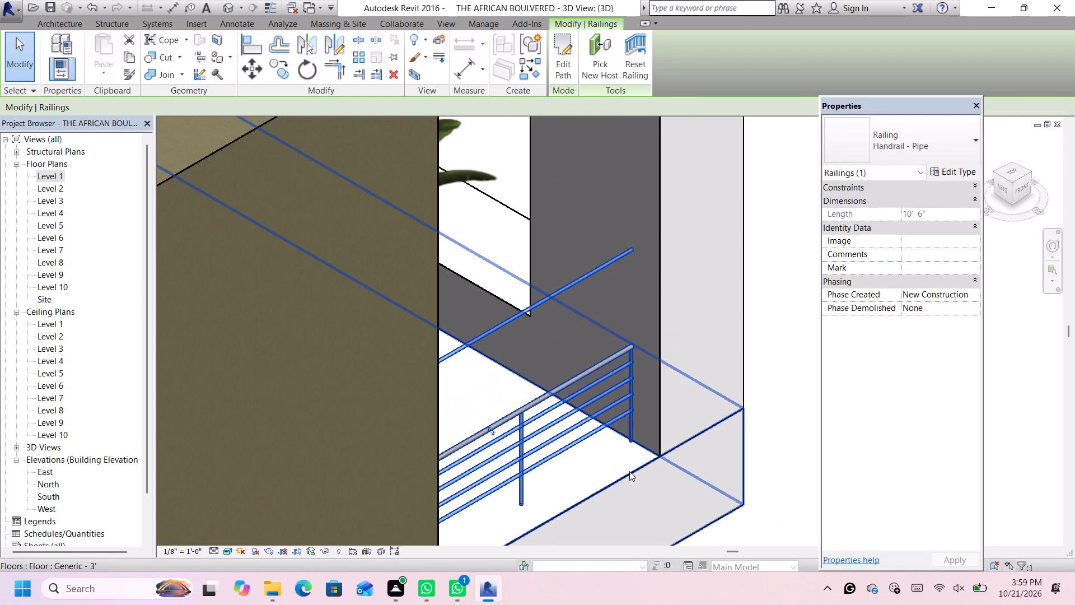
scroll(611, 487, up, 4)
scroll(611, 487, down, 3)
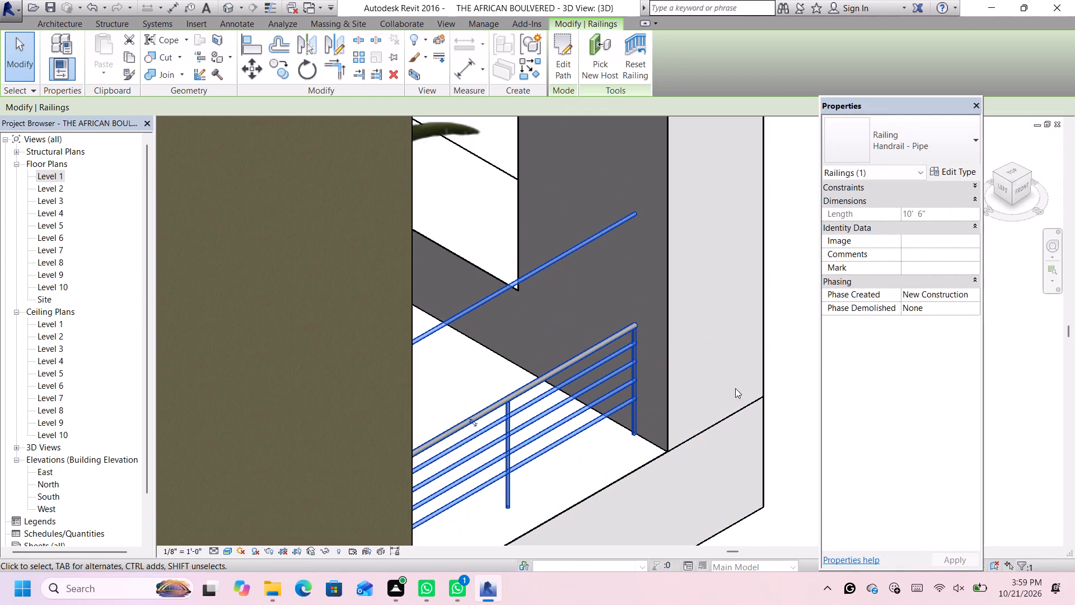
scroll(722, 356, down, 9)
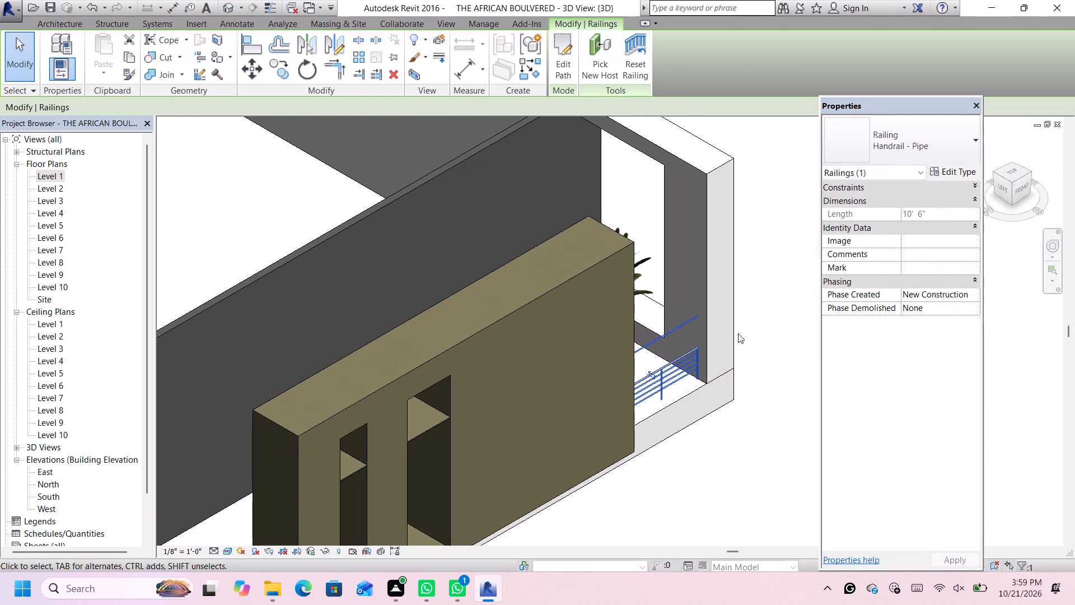
scroll(732, 337, up, 7)
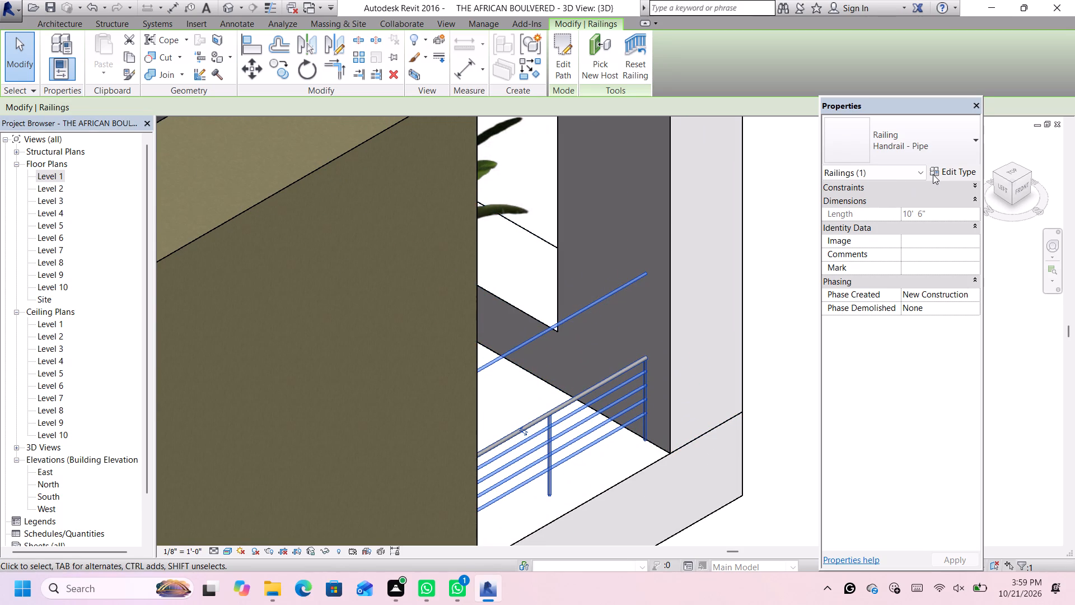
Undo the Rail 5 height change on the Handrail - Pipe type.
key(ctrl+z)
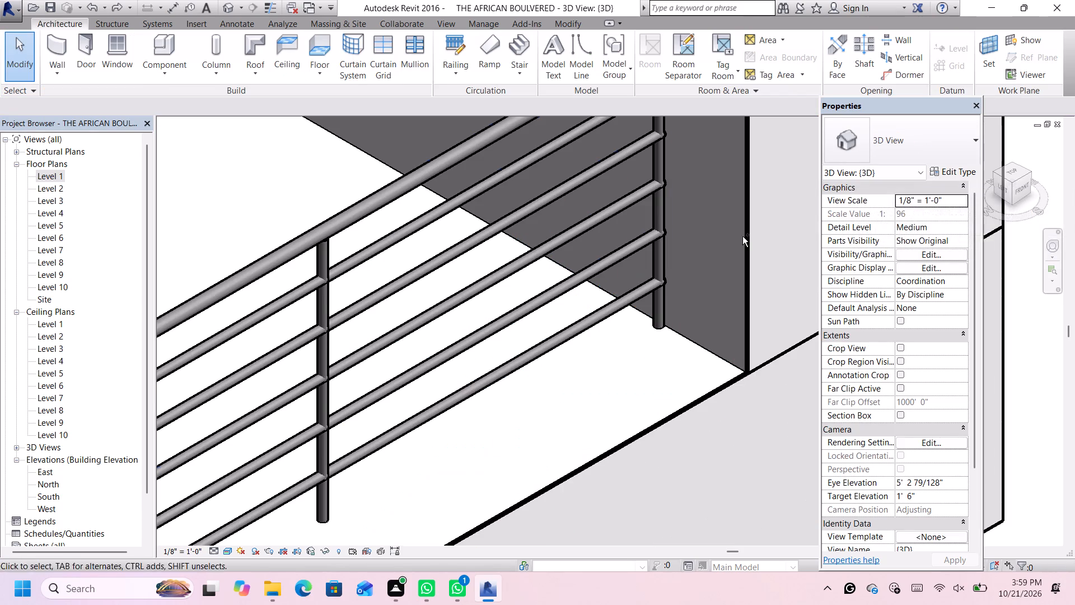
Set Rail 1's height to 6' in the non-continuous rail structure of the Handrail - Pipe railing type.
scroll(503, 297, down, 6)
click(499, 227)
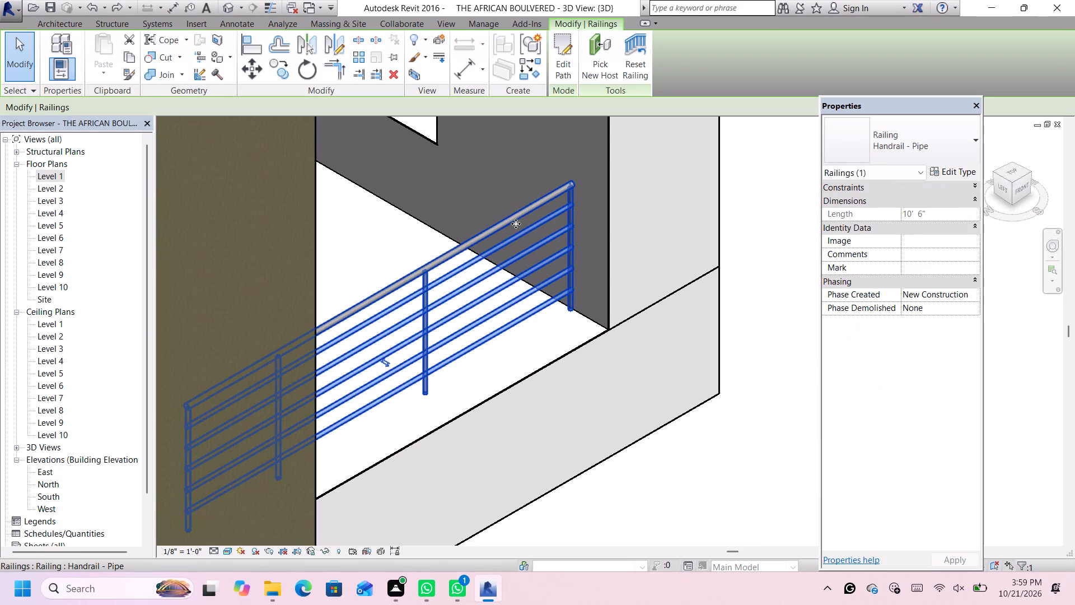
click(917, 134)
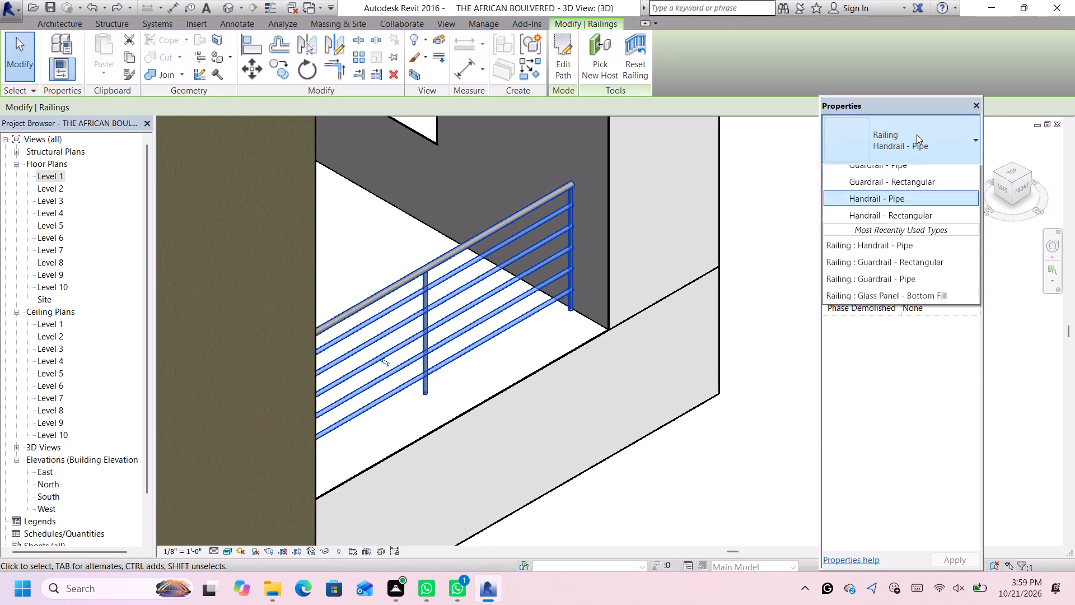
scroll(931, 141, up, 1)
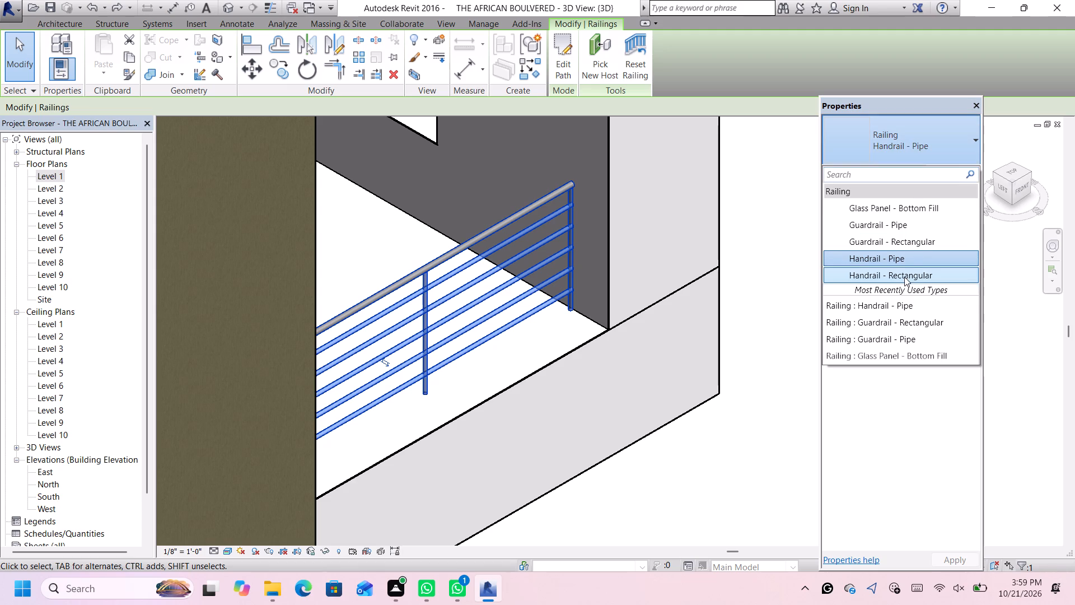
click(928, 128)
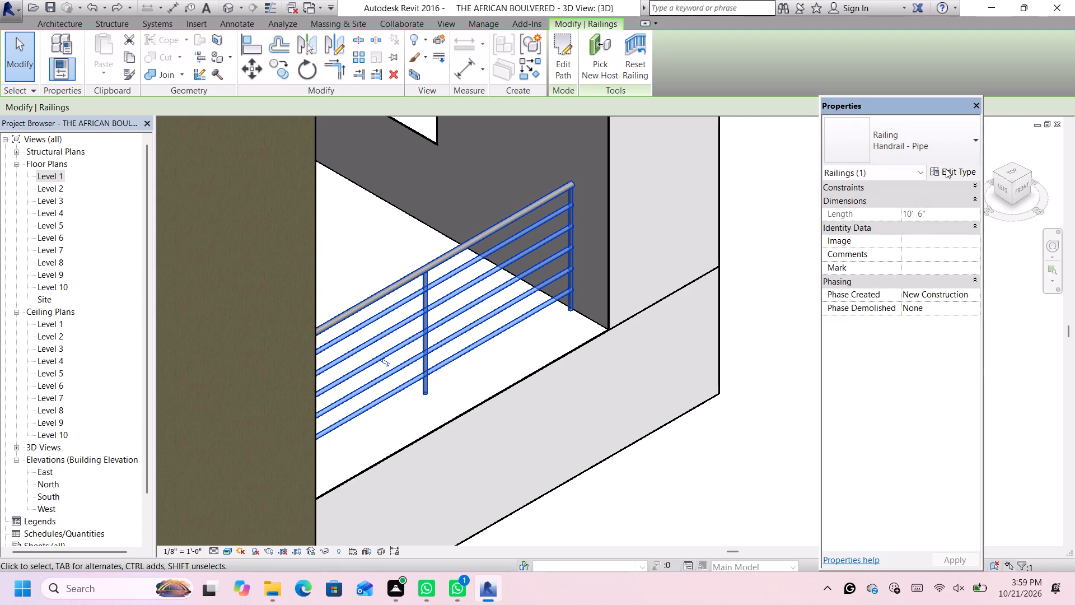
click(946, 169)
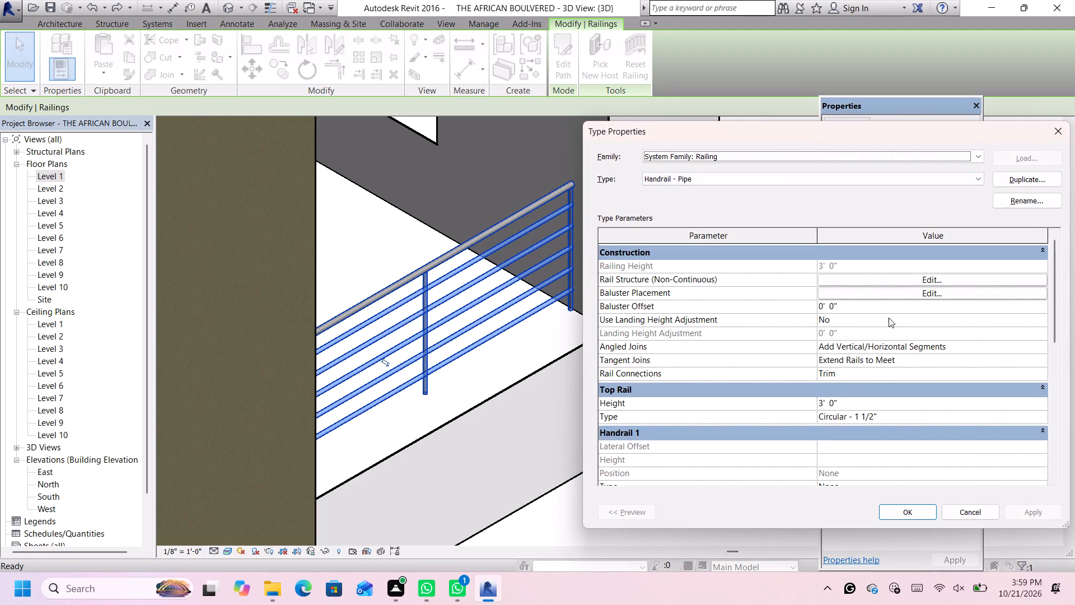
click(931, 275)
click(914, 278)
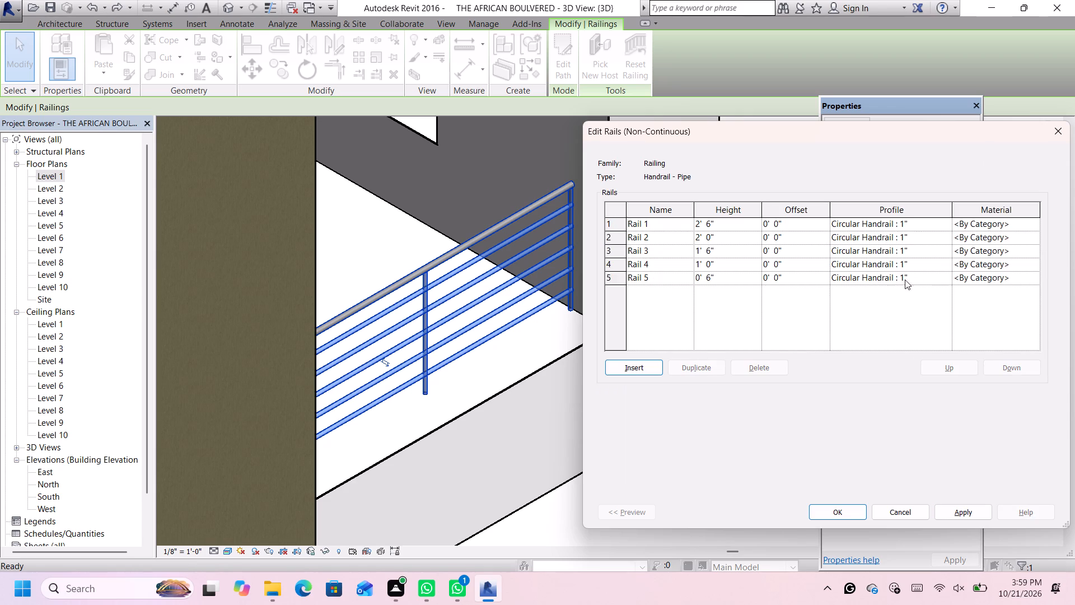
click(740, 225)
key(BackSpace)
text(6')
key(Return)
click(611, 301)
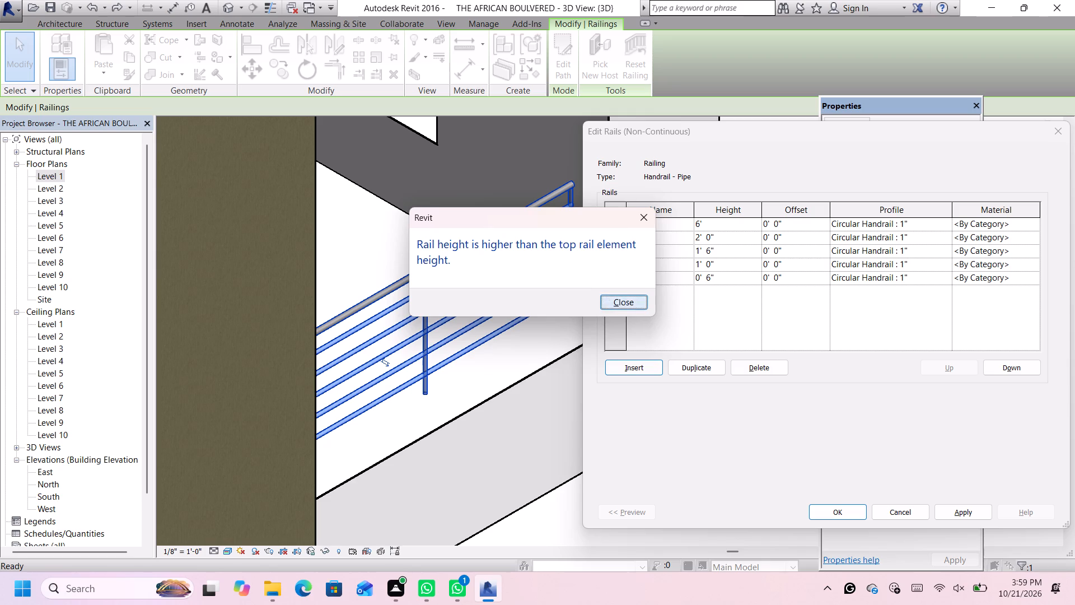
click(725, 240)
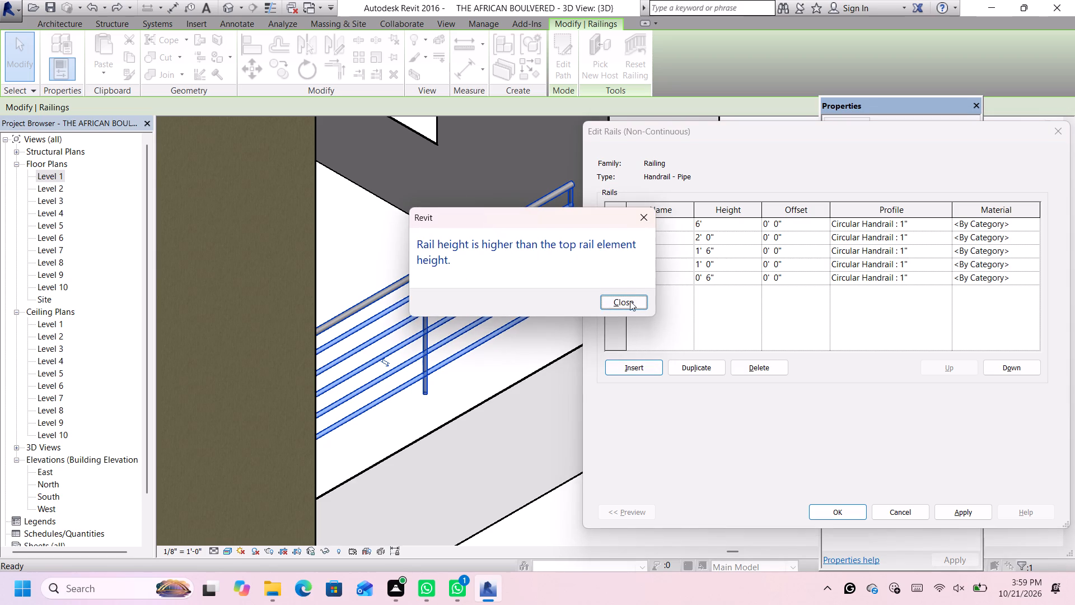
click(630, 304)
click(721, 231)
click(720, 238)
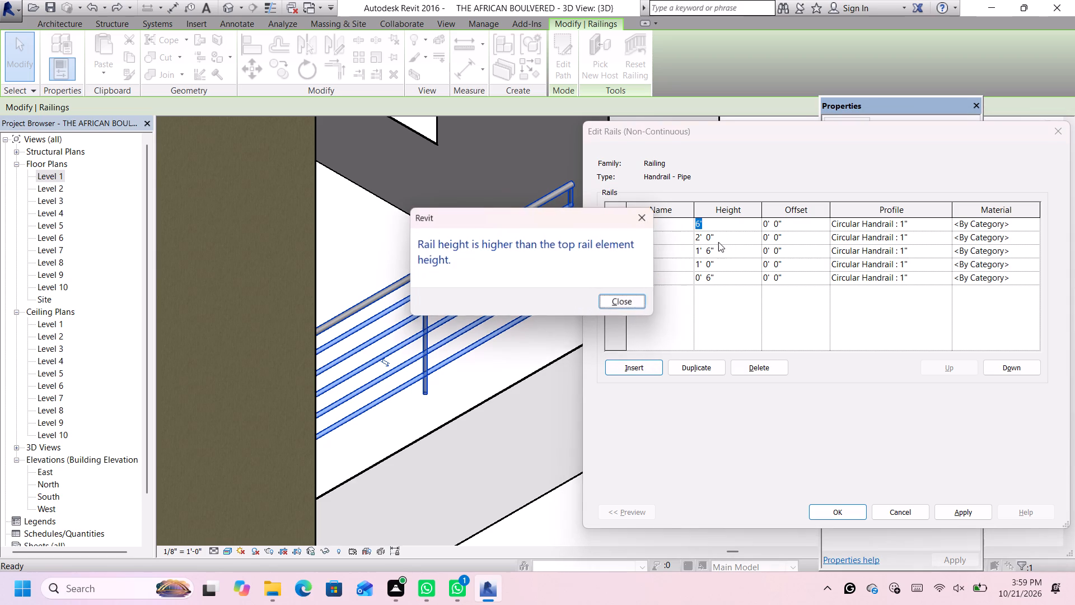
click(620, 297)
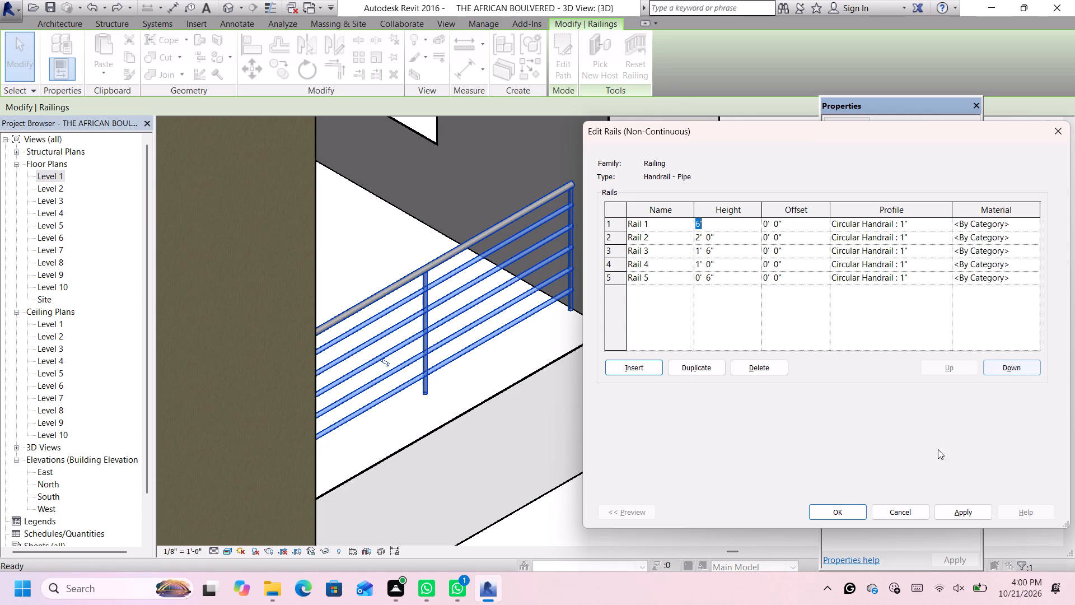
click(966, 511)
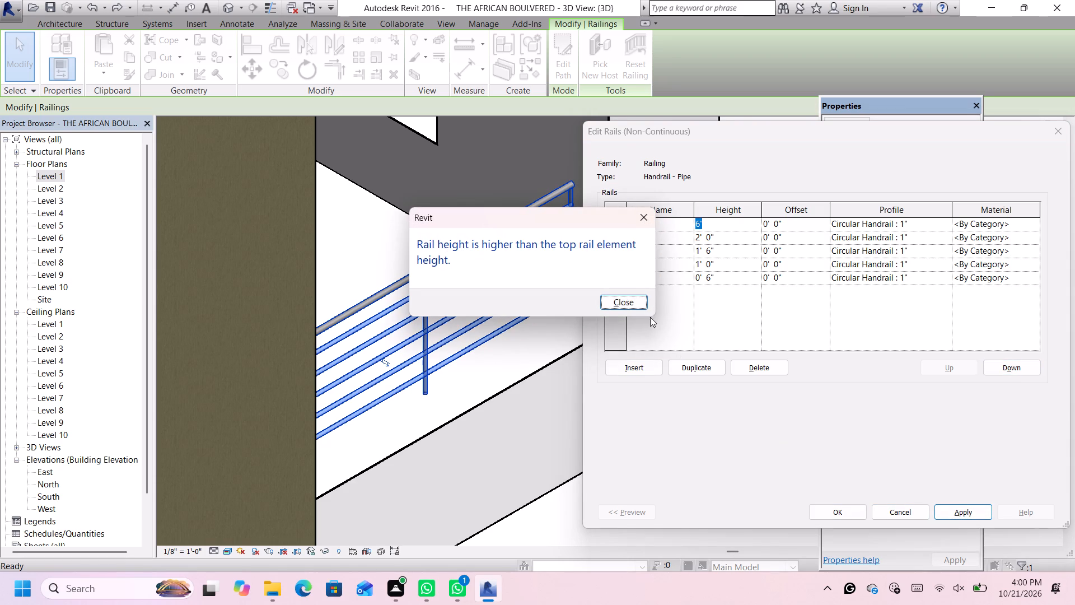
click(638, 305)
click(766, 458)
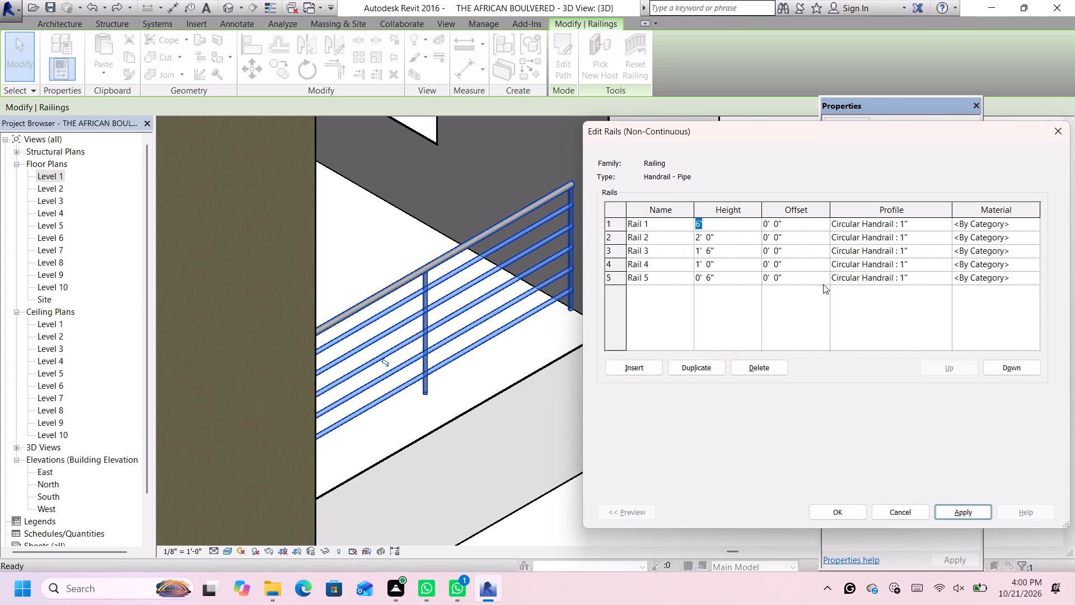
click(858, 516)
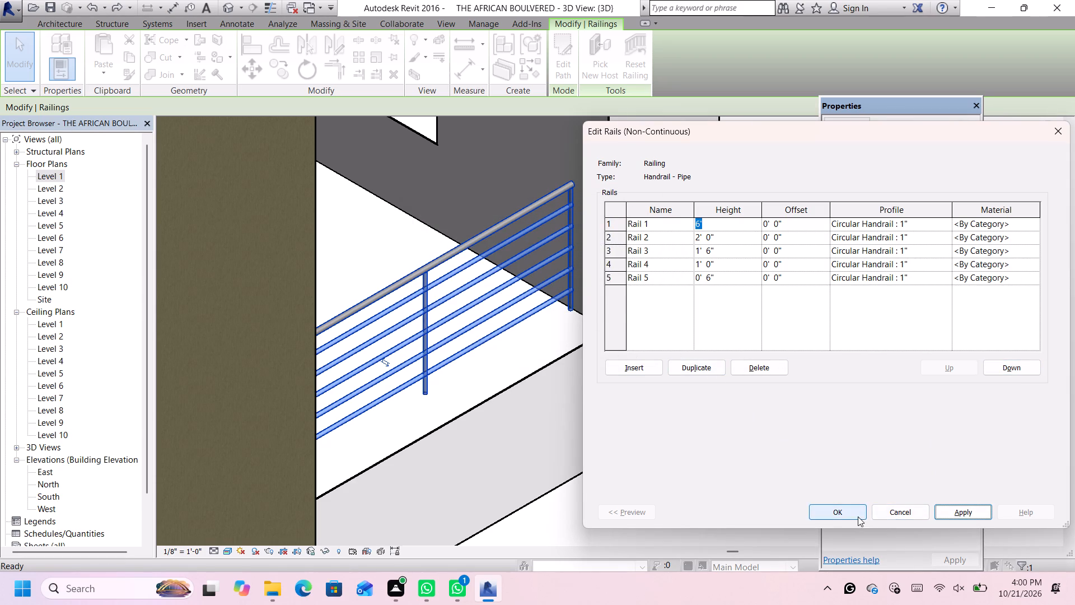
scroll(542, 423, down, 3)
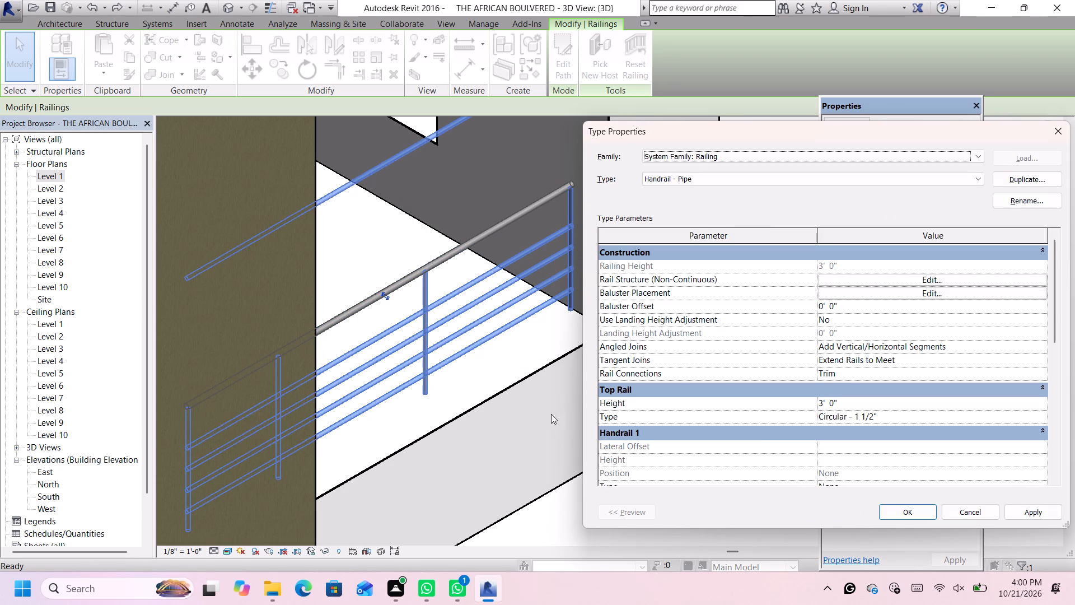
Delete Rails 2, 3, 4 and 5 from the Handrail - Pipe type's non-continuous rail structure.
click(980, 280)
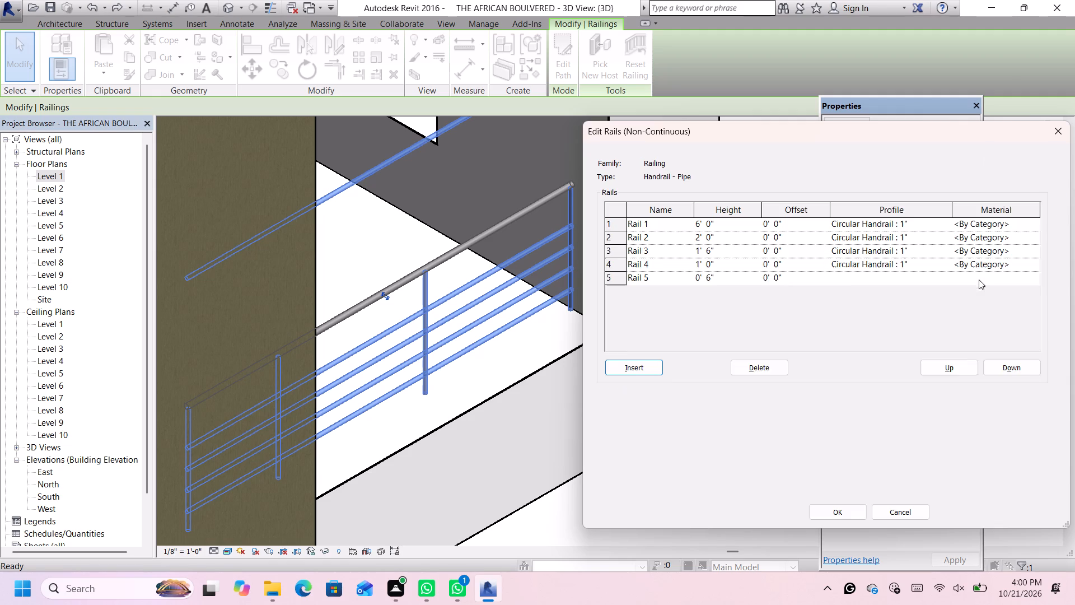
click(739, 234)
key(BackSpace)
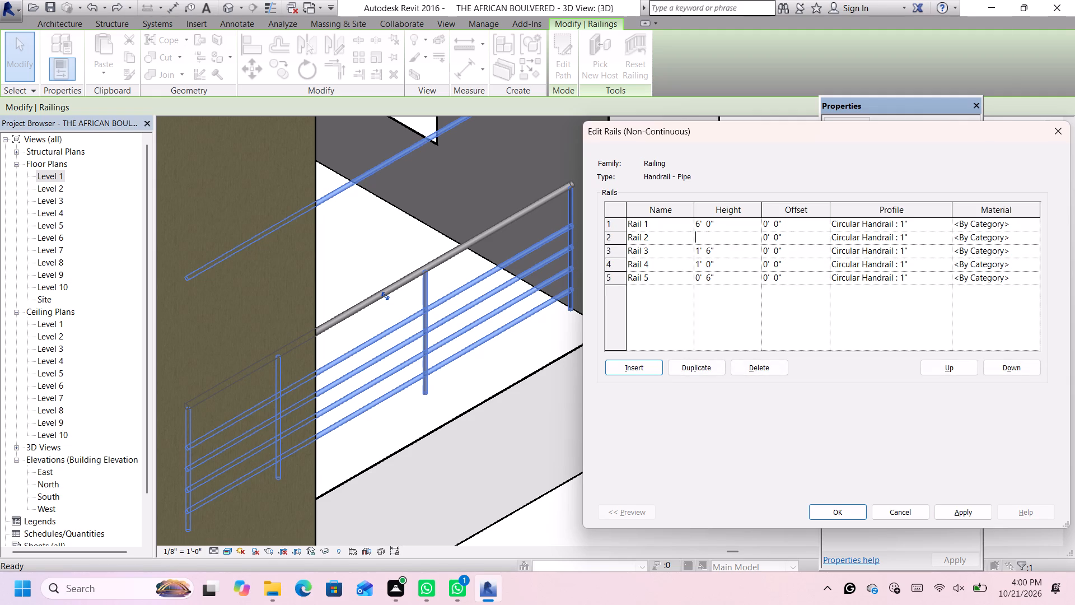
key(0)
click(751, 369)
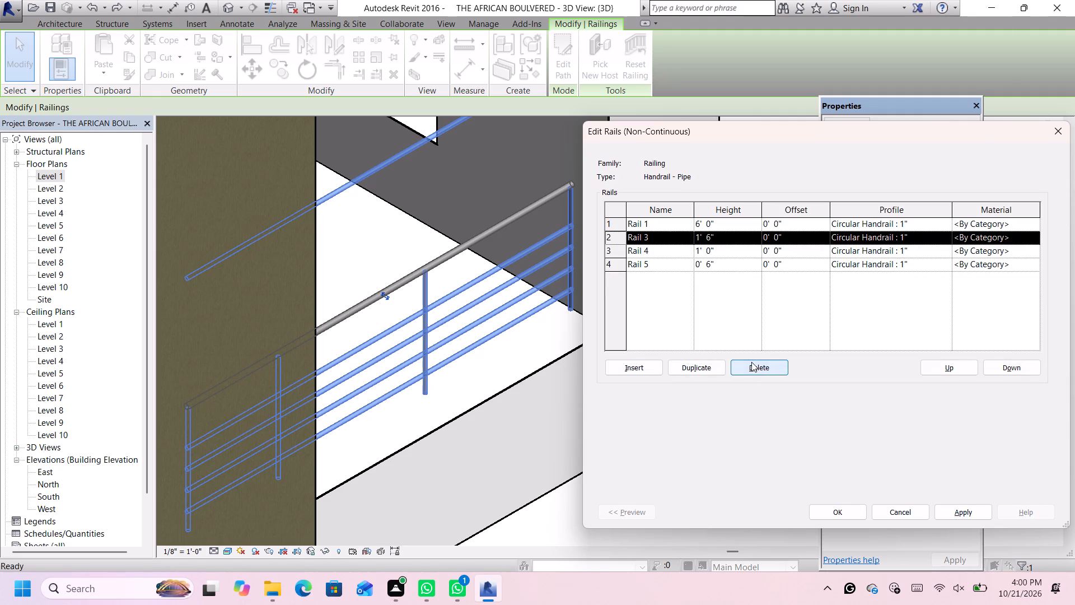
click(750, 363)
click(757, 371)
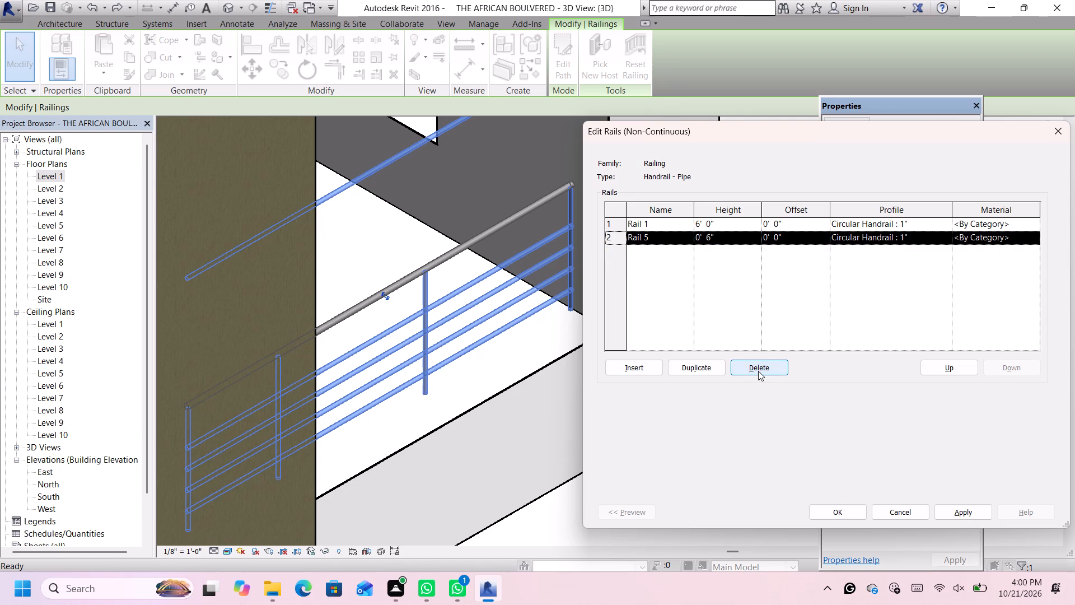
click(758, 371)
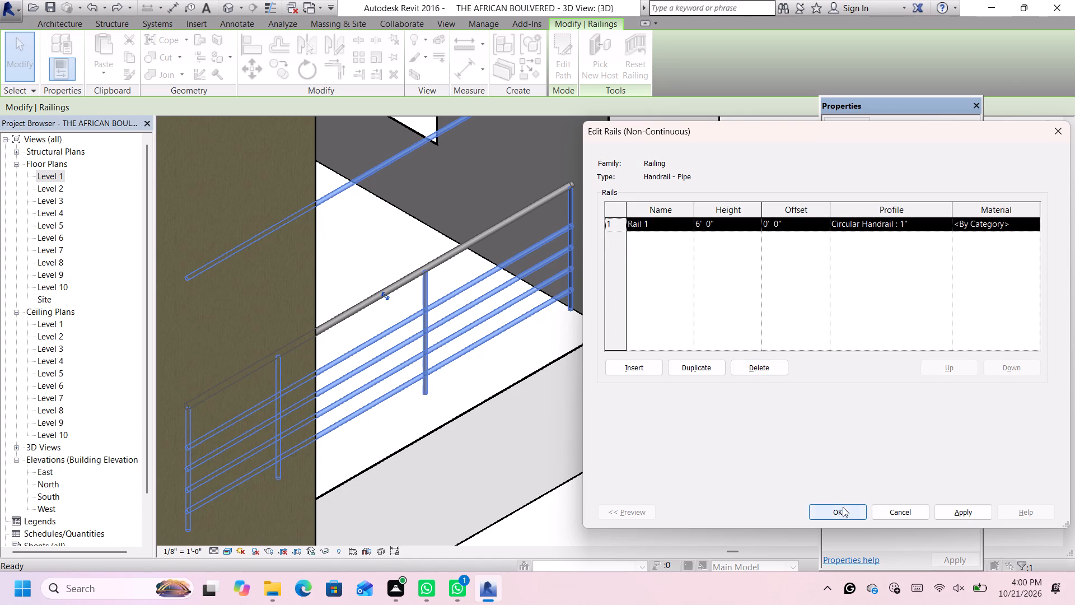
click(842, 507)
scroll(400, 378, down, 3)
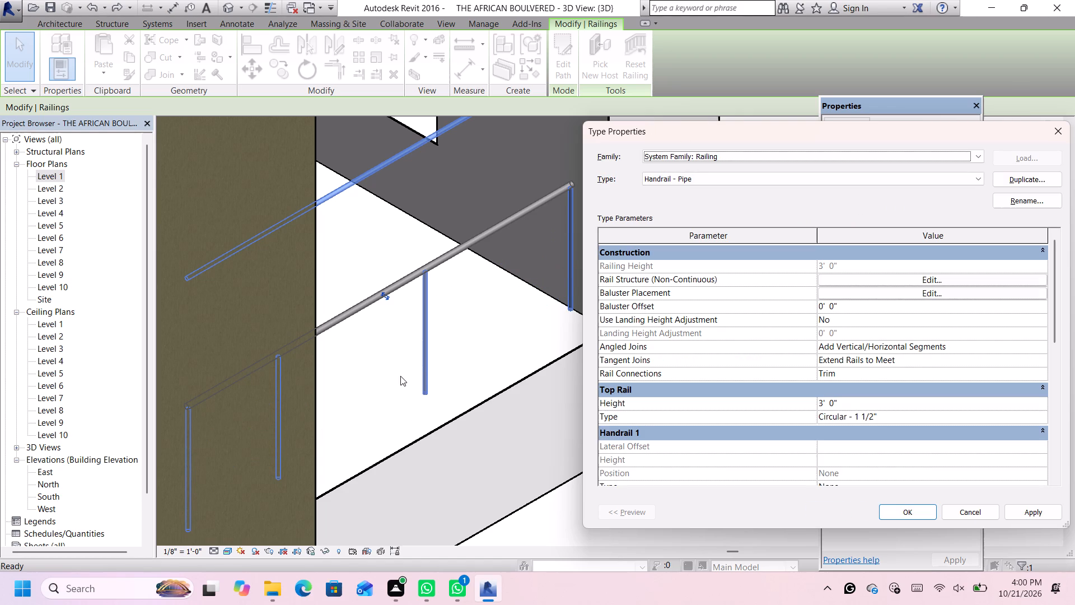
scroll(407, 369, down, 2)
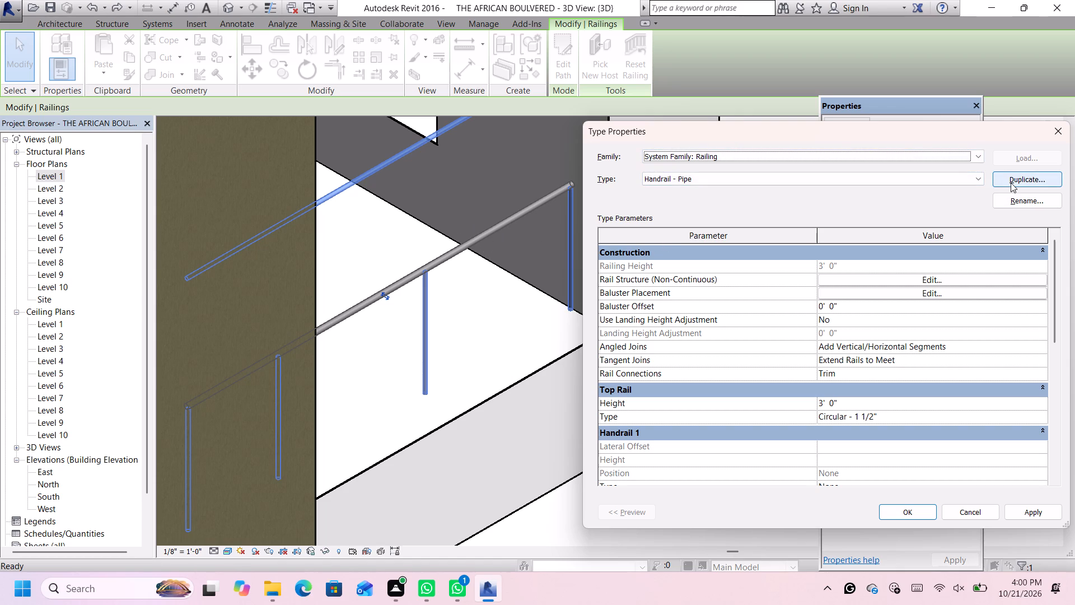
Delete the remaining Rail 1 from the Handrail - Pipe type's non-continuous rail structure.
click(943, 274)
click(717, 229)
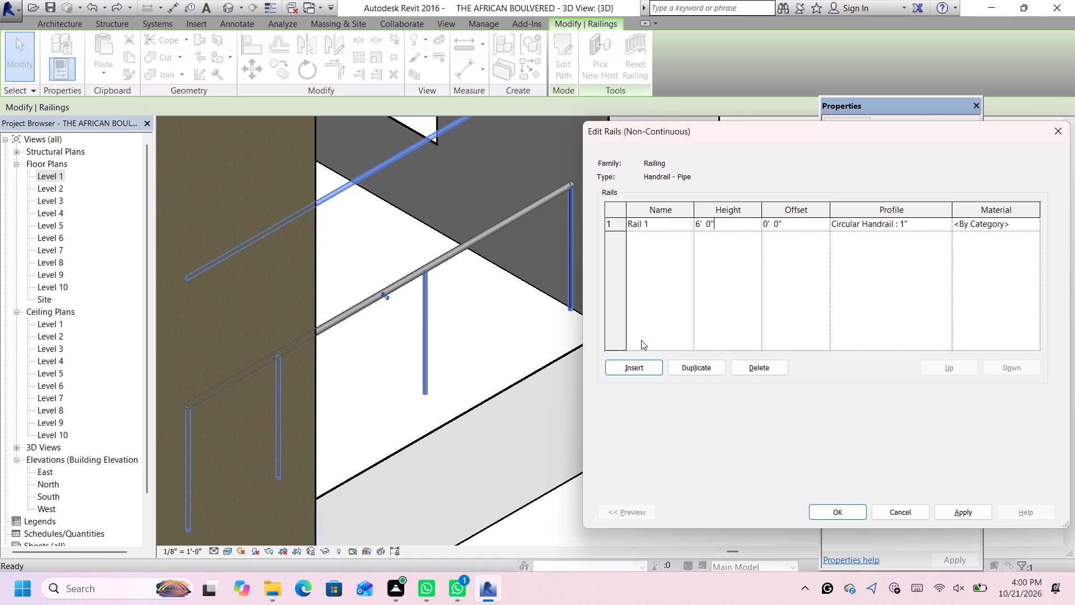
click(750, 370)
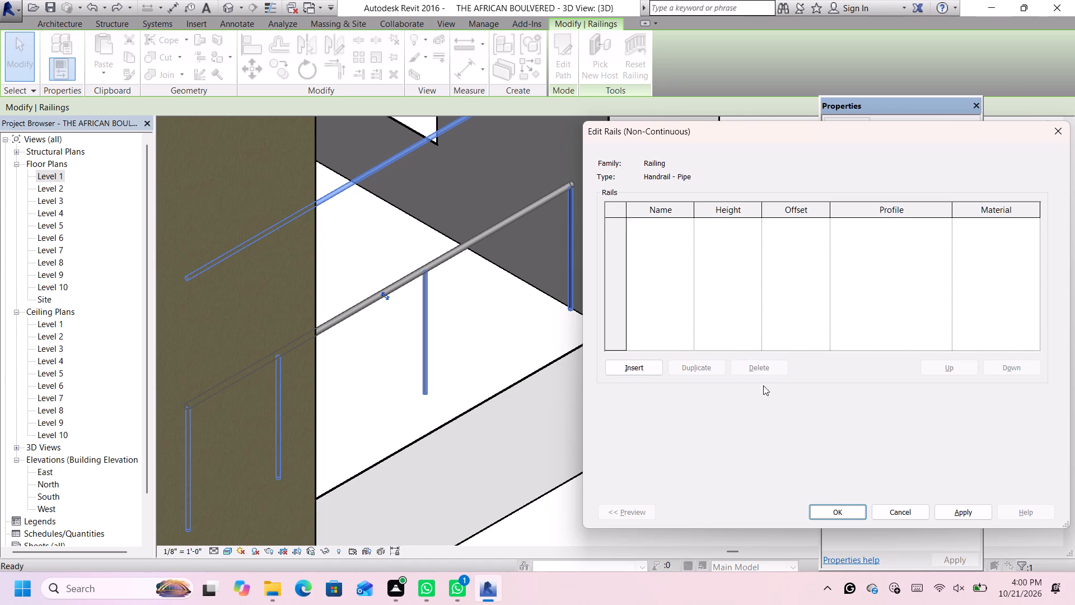
click(842, 513)
scroll(486, 319, down, 4)
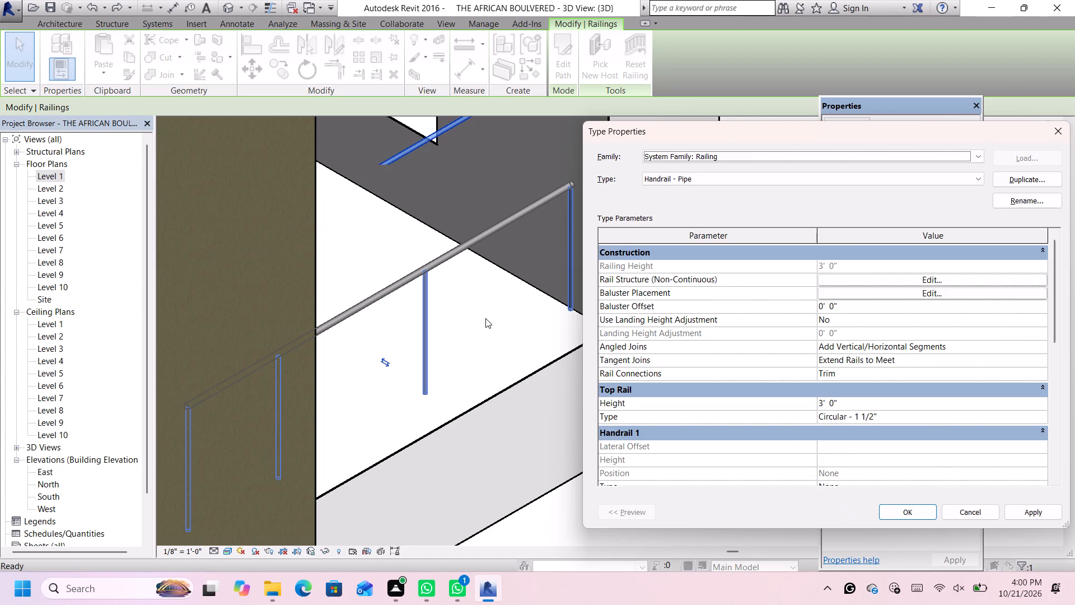
Set the Top Rail height of the Handrail - Pipe type to 7' and apply it.
click(859, 404)
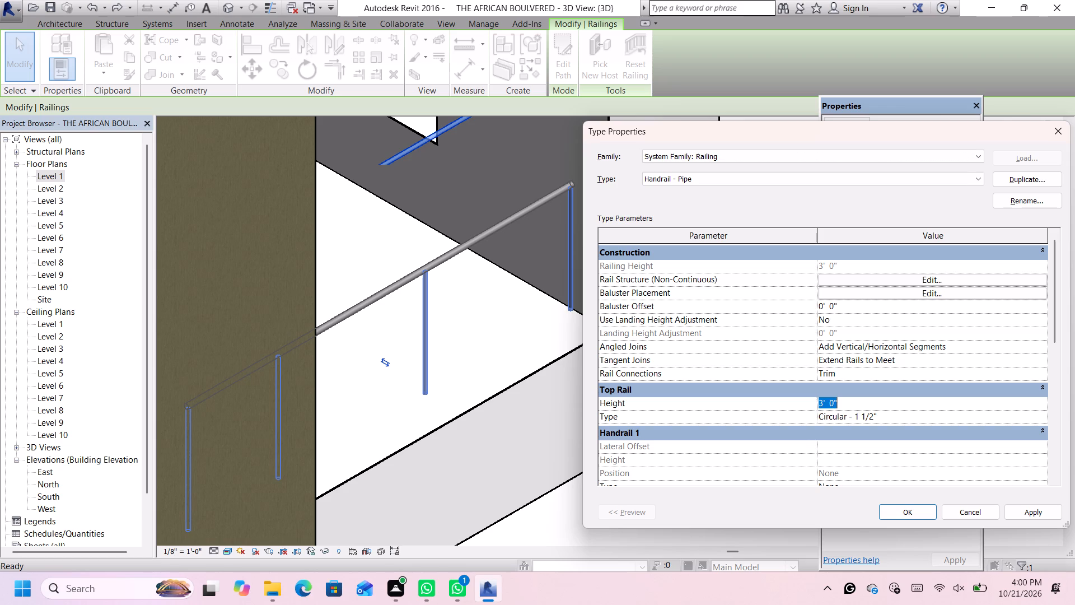
key(BackSpace)
text(7')
key(Return)
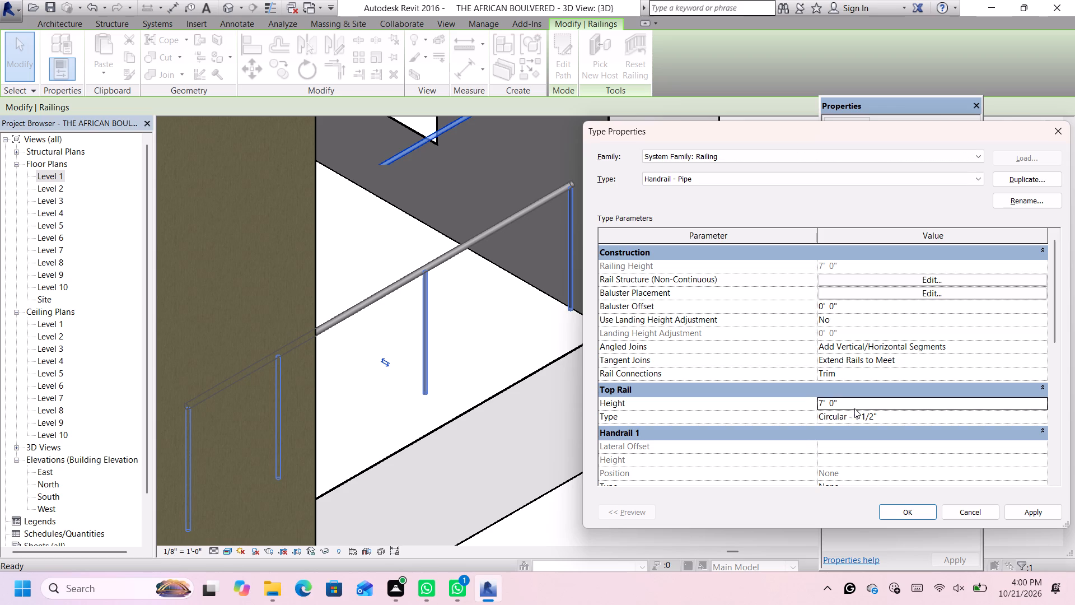
click(1056, 511)
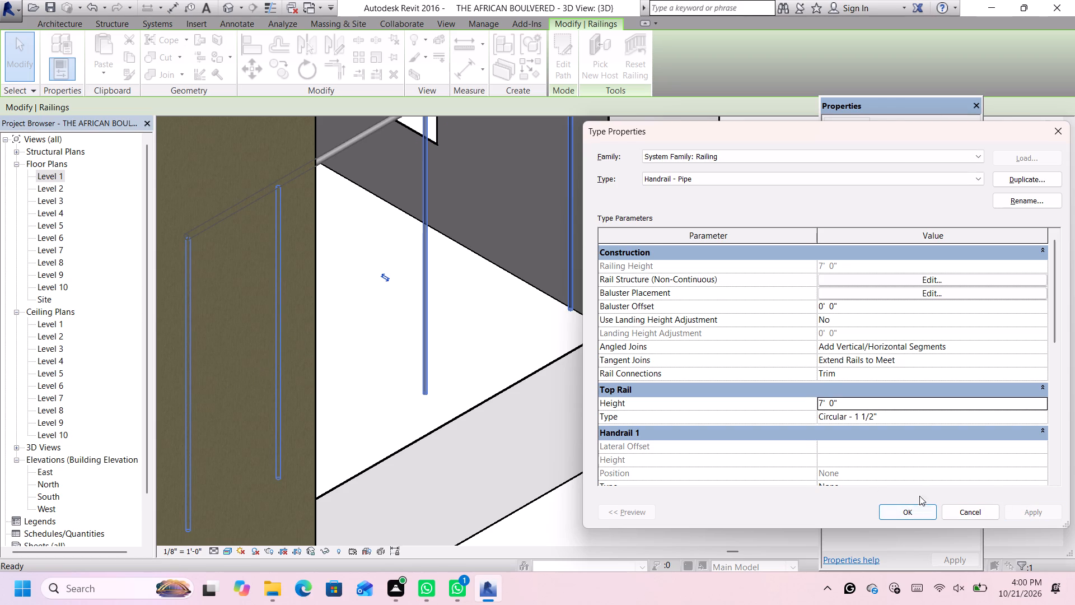
Review the Handrail - Pipe type's remaining parameters, then check the railing in context beside the olive wall.
scroll(905, 442, down, 4)
scroll(905, 442, up, 3)
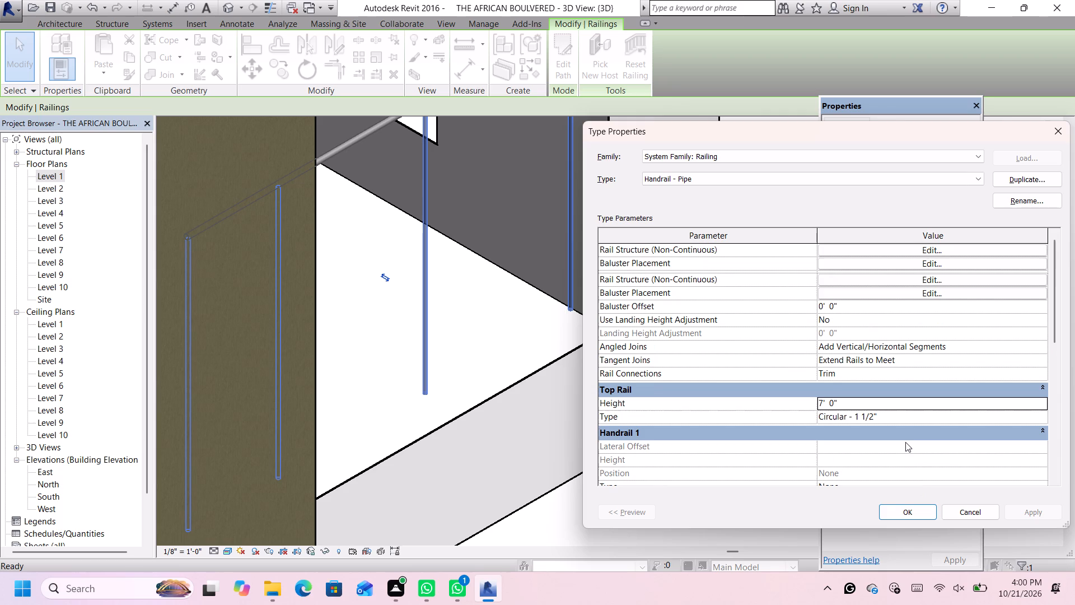
scroll(905, 442, up, 2)
scroll(900, 417, down, 6)
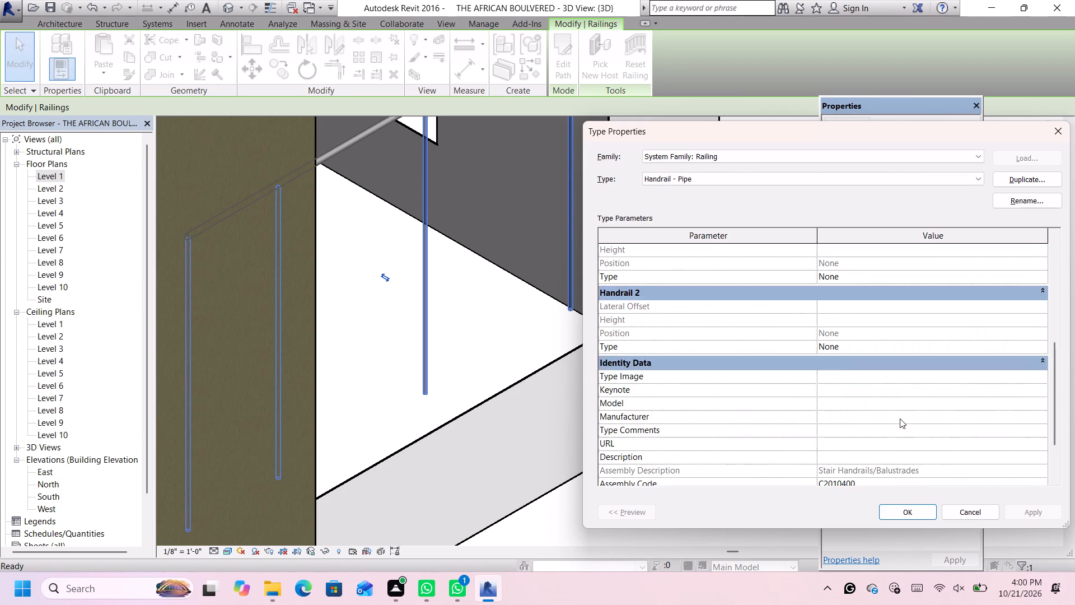
scroll(900, 418, down, 6)
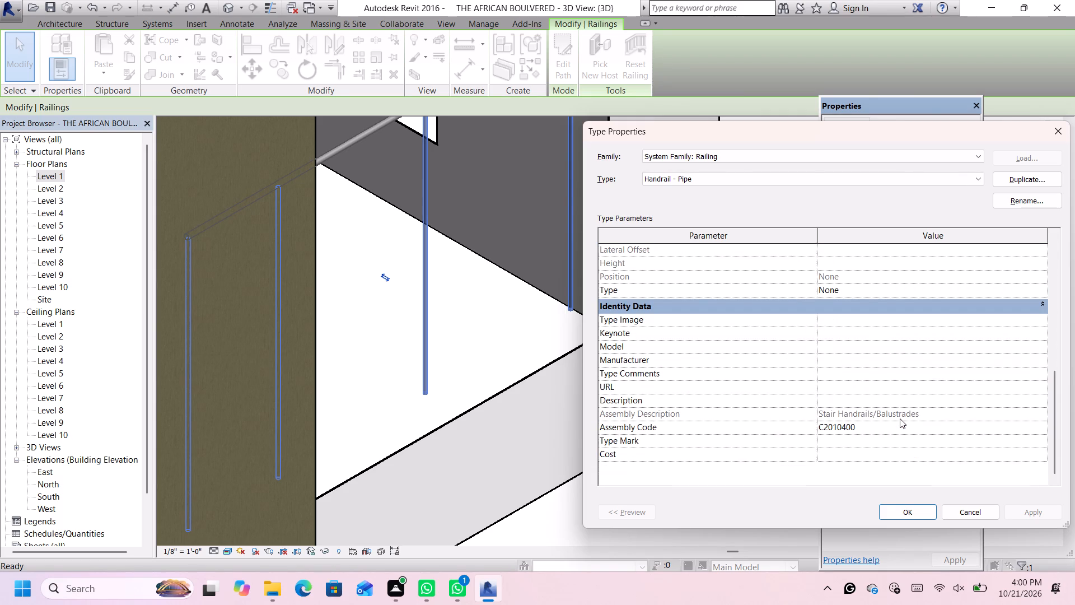
scroll(900, 418, up, 5)
scroll(900, 418, down, 2)
scroll(900, 418, up, 6)
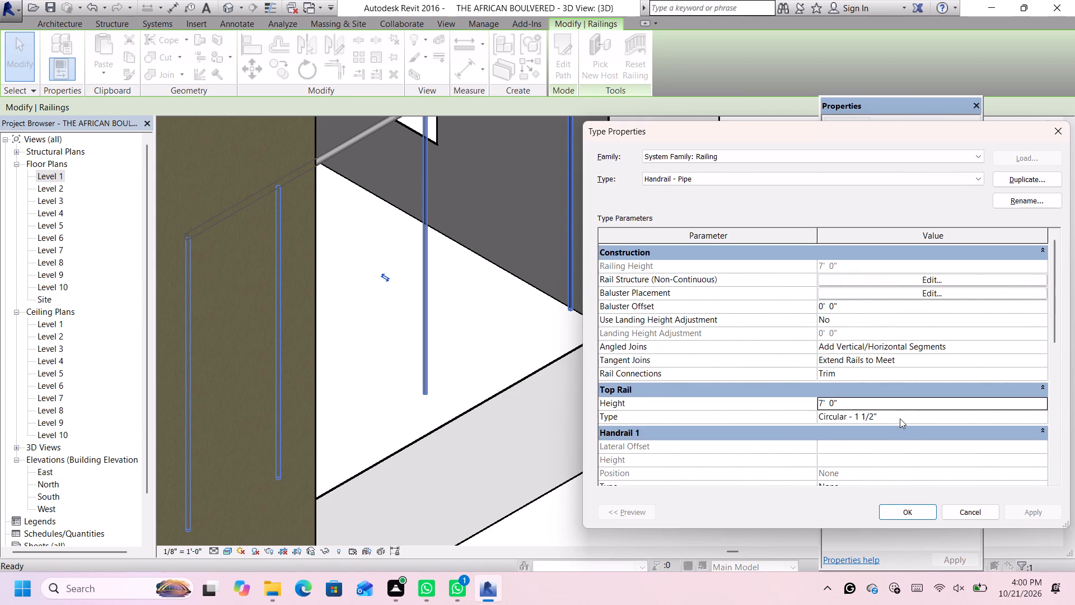
click(909, 514)
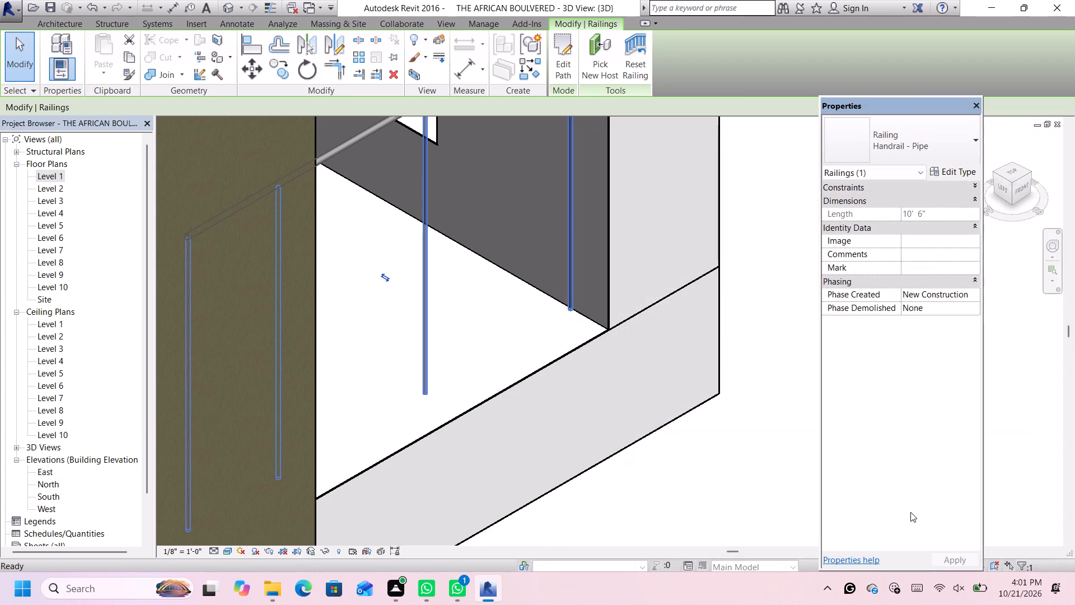
scroll(639, 435, down, 11)
click(726, 348)
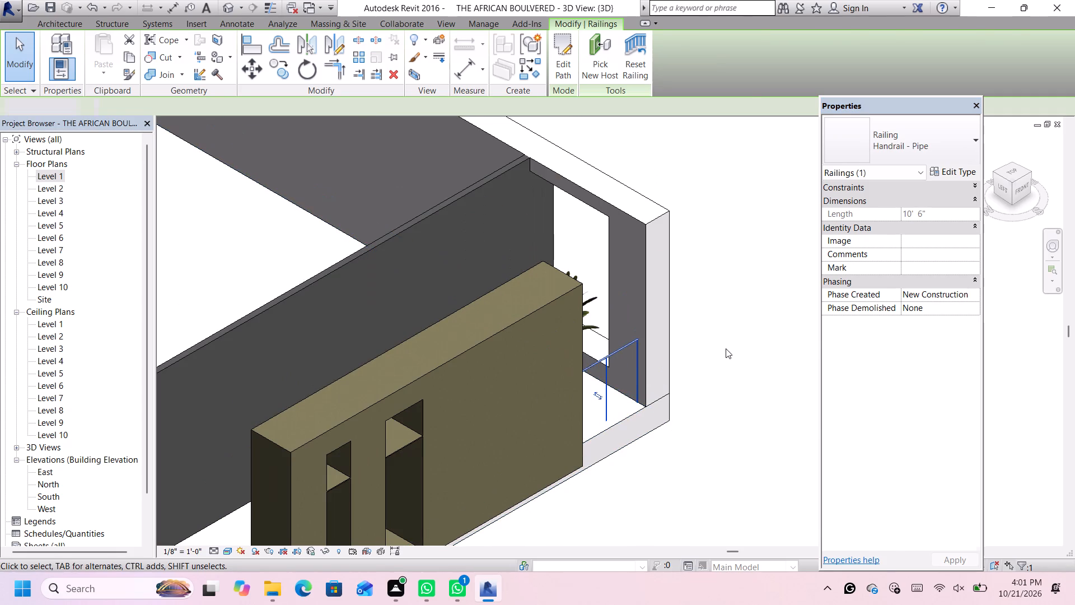
Start a railing path from the olive wall's free end, drawing a straight 54' 6" line along the slab's front edge to near its corner.
scroll(725, 350, down, 6)
scroll(716, 429, down, 4)
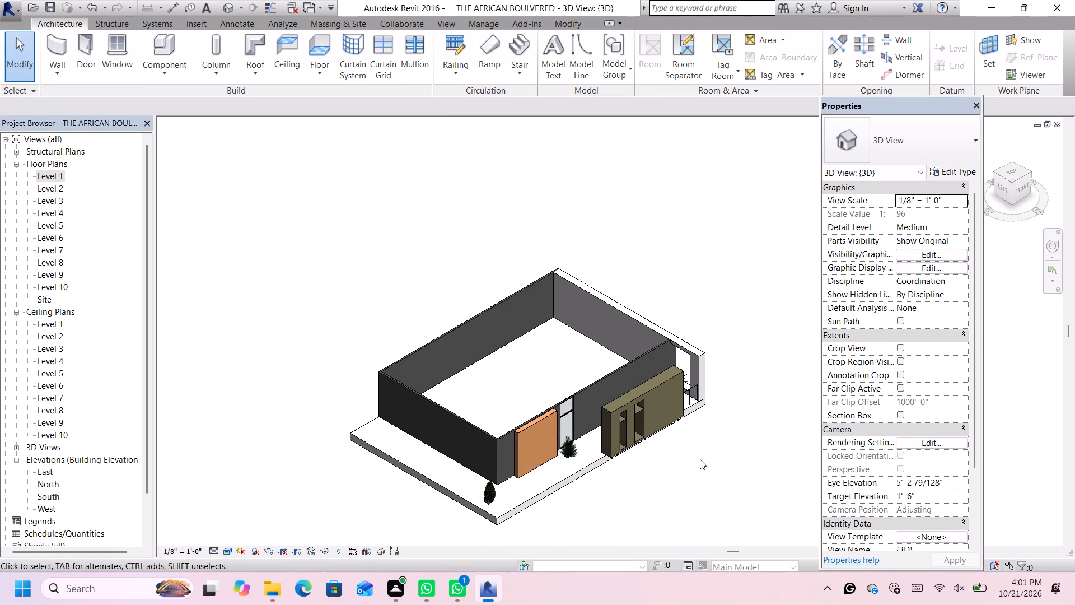
scroll(699, 463, up, 5)
scroll(697, 436, down, 7)
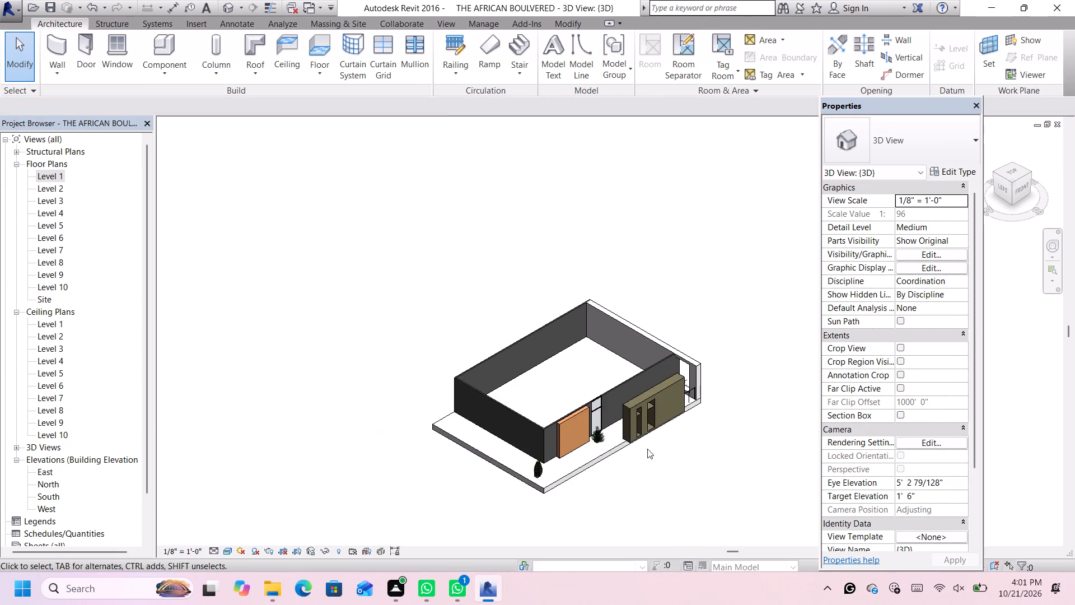
scroll(549, 488, up, 5)
click(462, 53)
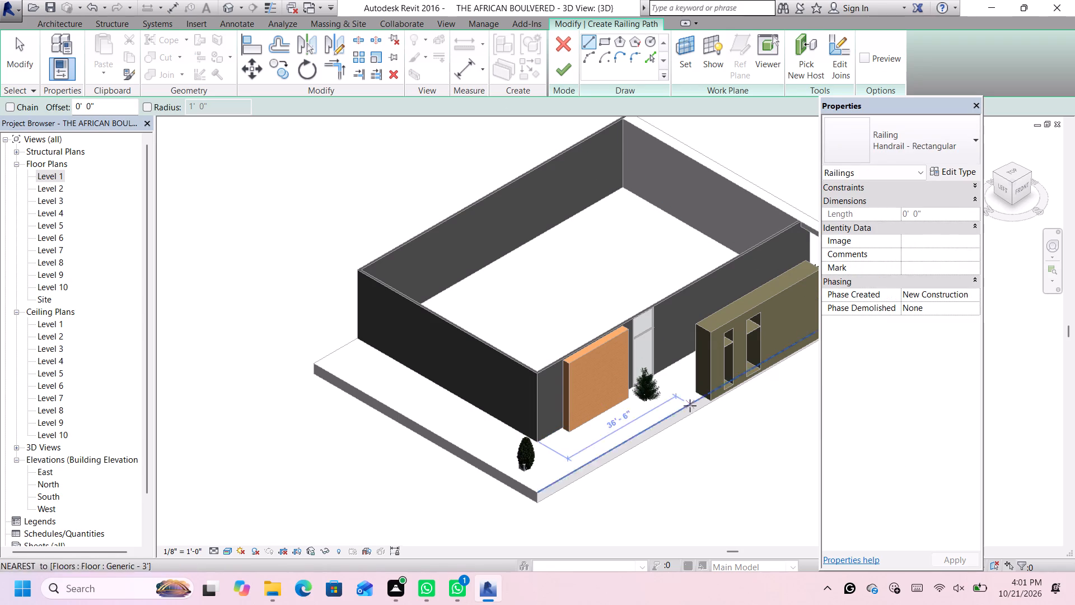
scroll(693, 393, up, 3)
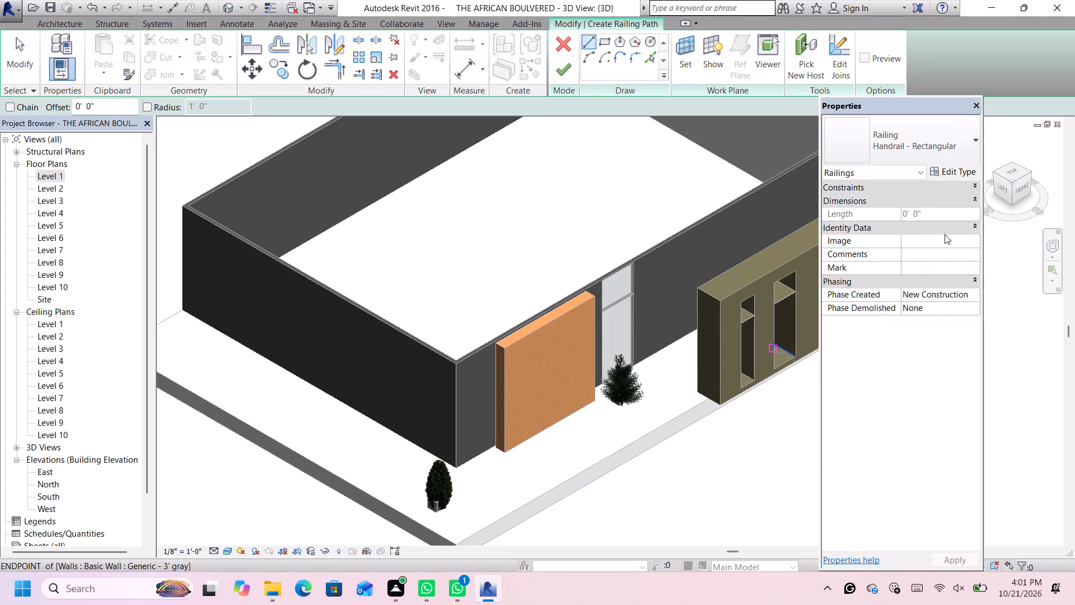
click(1013, 168)
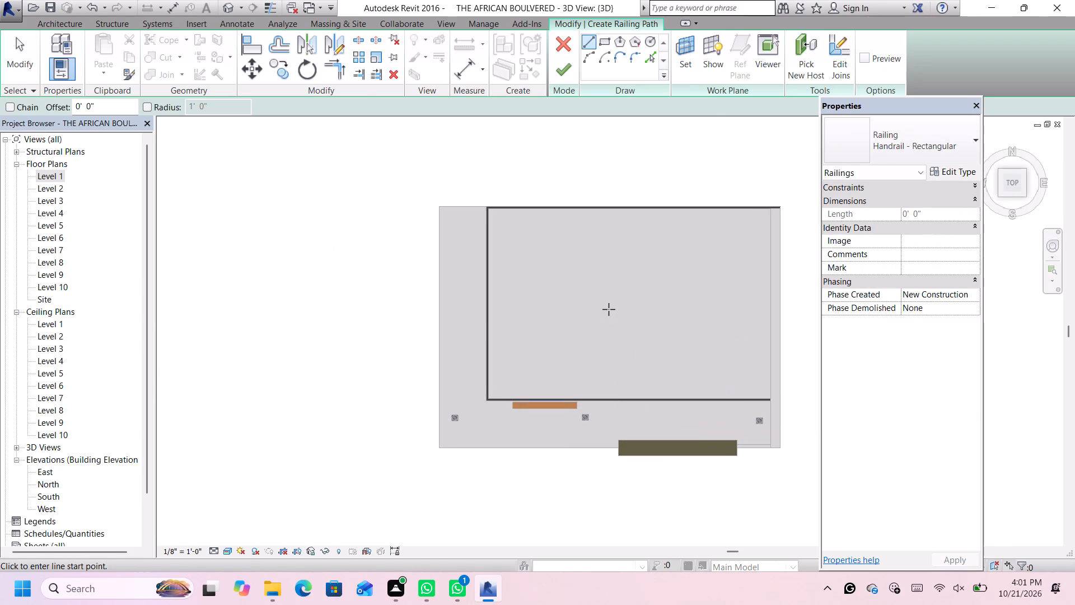
scroll(591, 471, up, 7)
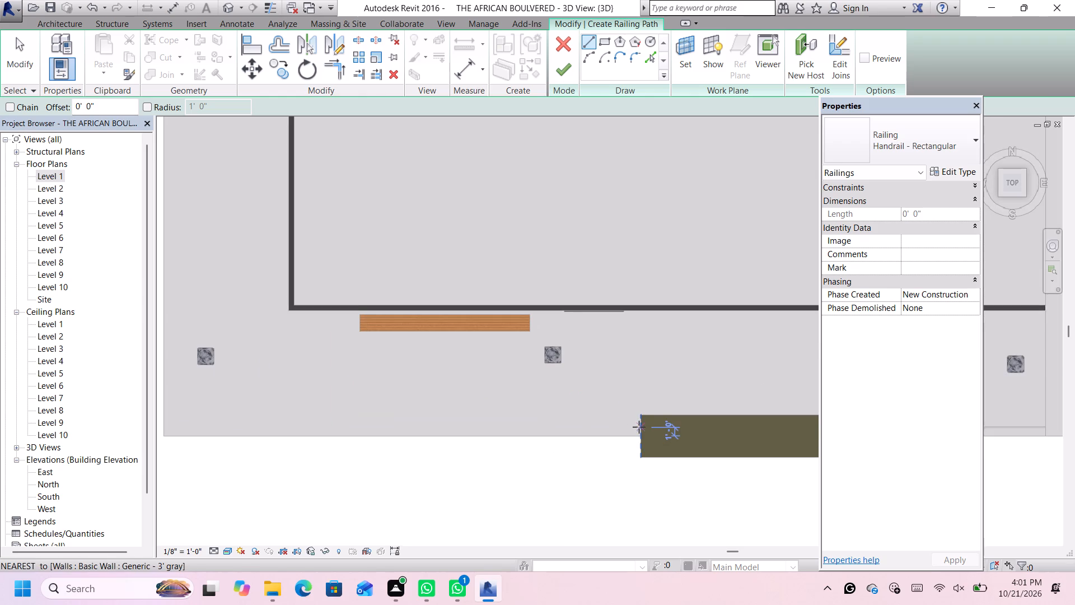
scroll(640, 427, down, 6)
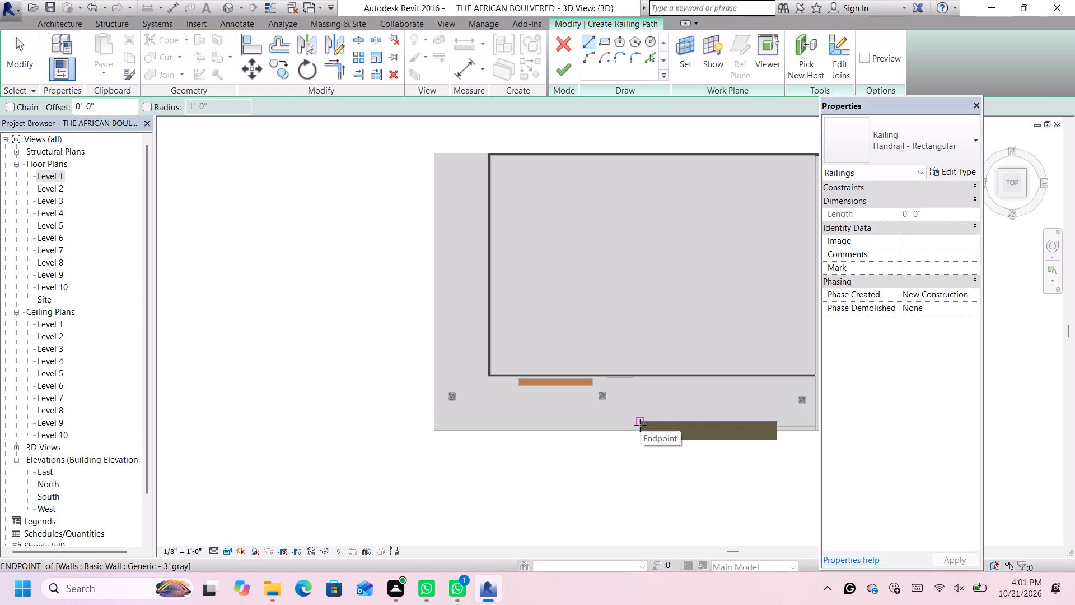
scroll(639, 426, up, 5)
scroll(639, 427, down, 1)
scroll(639, 427, up, 4)
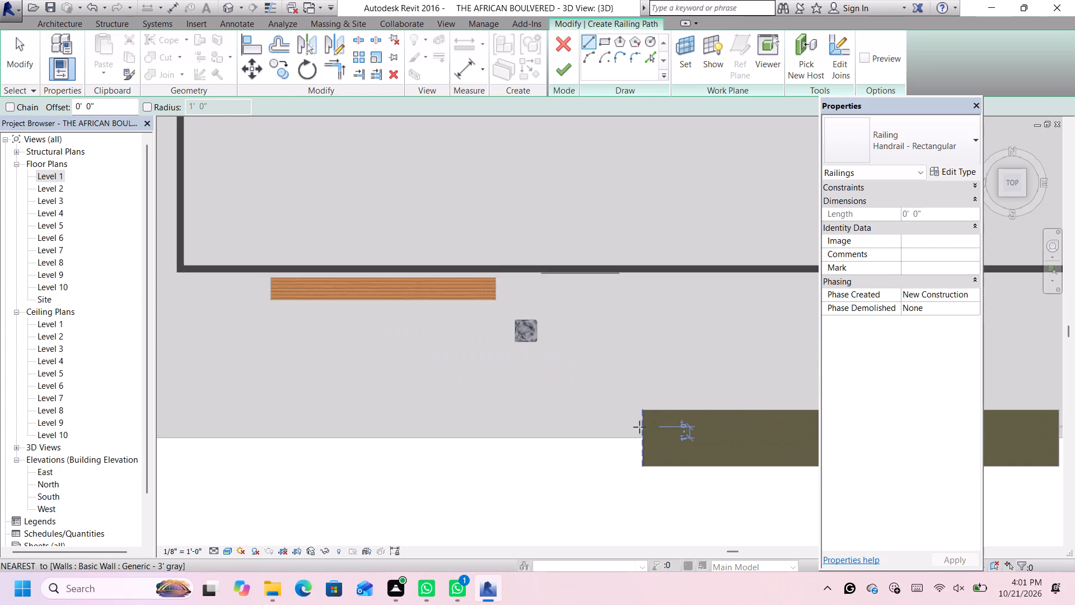
scroll(639, 427, up, 3)
click(642, 426)
scroll(642, 426, down, 3)
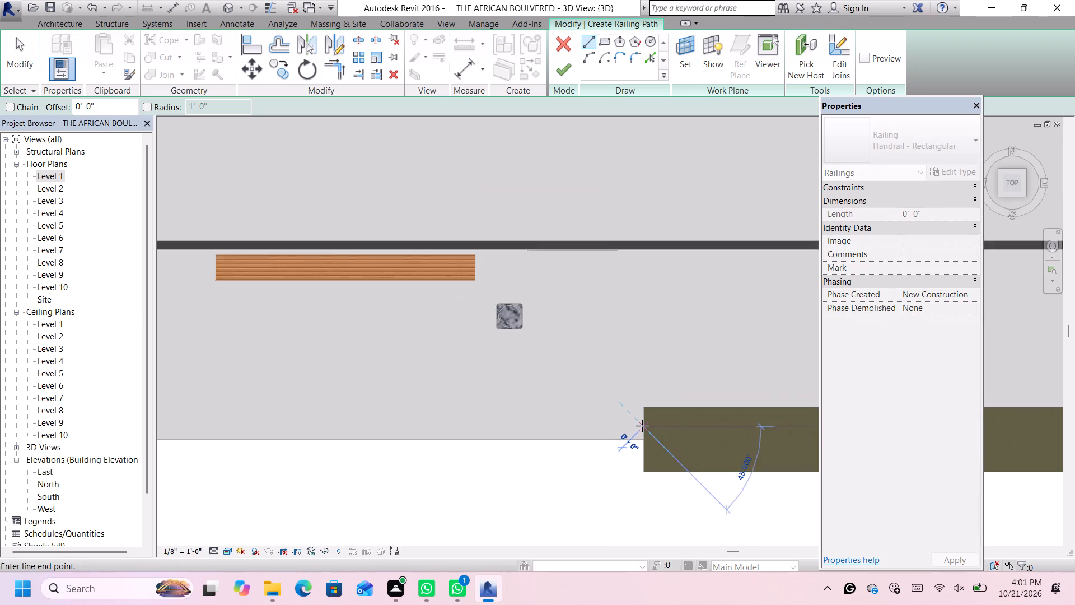
scroll(642, 426, down, 8)
scroll(447, 425, up, 2)
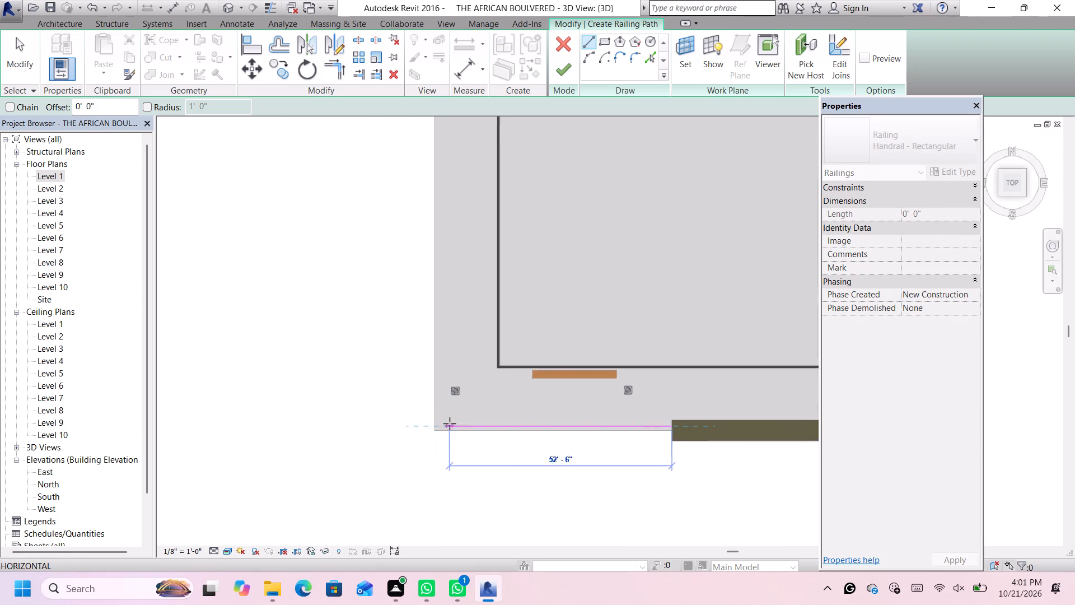
scroll(450, 424, up, 2)
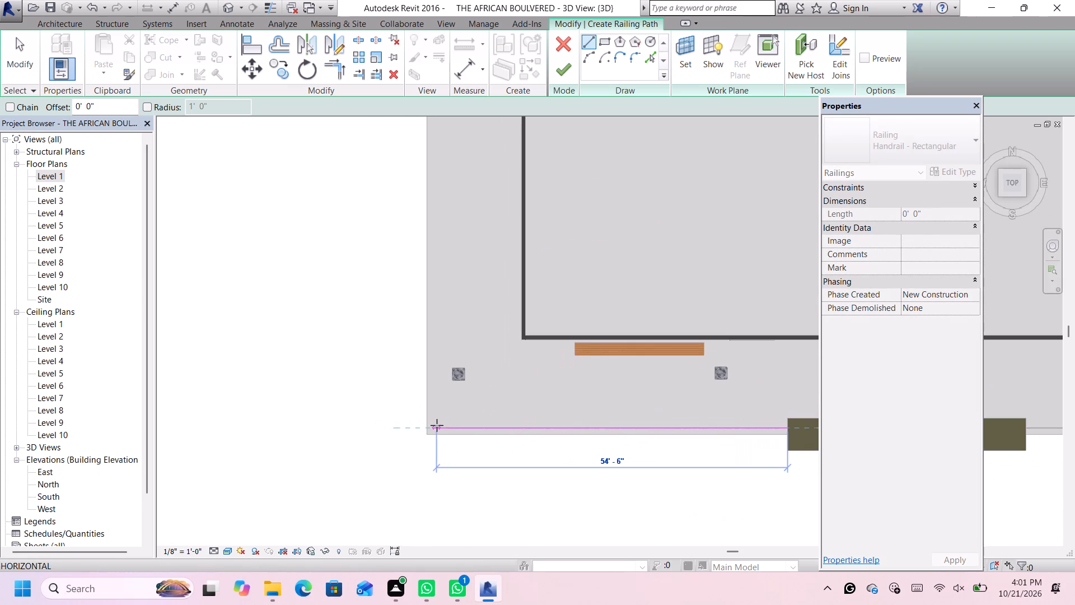
click(437, 425)
scroll(428, 361, down, 4)
scroll(431, 394, up, 2)
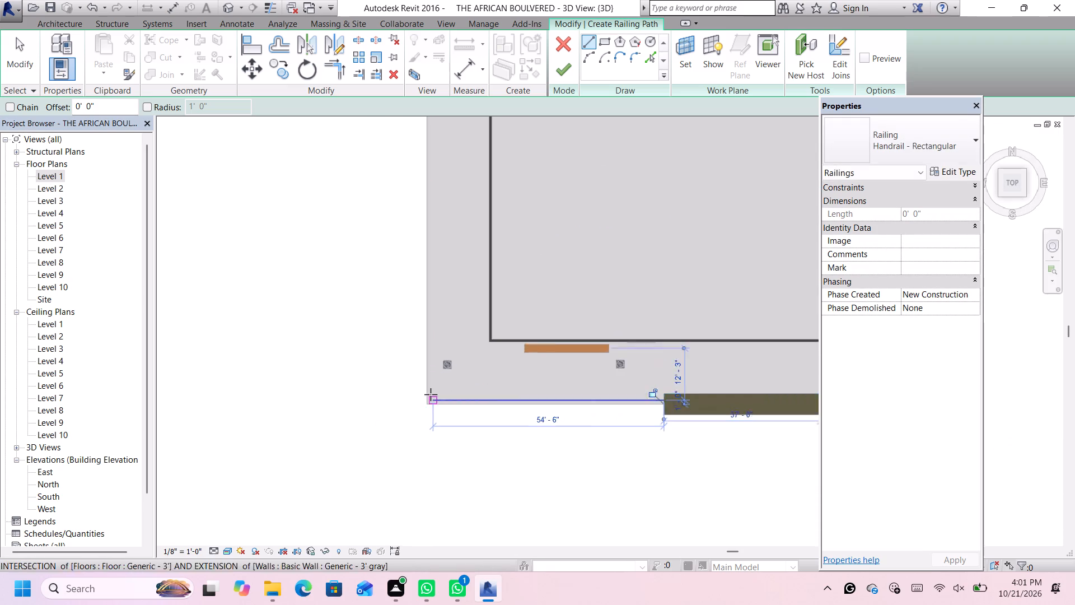
Continue the railing path from the front corner with a 73' line along the slab's side edge, parallel to the building's side wall.
scroll(431, 394, up, 3)
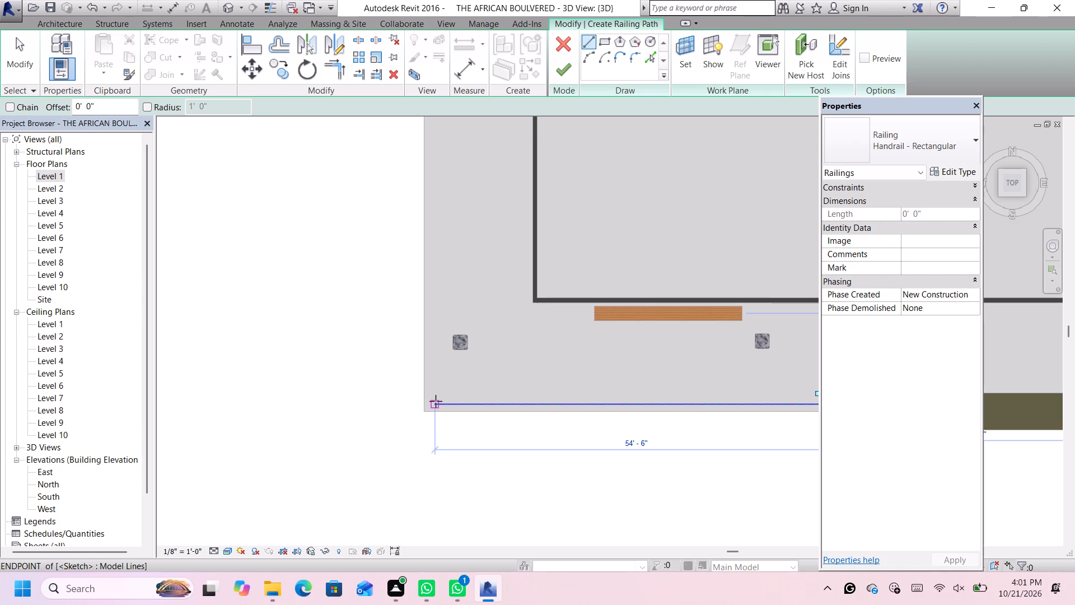
scroll(436, 401, down, 1)
scroll(436, 401, up, 1)
click(436, 401)
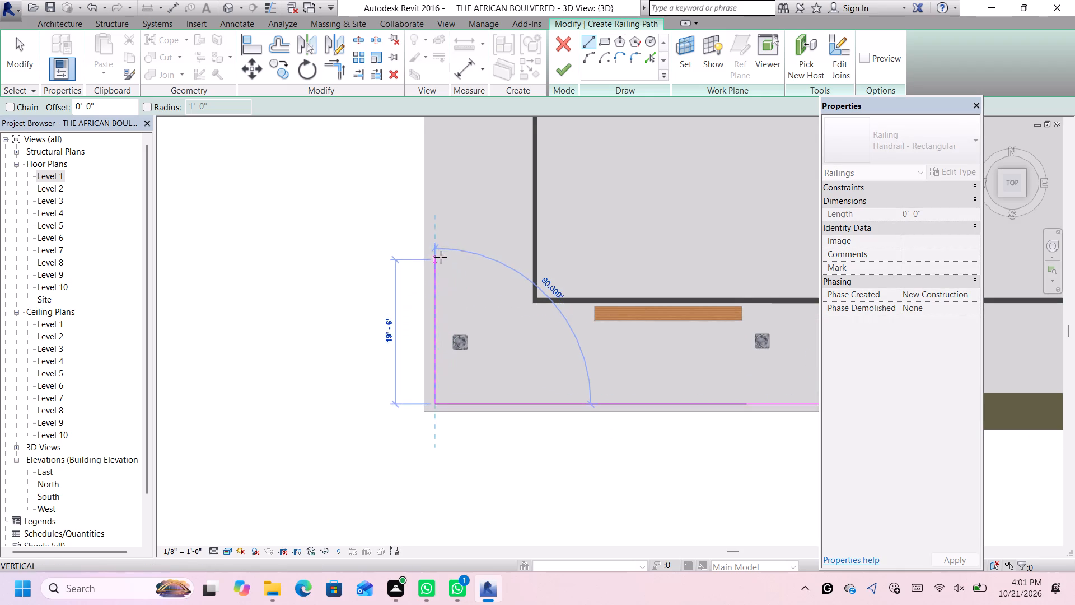
scroll(436, 250, down, 11)
scroll(433, 248, up, 1)
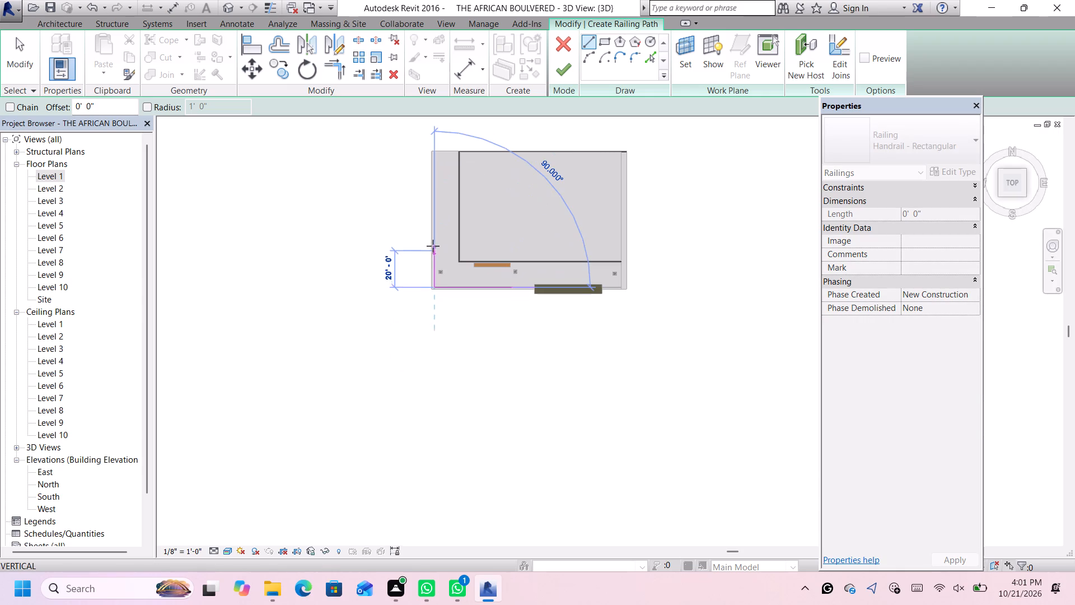
scroll(439, 176, up, 5)
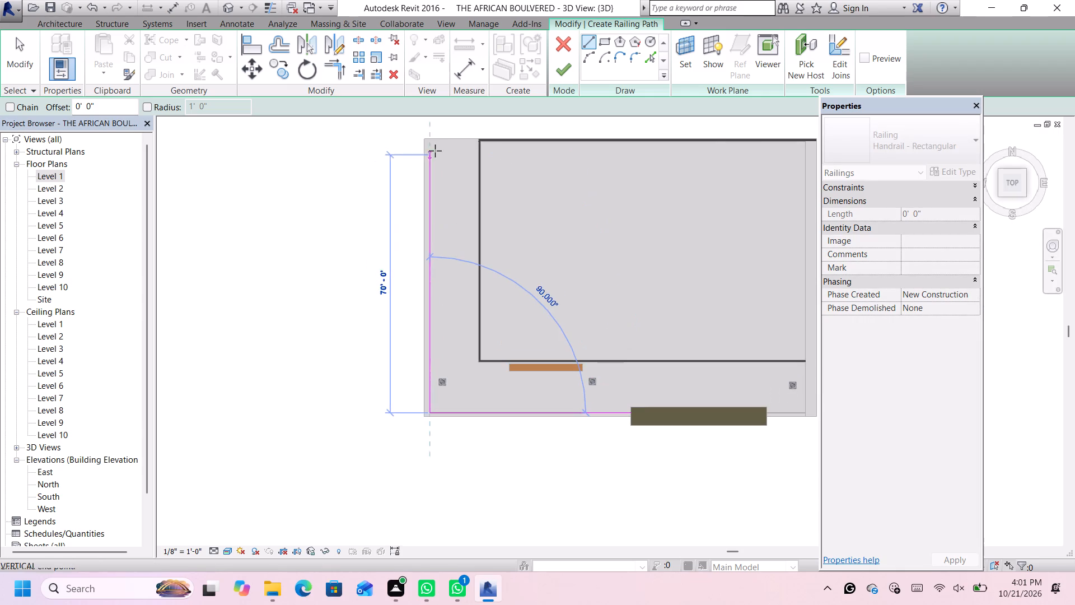
scroll(428, 142, up, 7)
scroll(432, 145, down, 1)
scroll(432, 145, up, 1)
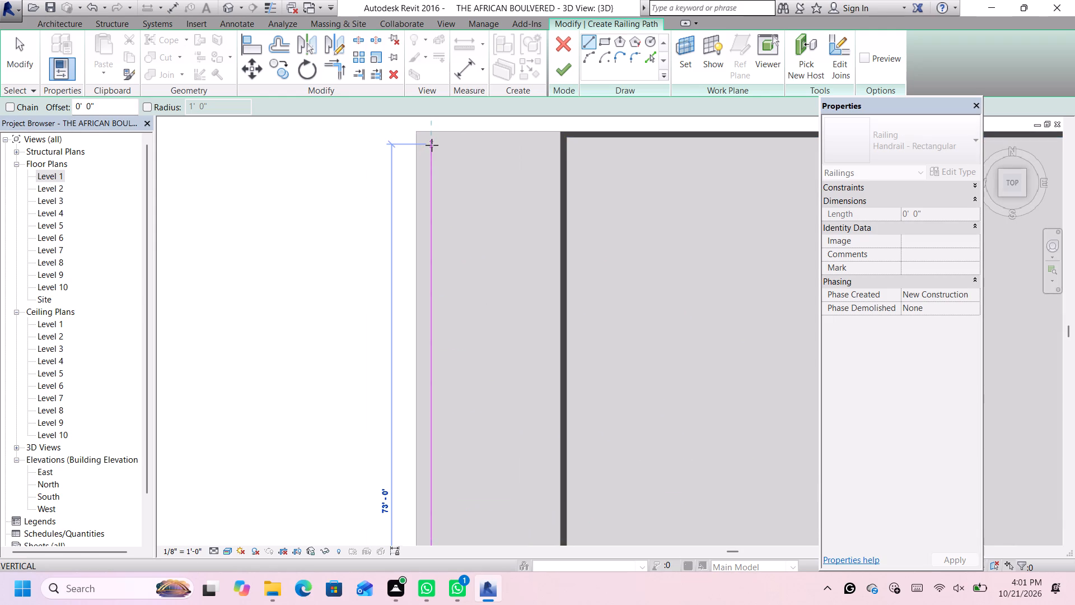
click(432, 145)
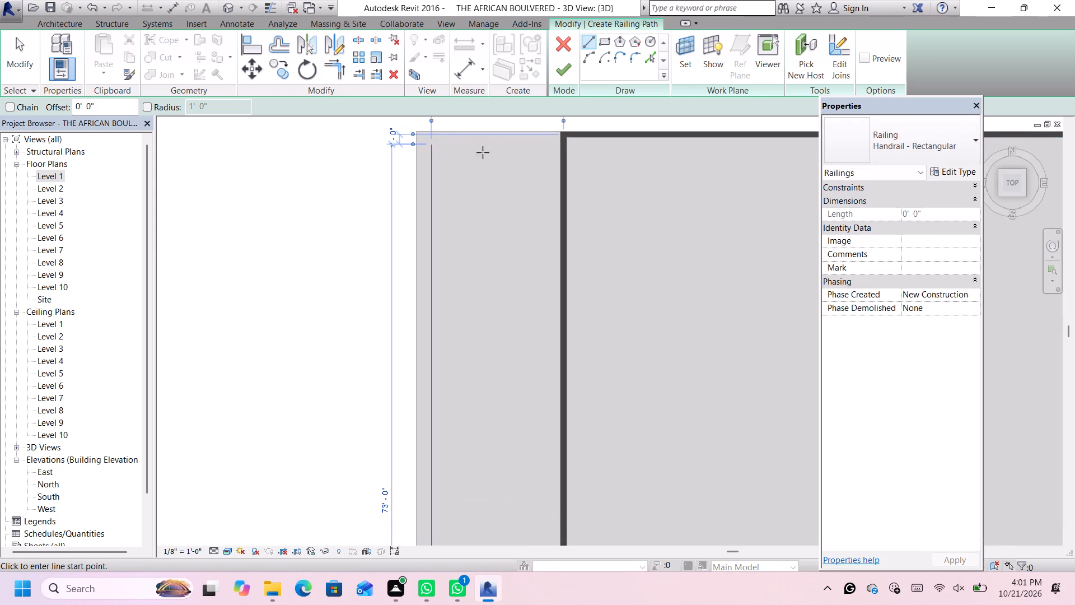
Close off the path with a short line from the slab's rear corner to the building's side wall, and finish the railing.
click(430, 145)
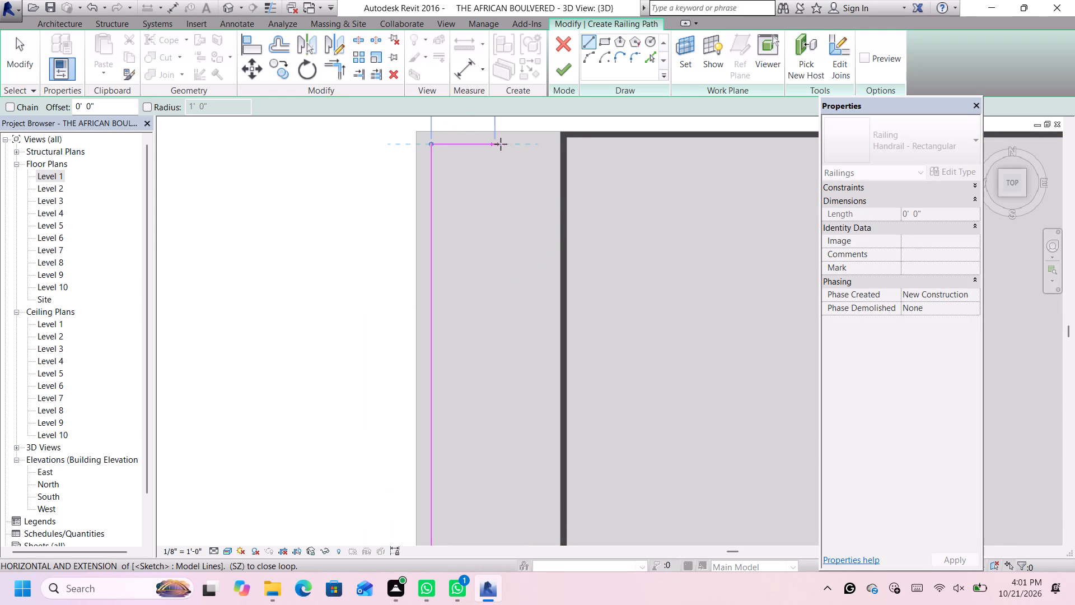
click(558, 145)
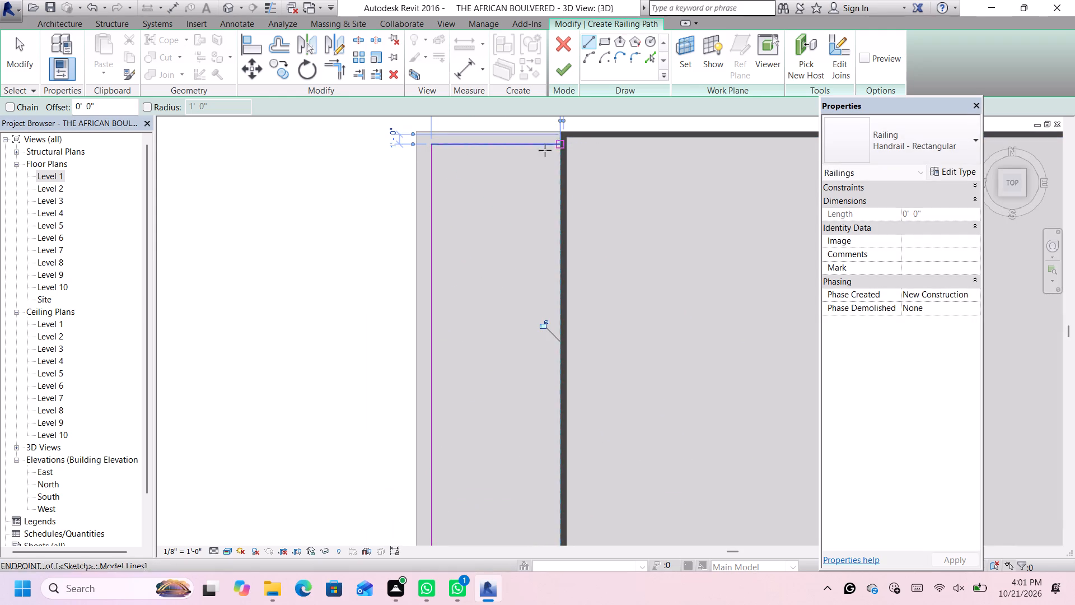
scroll(475, 198, down, 10)
click(566, 71)
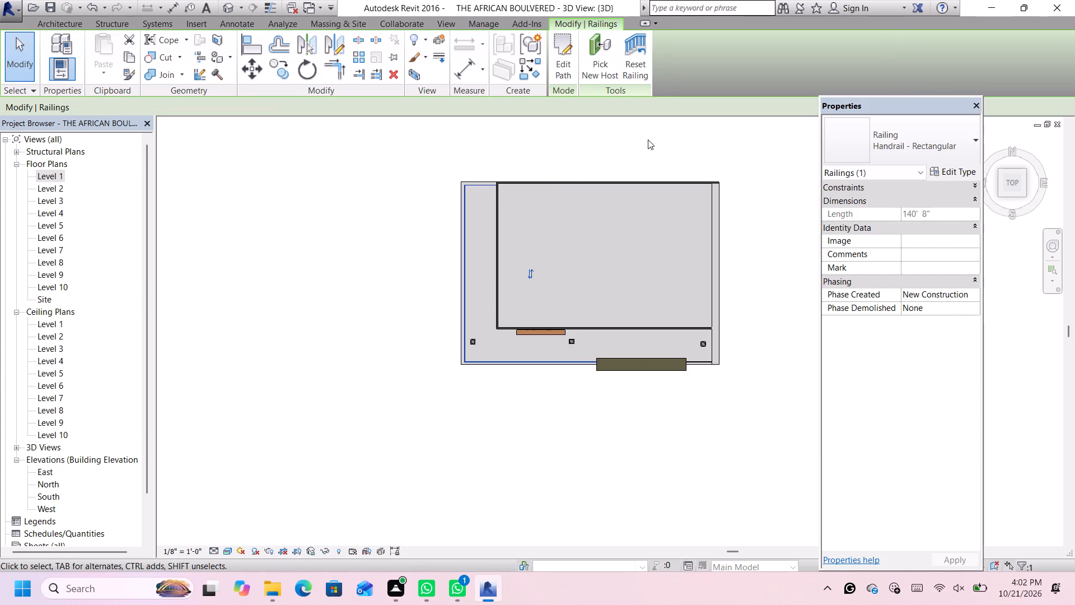
Inspect the new perimeter railing in an angled 3D view and change its type to Glass Panel - Bottom Fill.
click(229, 3)
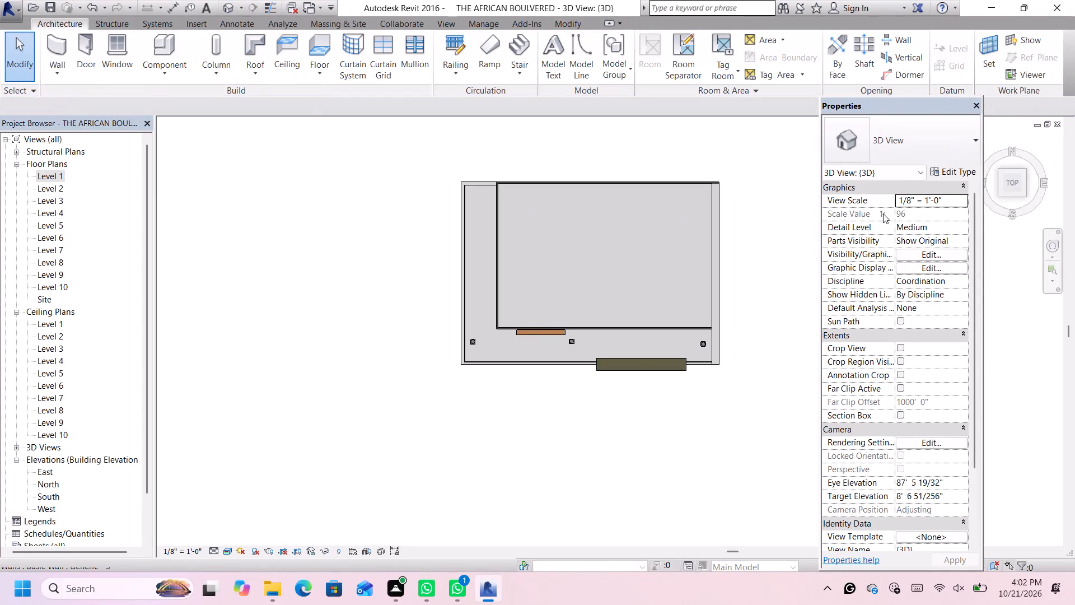
click(1000, 194)
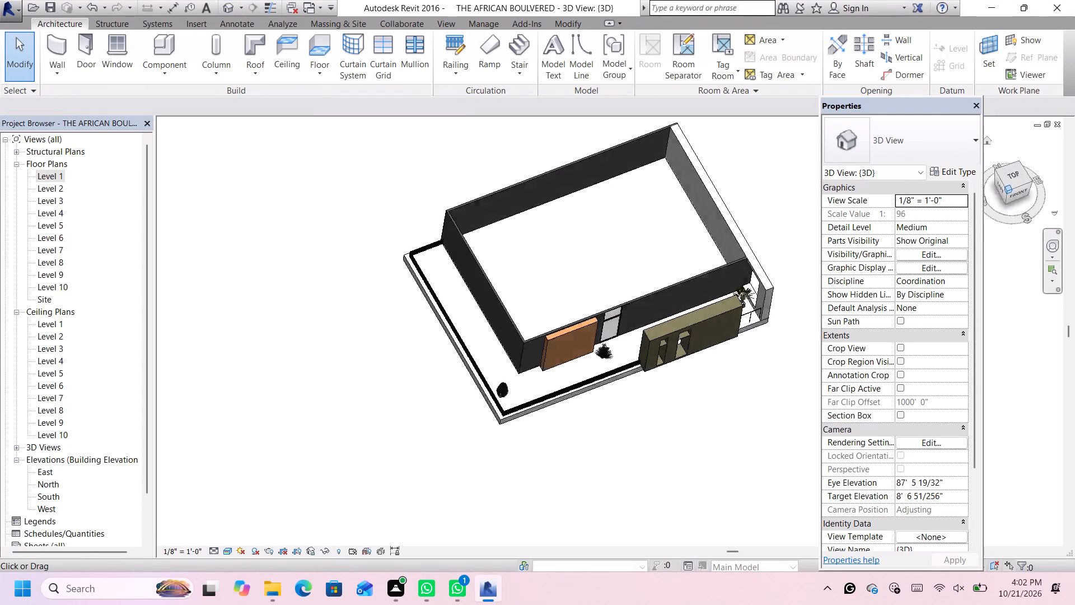
scroll(702, 423, up, 2)
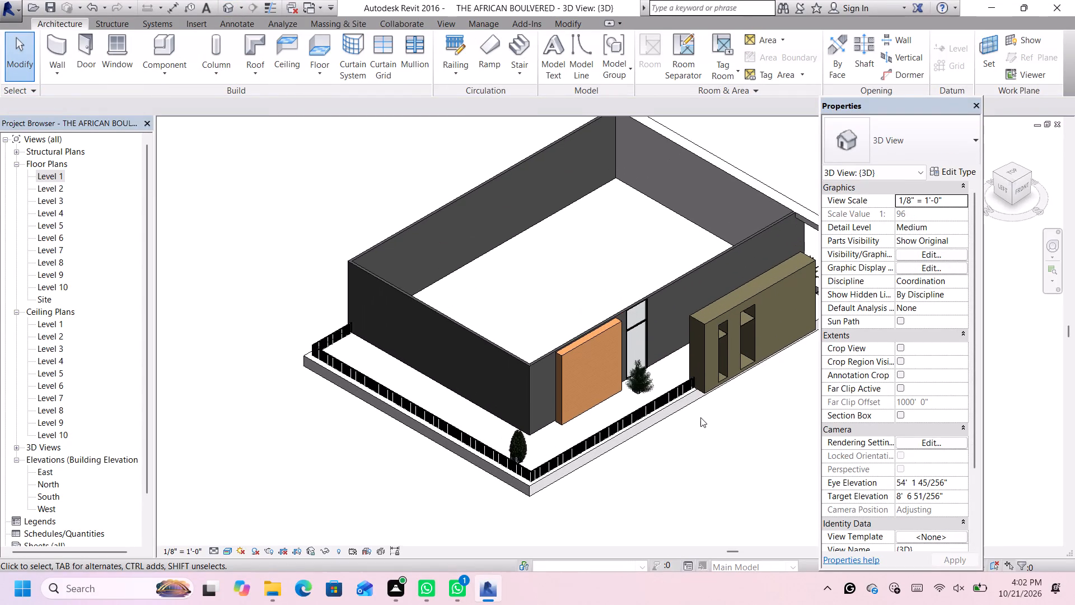
click(643, 407)
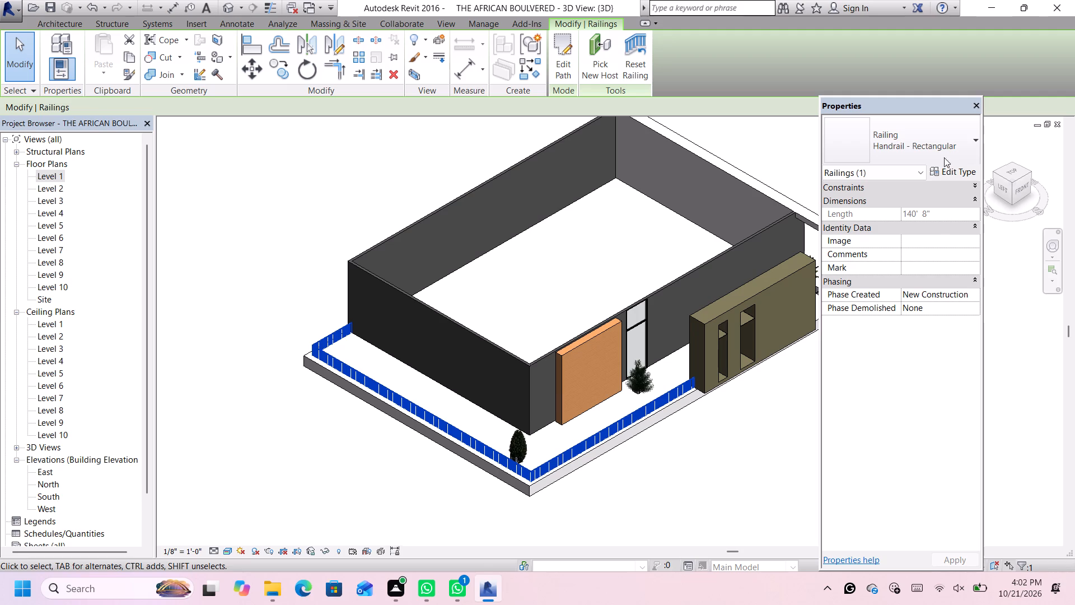
click(913, 136)
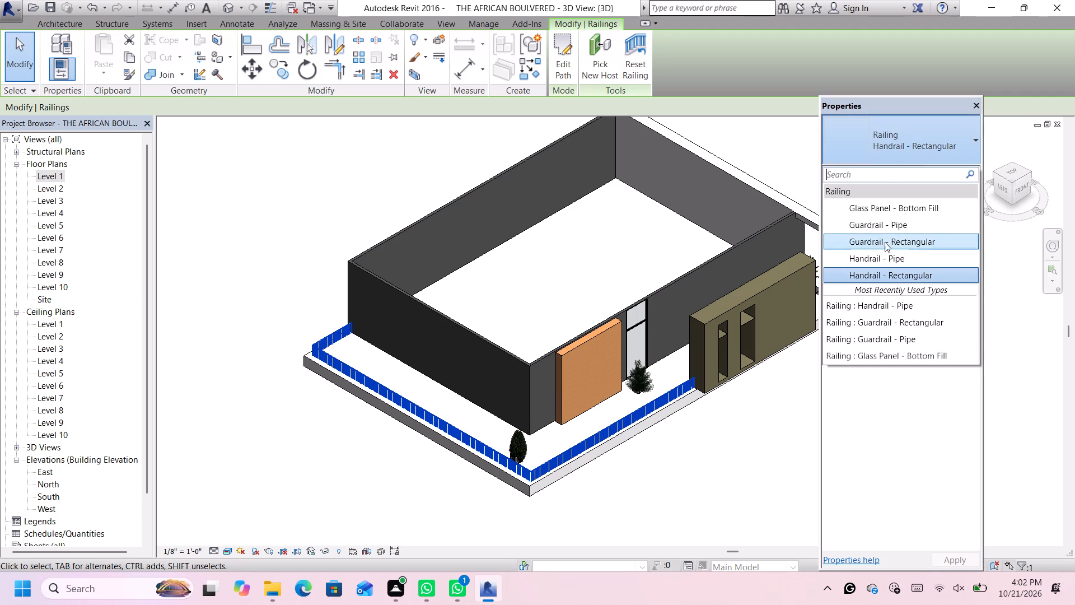
click(906, 211)
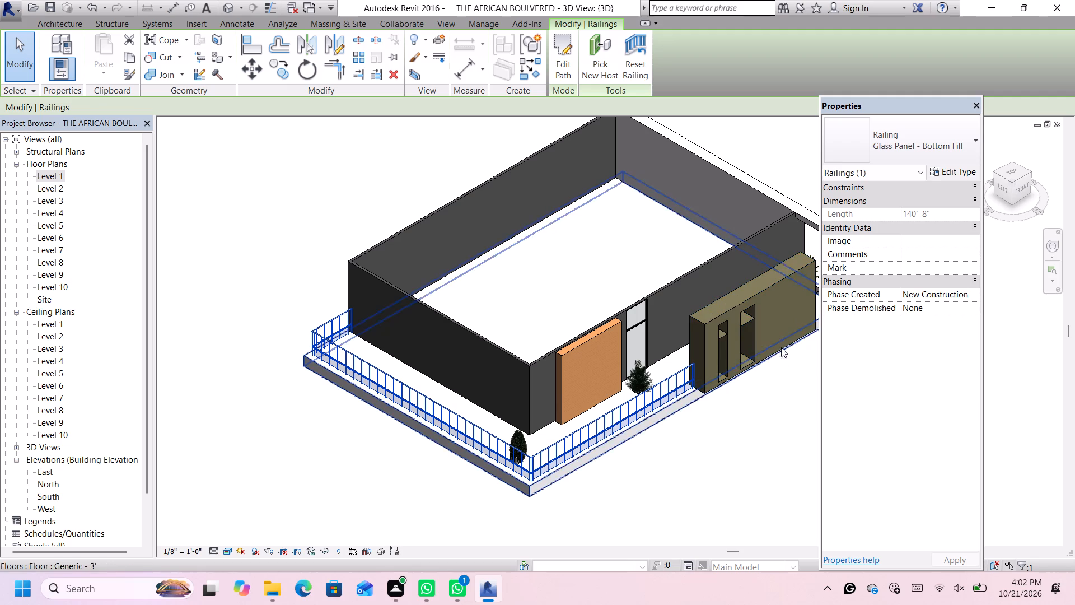
Delete Rails 2 and 1 from the Glass Panel - Bottom Fill type's non-continuous rail structure and apply the change.
click(939, 174)
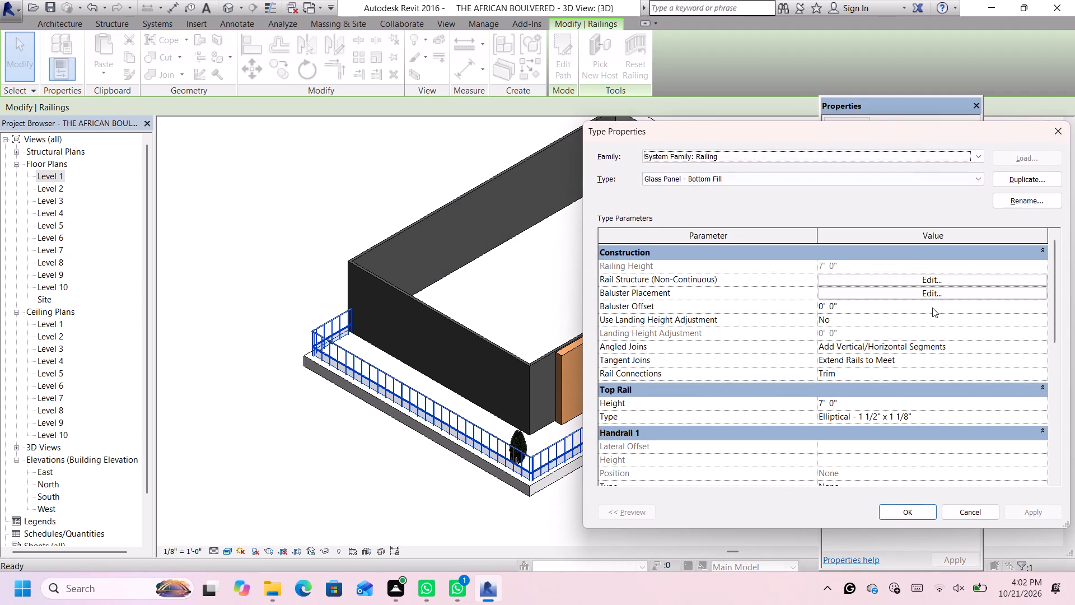
click(938, 282)
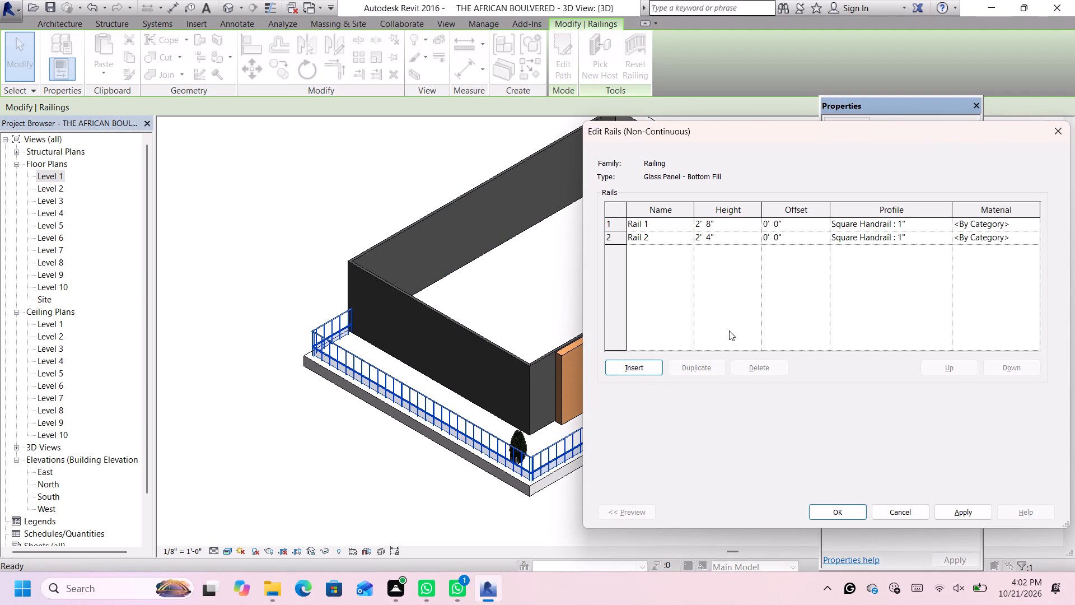
click(709, 244)
click(755, 364)
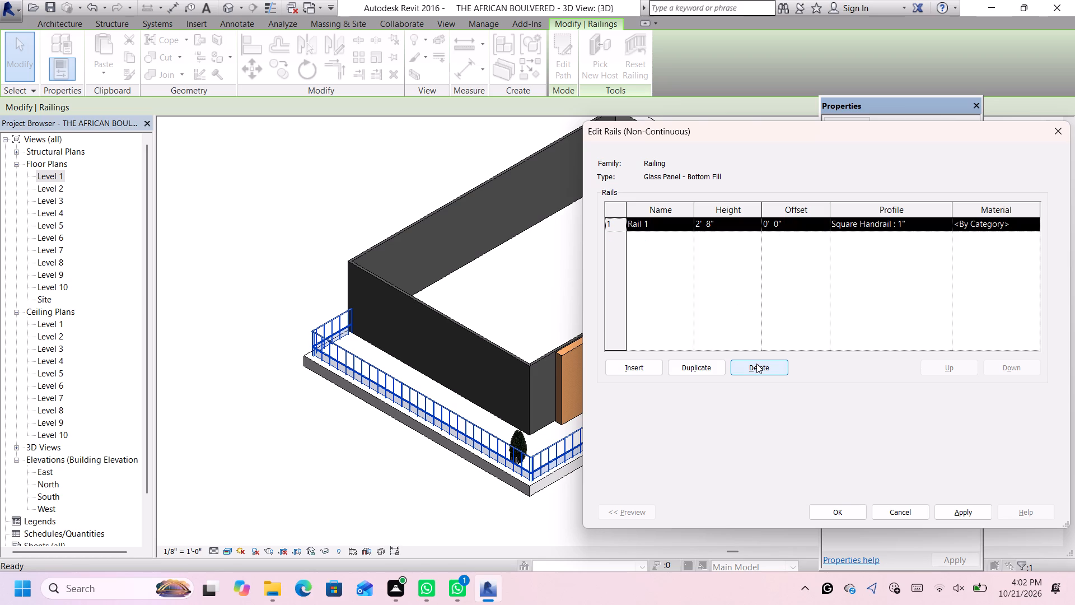
click(758, 364)
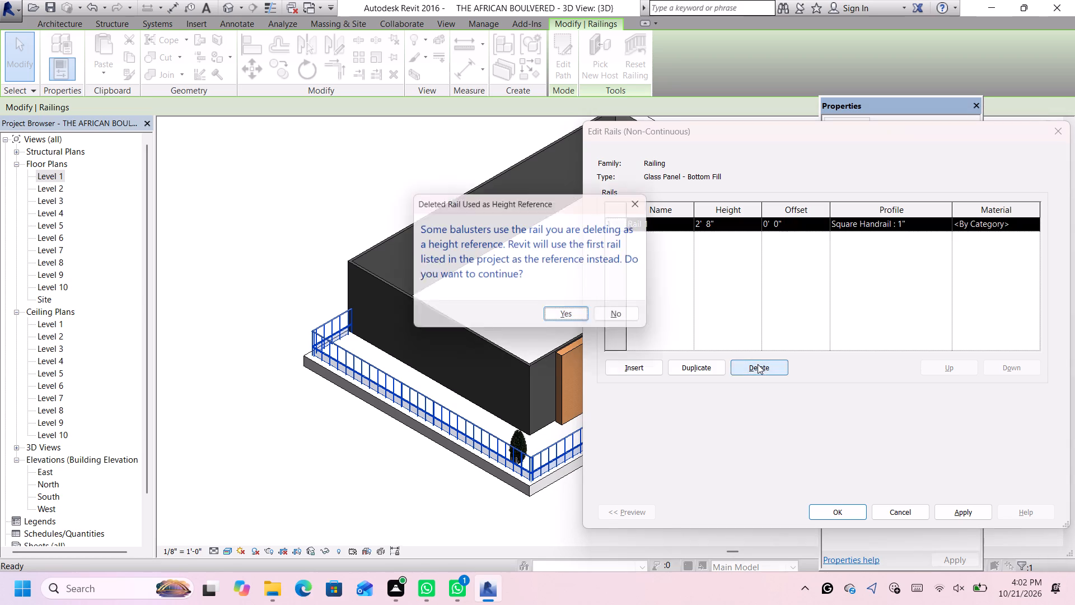
click(578, 318)
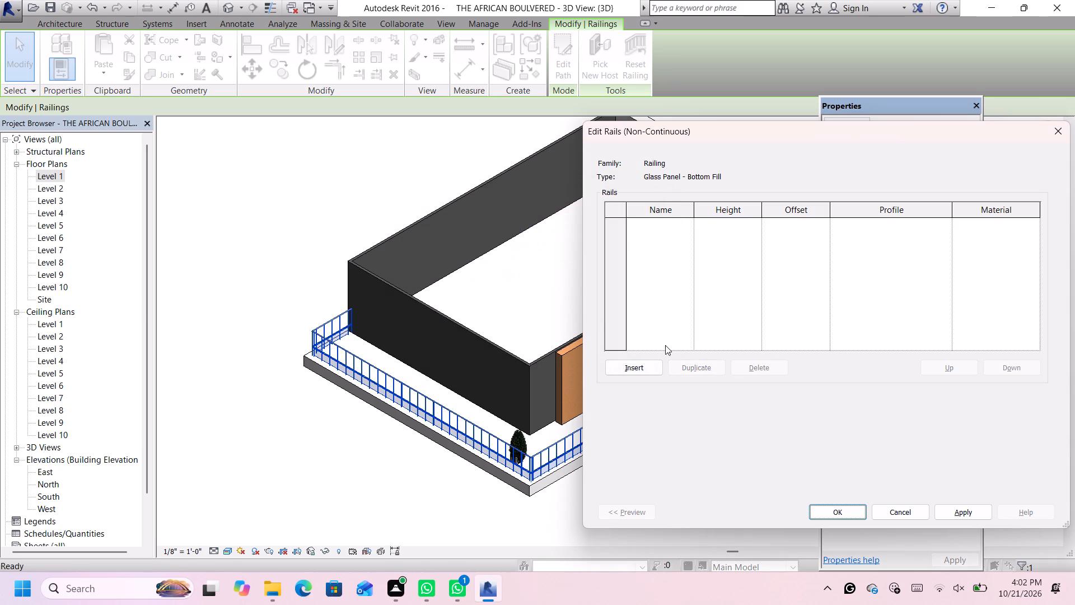
click(956, 509)
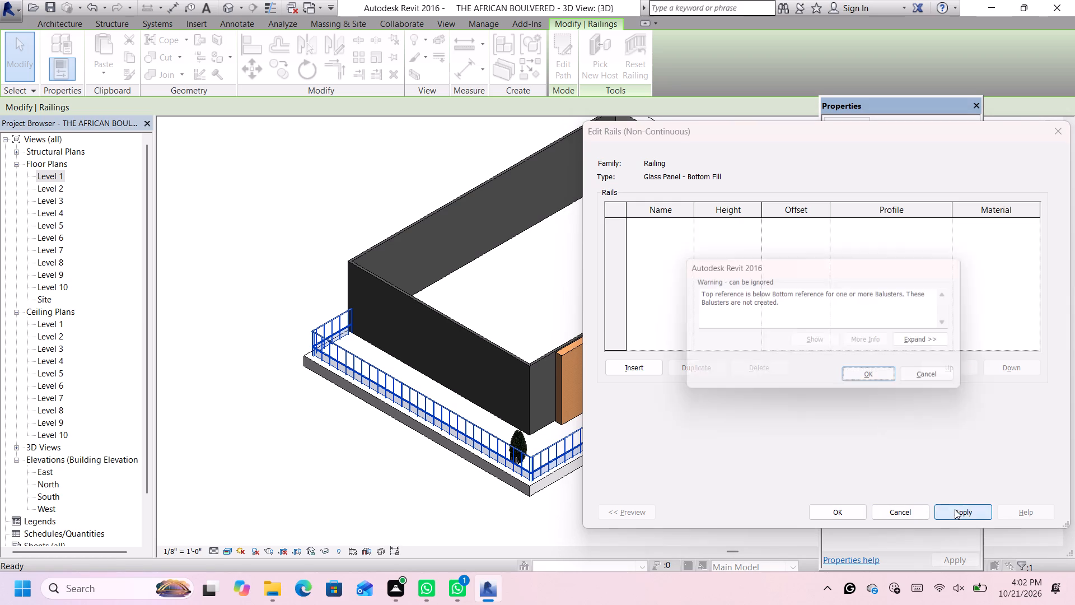
click(872, 376)
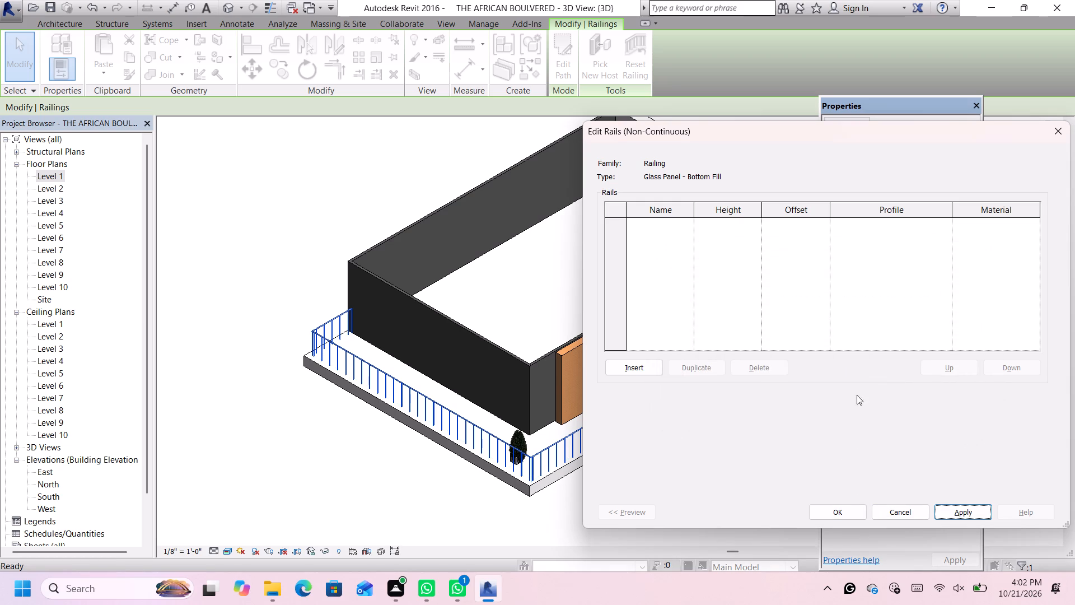
scroll(494, 451, up, 4)
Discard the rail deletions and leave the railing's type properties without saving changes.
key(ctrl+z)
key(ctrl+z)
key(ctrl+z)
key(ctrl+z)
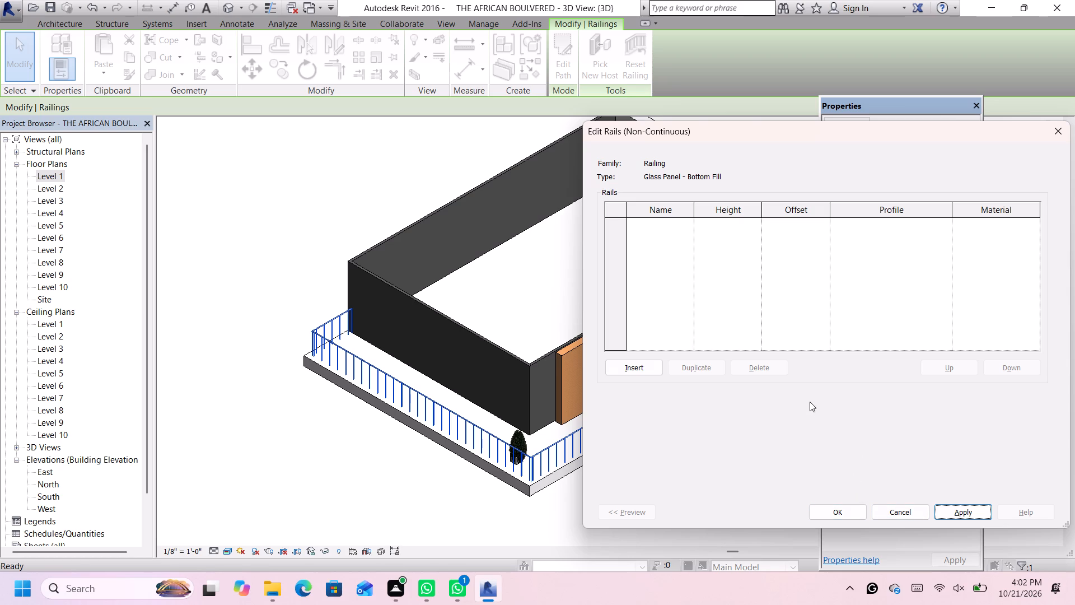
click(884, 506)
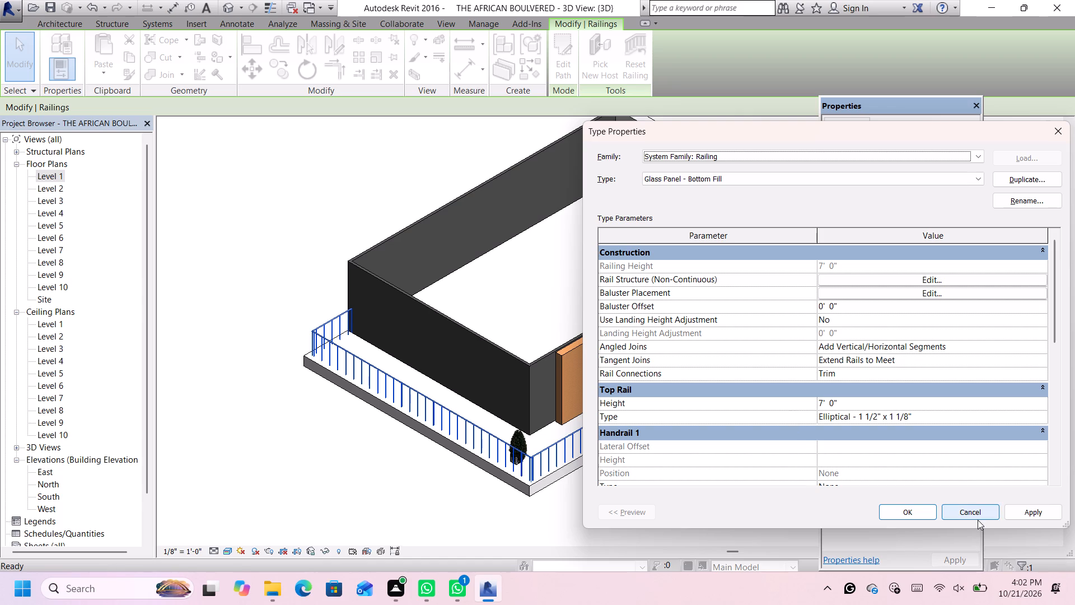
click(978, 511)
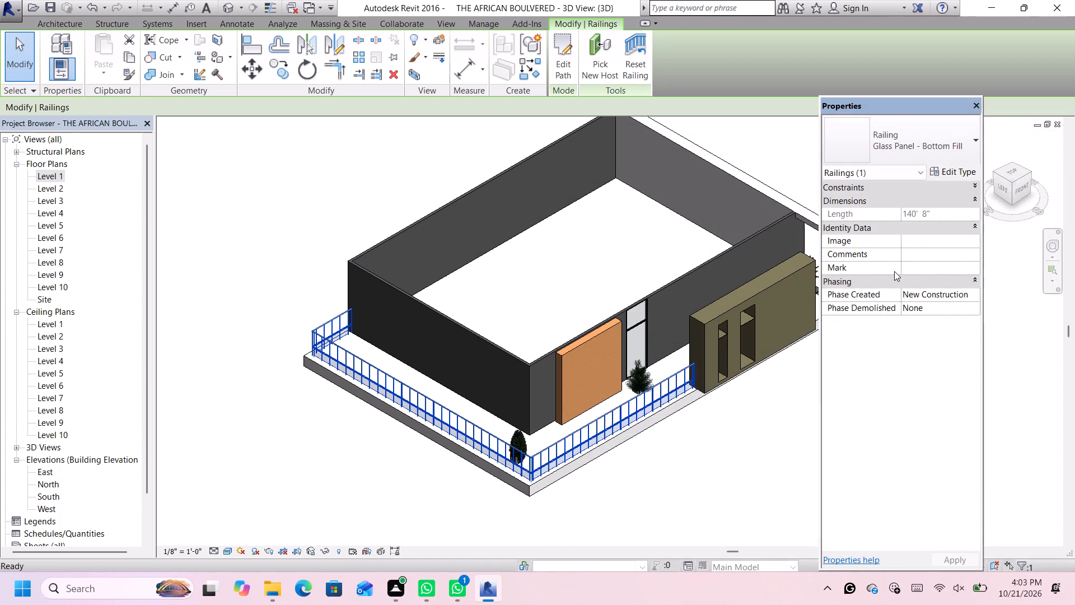
Reopen the Glass Panel - Bottom Fill type's non-continuous rail structure and delete Rail 2 and Rail 1, accepting the edit.
click(955, 172)
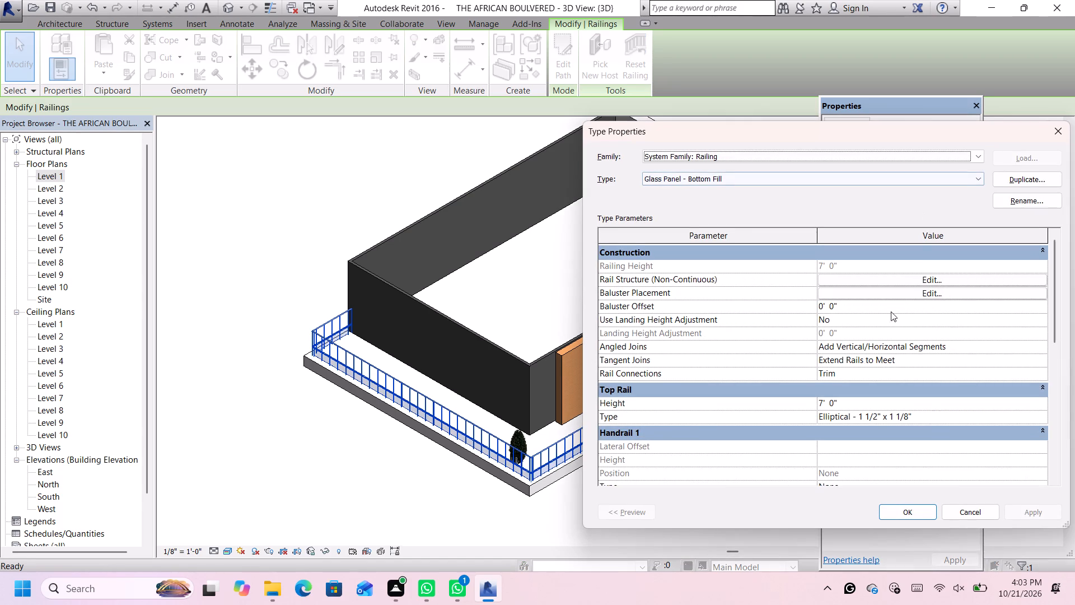
click(906, 281)
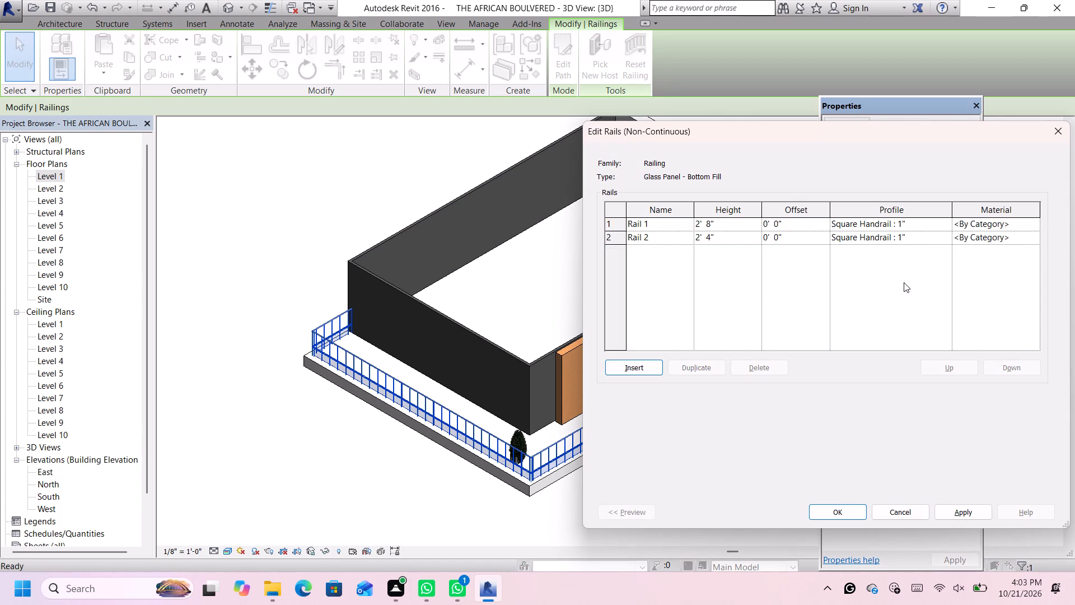
click(681, 241)
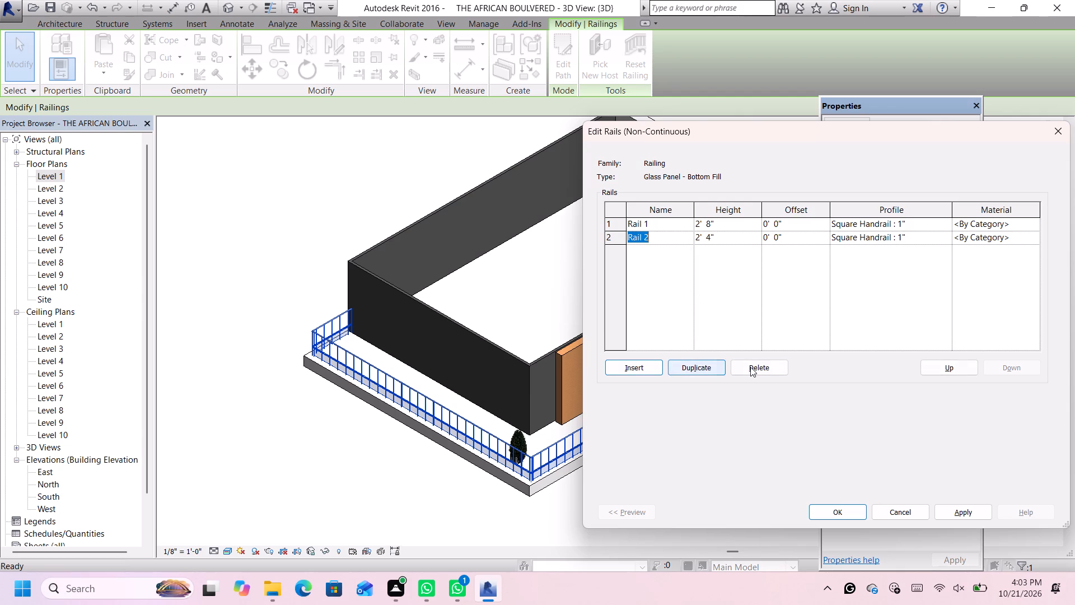
click(751, 367)
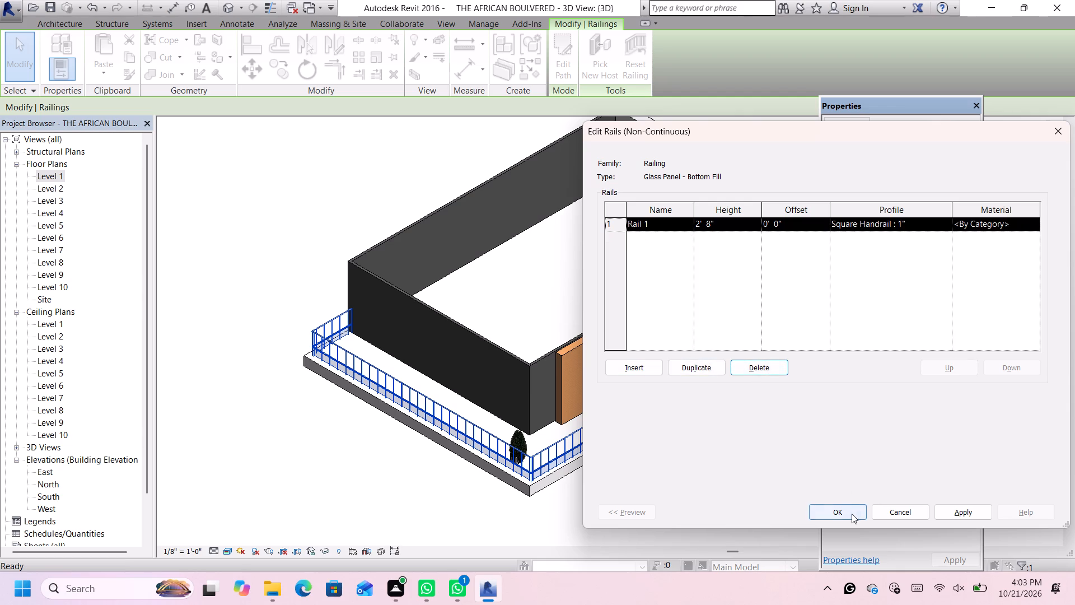
click(954, 508)
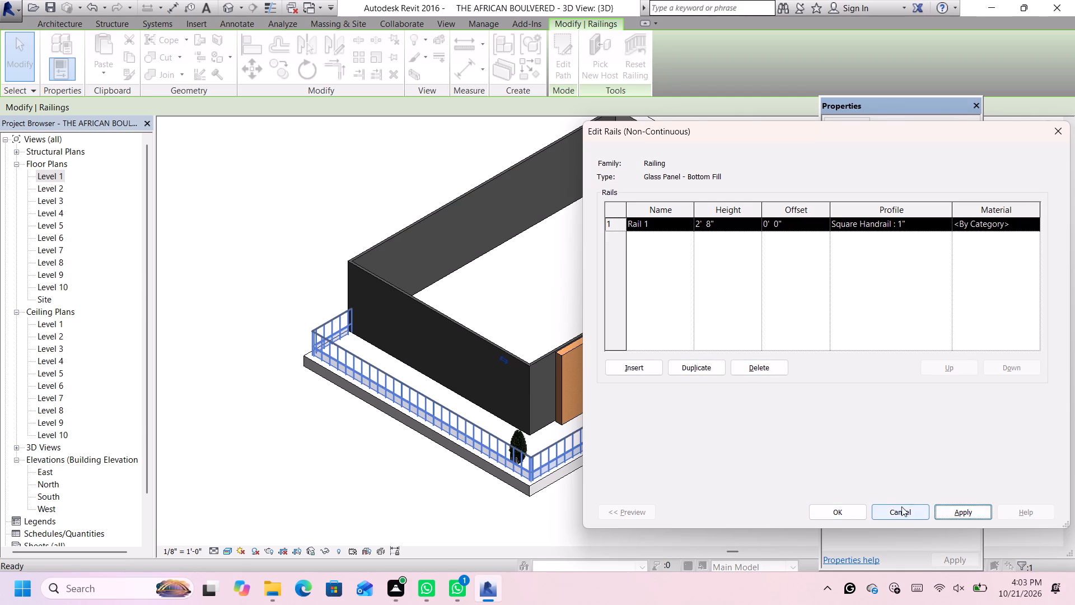
scroll(508, 485, up, 3)
click(543, 524)
click(752, 370)
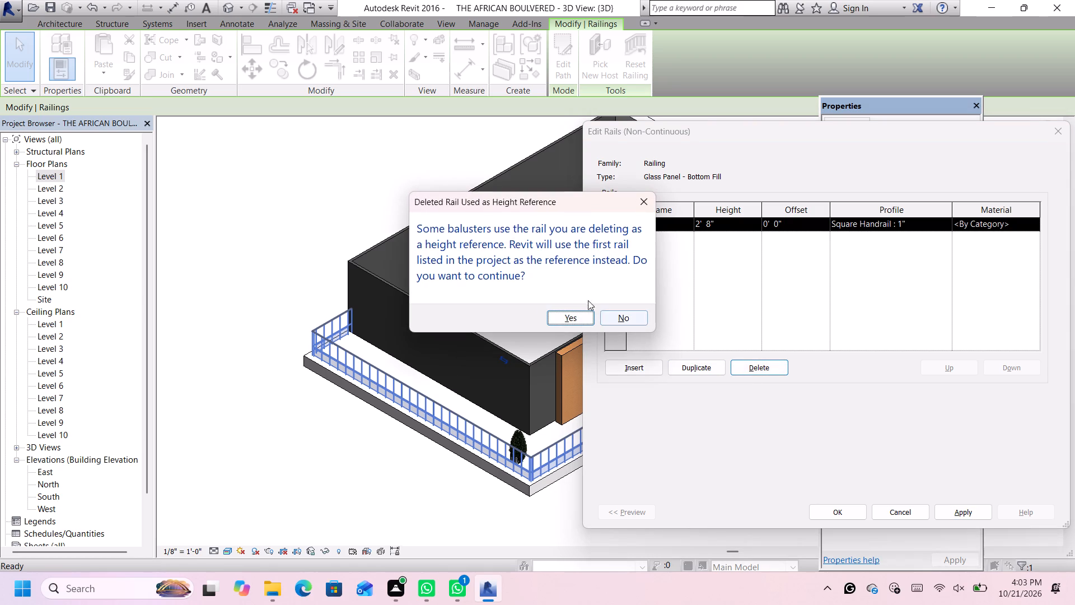
click(574, 313)
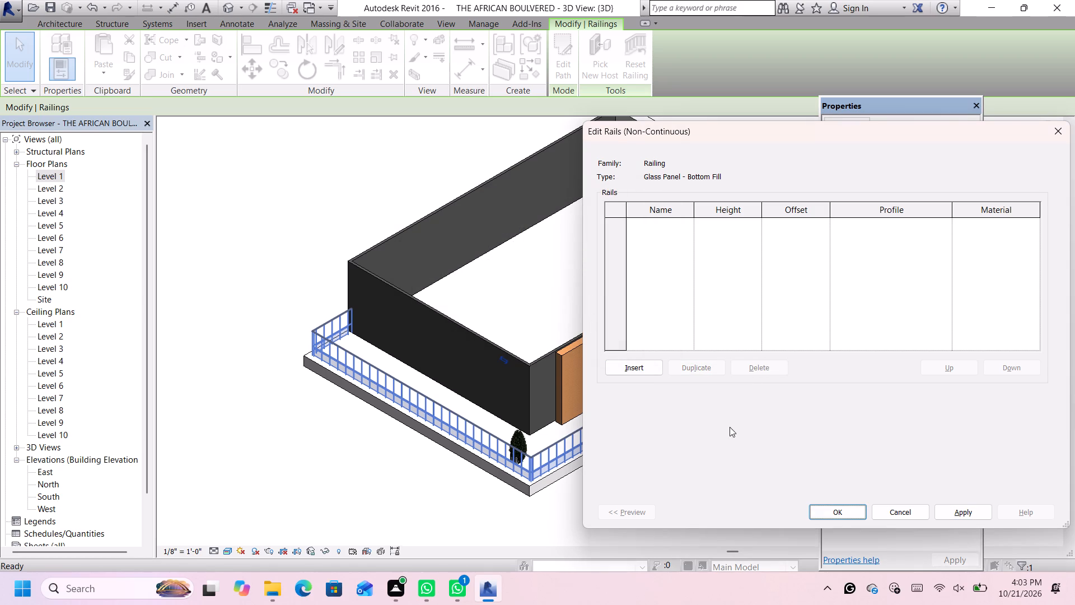
click(837, 511)
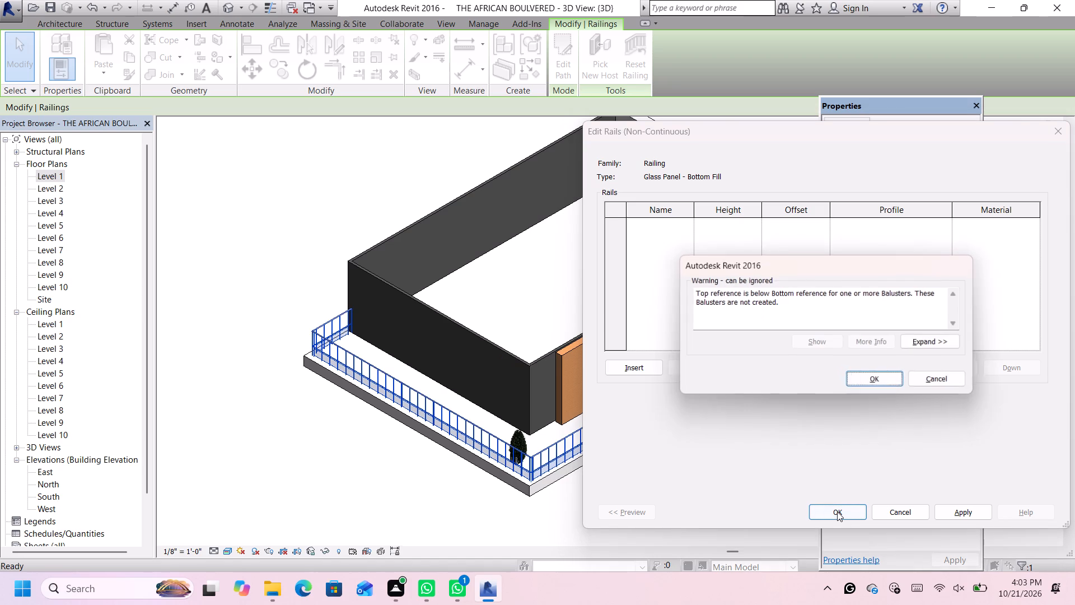
click(891, 378)
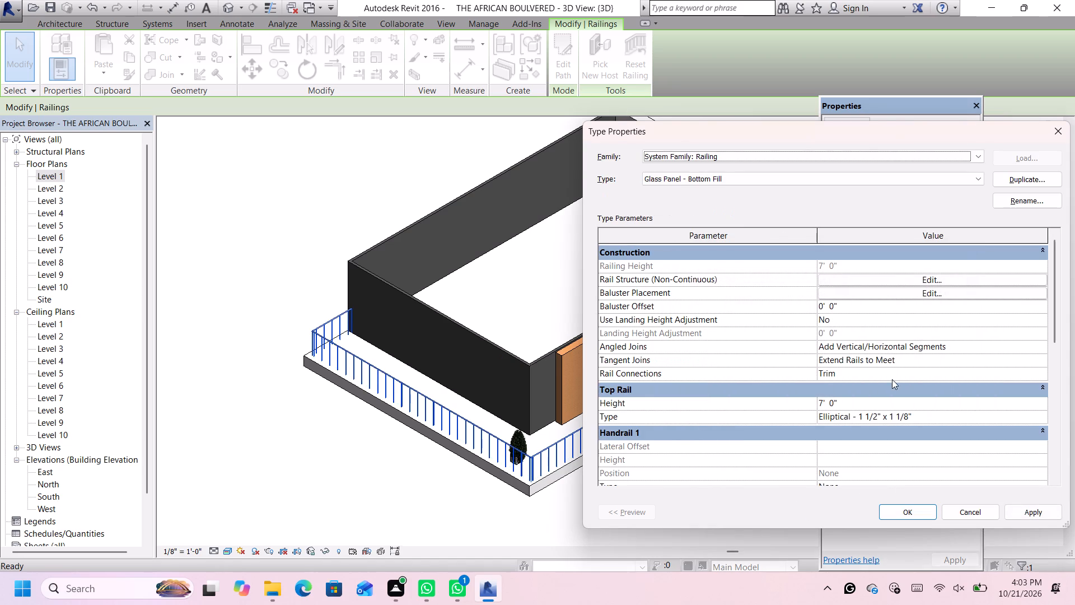
Review the type's baluster offset, top rail, handrail and identity parameters, and accept the type properties.
scroll(513, 465, up, 5)
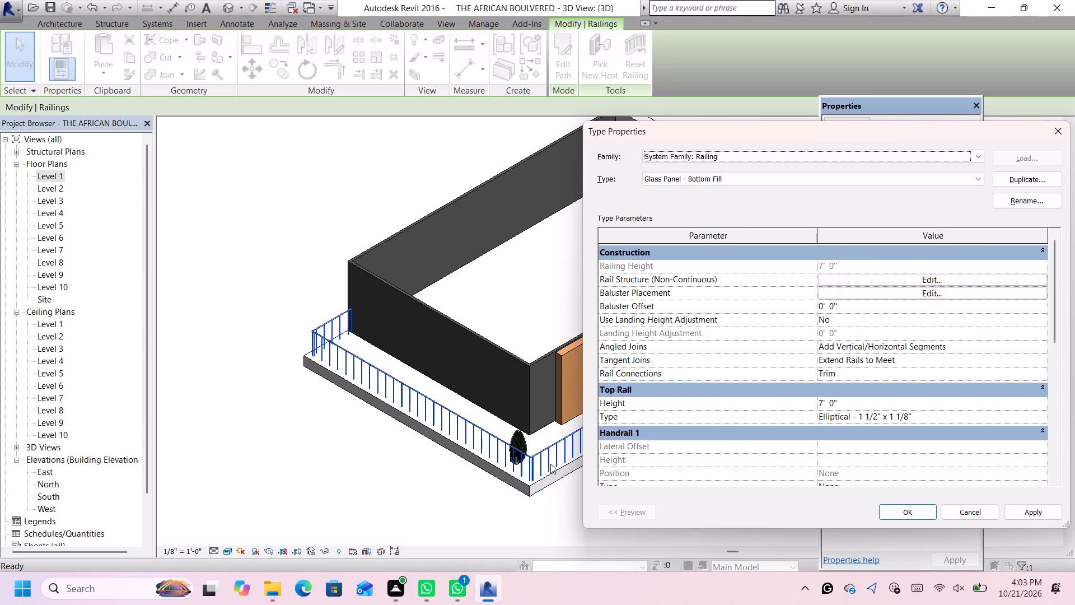
click(866, 309)
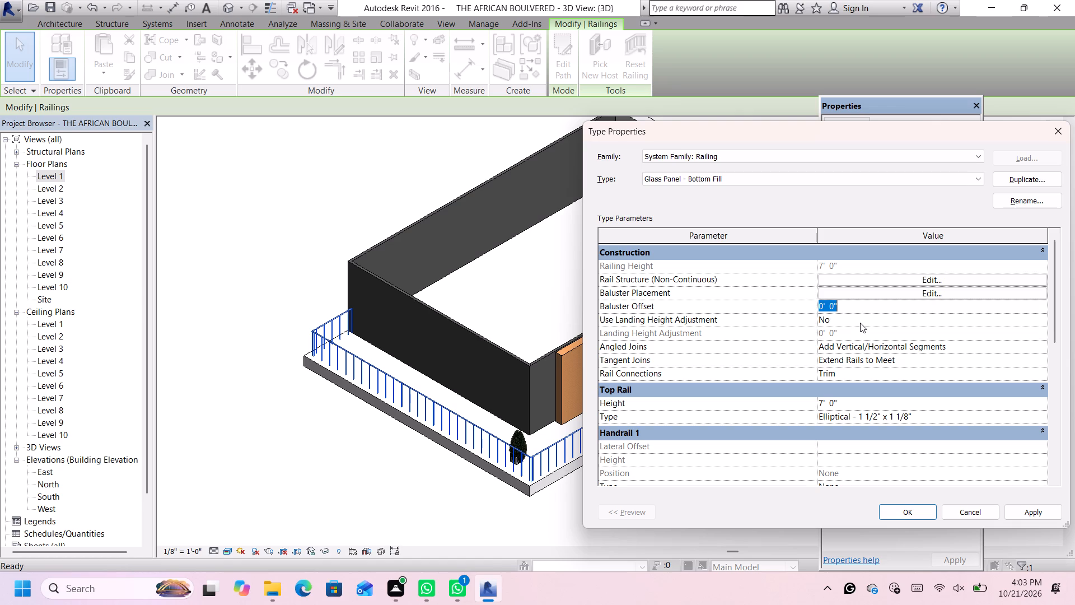
click(864, 332)
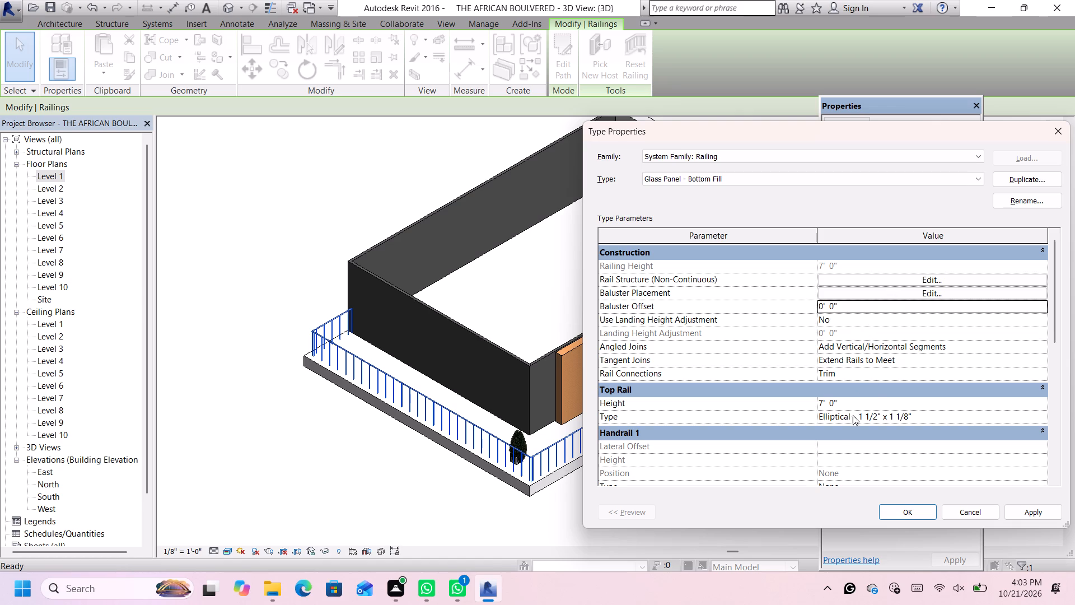
scroll(852, 422, down, 4)
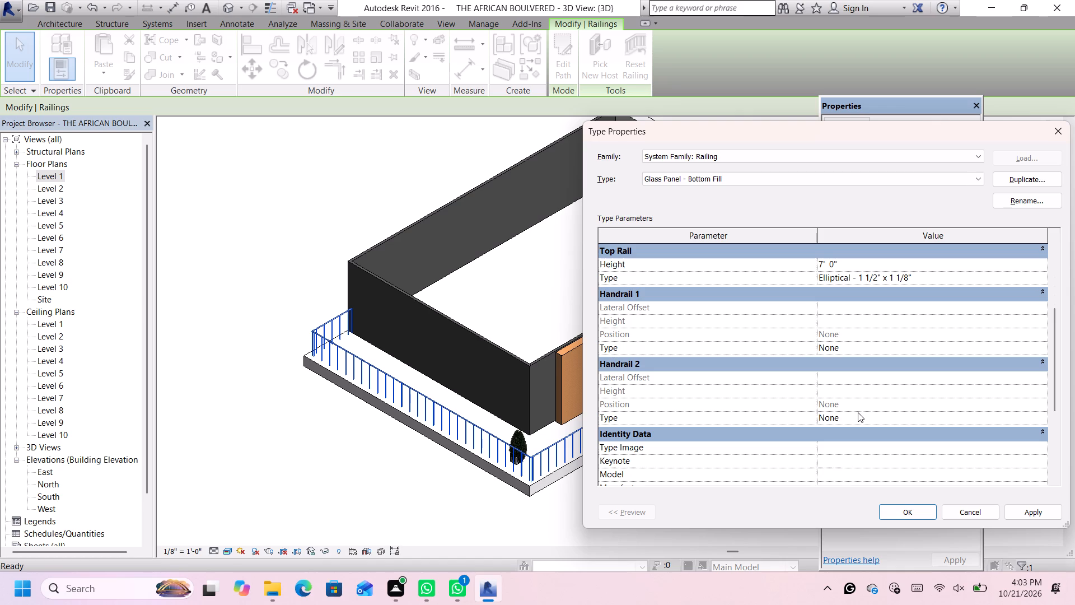
scroll(858, 412, down, 1)
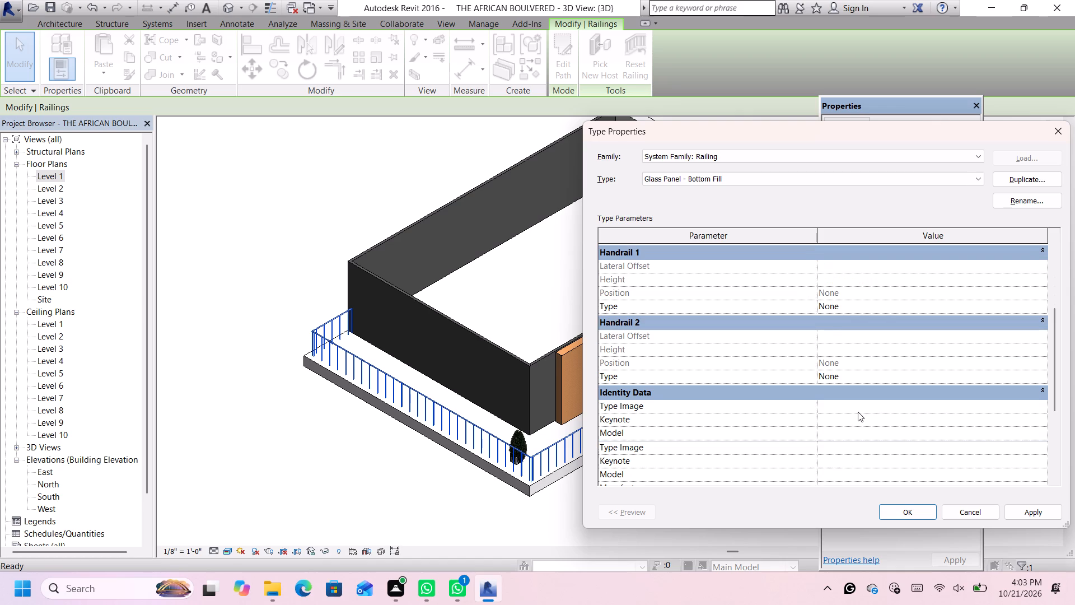
scroll(858, 412, down, 4)
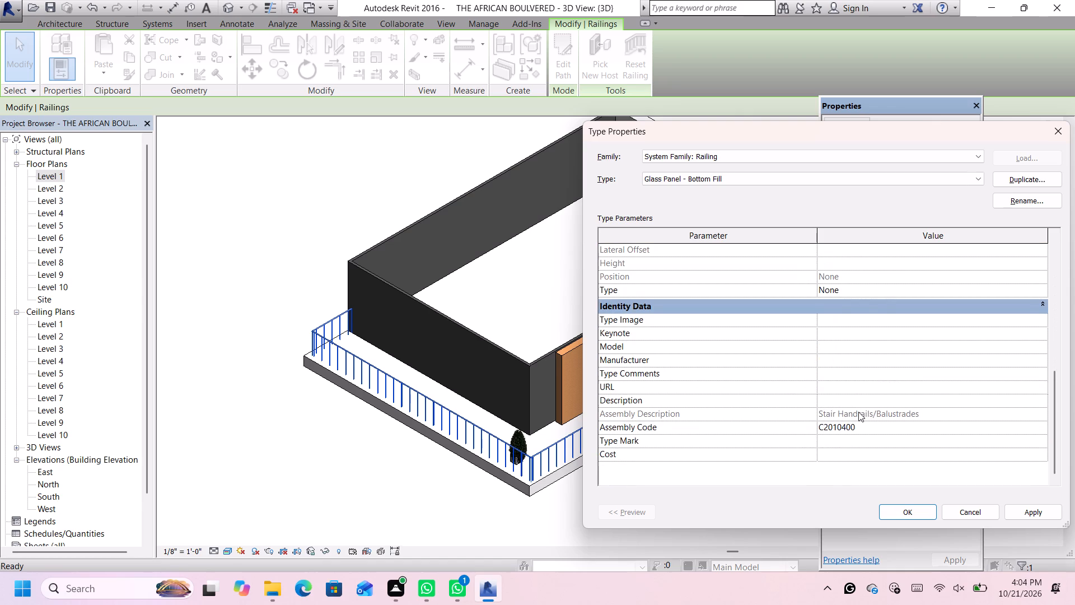
scroll(858, 412, down, 1)
scroll(858, 411, up, 8)
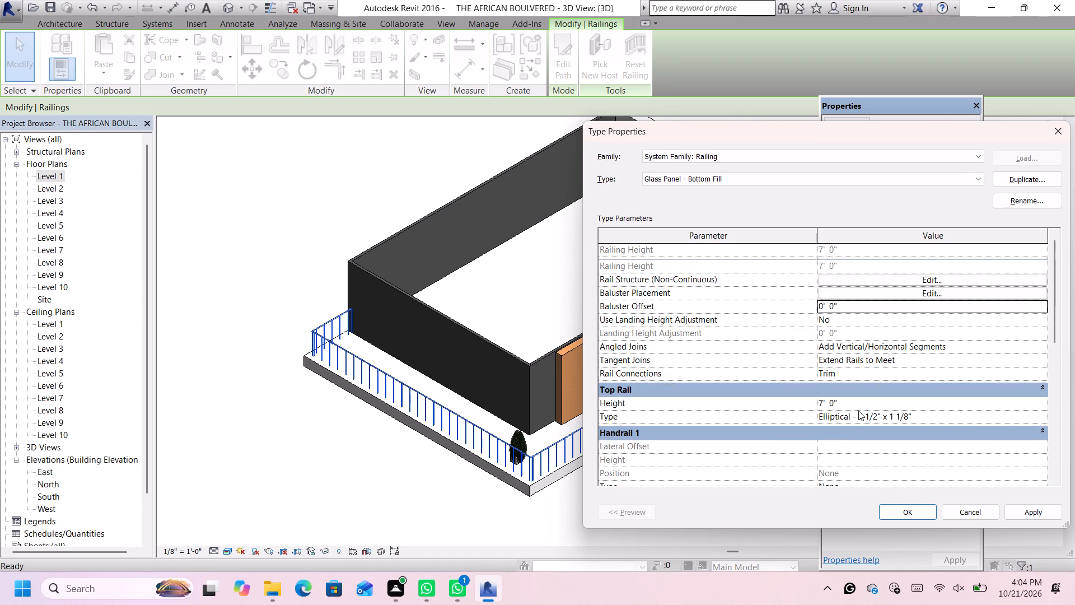
click(912, 508)
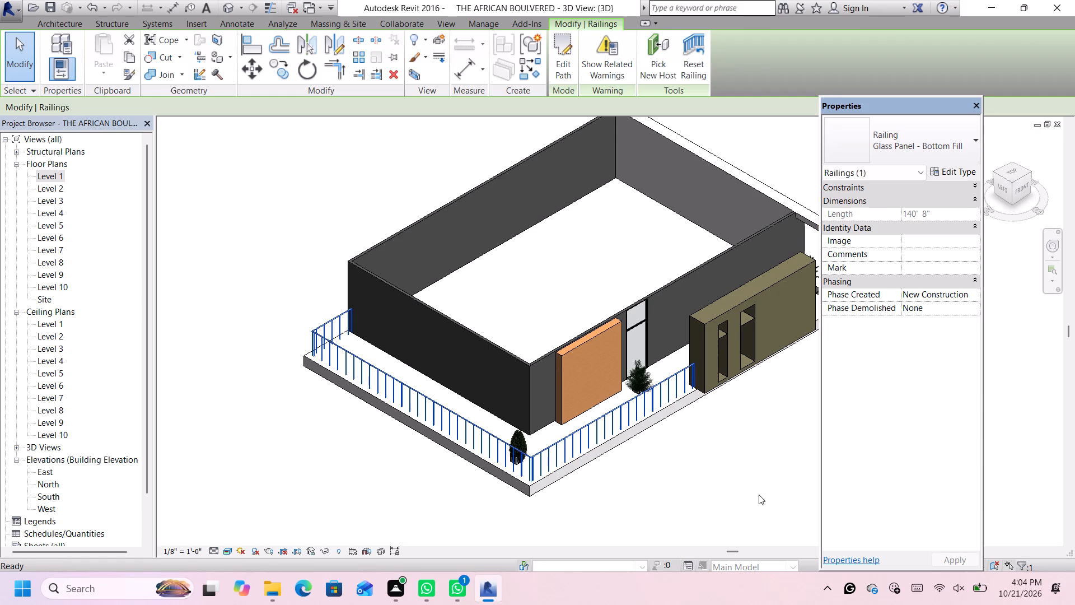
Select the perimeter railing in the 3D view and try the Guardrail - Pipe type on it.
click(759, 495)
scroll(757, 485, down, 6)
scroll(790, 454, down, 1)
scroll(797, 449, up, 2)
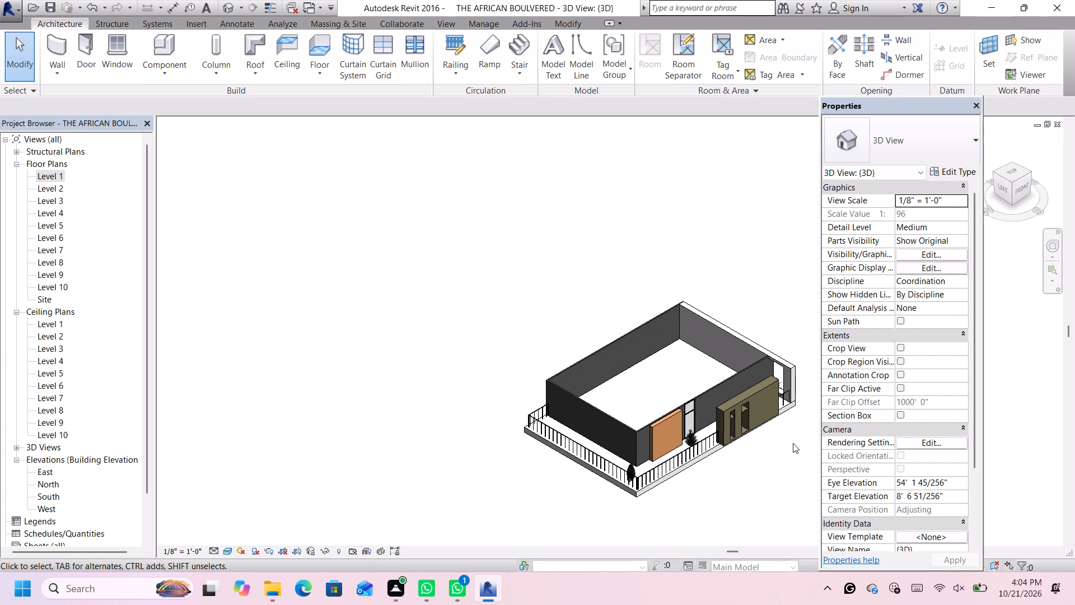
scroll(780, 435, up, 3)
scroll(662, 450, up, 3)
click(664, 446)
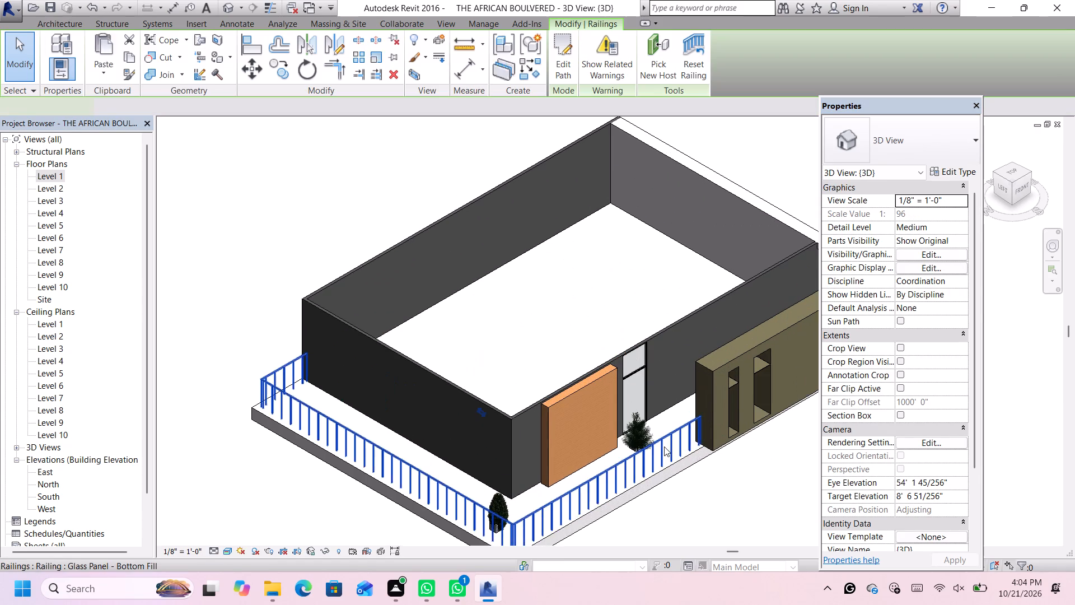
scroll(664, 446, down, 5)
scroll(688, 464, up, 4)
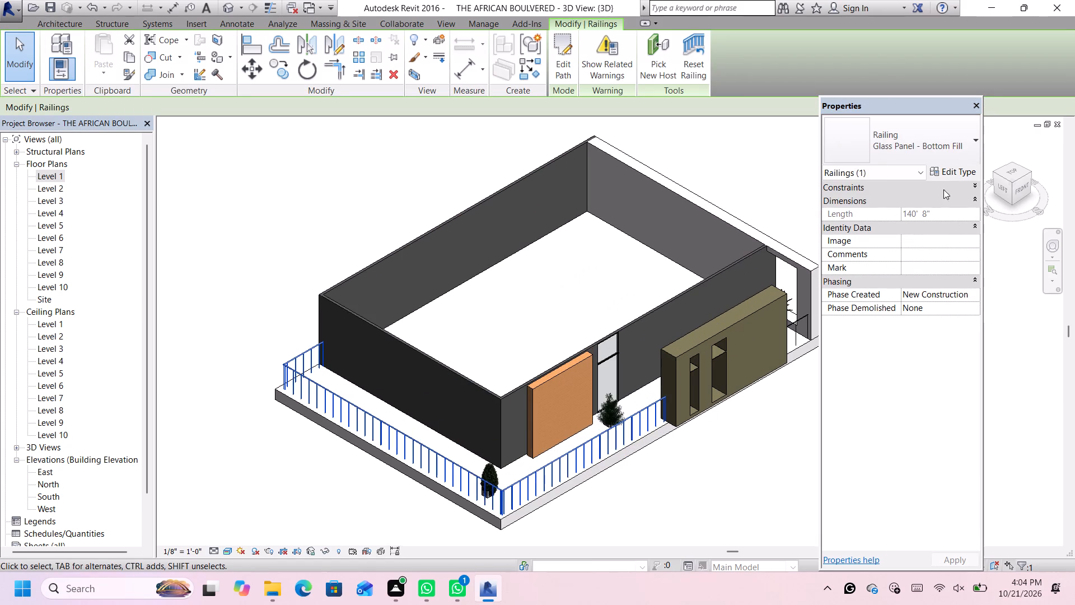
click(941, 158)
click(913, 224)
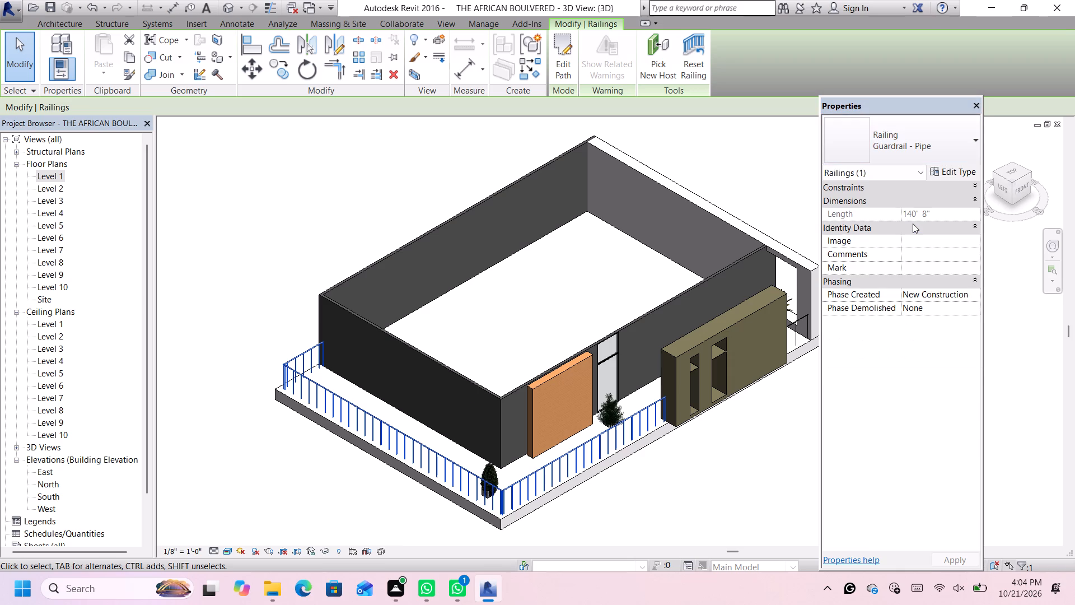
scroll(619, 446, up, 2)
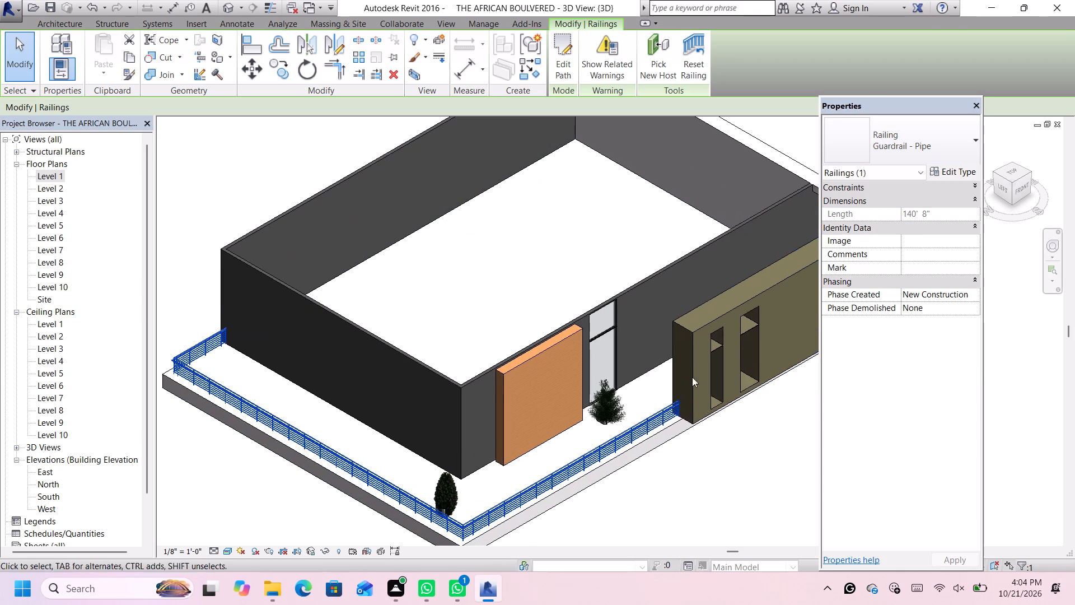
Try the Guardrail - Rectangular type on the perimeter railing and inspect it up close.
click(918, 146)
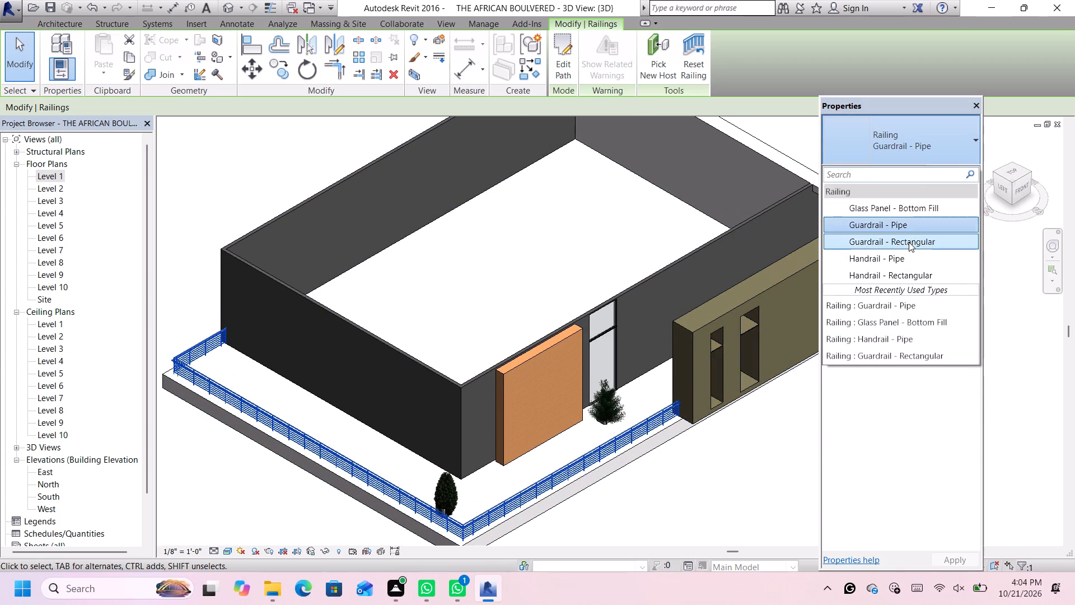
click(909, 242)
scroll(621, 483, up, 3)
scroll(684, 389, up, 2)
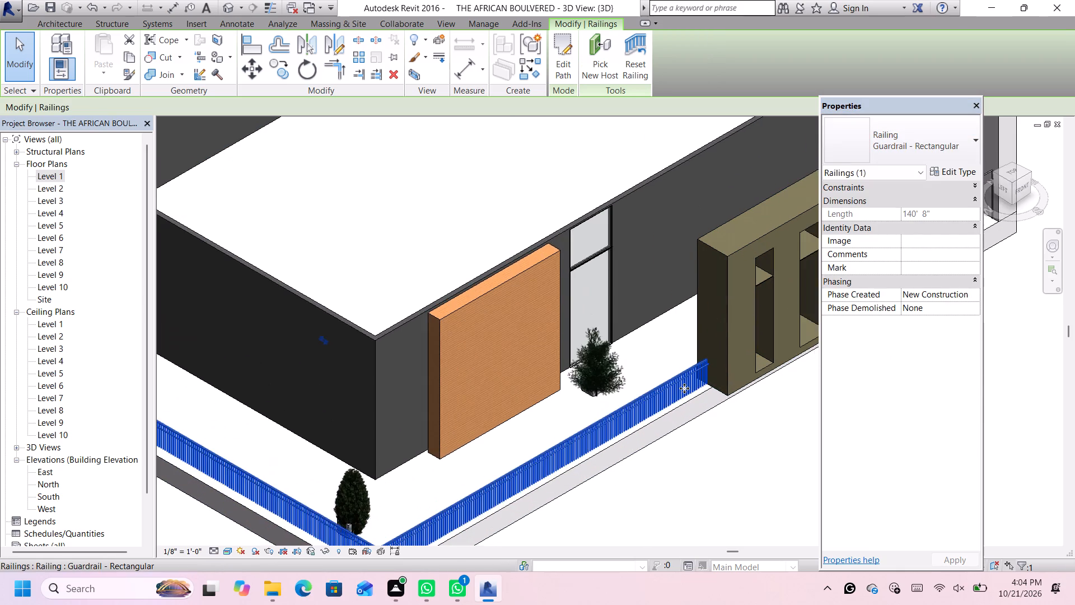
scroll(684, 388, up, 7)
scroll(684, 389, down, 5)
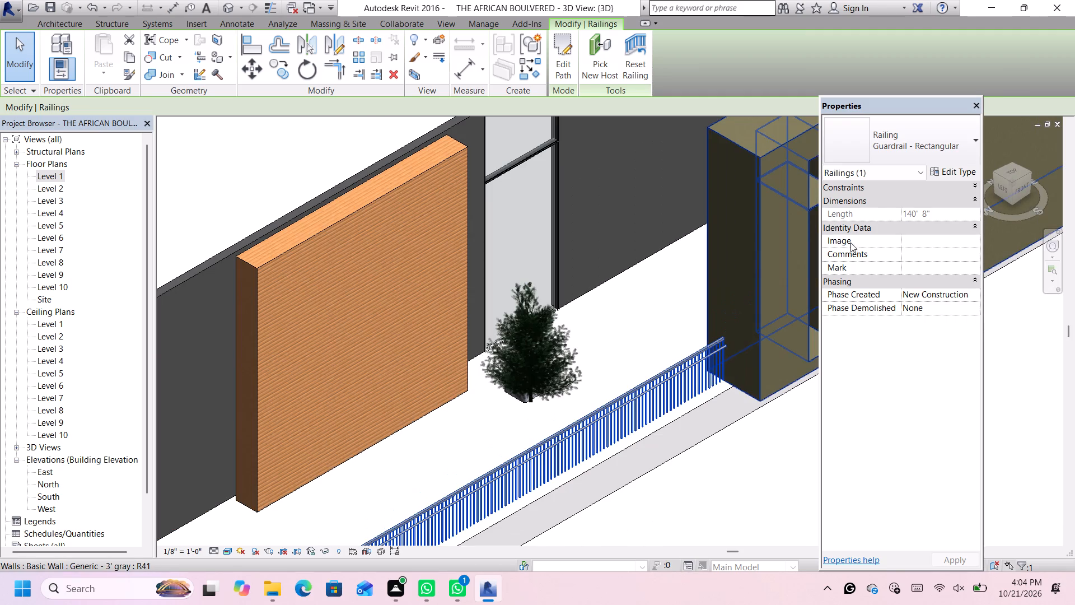
Change the perimeter railing's type to Handrail - Pipe and check it along the slab's front and side edges.
click(920, 131)
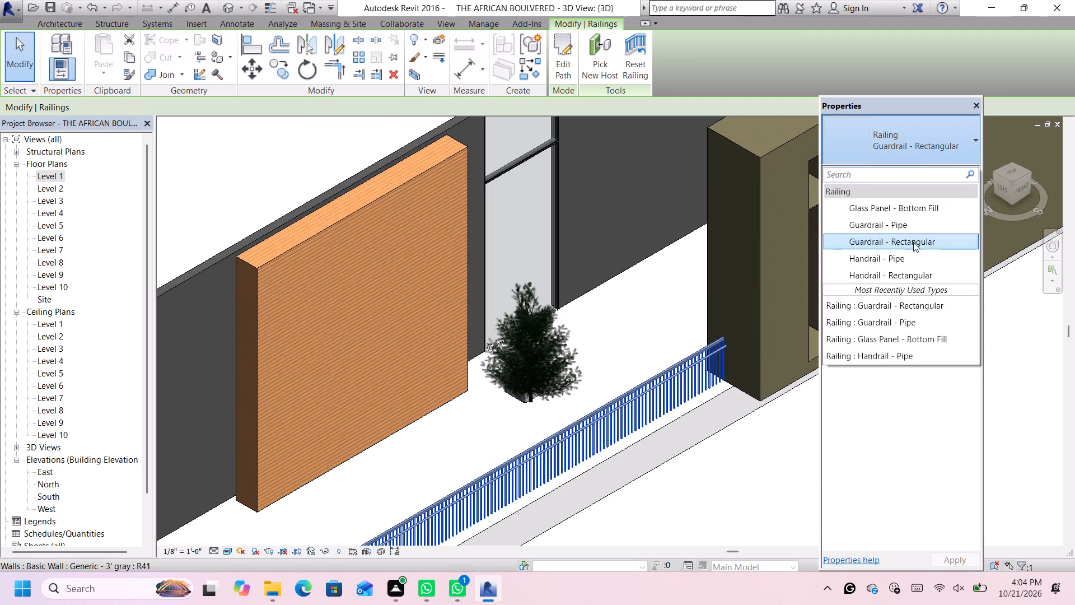
click(910, 260)
scroll(647, 410, down, 5)
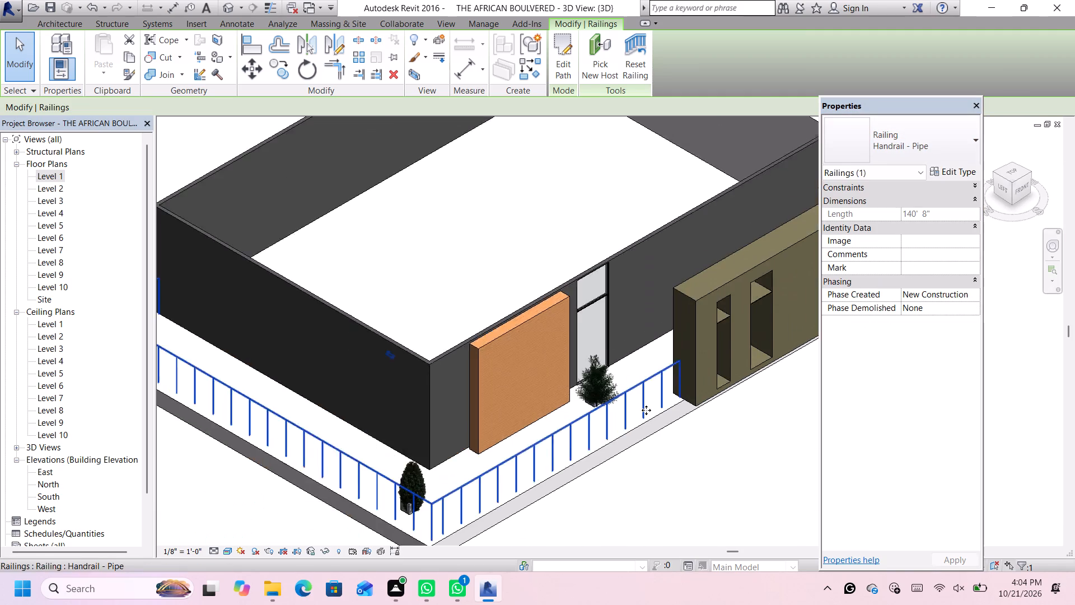
scroll(646, 410, down, 4)
click(670, 500)
scroll(670, 498, down, 6)
scroll(669, 505, up, 5)
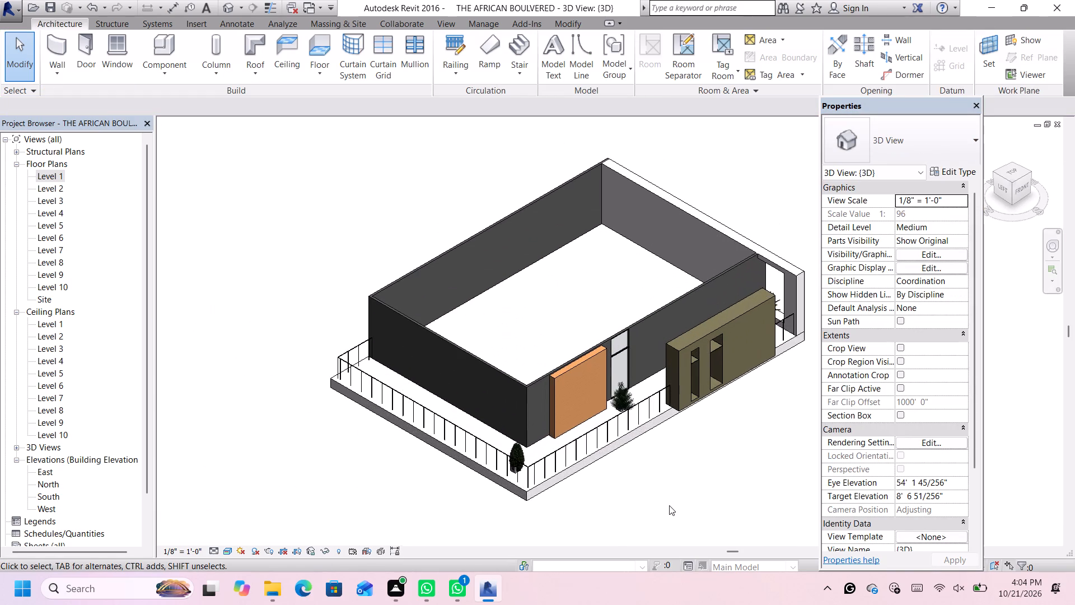
scroll(669, 503, up, 1)
scroll(643, 377, up, 4)
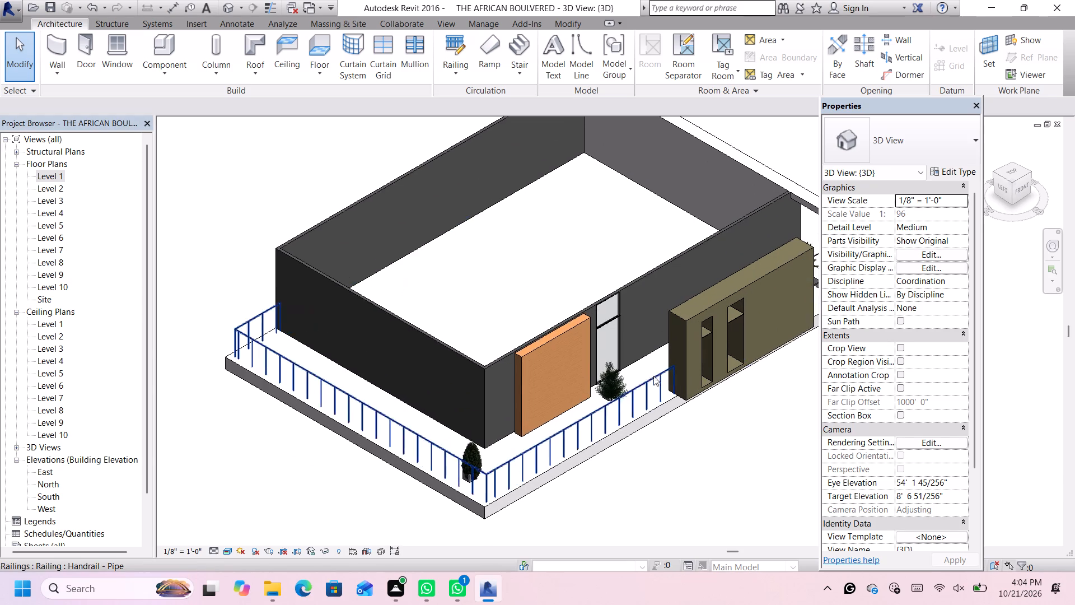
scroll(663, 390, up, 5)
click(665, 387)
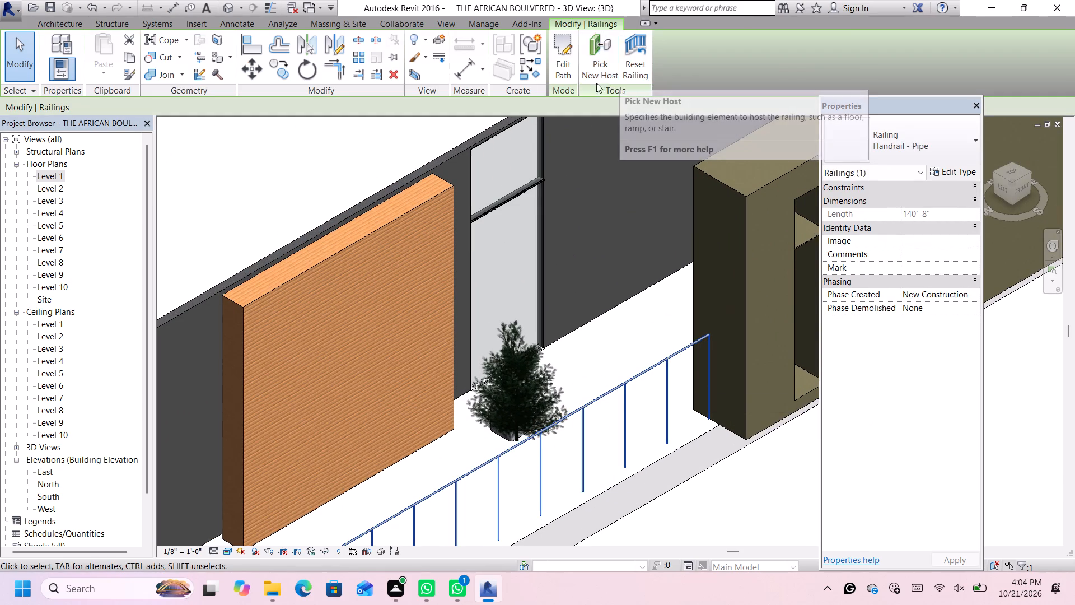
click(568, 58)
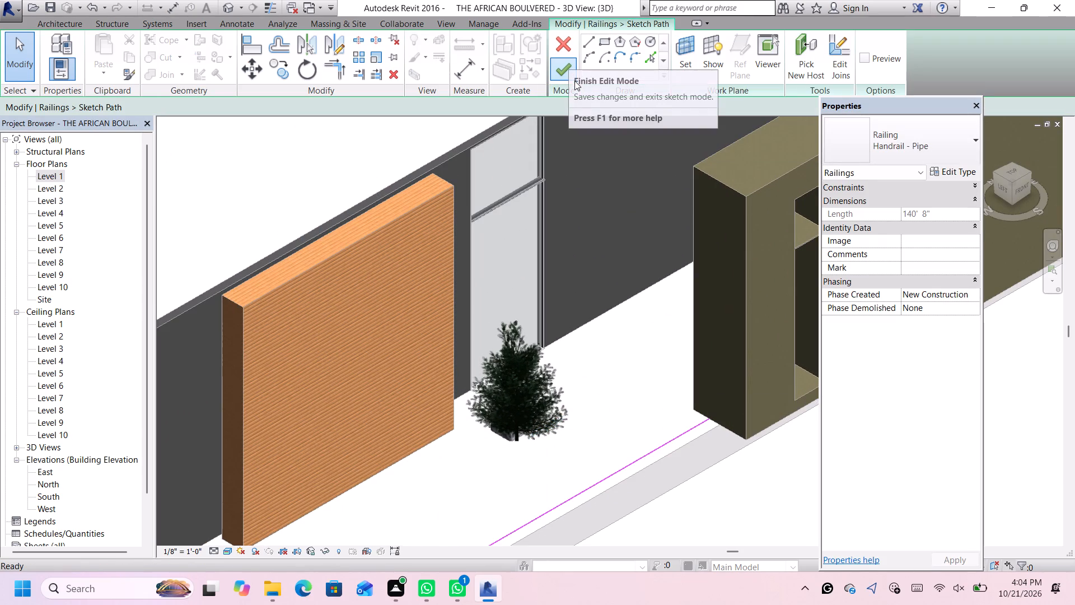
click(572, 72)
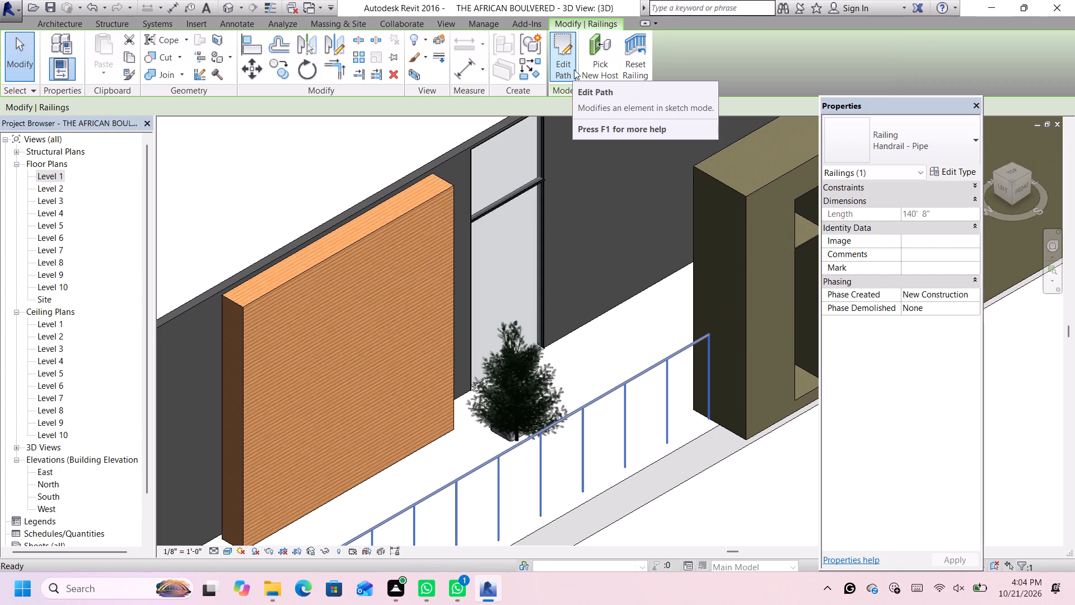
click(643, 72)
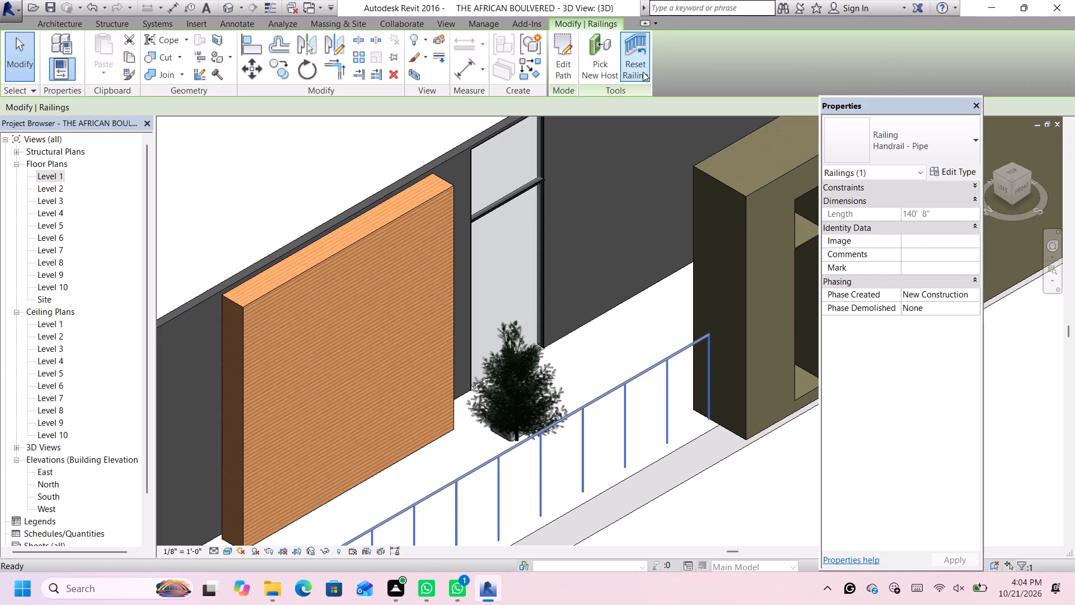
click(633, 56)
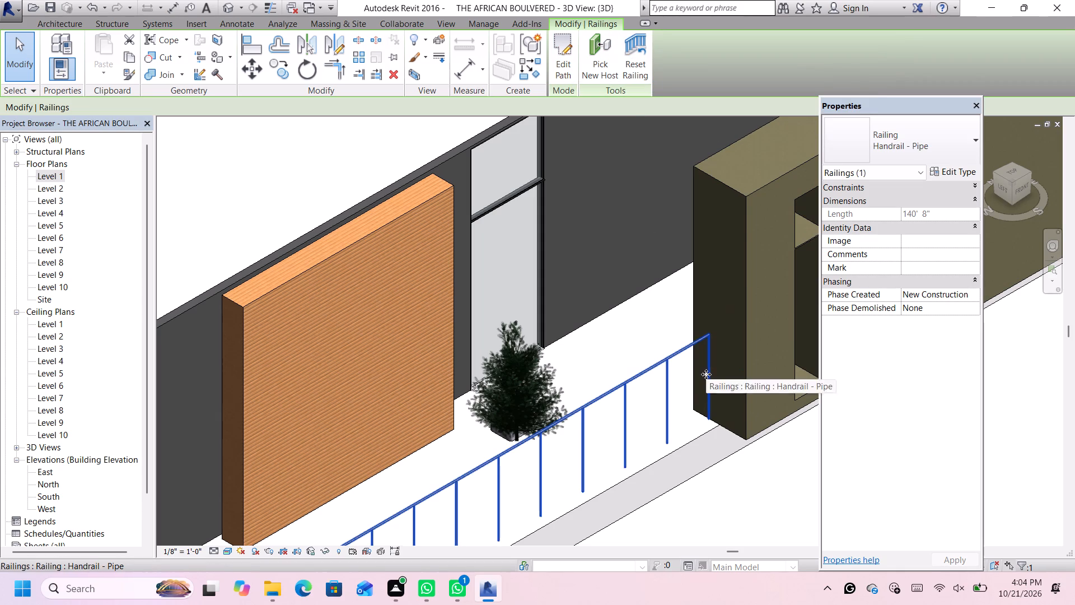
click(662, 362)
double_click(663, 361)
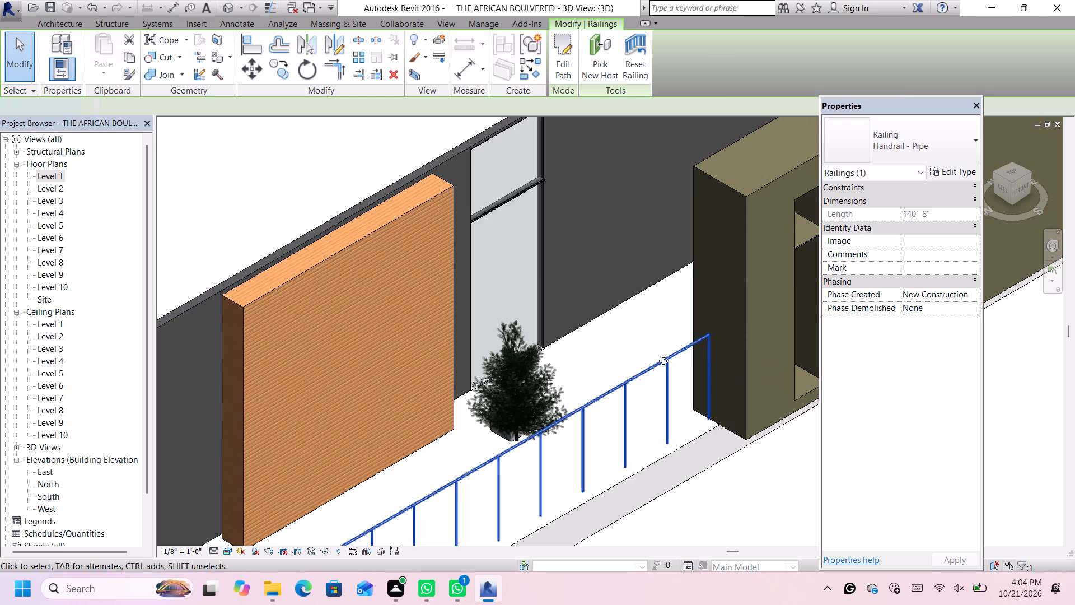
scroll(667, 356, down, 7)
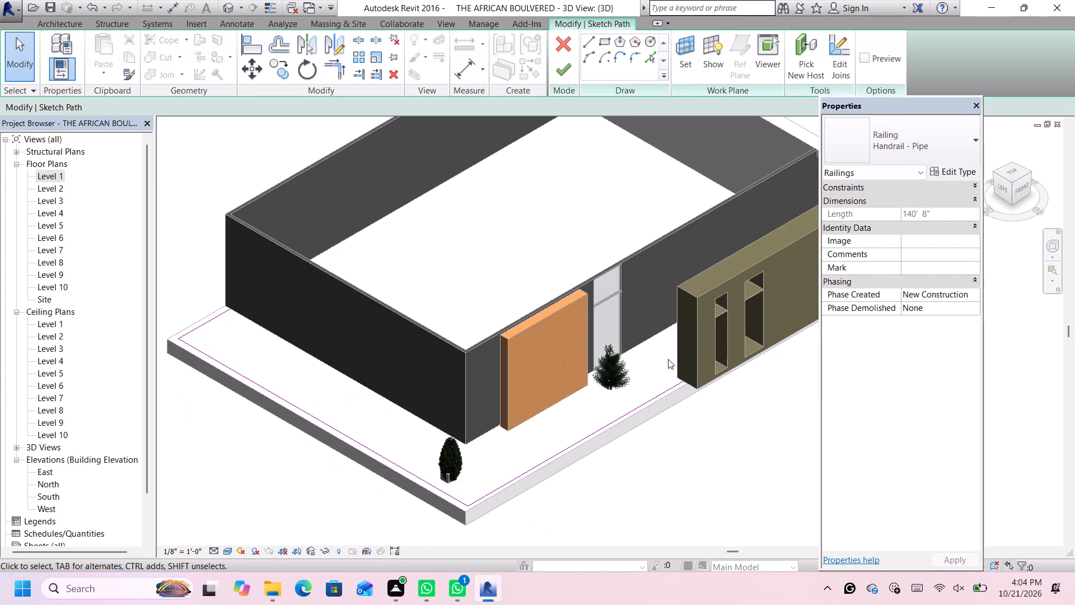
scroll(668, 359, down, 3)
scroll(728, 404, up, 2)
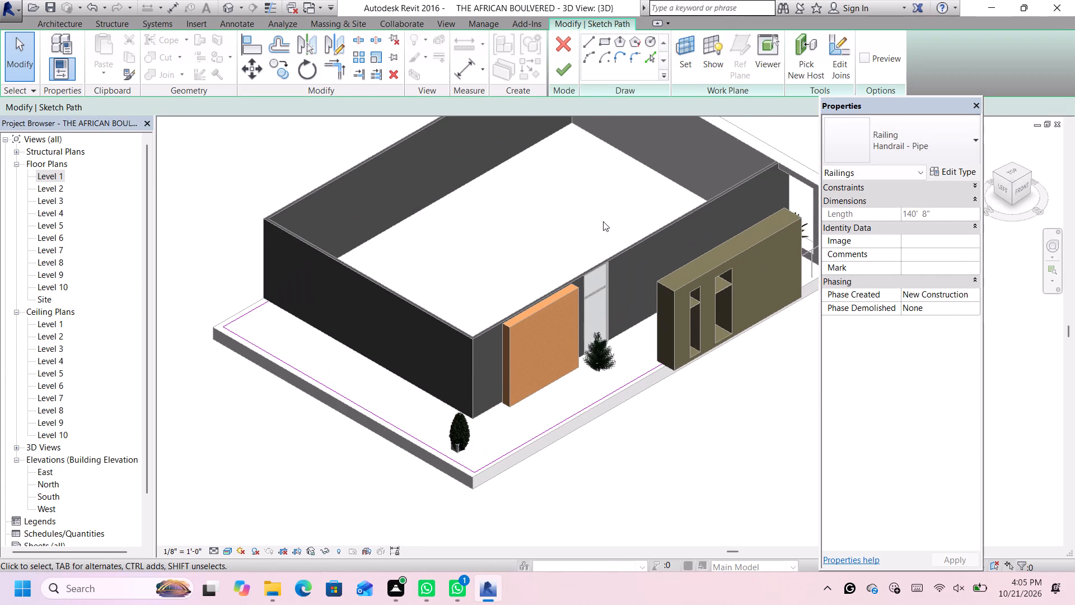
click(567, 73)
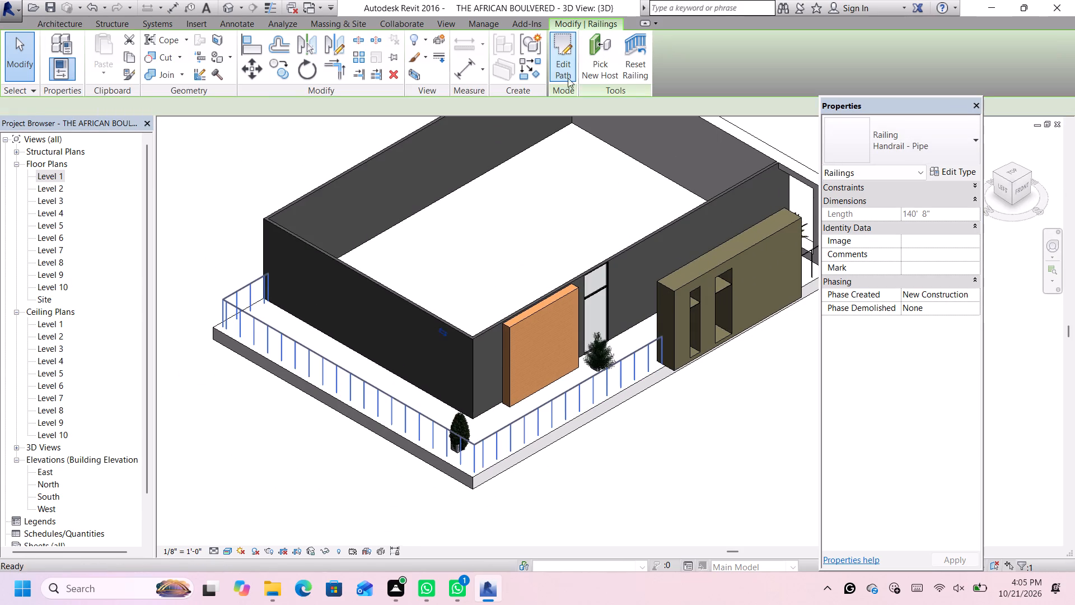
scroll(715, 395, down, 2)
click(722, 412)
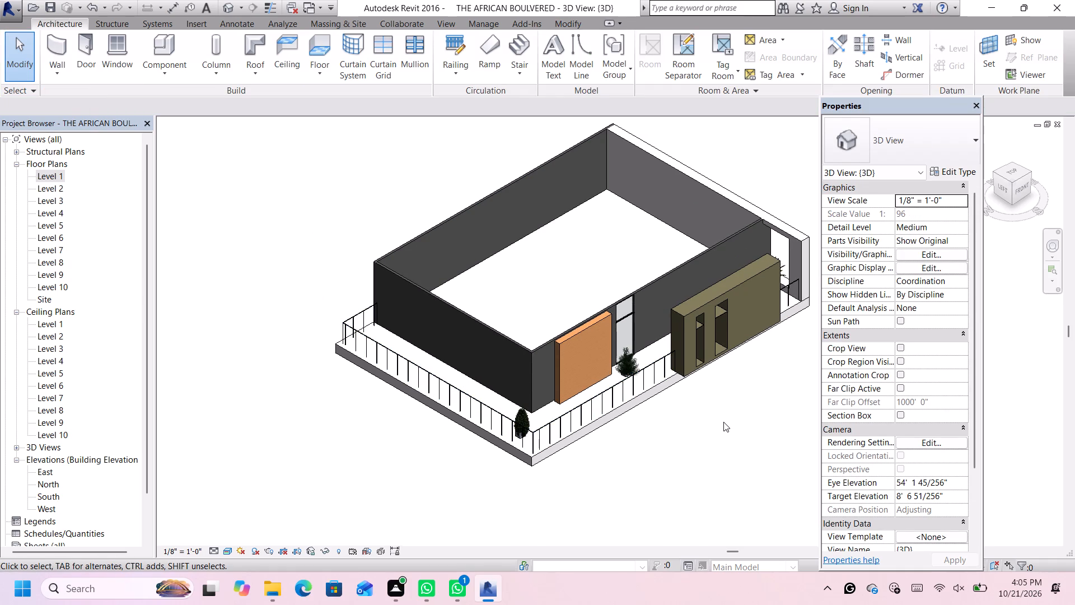
Select the whole building with its slab, trees and railings in the front 3D view and combine it into one model group.
middle_drag(725, 417, 715, 412)
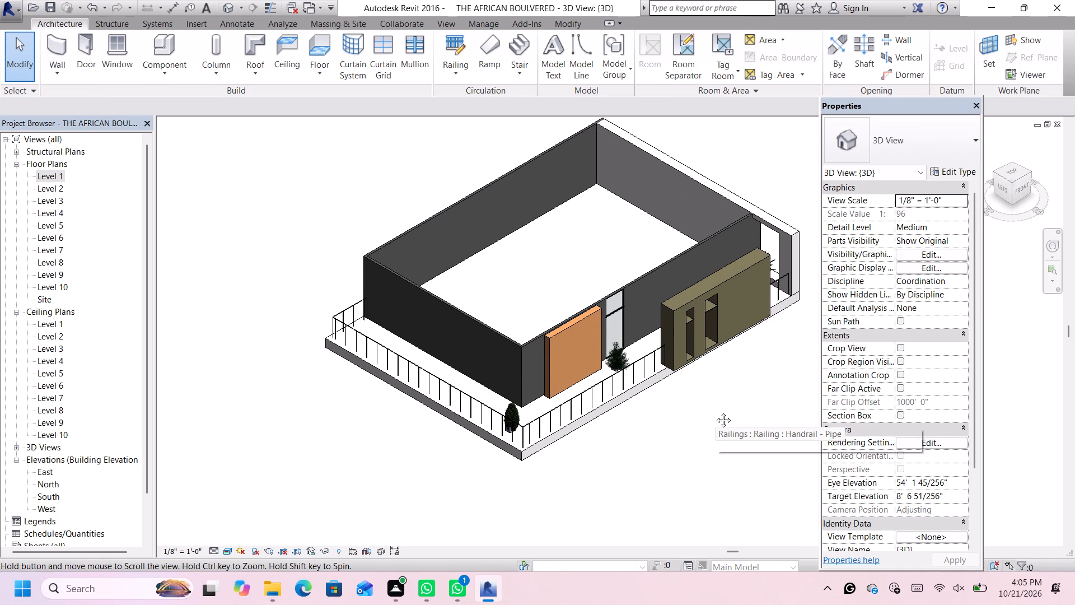
middle_drag(715, 412, 617, 305)
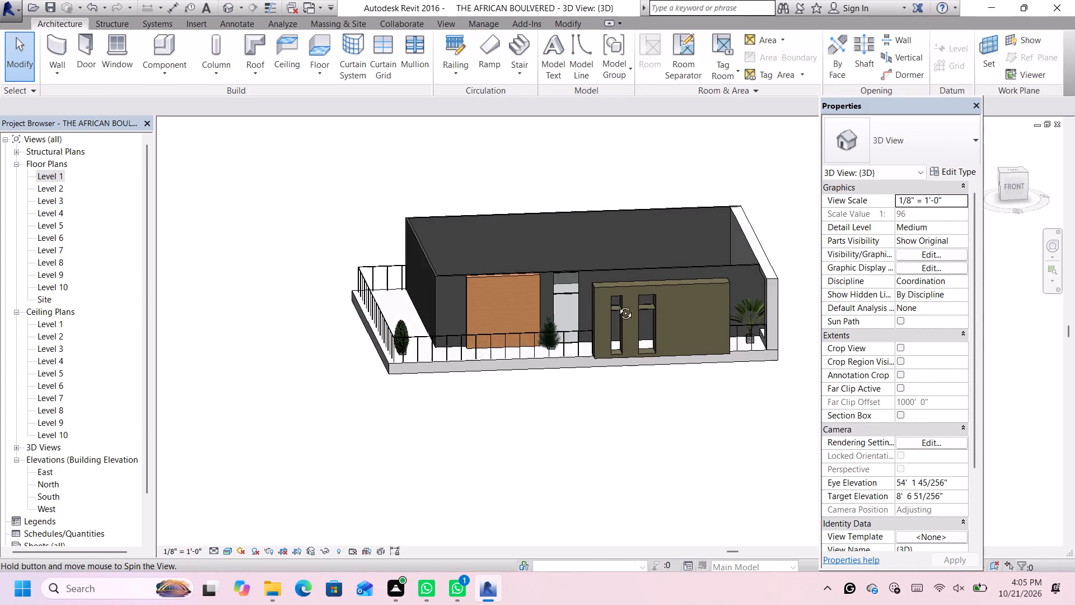
middle_drag(617, 305, 609, 295)
scroll(697, 300, down, 5)
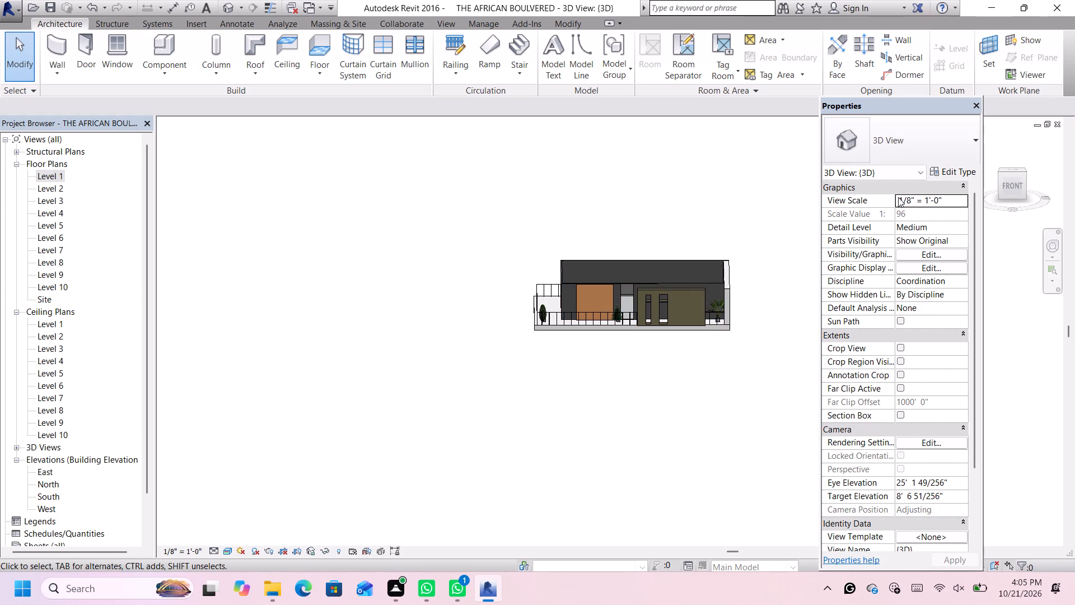
click(1010, 180)
scroll(747, 289, down, 1)
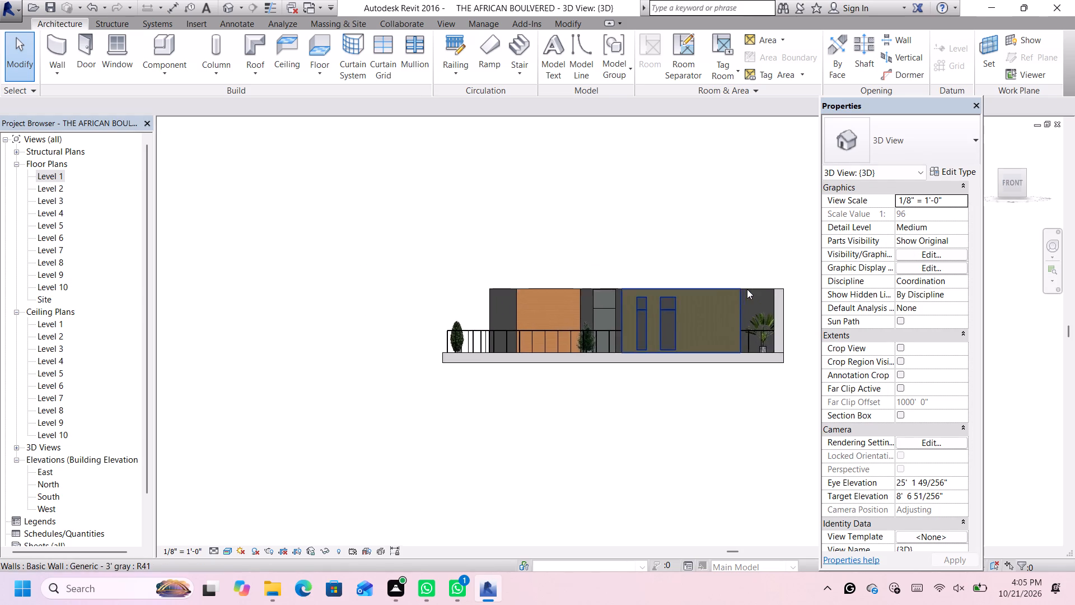
scroll(747, 289, down, 2)
drag(796, 260, 504, 367)
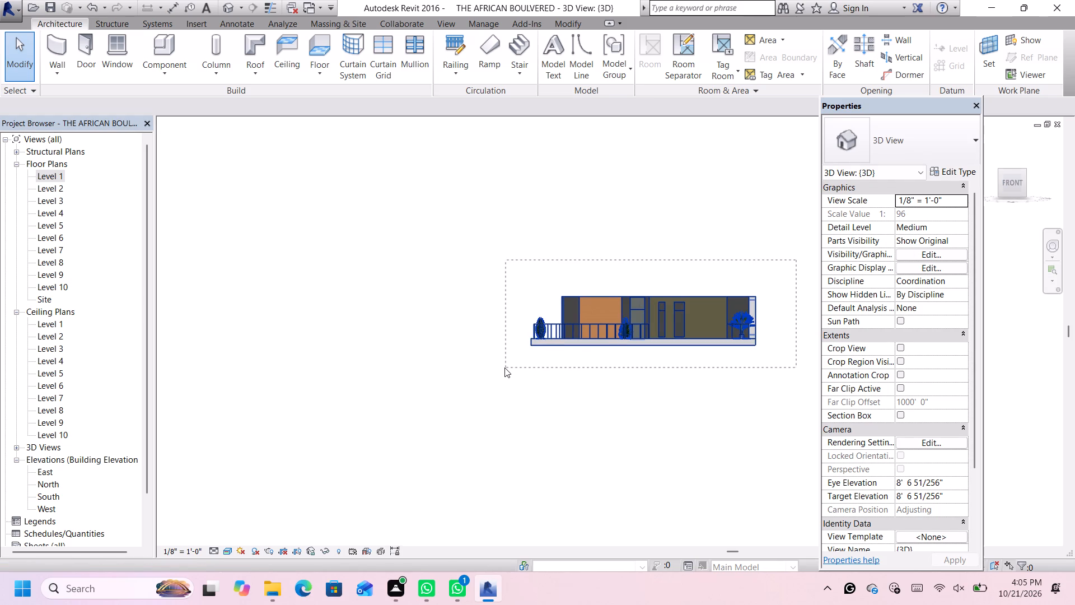
drag(504, 367, 504, 366)
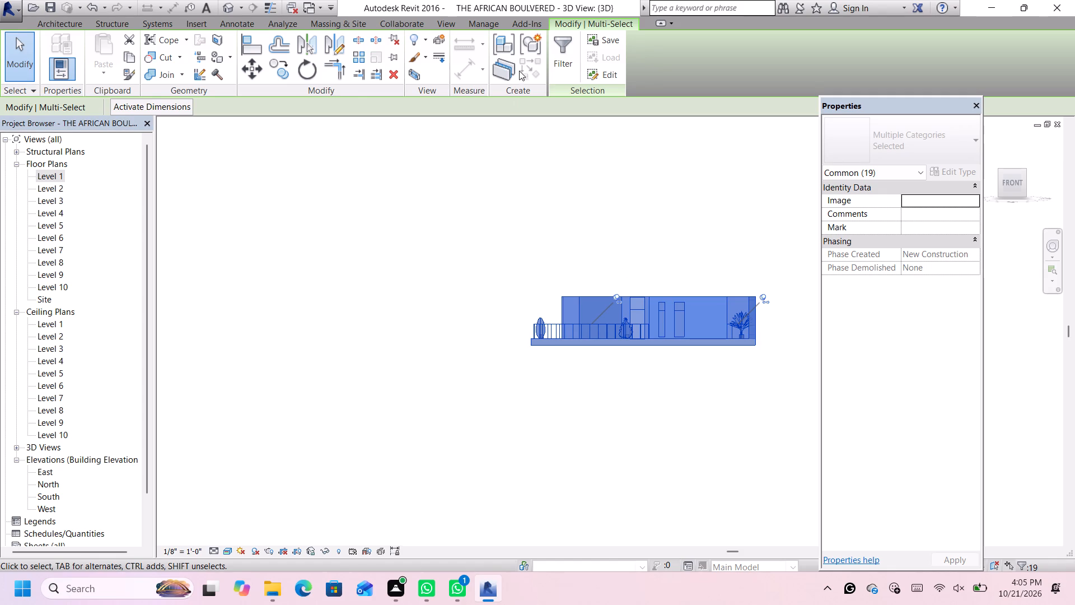
click(529, 36)
click(502, 320)
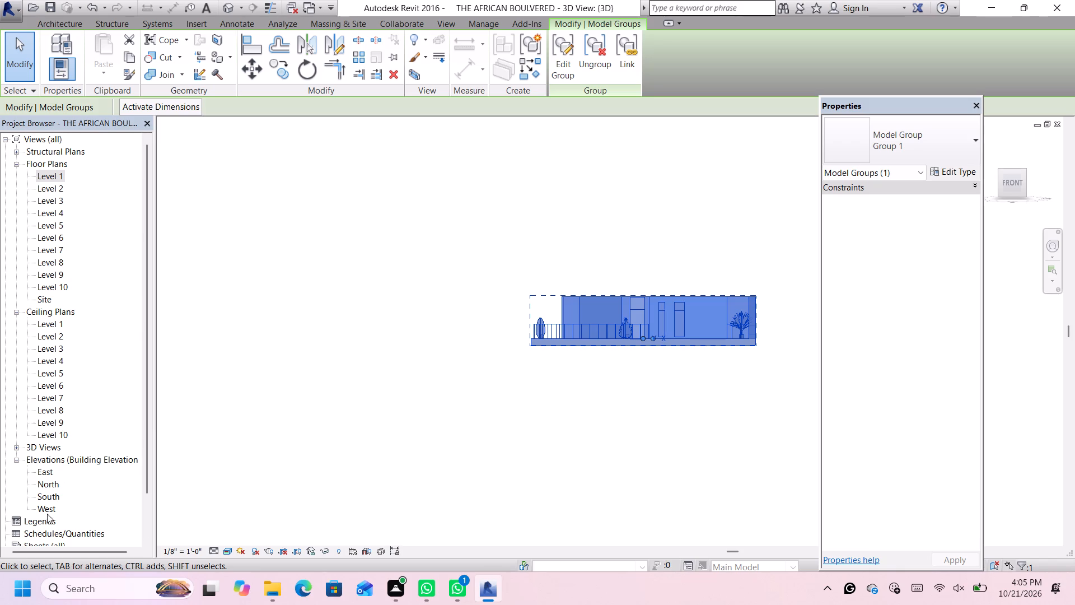
In the South elevation, copy the building group and paste it vertically above the original, about 25' up.
double_click(54, 497)
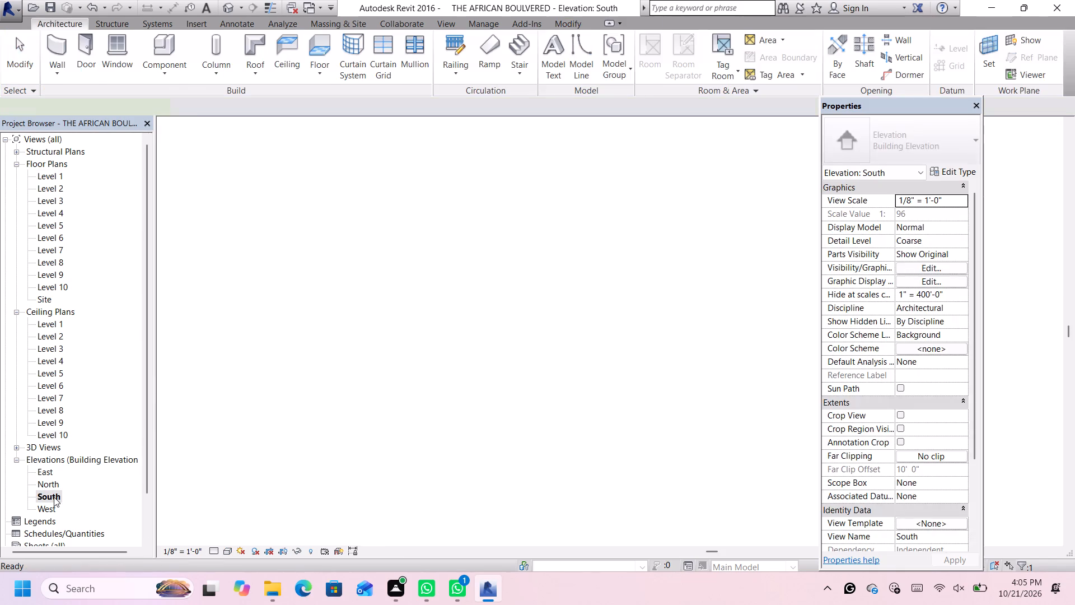
scroll(637, 300, down, 3)
scroll(638, 300, up, 3)
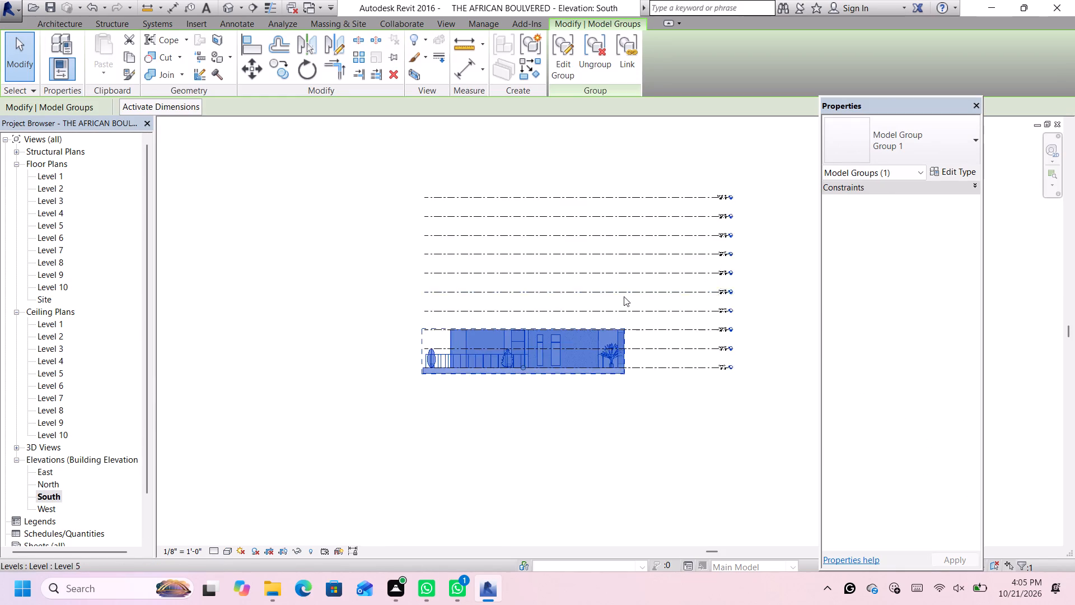
scroll(624, 296, up, 3)
scroll(661, 348, up, 3)
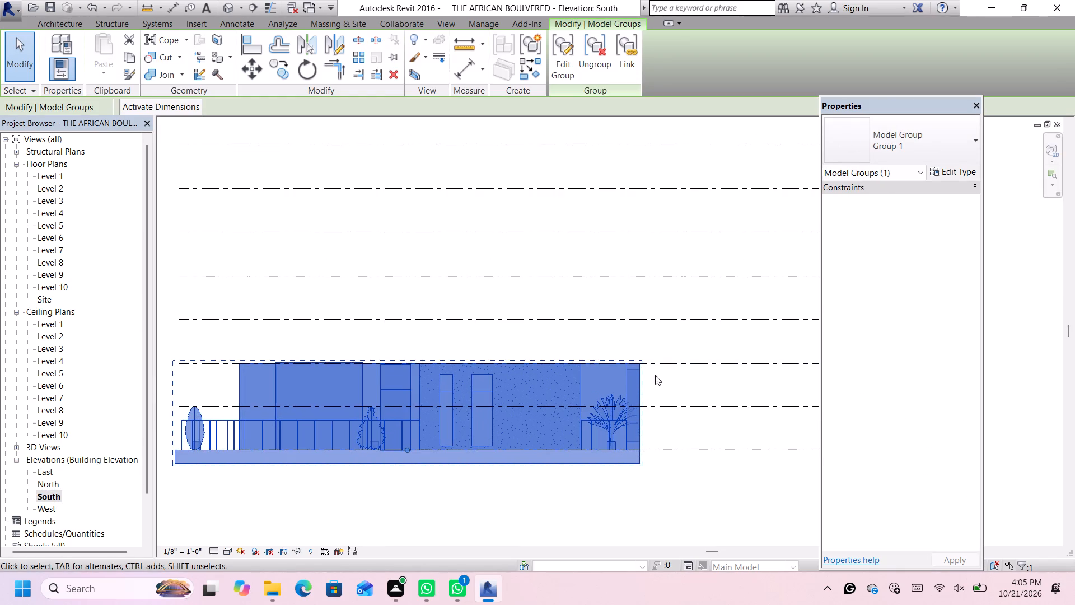
scroll(654, 457, down, 2)
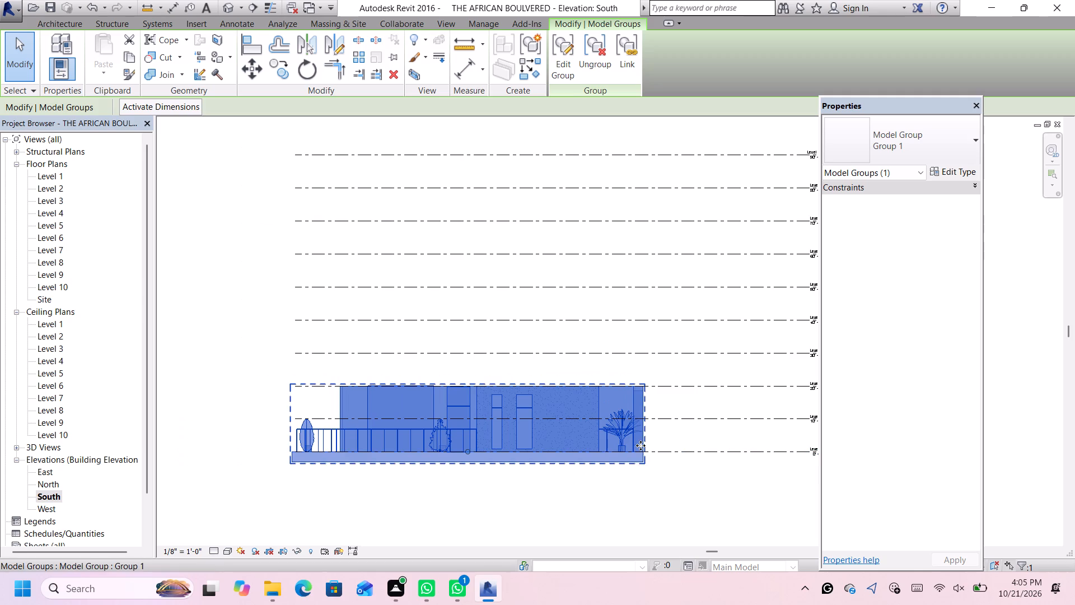
scroll(643, 463, up, 1)
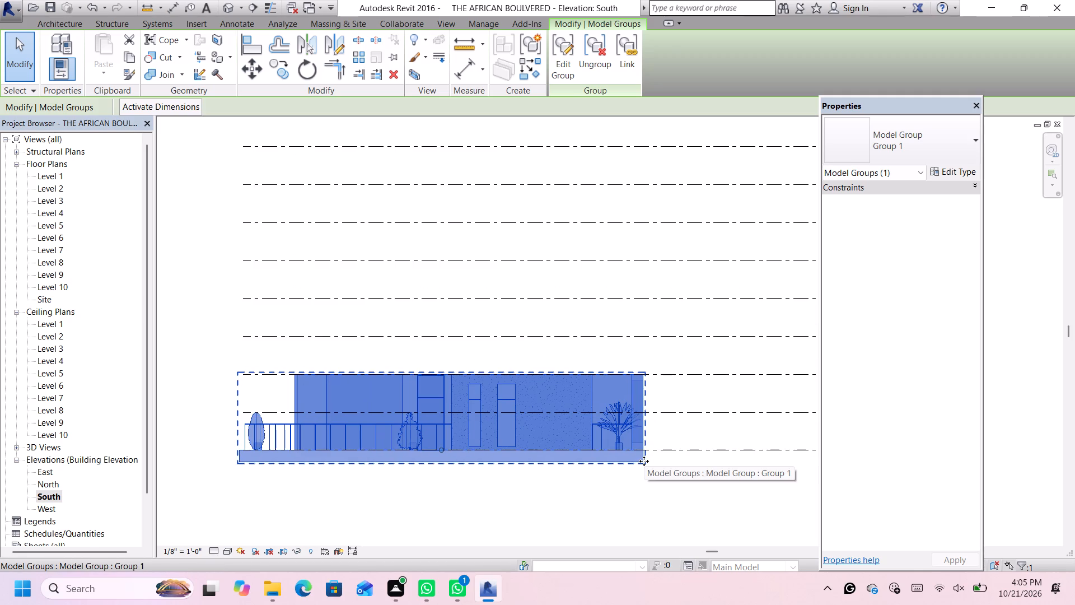
click(644, 461)
key(ctrl+c)
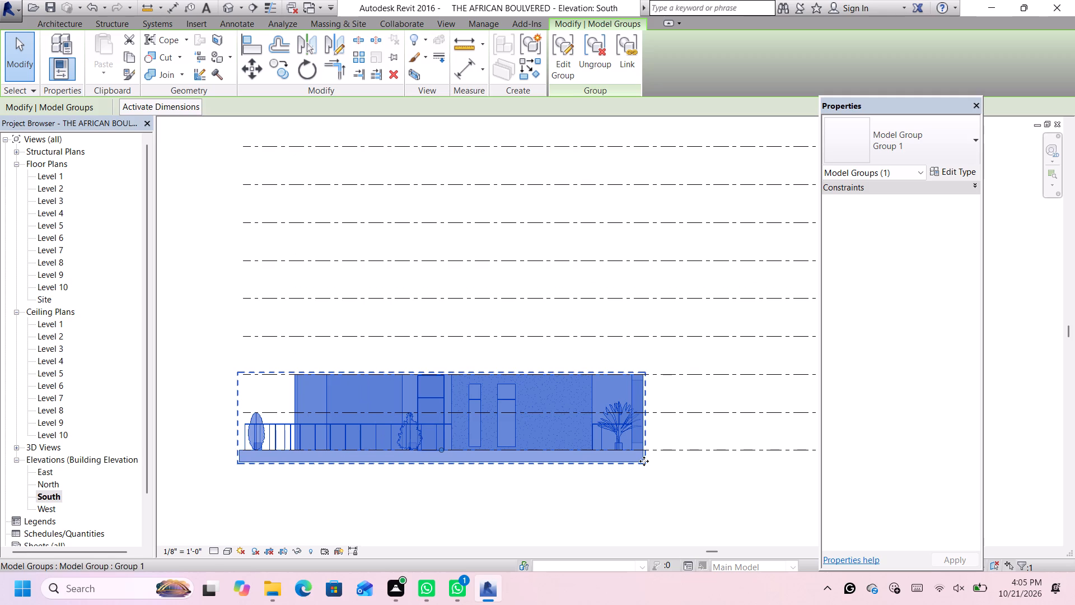
key(ctrl+v)
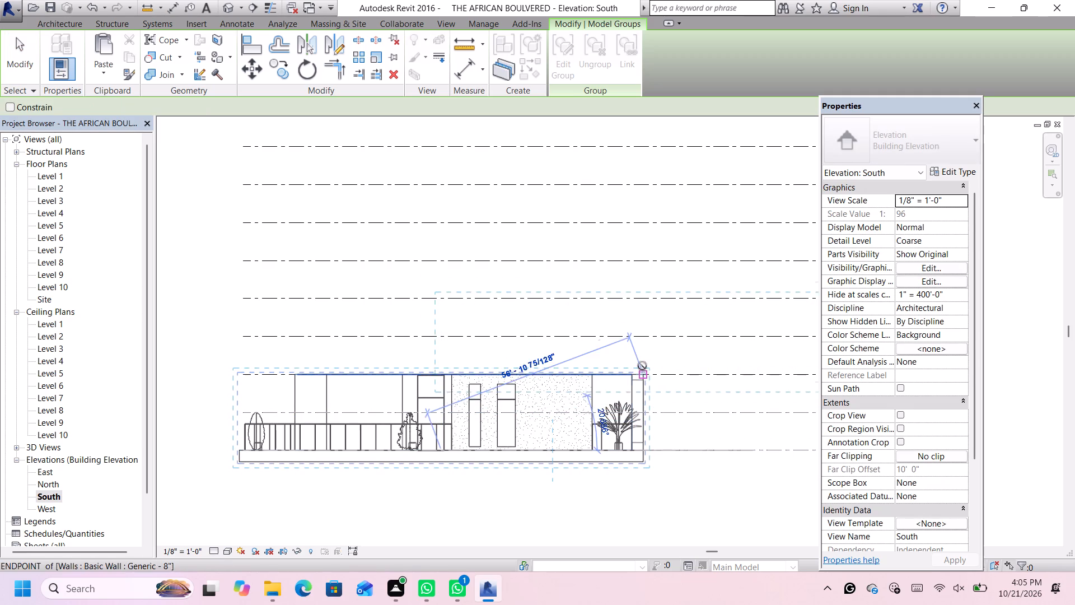
click(443, 356)
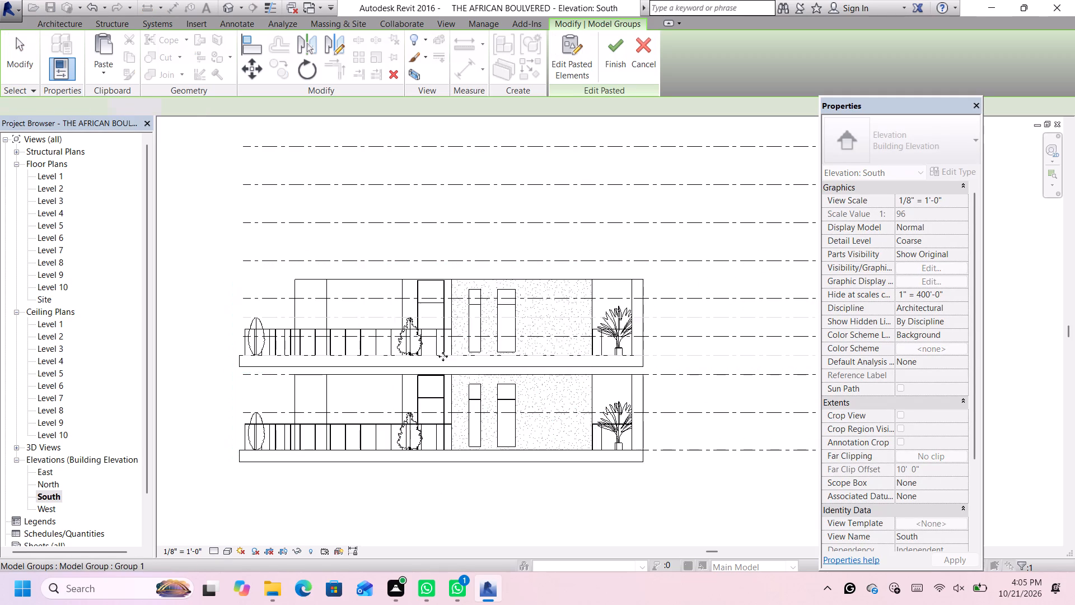
Nudge the pasted storey down so its slab rests on top of the ground-floor walls, and check the joint up close.
key(Down)
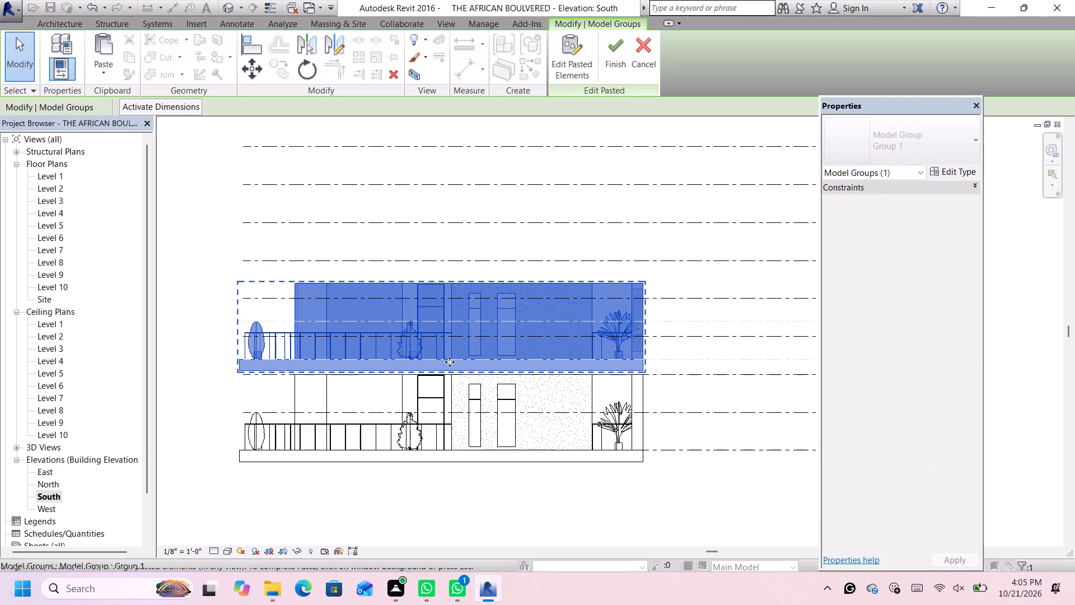
key(Down)
scroll(690, 379, up, 2)
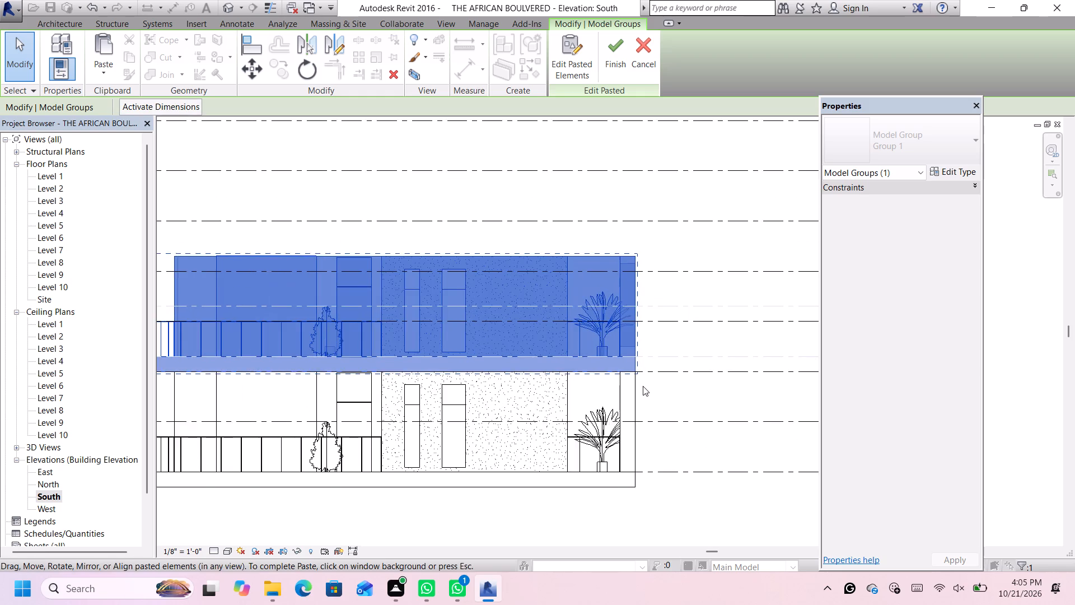
scroll(638, 368, up, 10)
scroll(637, 367, down, 12)
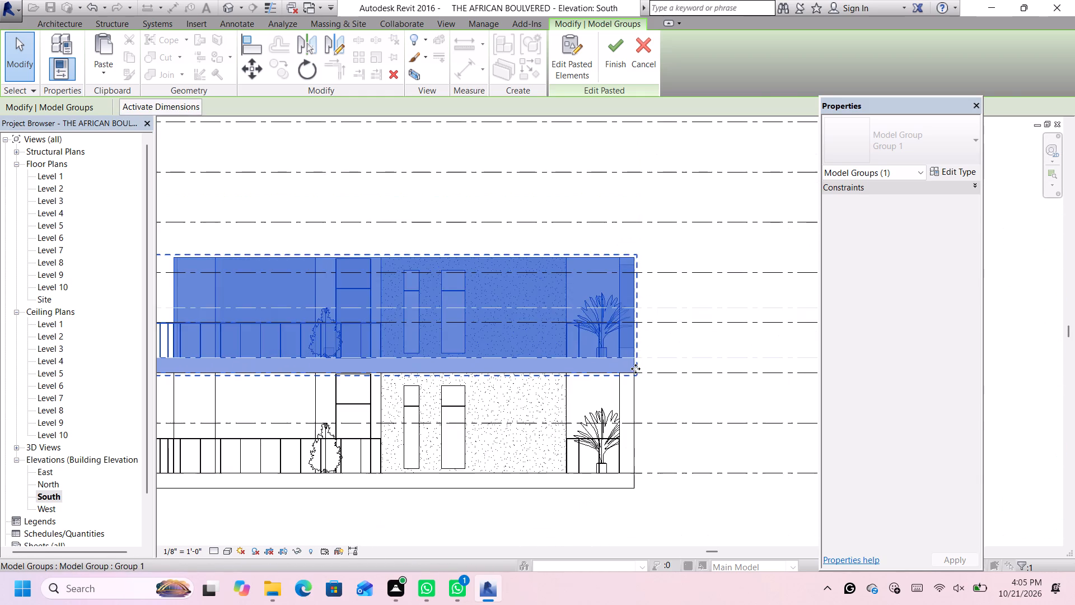
scroll(635, 369, down, 2)
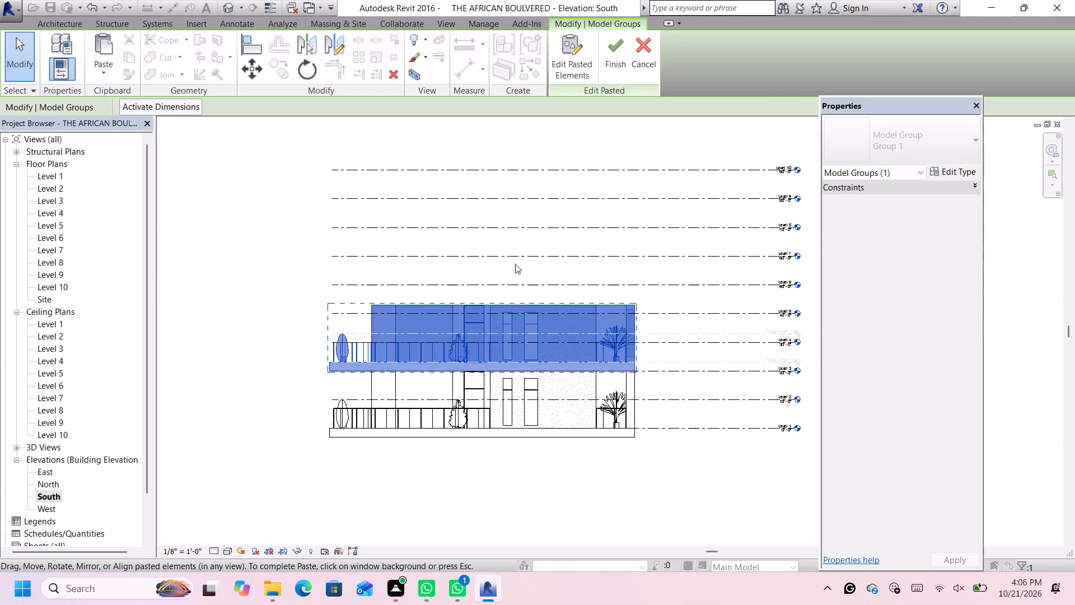
Paste a third storey about 48' above the original and nudge it down onto the second storey's walls.
key(ctrl+v)
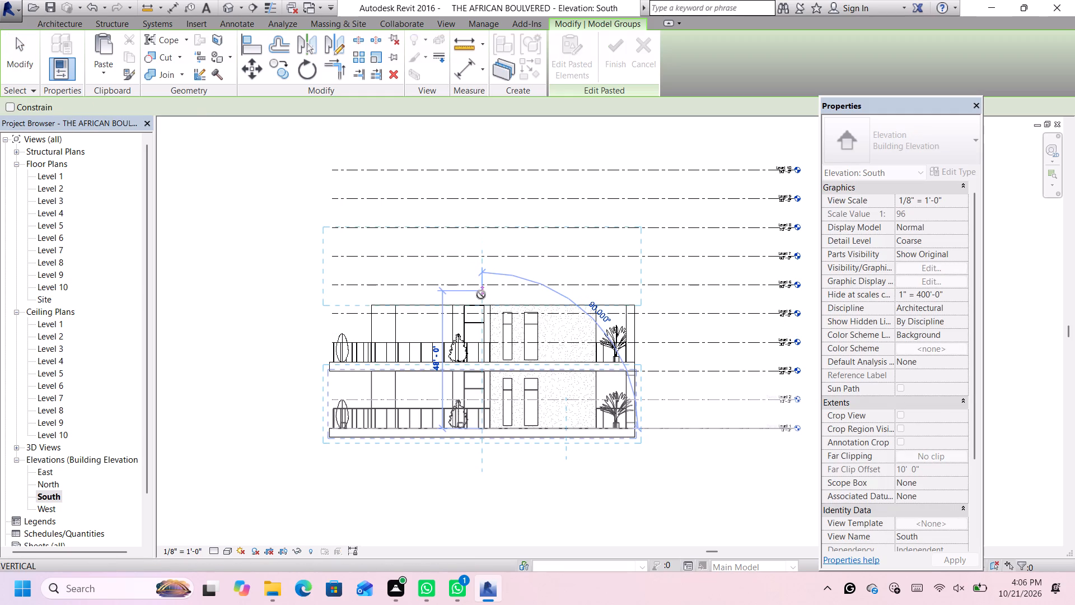
click(481, 296)
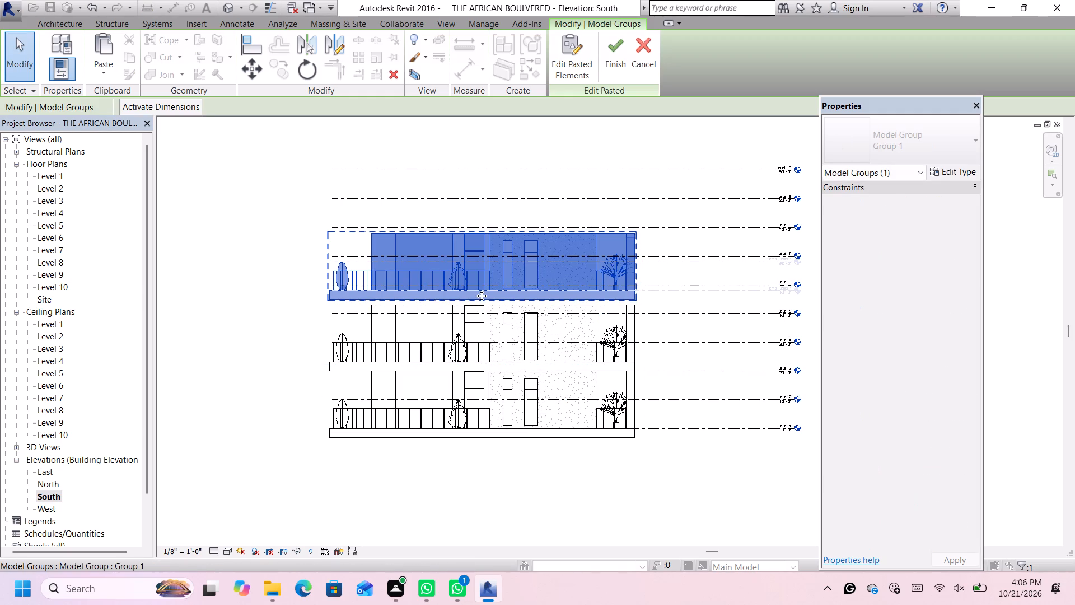
key(Down)
key(Down)
scroll(635, 305, up, 2)
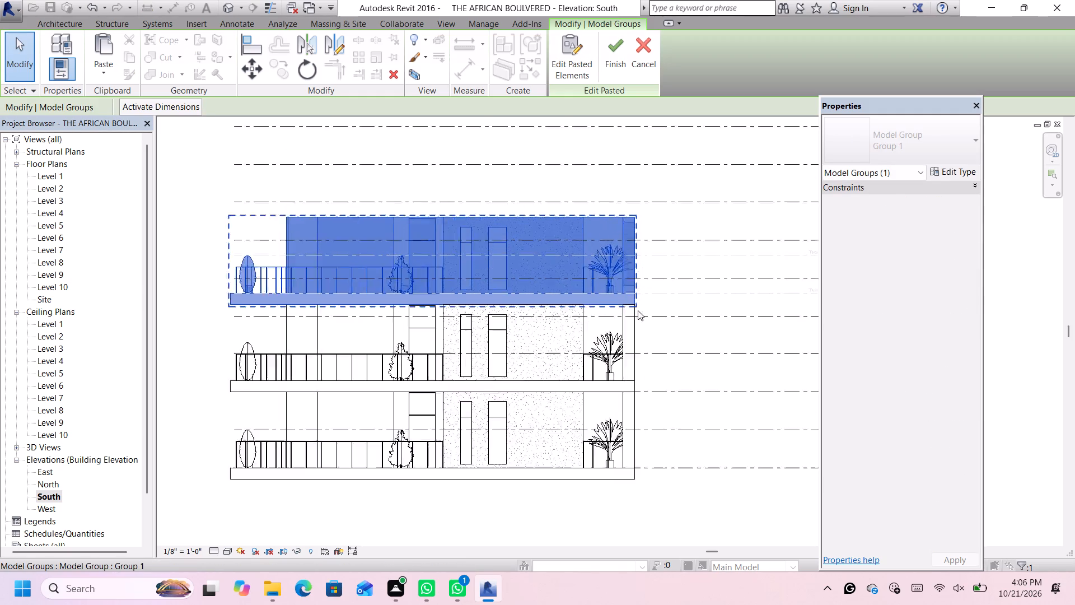
scroll(638, 310, up, 6)
scroll(641, 318, down, 9)
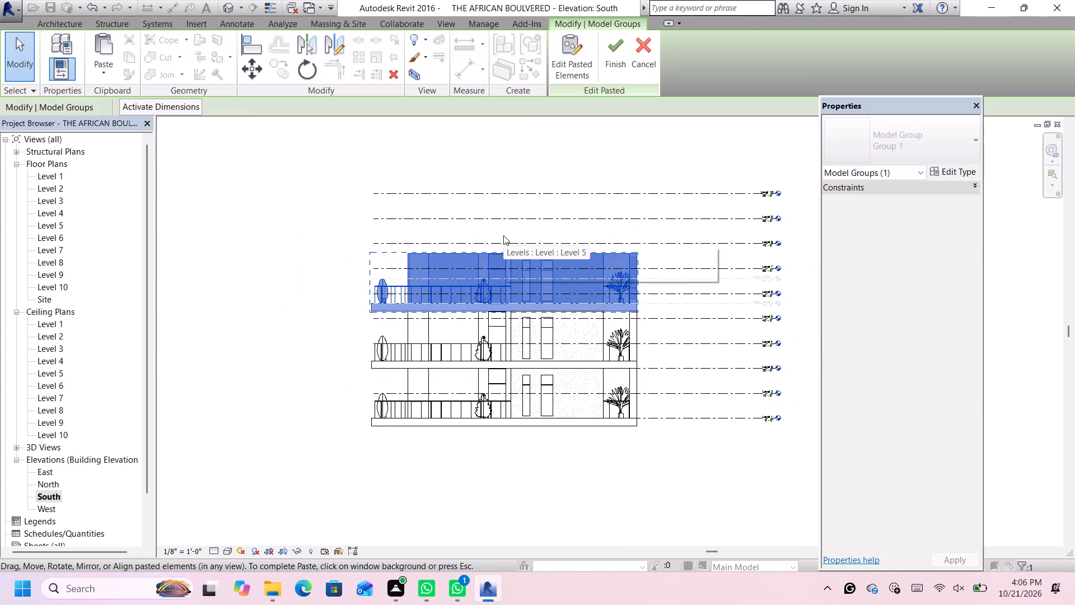
scroll(503, 235, down, 2)
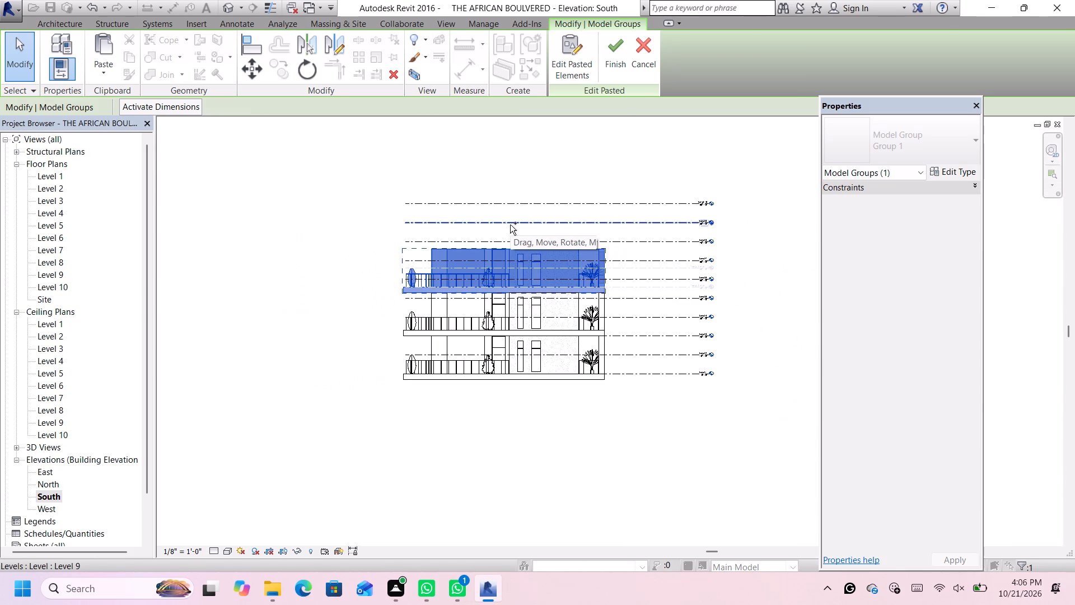
Paste a fourth storey about 70' above the original and nudge it down onto the third storey's walls.
key(ctrl+v)
scroll(482, 242, up, 4)
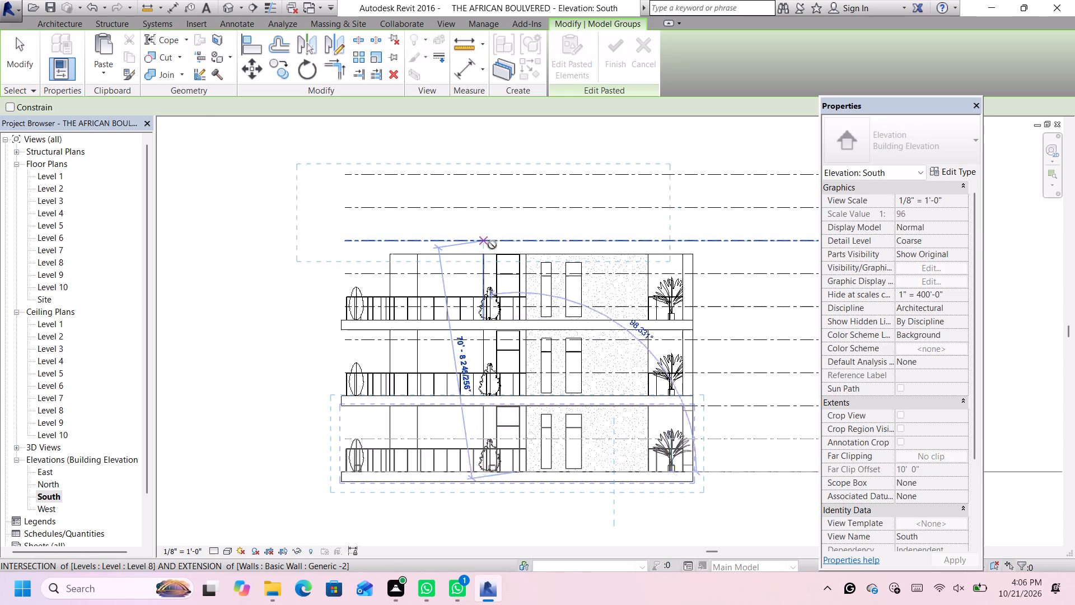
click(523, 246)
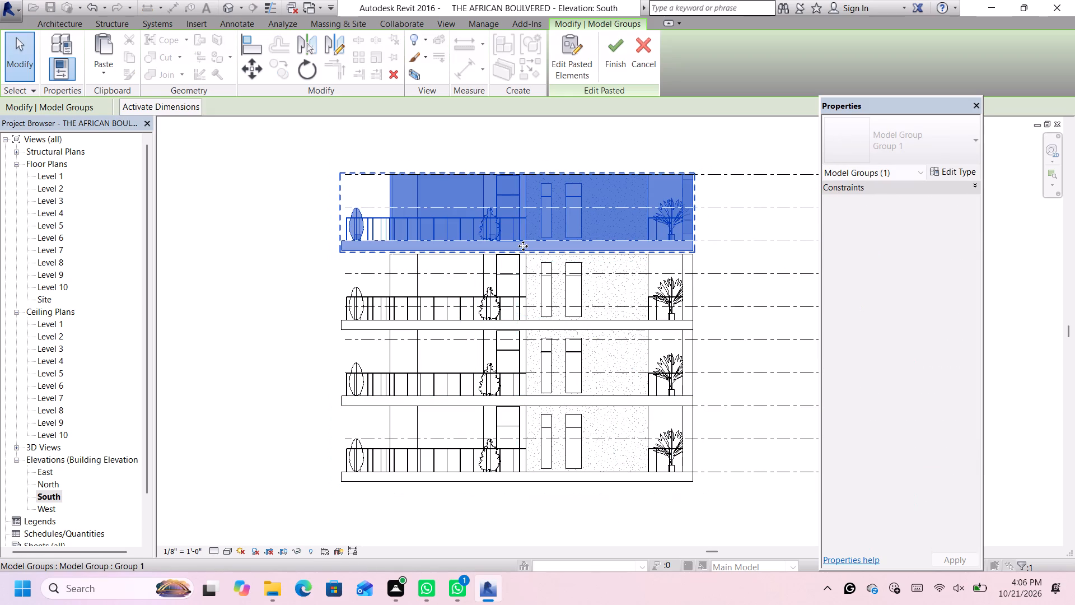
key(Down)
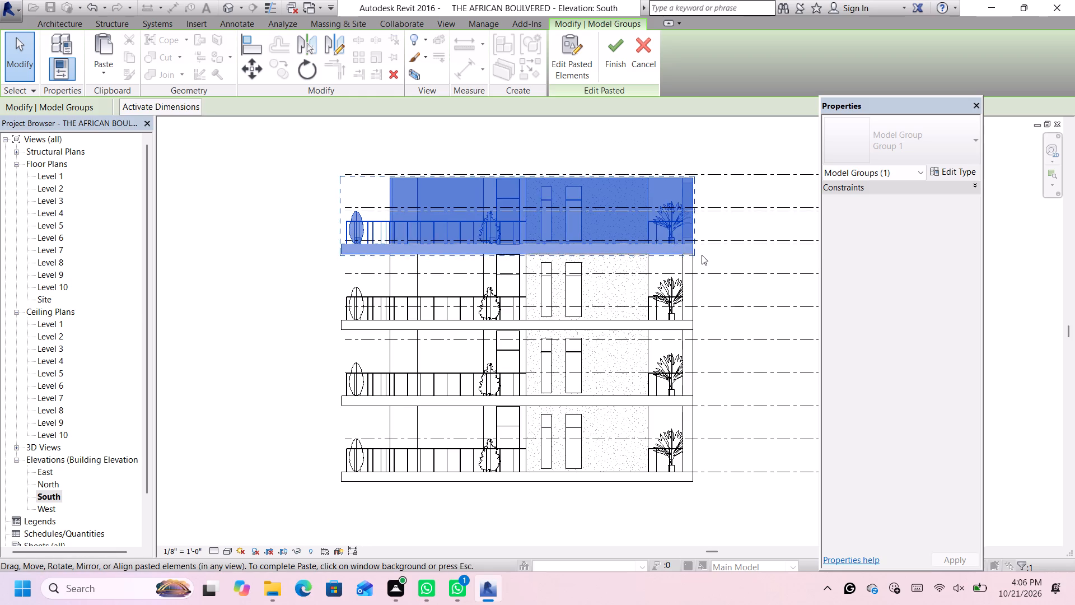
scroll(702, 255, up, 5)
scroll(698, 255, down, 6)
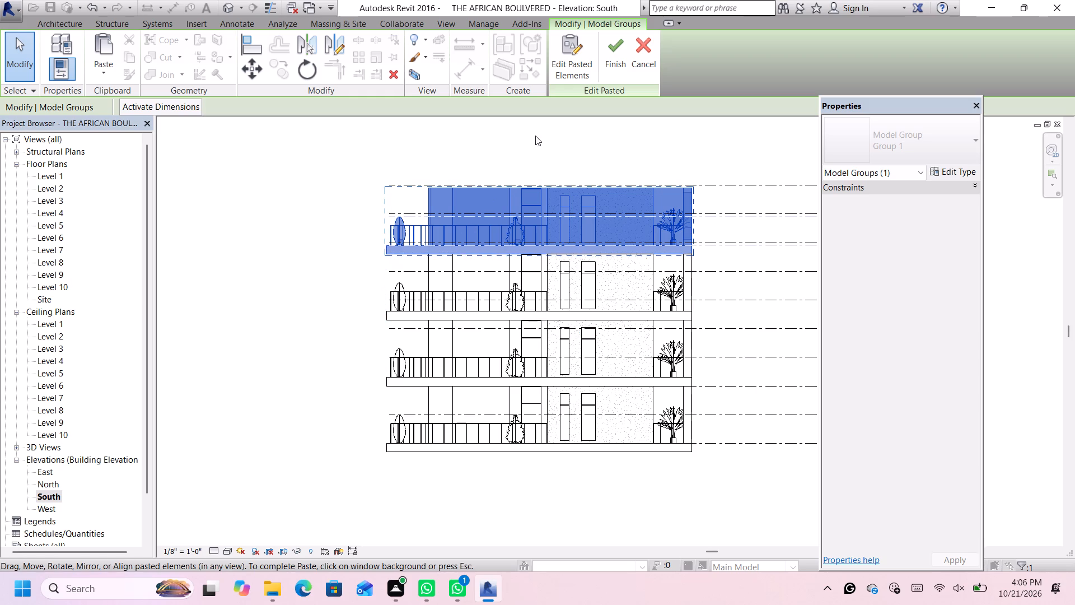
click(541, 150)
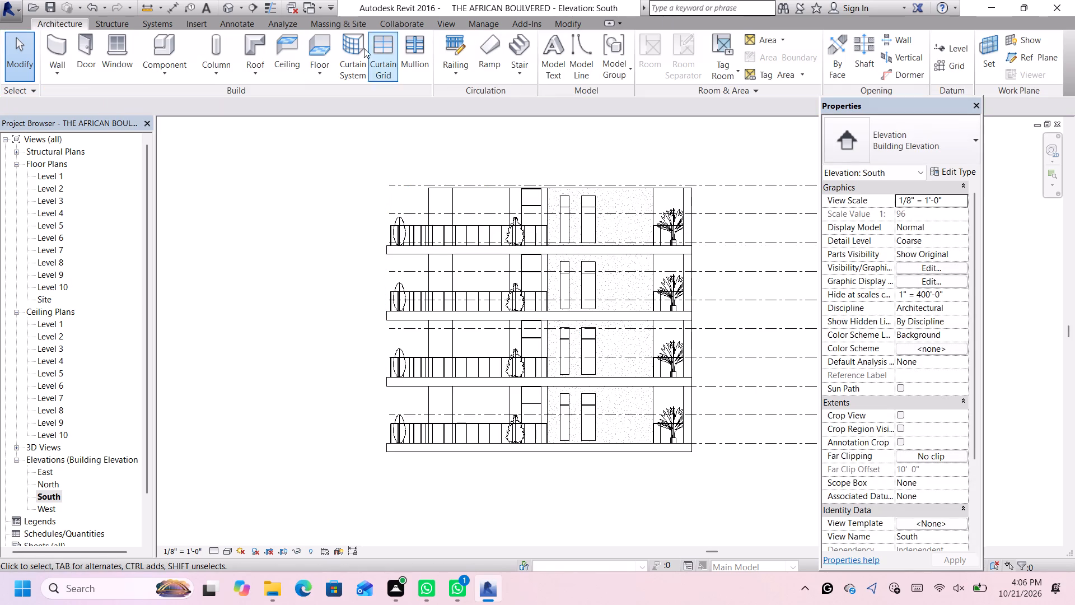
In the 3D view, ungroup the top storey's model group.
click(225, 7)
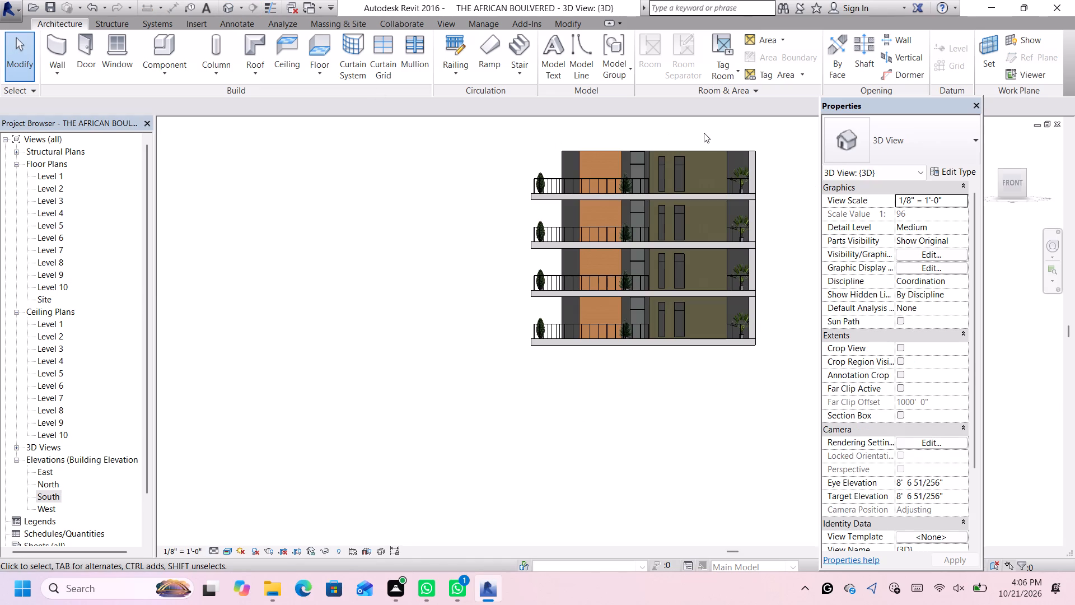
middle_drag(732, 127, 717, 128)
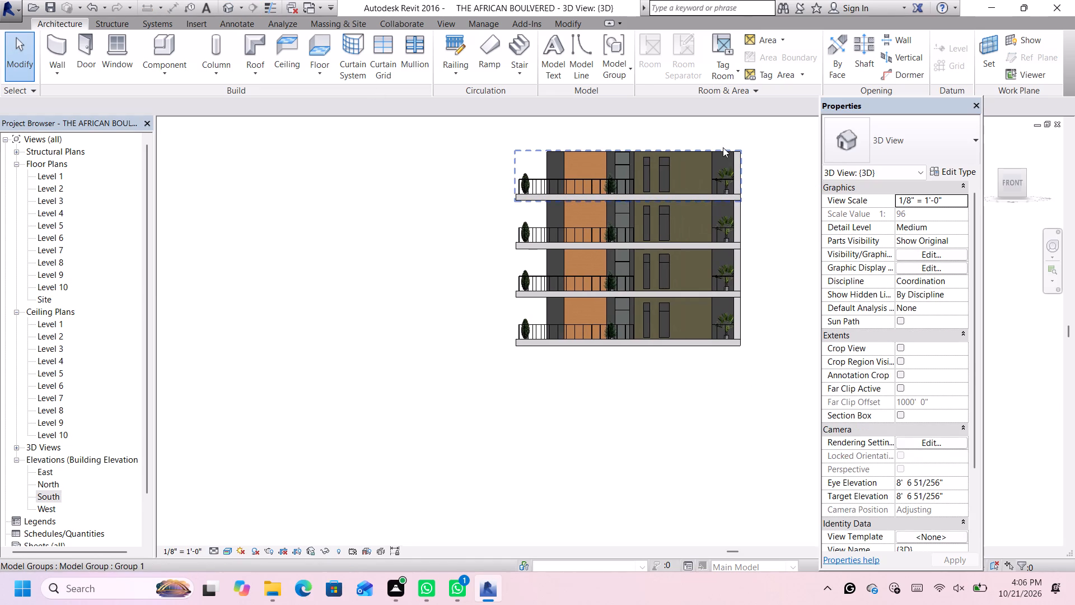
middle_drag(735, 128, 707, 146)
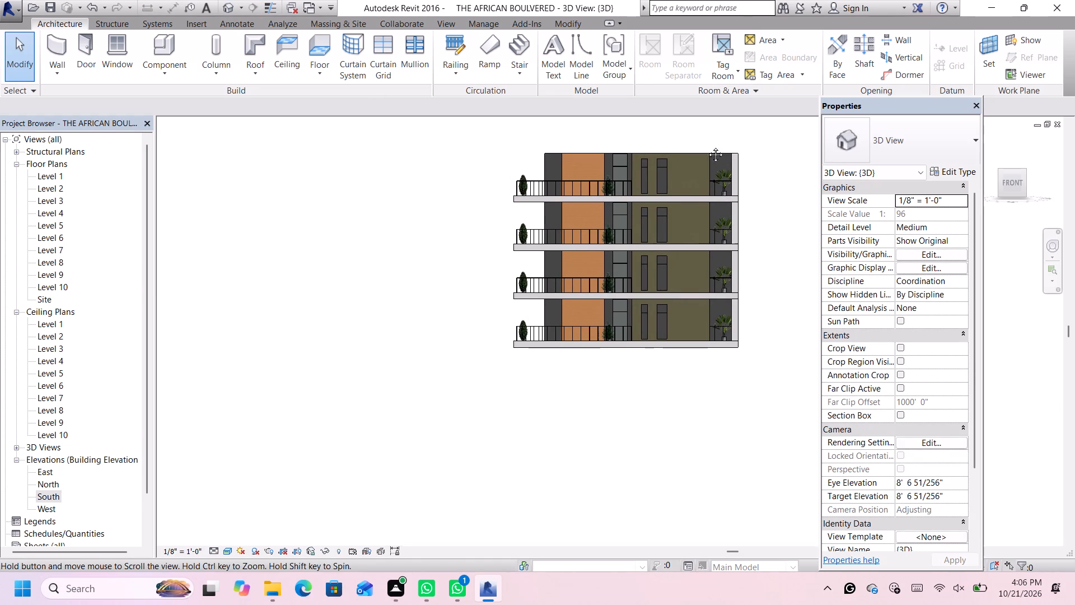
middle_drag(707, 146, 703, 150)
scroll(700, 151, up, 2)
scroll(669, 185, up, 3)
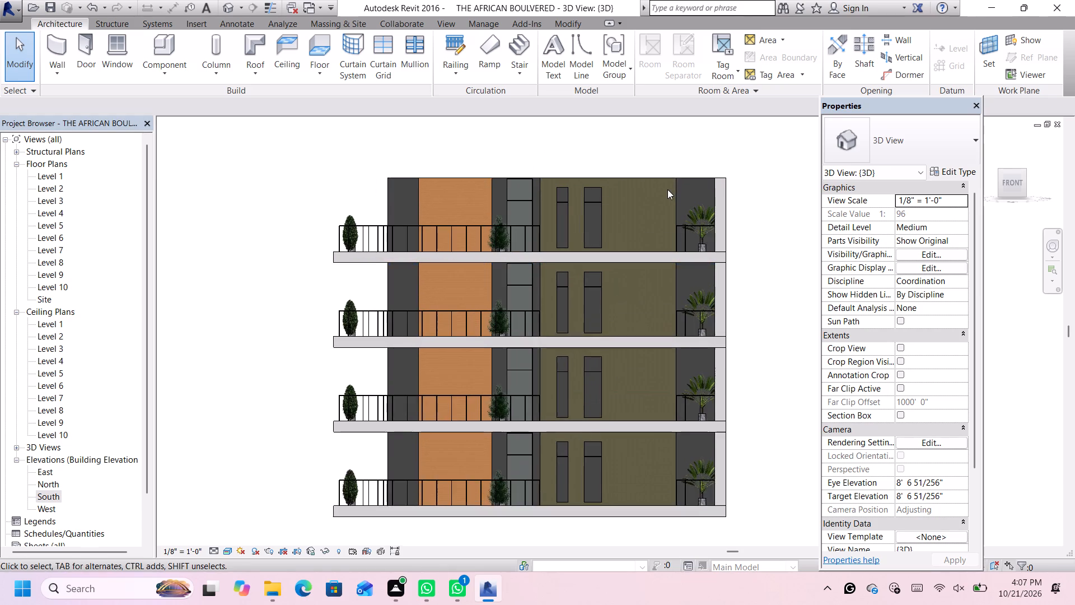
click(670, 180)
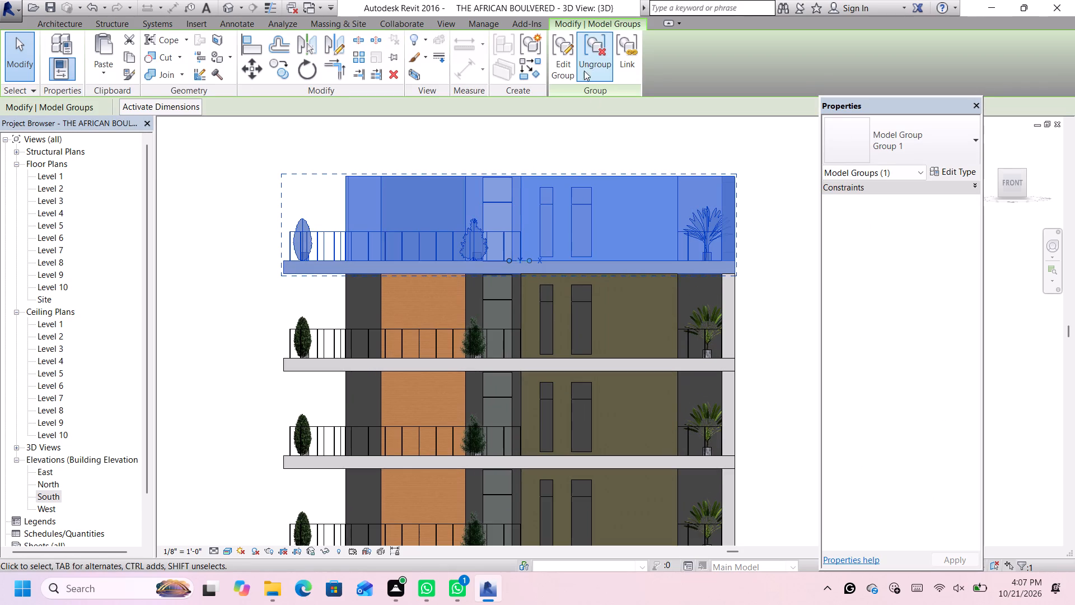
click(586, 56)
click(642, 147)
scroll(624, 160, down, 3)
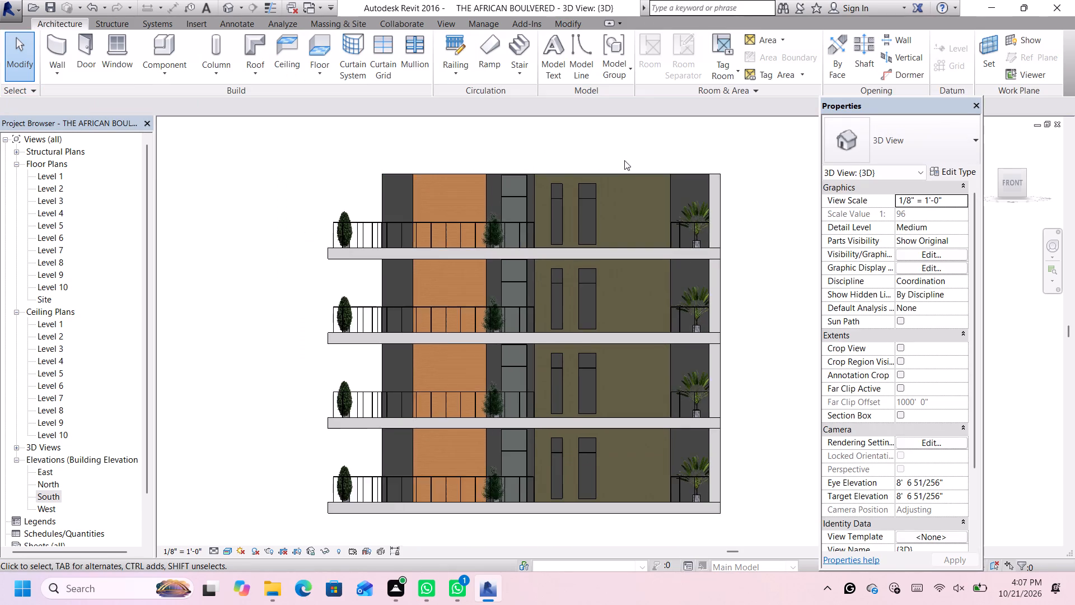
Delete the top storey's olive window wall and the light-coloured end wall beside the palm.
scroll(642, 169, up, 4)
click(664, 178)
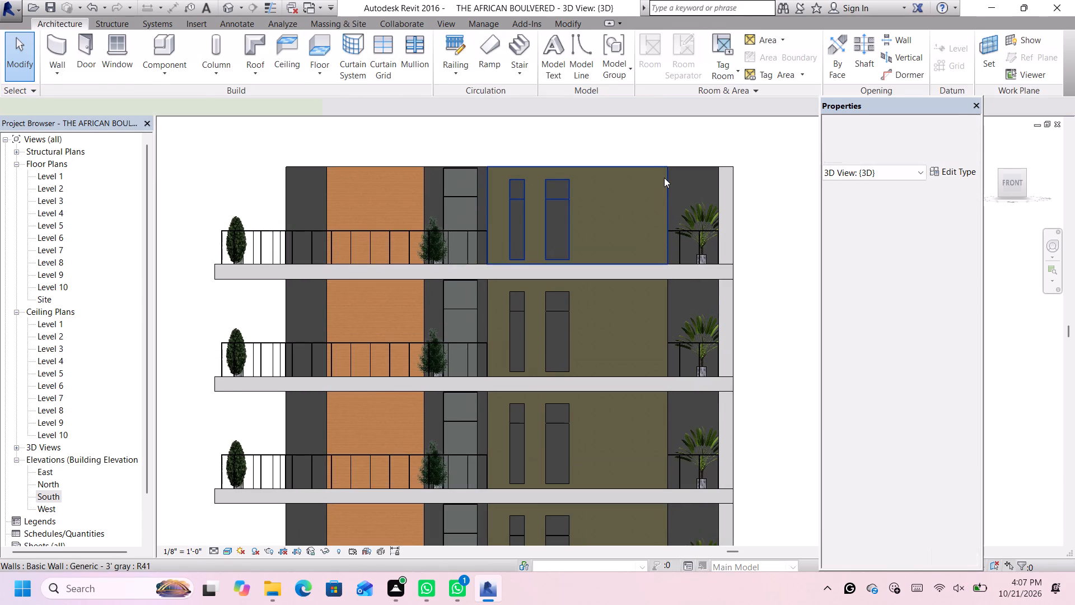
key(Delete)
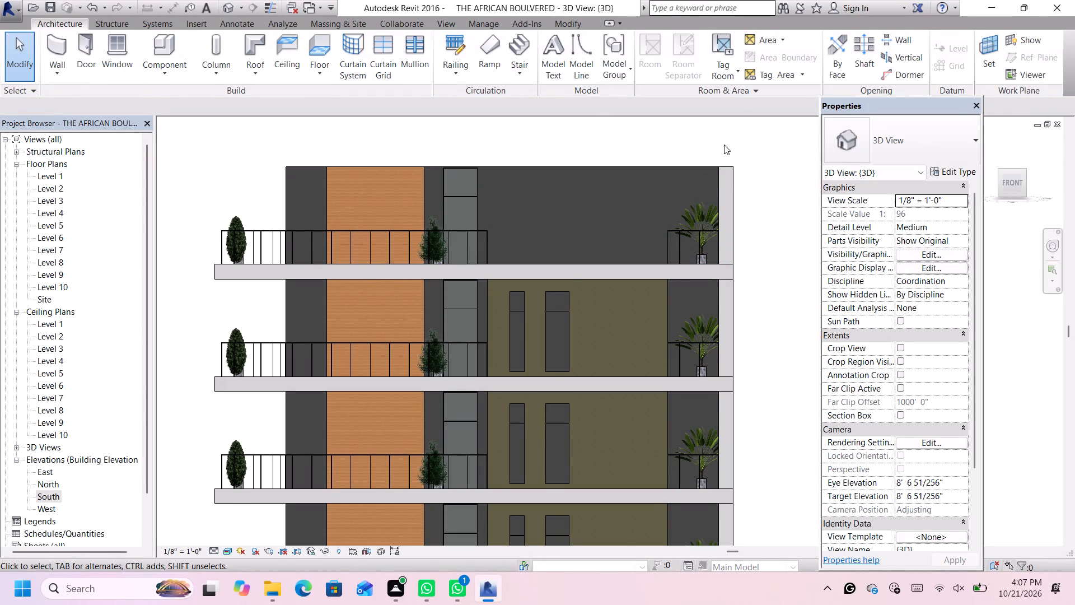
click(729, 183)
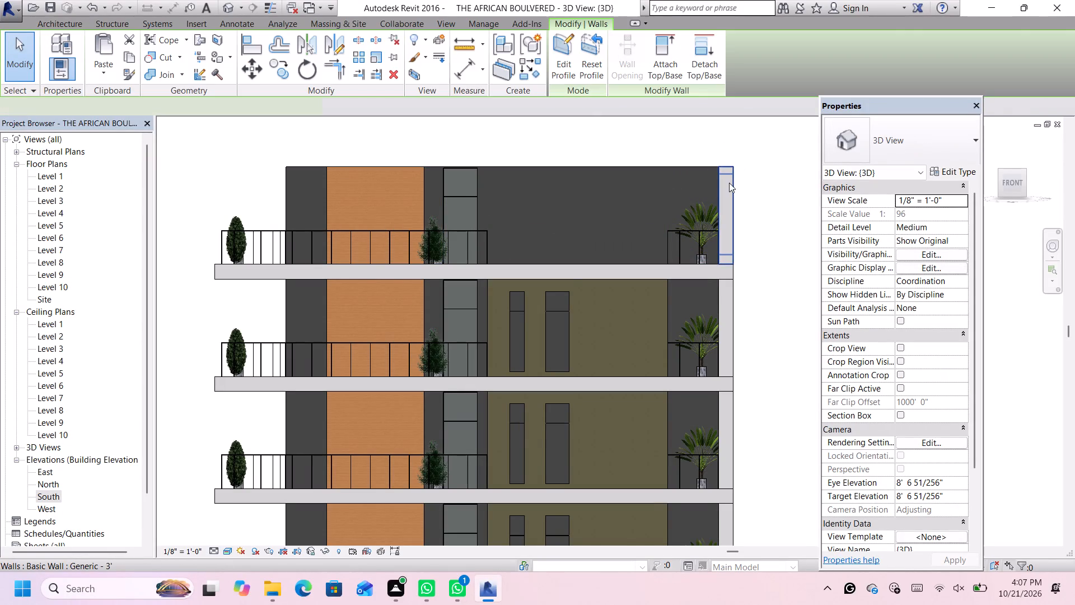
key(Delete)
scroll(713, 168, down, 2)
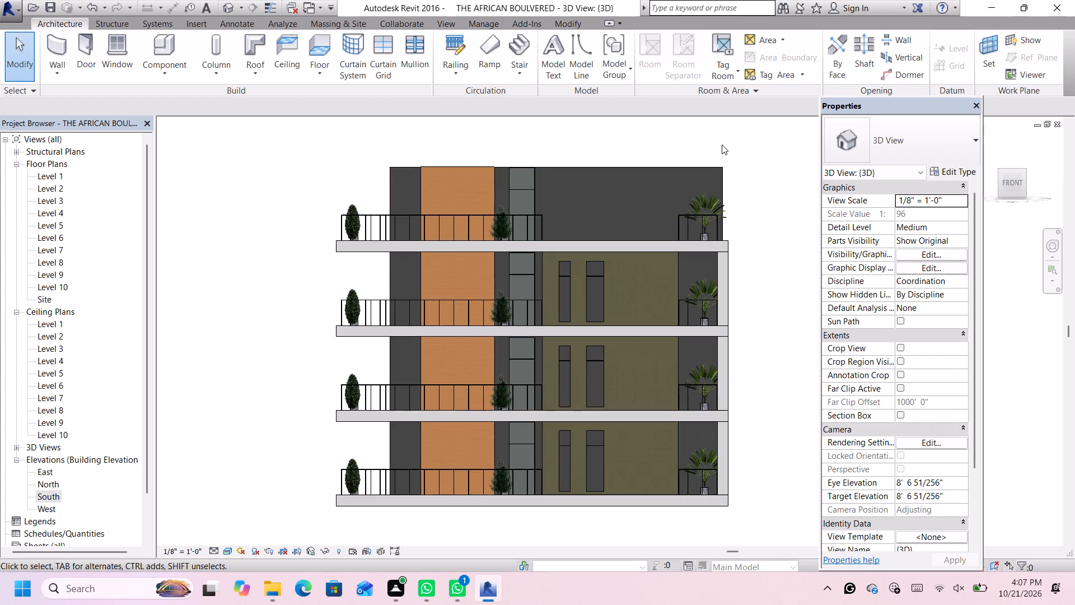
From the top-front-left corner view, delete the top storey's remaining front wall, orange panel, left side wall and back wall.
click(227, 1)
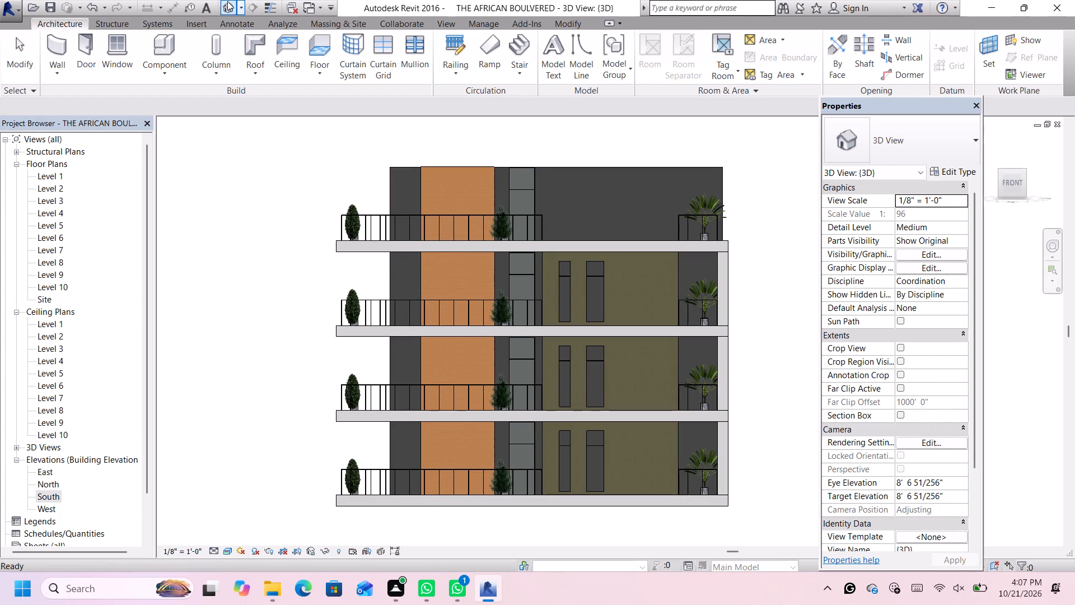
click(1001, 169)
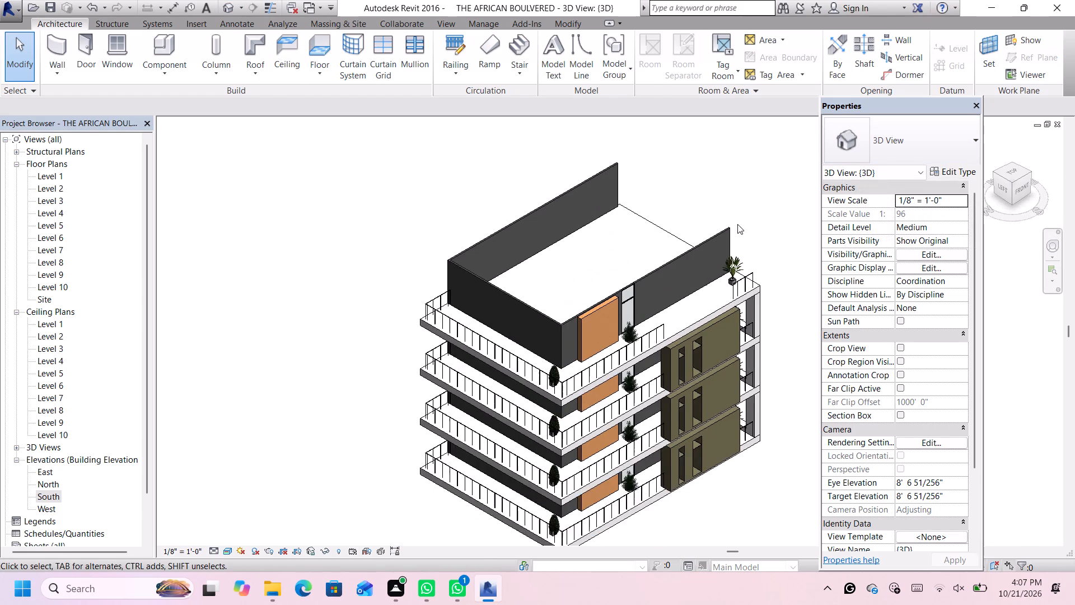
scroll(756, 197, up, 1)
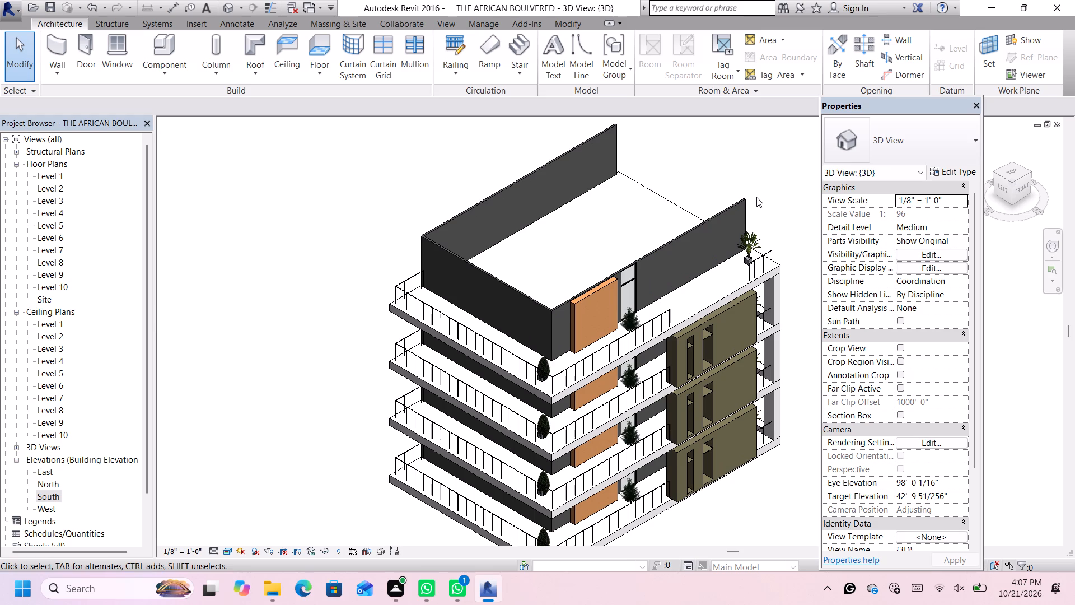
key(space)
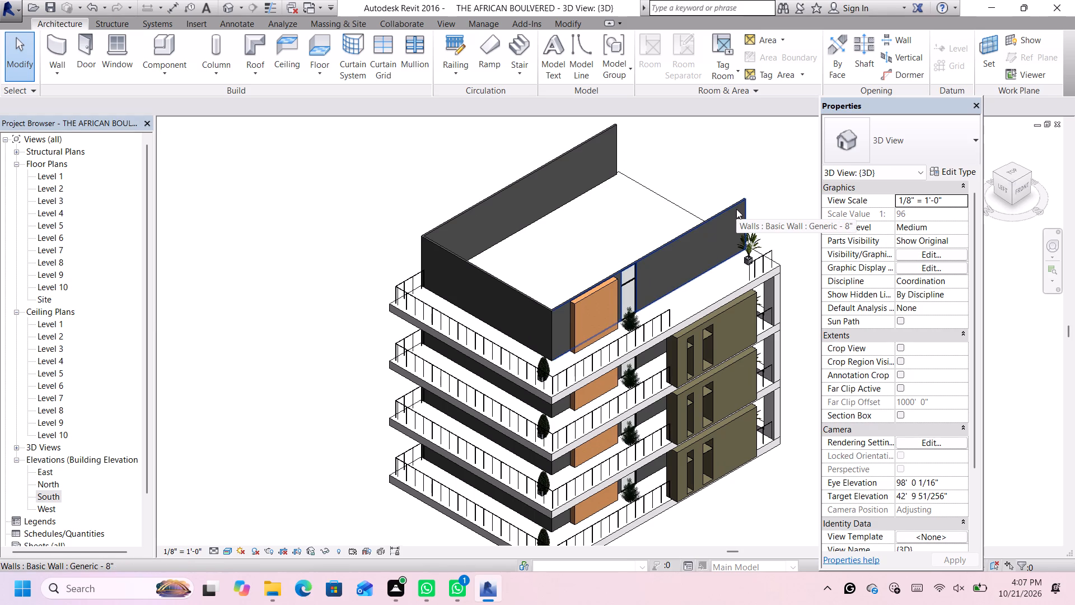
click(736, 210)
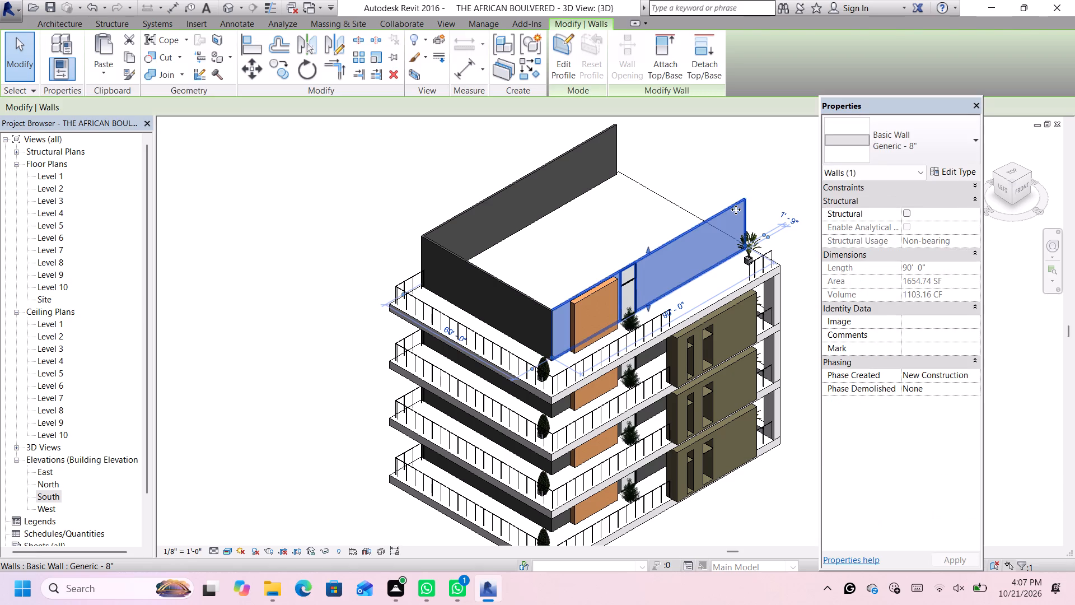
key(Delete)
click(585, 297)
key(Delete)
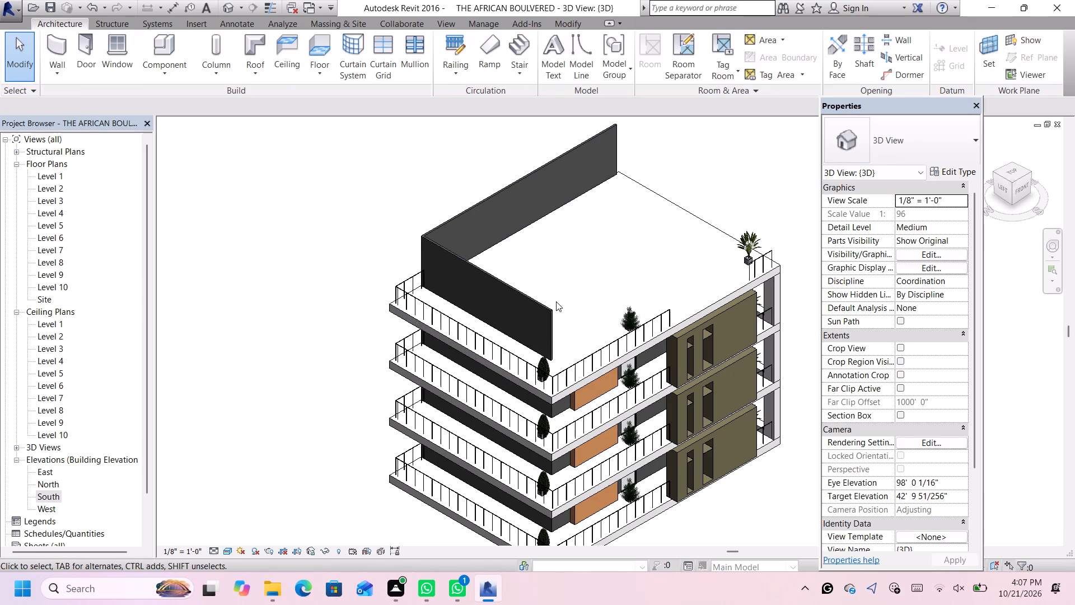
click(543, 305)
key(Delete)
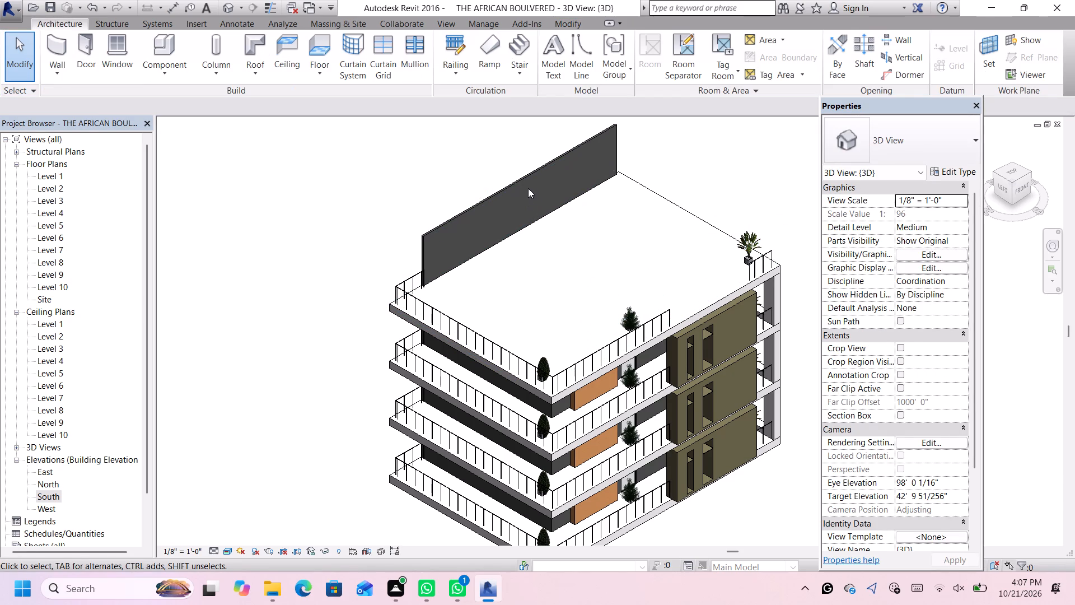
click(527, 178)
key(Delete)
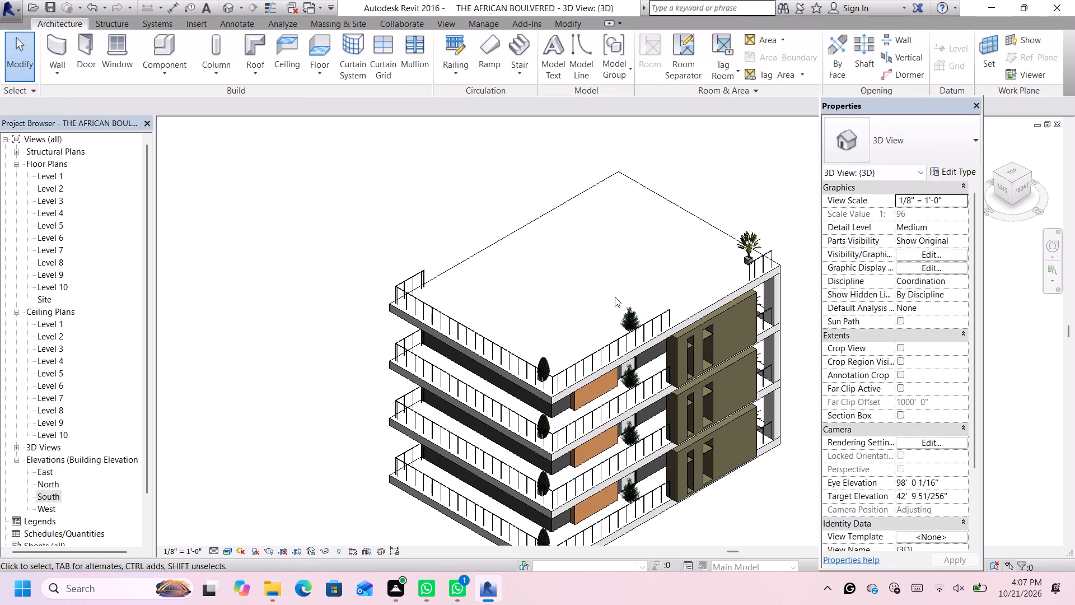
Edit the top slab's long railing path and extend its front line to 91' 6", reaching the short railing by the palm.
scroll(630, 314, up, 3)
double_click(675, 313)
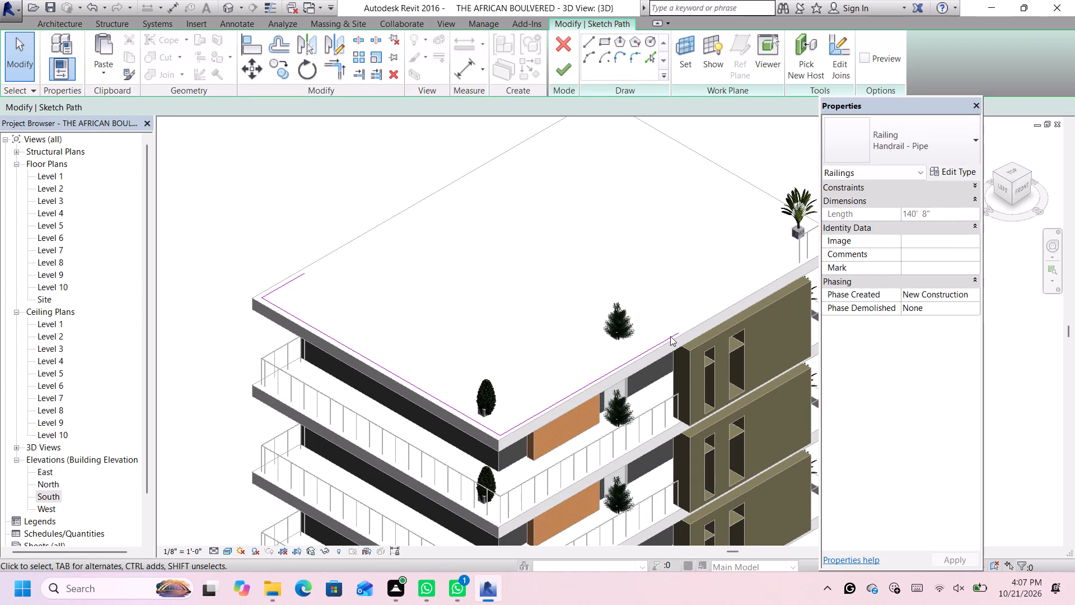
click(671, 334)
scroll(679, 332, up, 4)
drag(678, 332, 814, 251)
scroll(801, 256, down, 7)
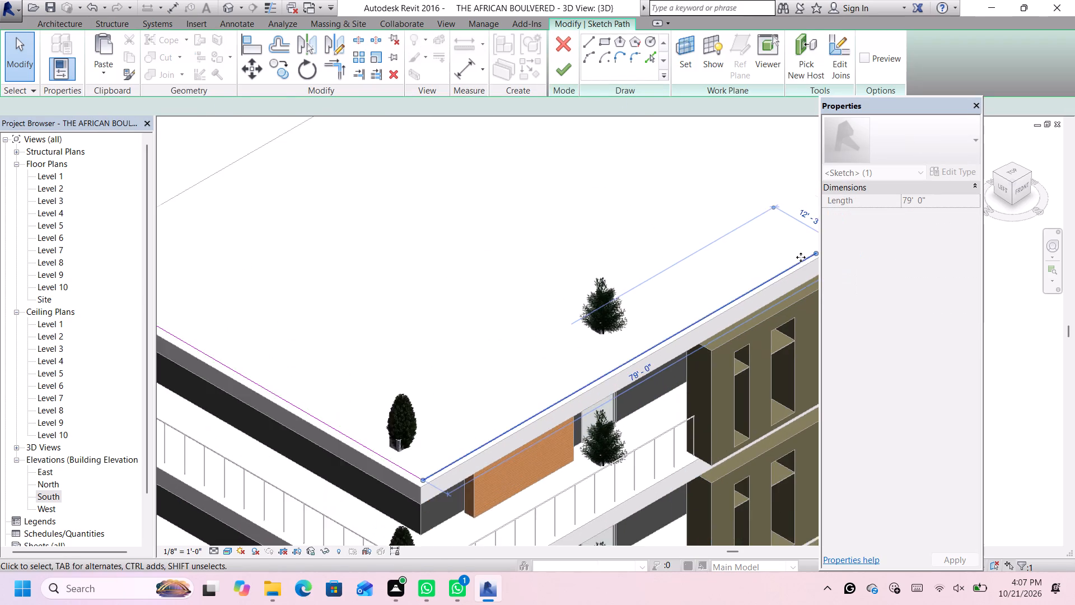
scroll(801, 258, down, 4)
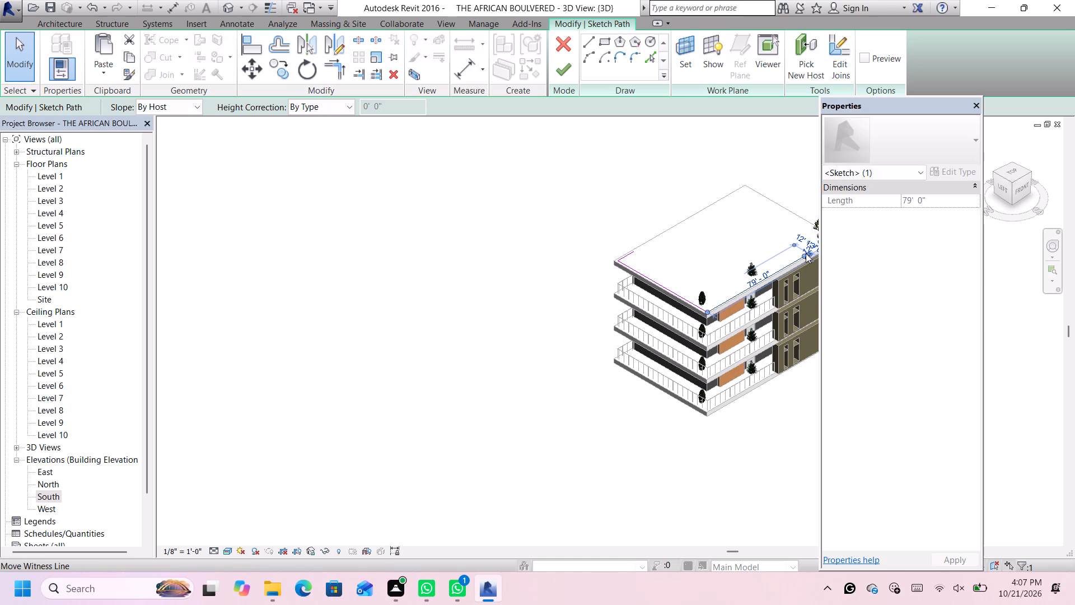
scroll(806, 253, up, 5)
scroll(804, 255, down, 6)
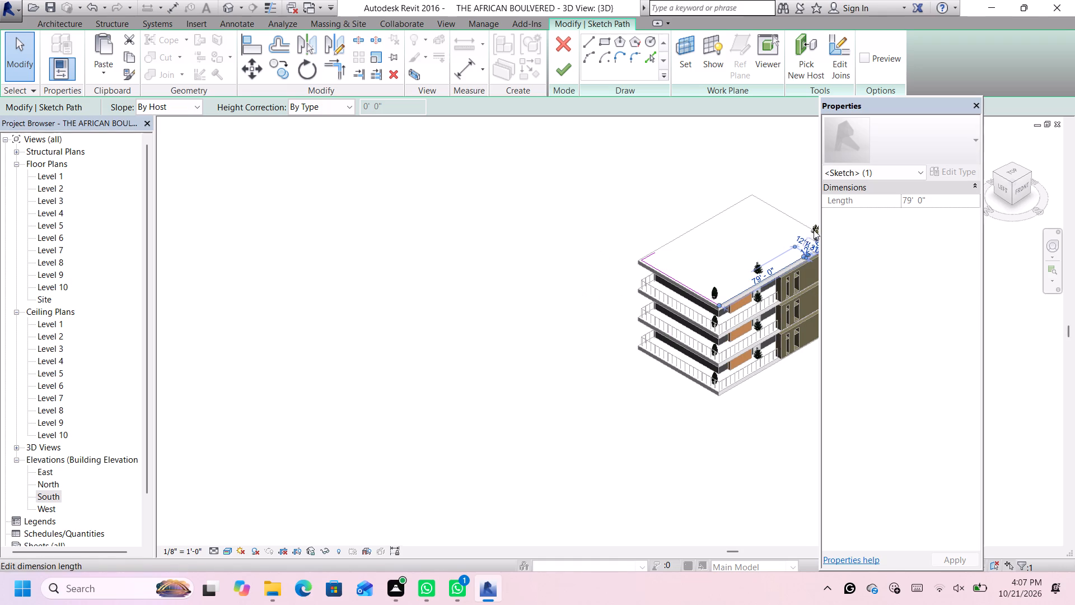
scroll(814, 219, up, 1)
middle_drag(813, 212, 485, 310)
scroll(574, 314, up, 5)
scroll(448, 365, up, 2)
scroll(370, 396, up, 7)
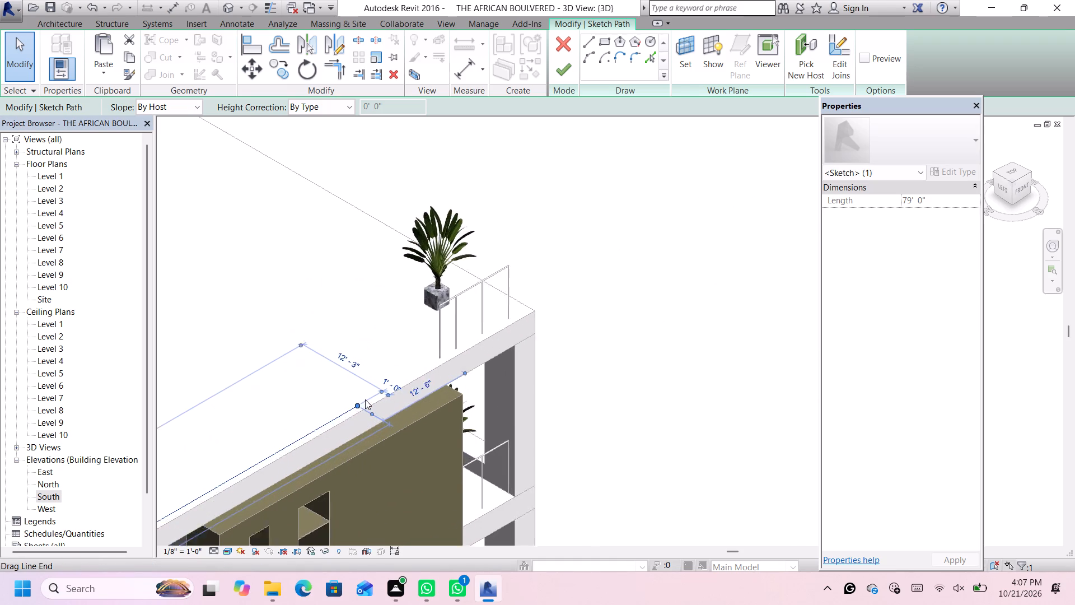
drag(355, 407, 441, 354)
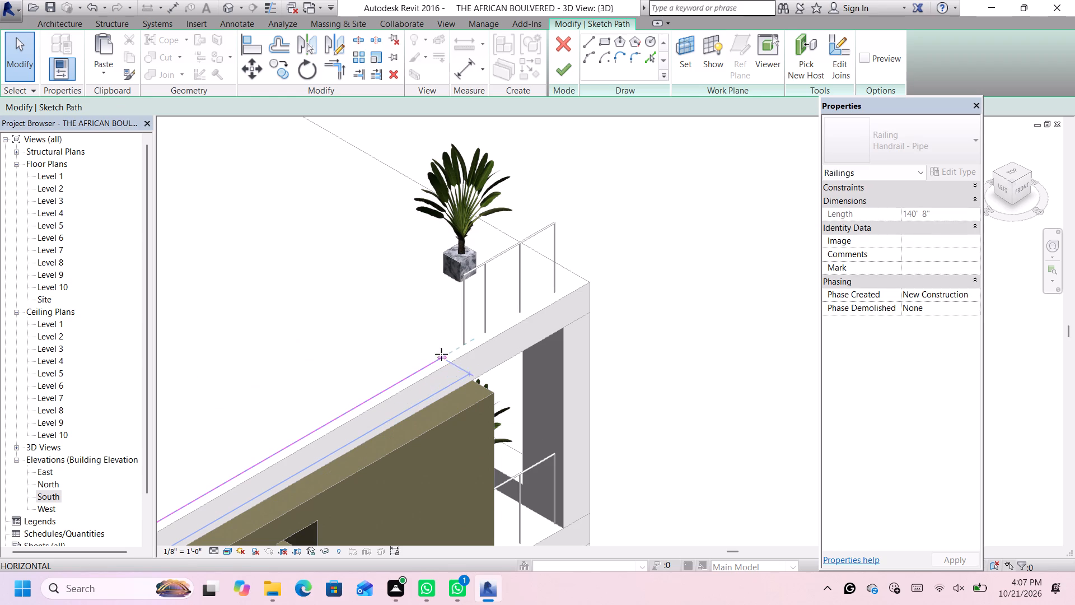
drag(441, 354, 459, 341)
scroll(458, 342, down, 13)
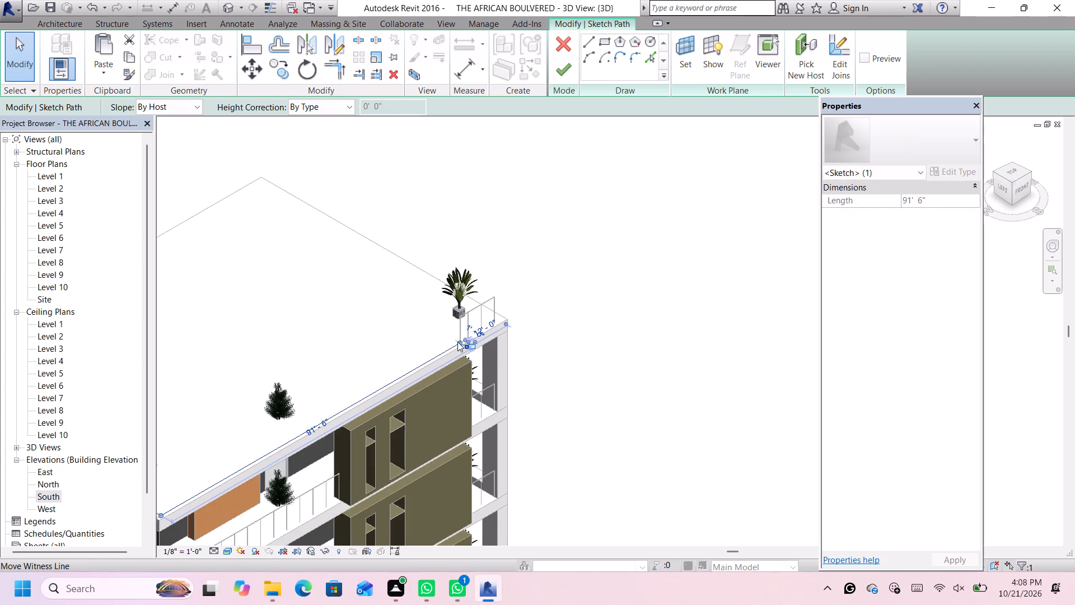
Extend the short return line of the railing path along the top slab's back edge to 103' 6", reaching the far back corner.
scroll(457, 342, down, 1)
scroll(231, 304, up, 6)
scroll(271, 345, up, 6)
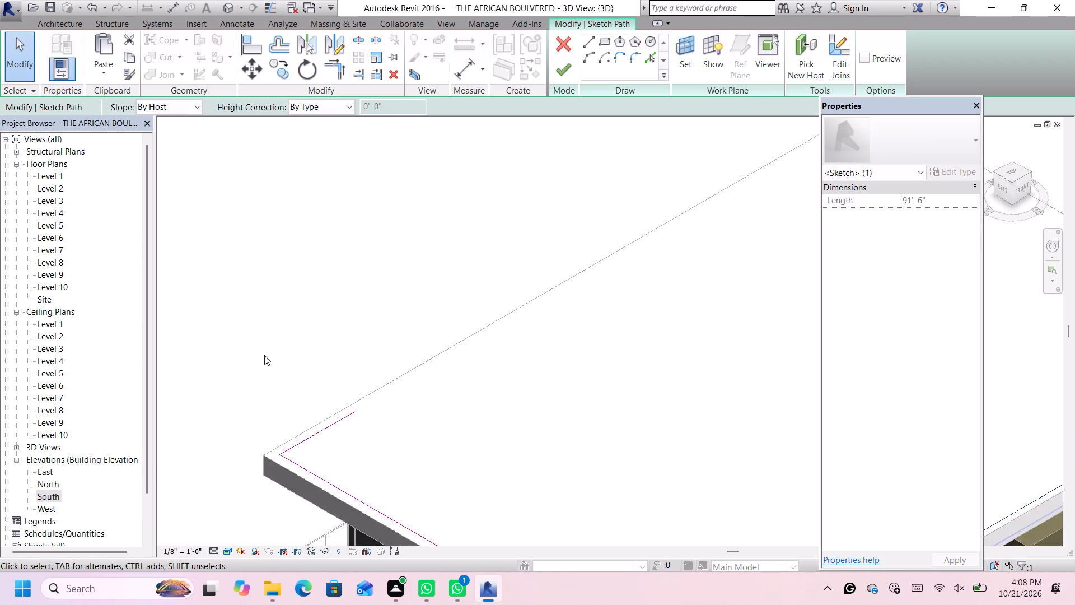
scroll(264, 355, up, 1)
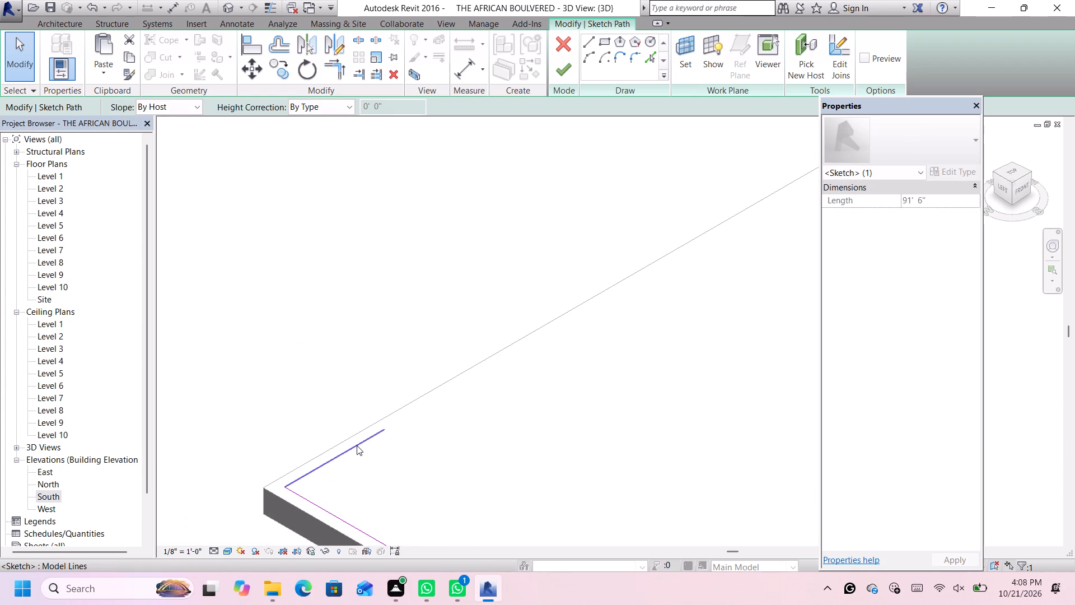
click(357, 445)
scroll(356, 445, down, 6)
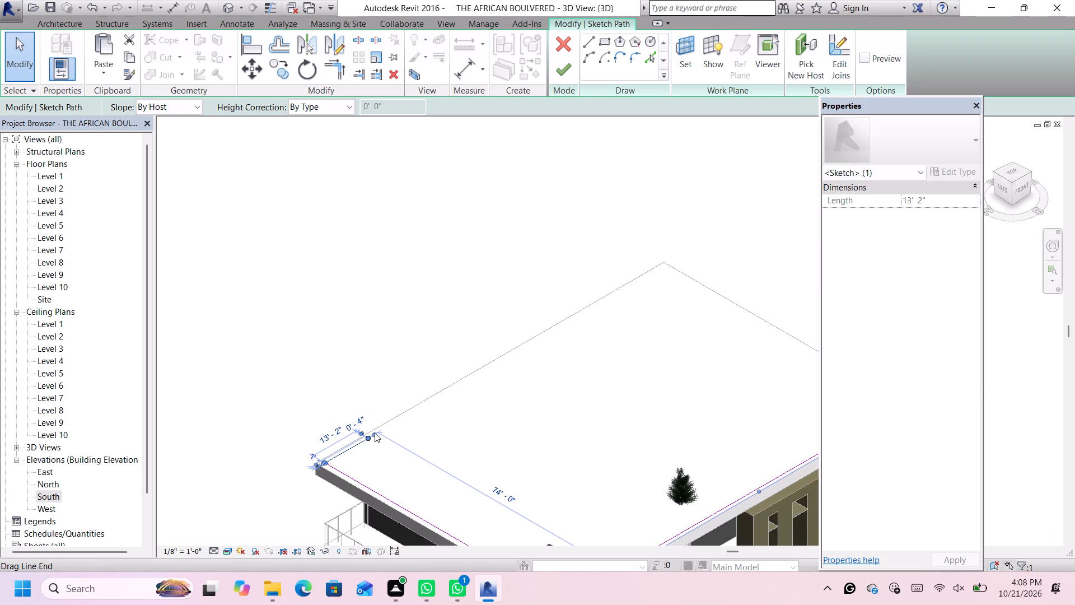
scroll(375, 432, up, 6)
drag(359, 444, 490, 381)
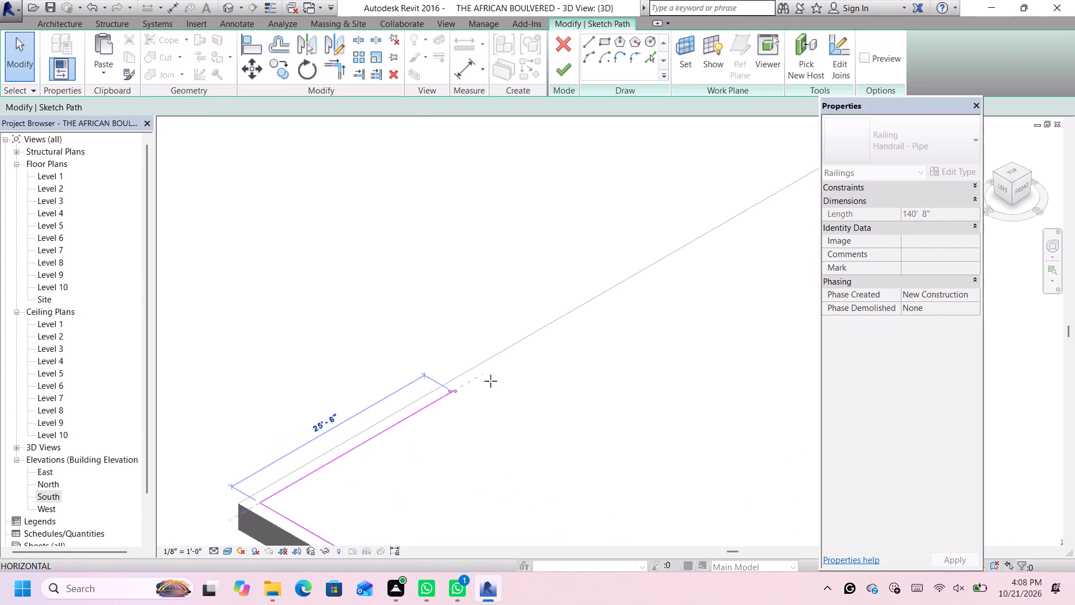
drag(490, 381, 559, 325)
scroll(558, 326, down, 6)
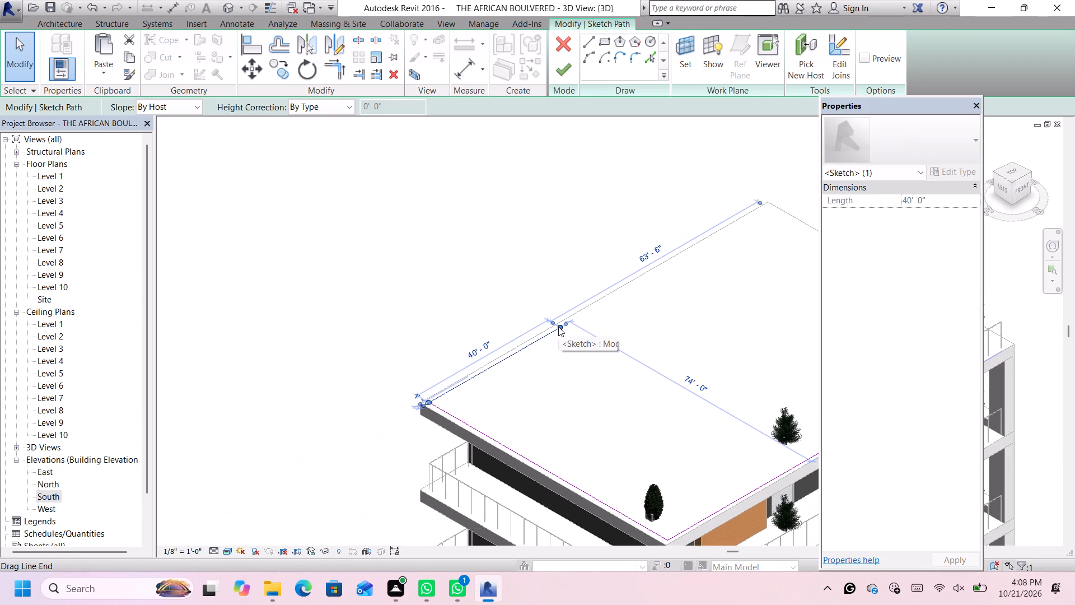
scroll(750, 232, down, 2)
scroll(794, 202, up, 4)
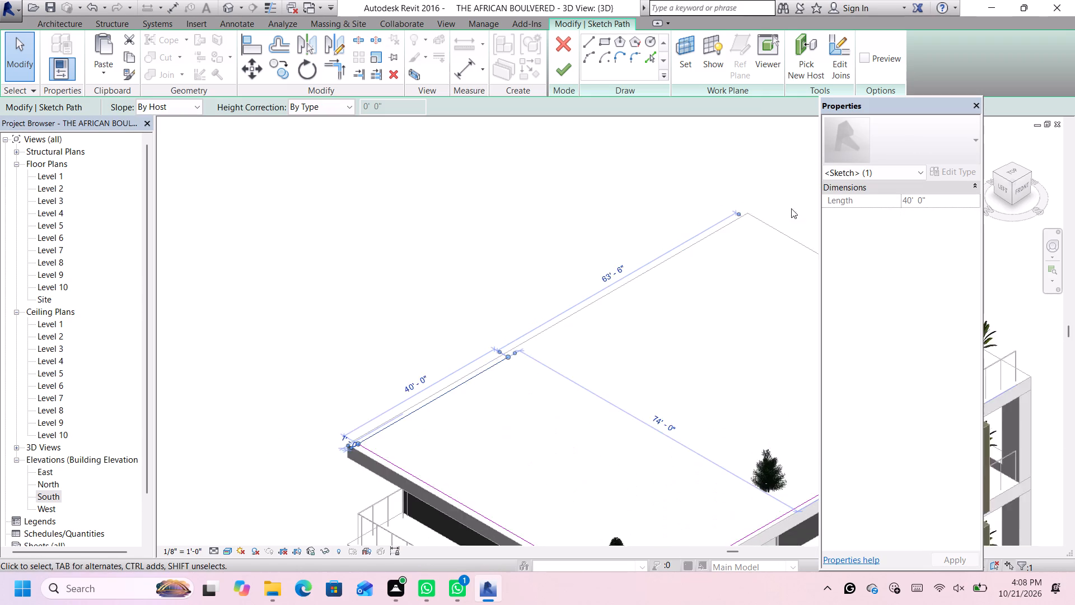
scroll(474, 376, up, 4)
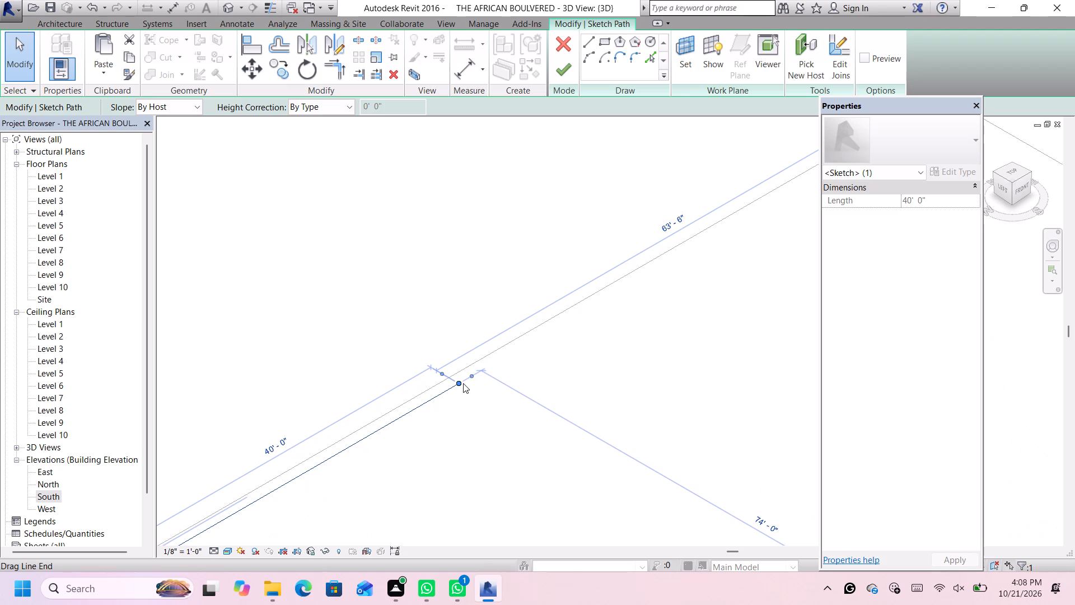
drag(460, 383, 686, 255)
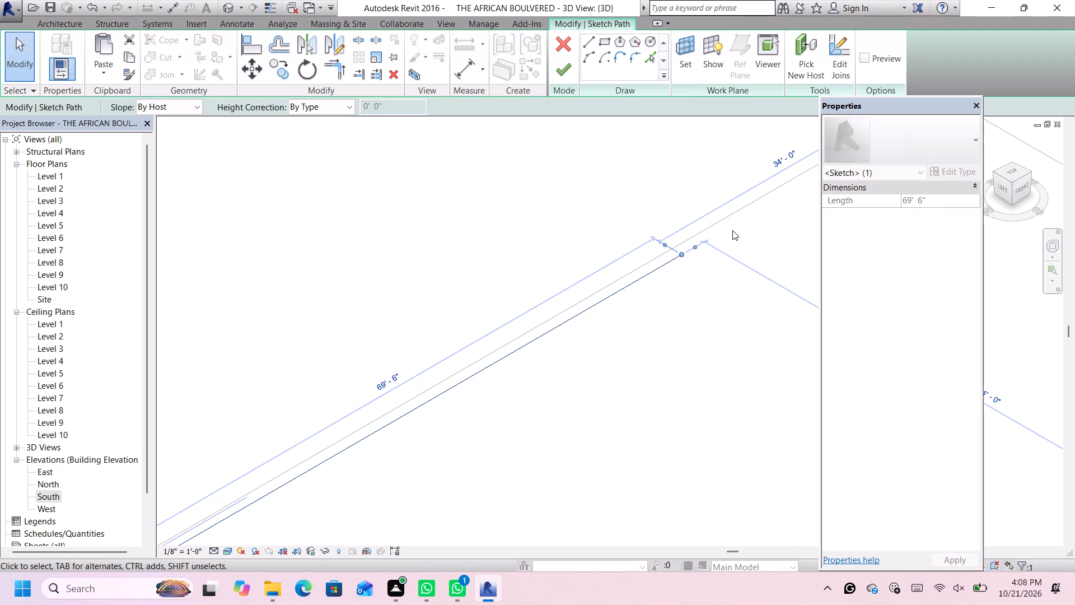
scroll(732, 230, down, 11)
scroll(798, 189, up, 5)
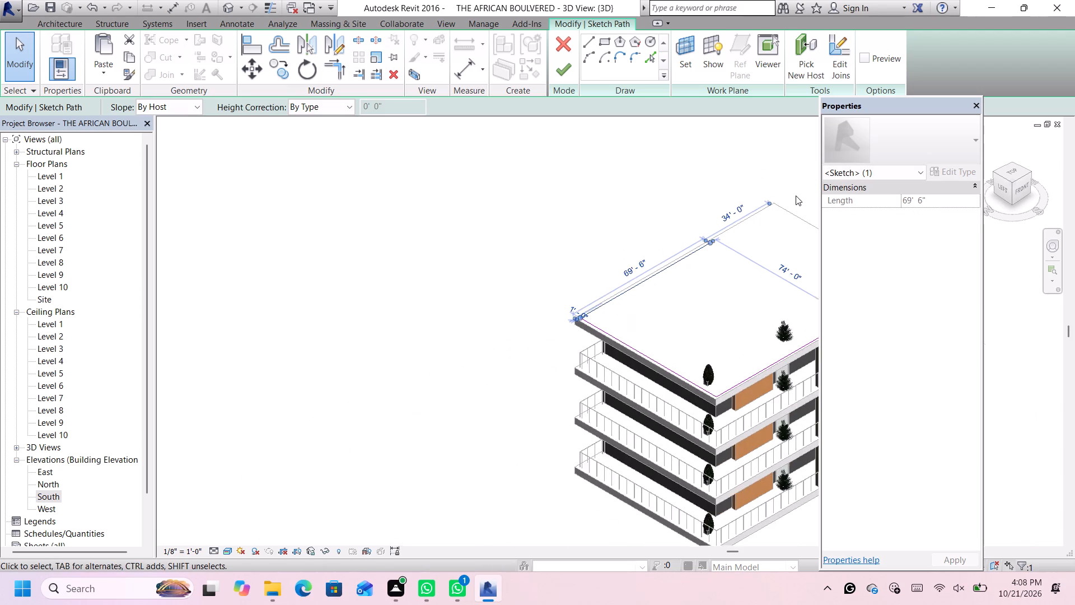
scroll(793, 204, up, 3)
drag(564, 322, 567, 320)
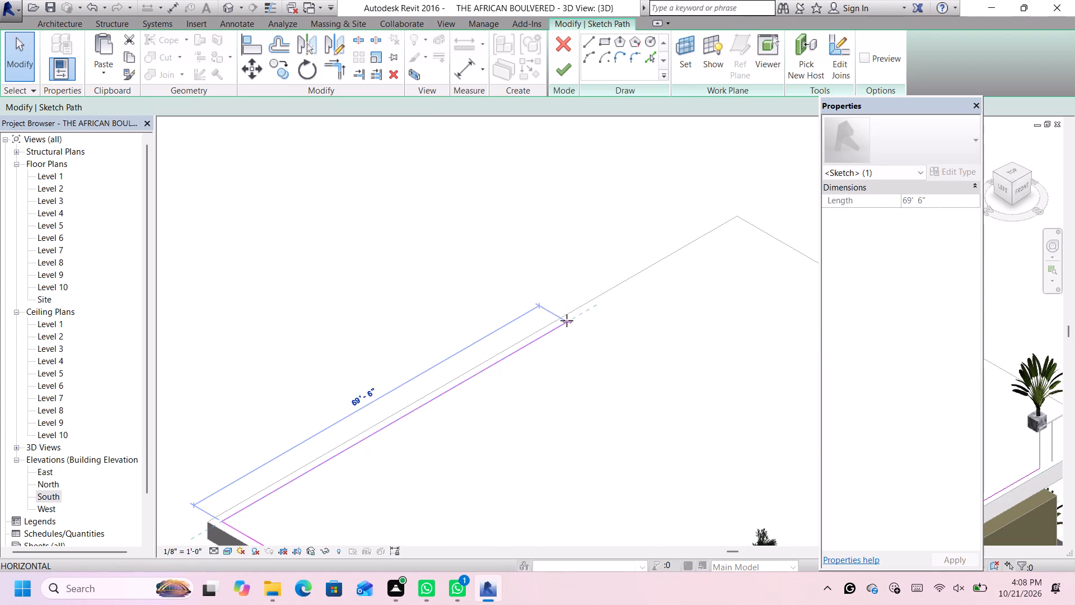
drag(567, 320, 729, 225)
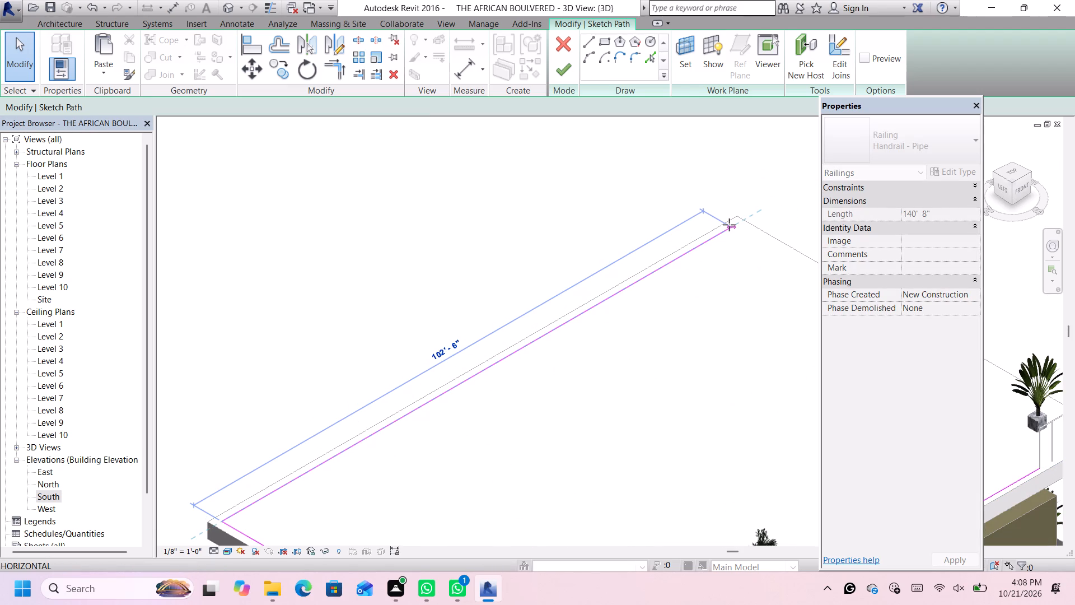
drag(729, 225, 749, 236)
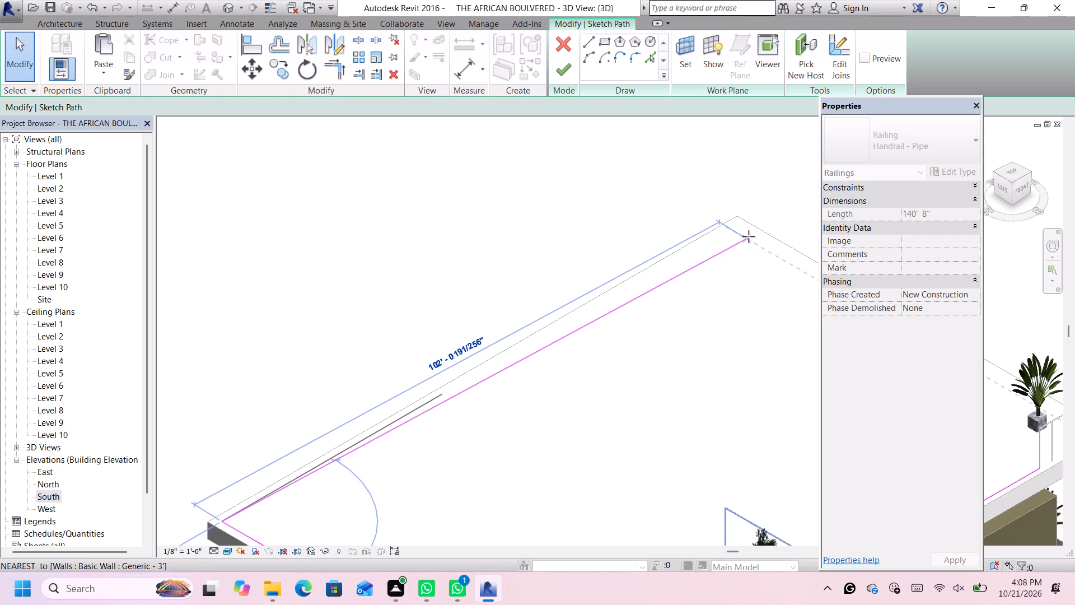
drag(749, 236, 739, 225)
scroll(739, 226, down, 6)
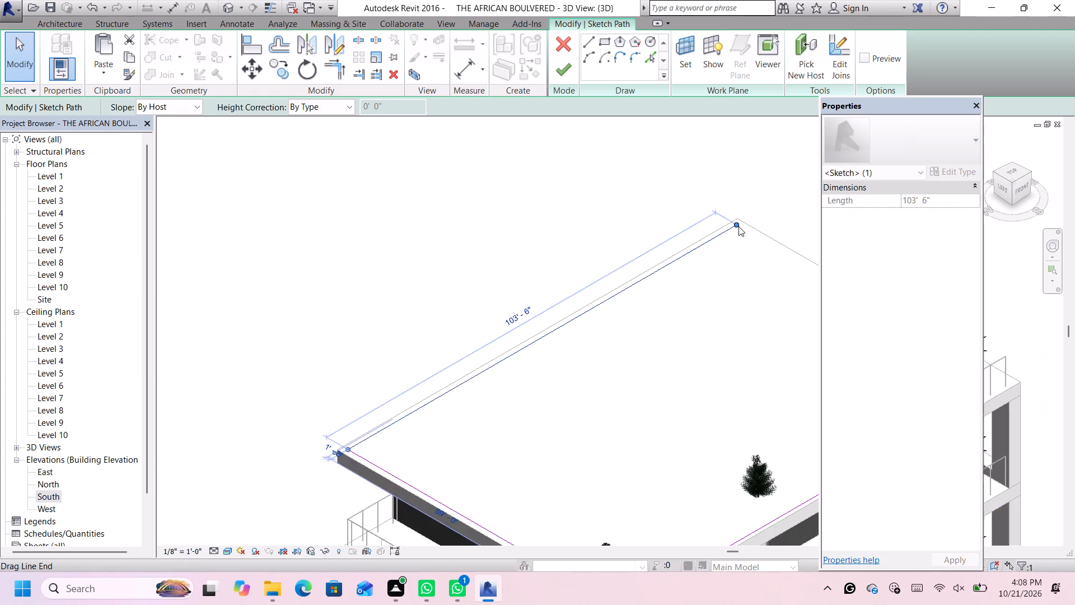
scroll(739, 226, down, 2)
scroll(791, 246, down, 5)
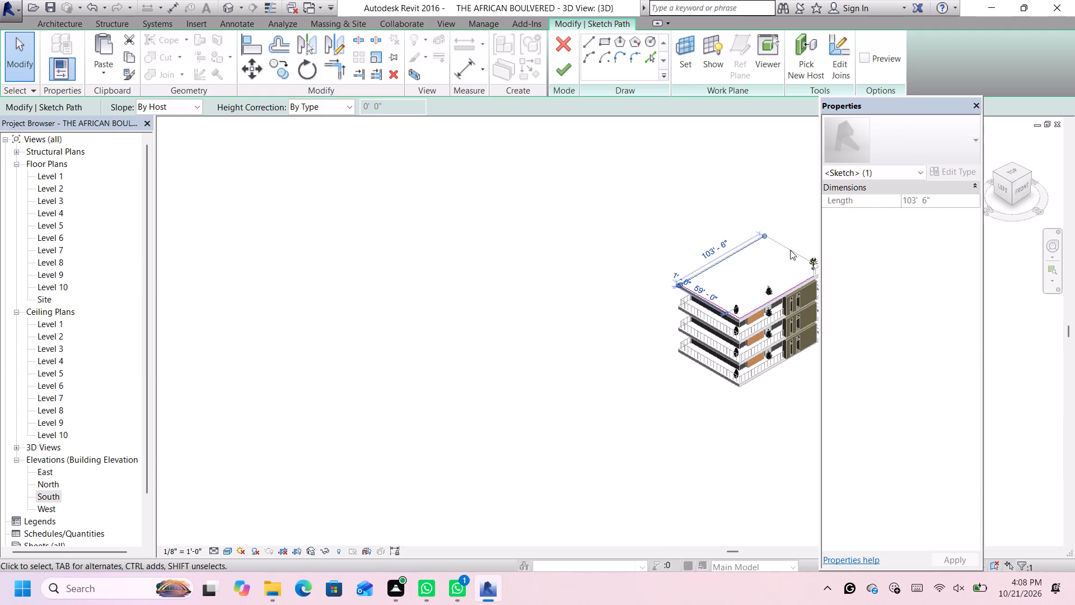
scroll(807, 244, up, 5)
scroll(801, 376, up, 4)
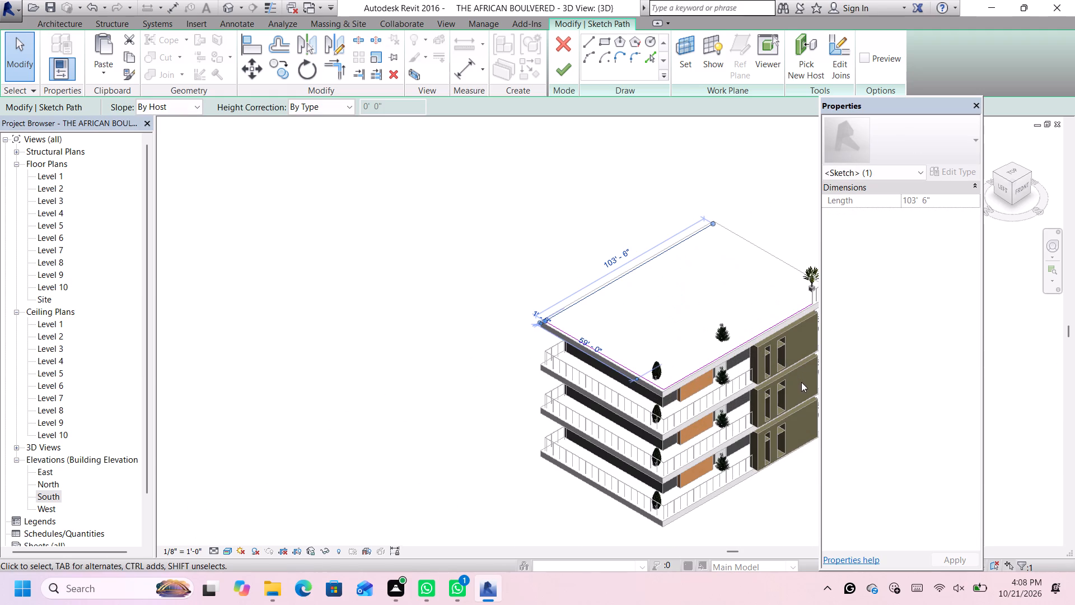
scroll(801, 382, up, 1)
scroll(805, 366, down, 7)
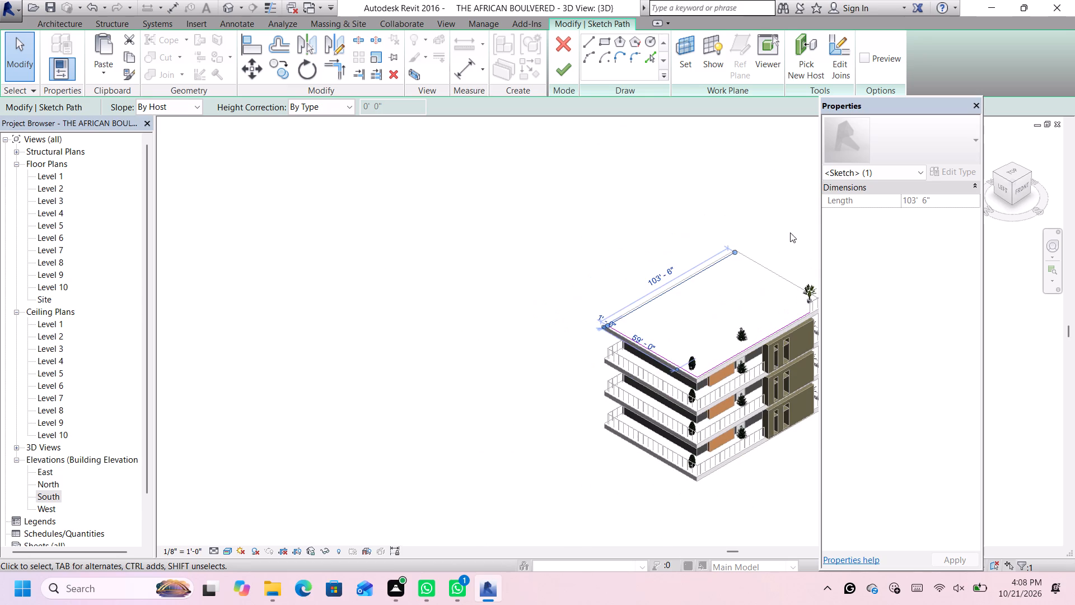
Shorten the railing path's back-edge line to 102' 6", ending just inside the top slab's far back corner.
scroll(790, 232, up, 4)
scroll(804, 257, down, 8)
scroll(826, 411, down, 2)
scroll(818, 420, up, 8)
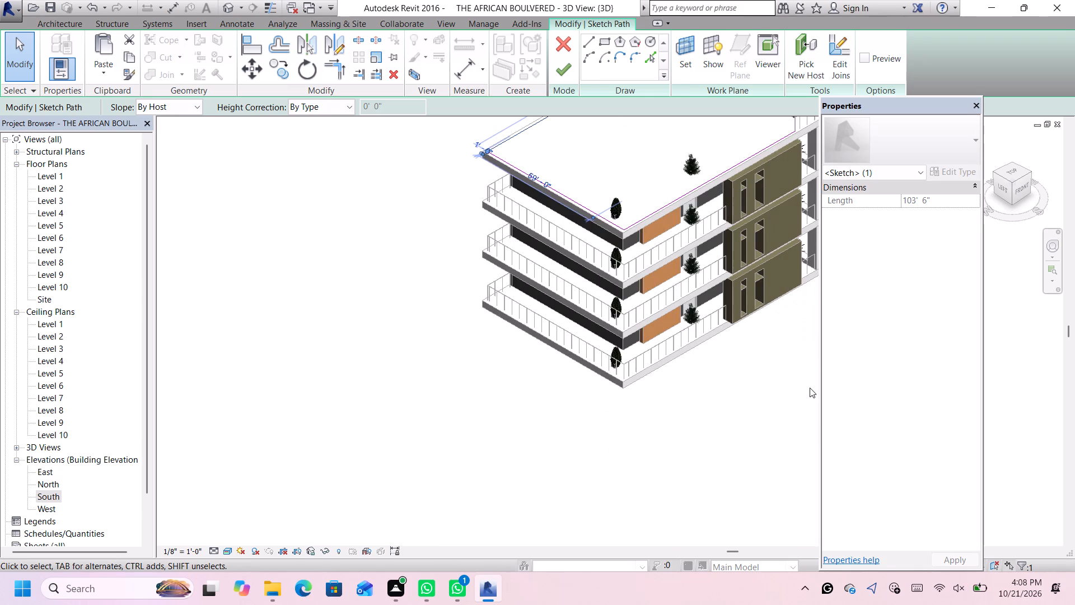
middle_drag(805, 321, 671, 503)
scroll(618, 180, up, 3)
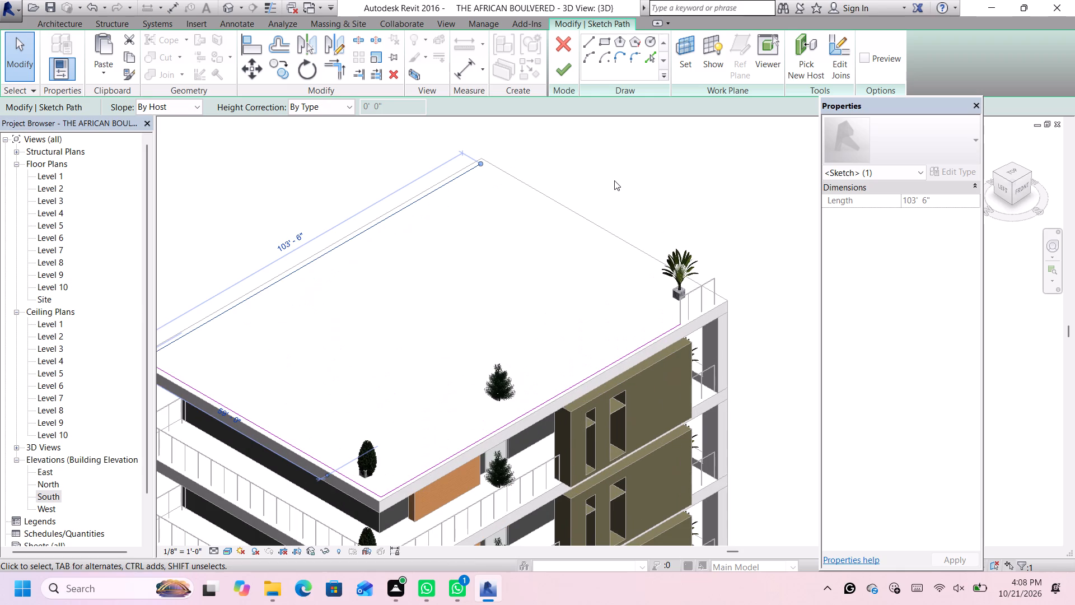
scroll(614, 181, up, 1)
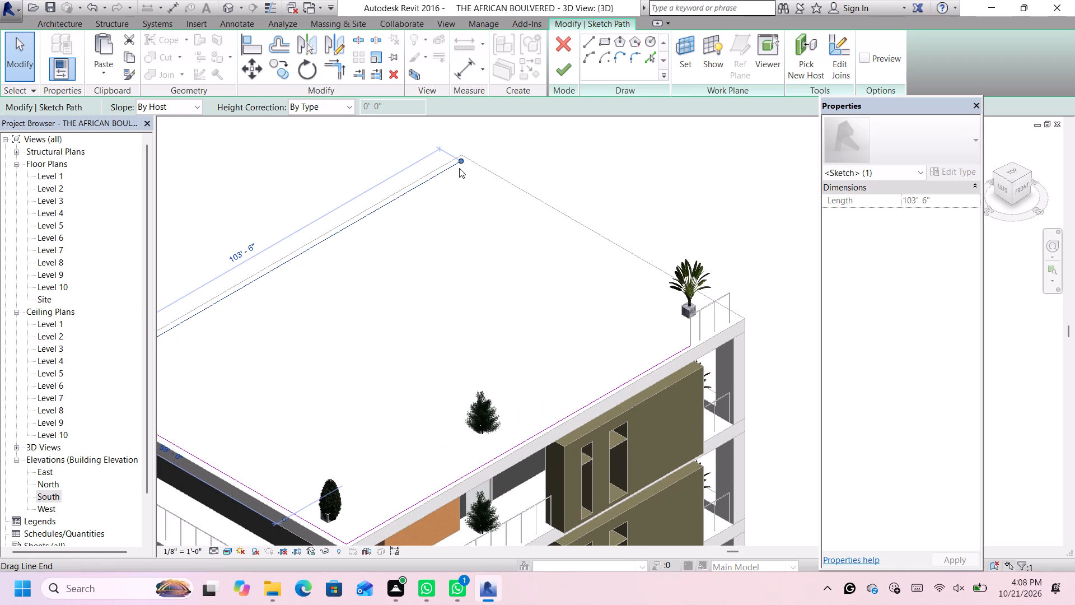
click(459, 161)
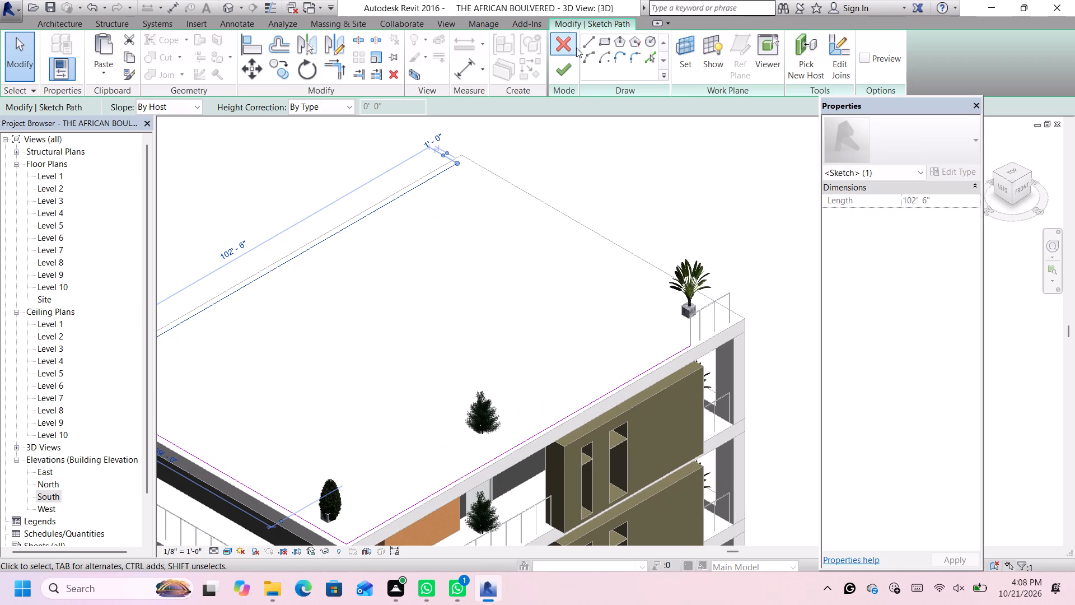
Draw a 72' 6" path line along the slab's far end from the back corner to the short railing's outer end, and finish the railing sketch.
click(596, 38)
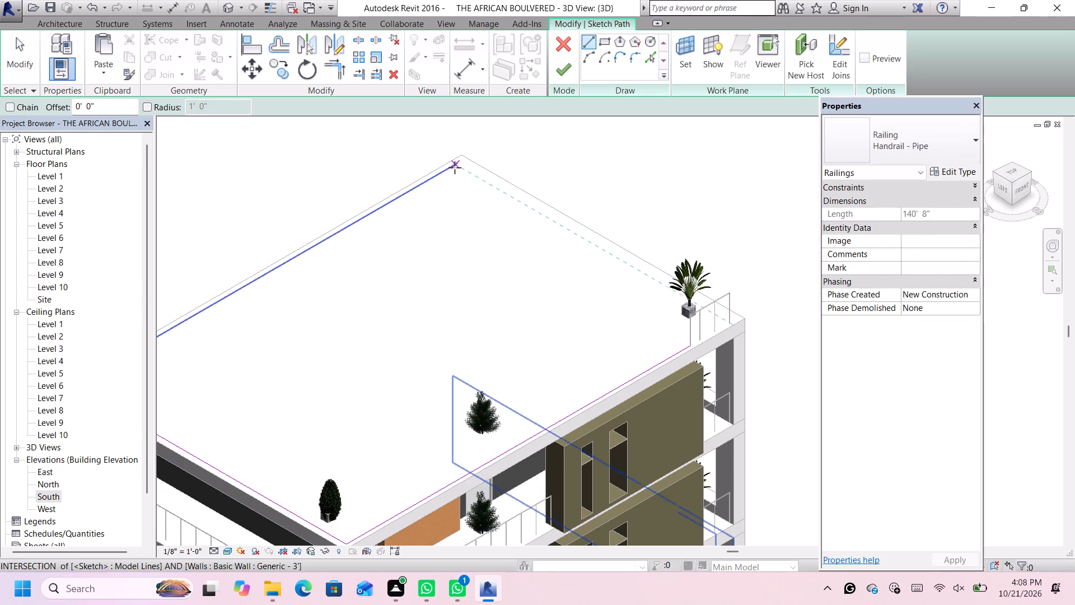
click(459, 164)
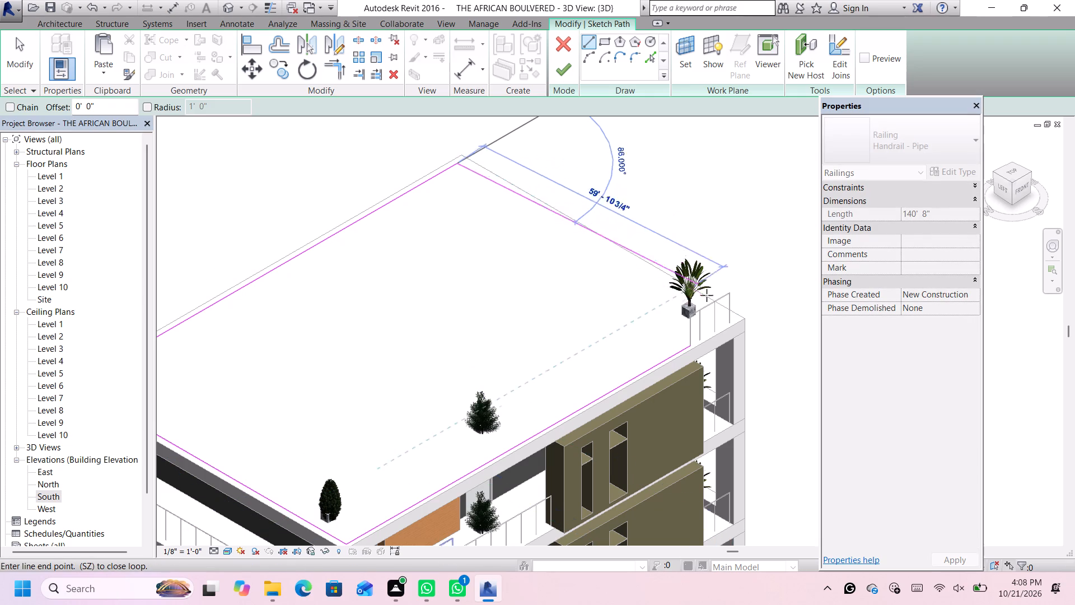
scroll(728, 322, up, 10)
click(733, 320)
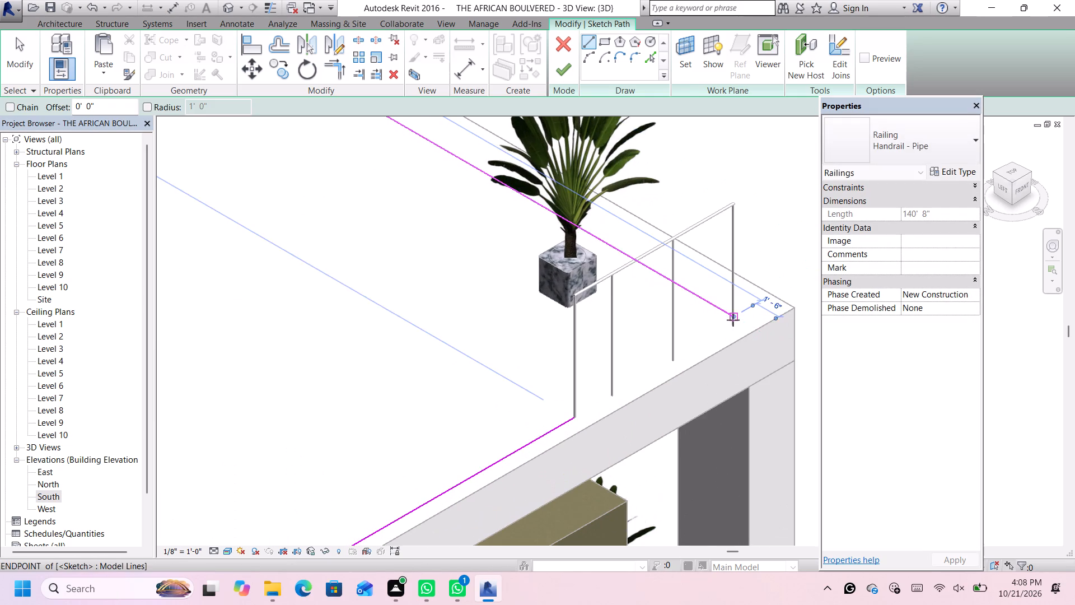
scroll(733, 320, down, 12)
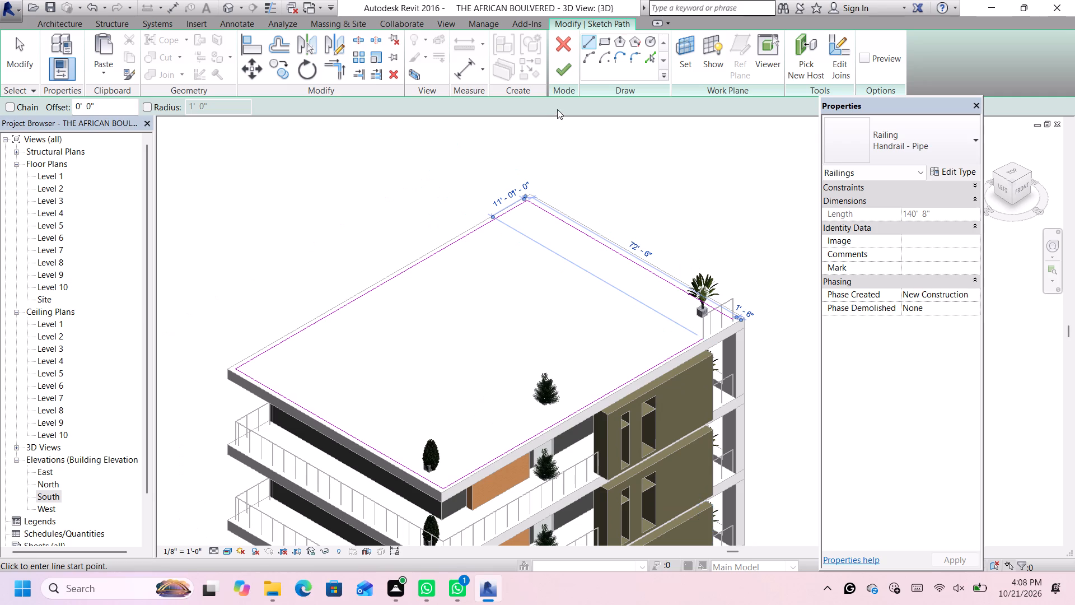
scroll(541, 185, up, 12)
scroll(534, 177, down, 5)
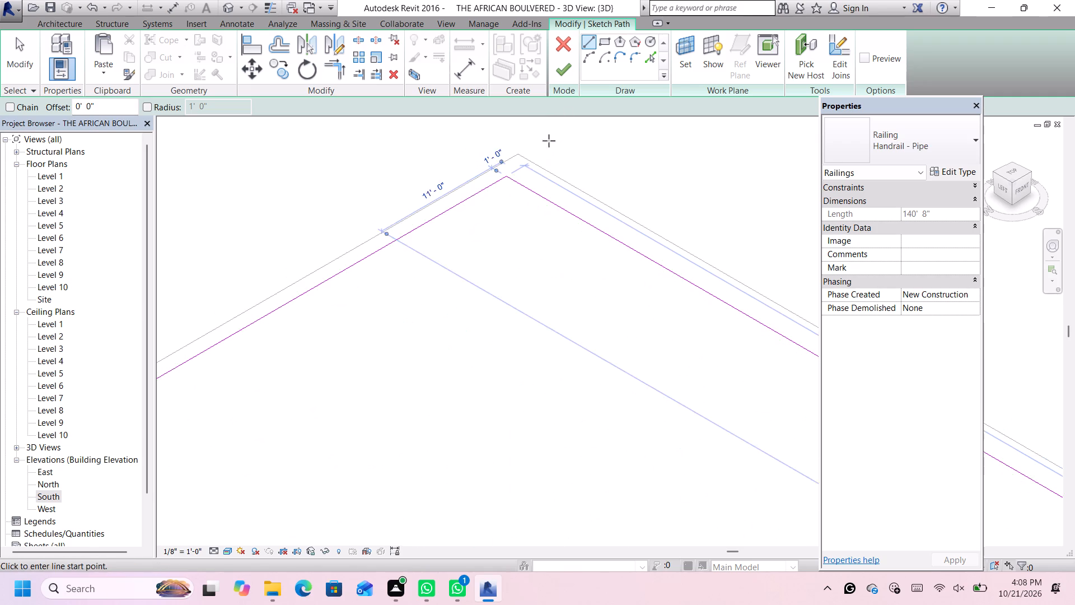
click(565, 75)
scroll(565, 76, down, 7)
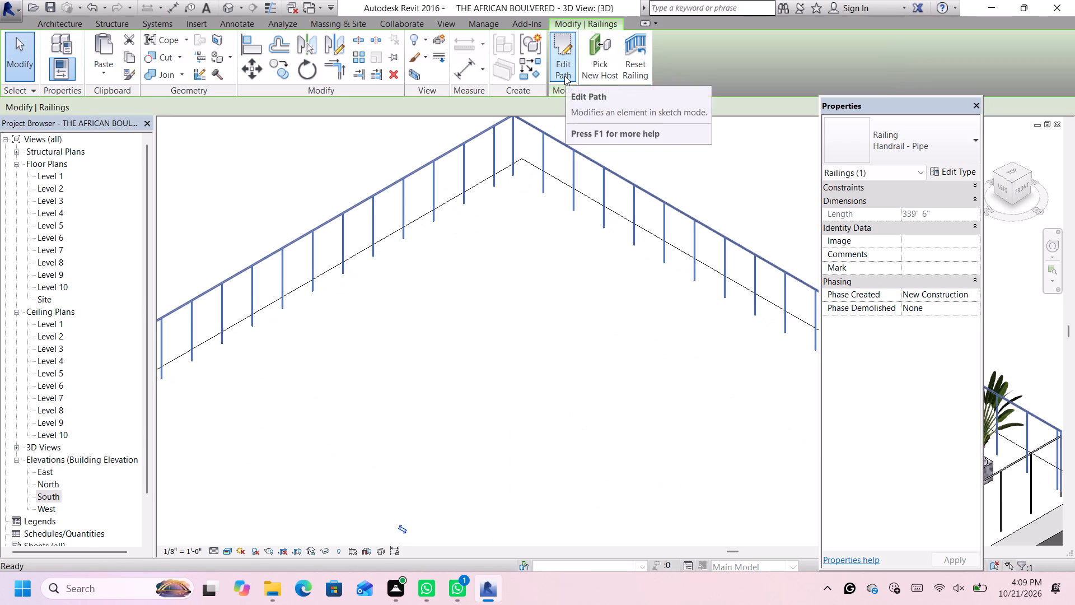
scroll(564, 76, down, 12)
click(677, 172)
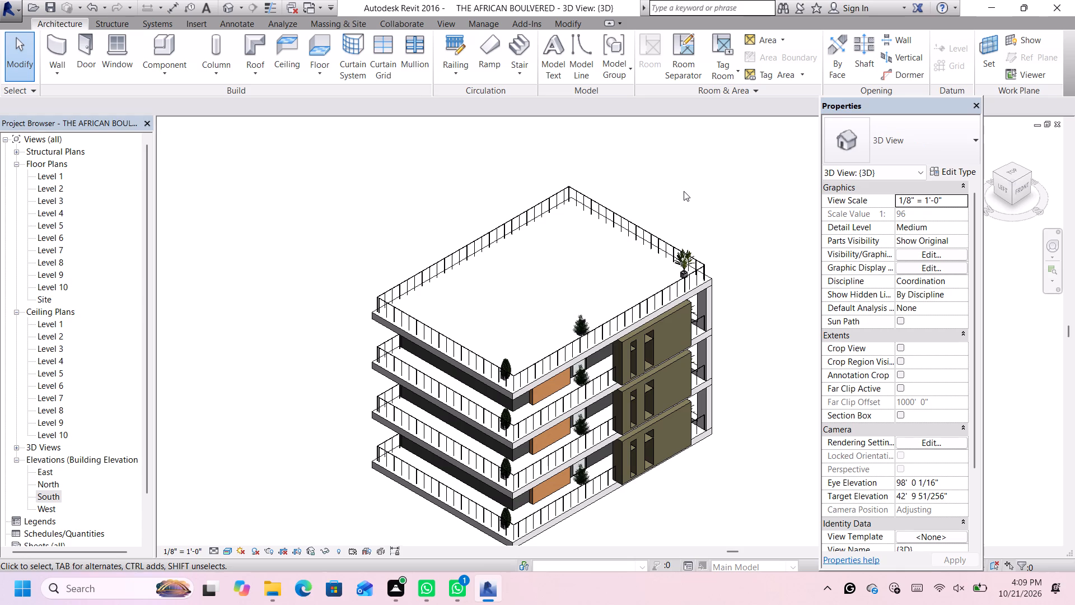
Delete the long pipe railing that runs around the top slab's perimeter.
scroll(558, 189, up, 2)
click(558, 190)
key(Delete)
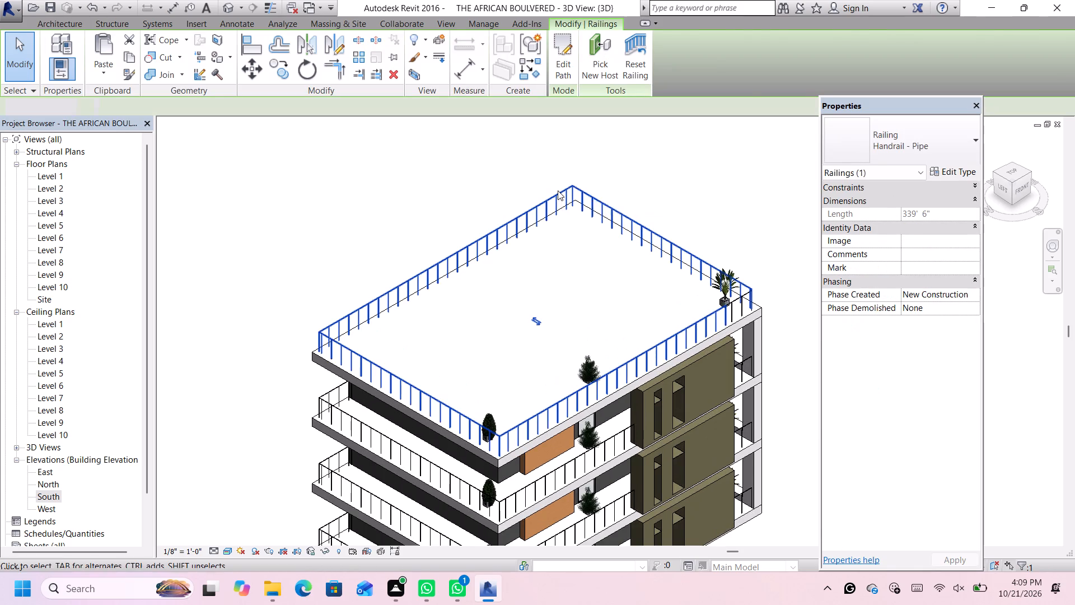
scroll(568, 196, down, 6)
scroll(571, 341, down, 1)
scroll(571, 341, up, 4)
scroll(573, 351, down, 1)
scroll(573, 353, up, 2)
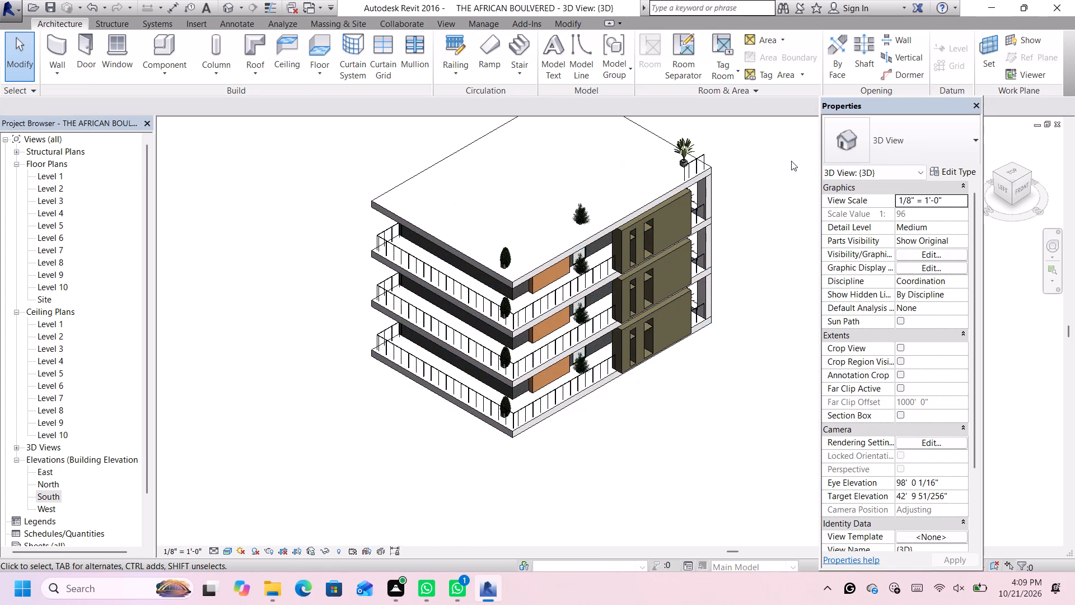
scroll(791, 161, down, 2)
Undo the top railing edits, the top-storey wall deletions and the storey copies, back to the single original storey.
key(ctrl+z)
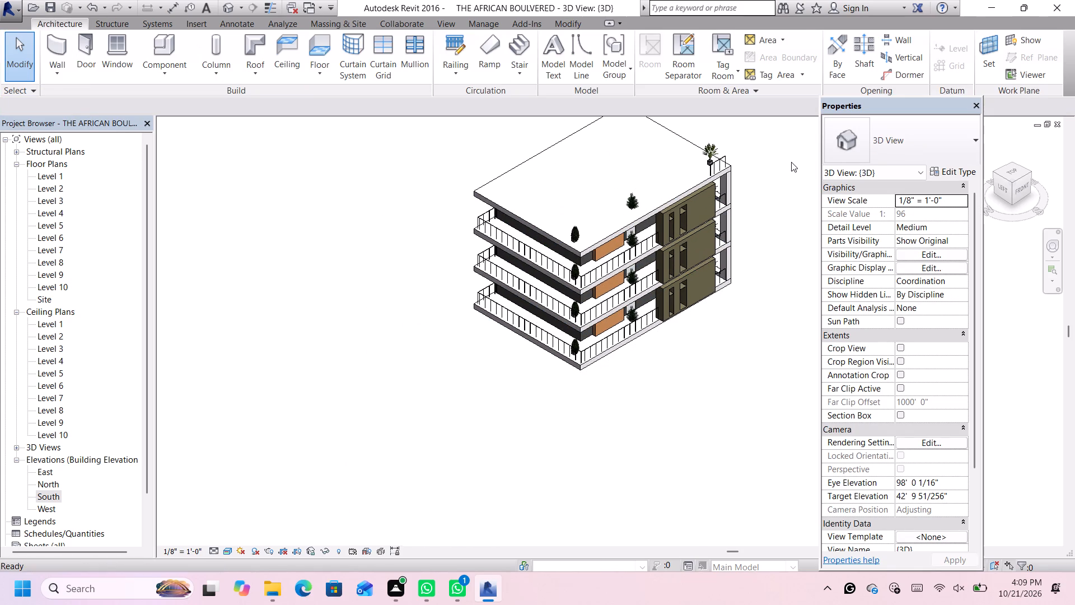
key(ctrl+z)
key(ctrl+z)
key(ctrl+z)
key(ctrl+z)
key(ctrl+z)
key(ctrl+z)
key(ctrl+z)
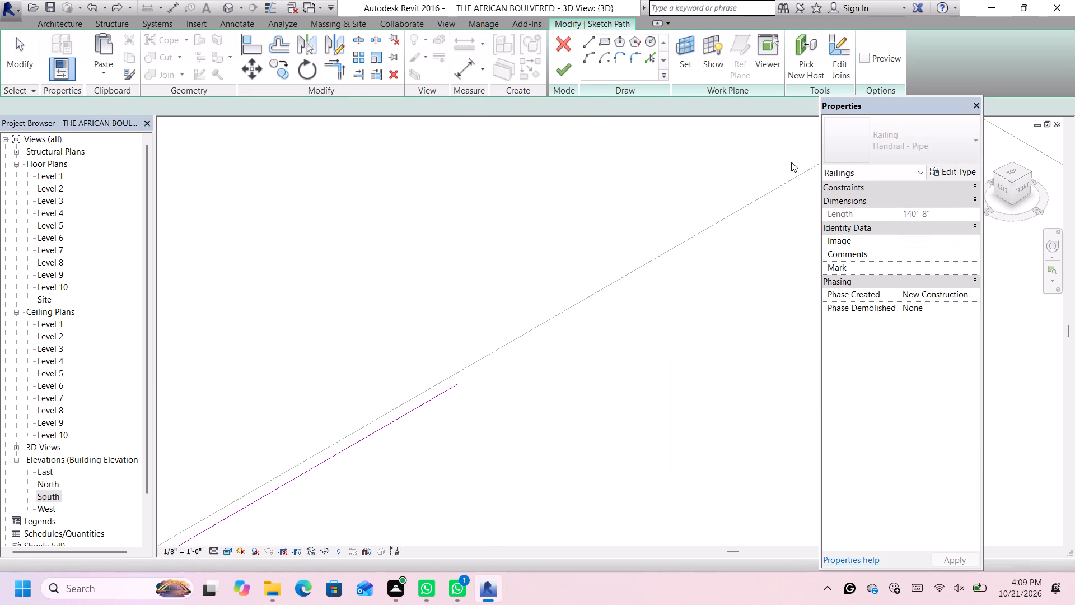
key(ctrl+z)
key(ctrl+z)
key(ctrl+z)
key(ctrl+z)
key(ctrl+z)
key(ctrl+z)
key(ctrl+z)
key(ctrl+z)
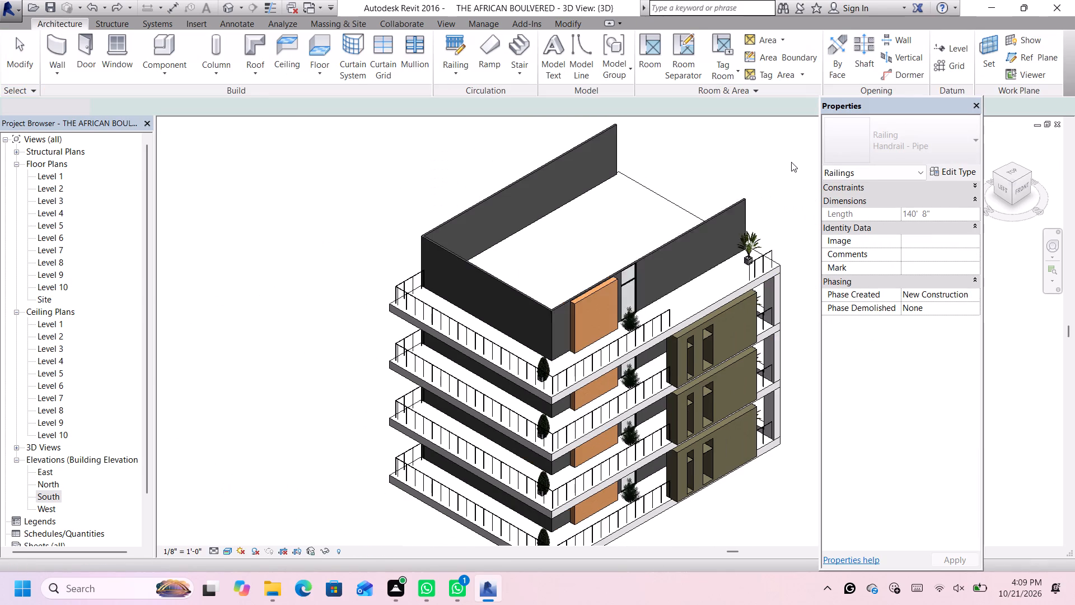
key(ctrl+z)
key(ctrl+z)
key(ctrl+z)
key(ctrl+z)
key(ctrl+z)
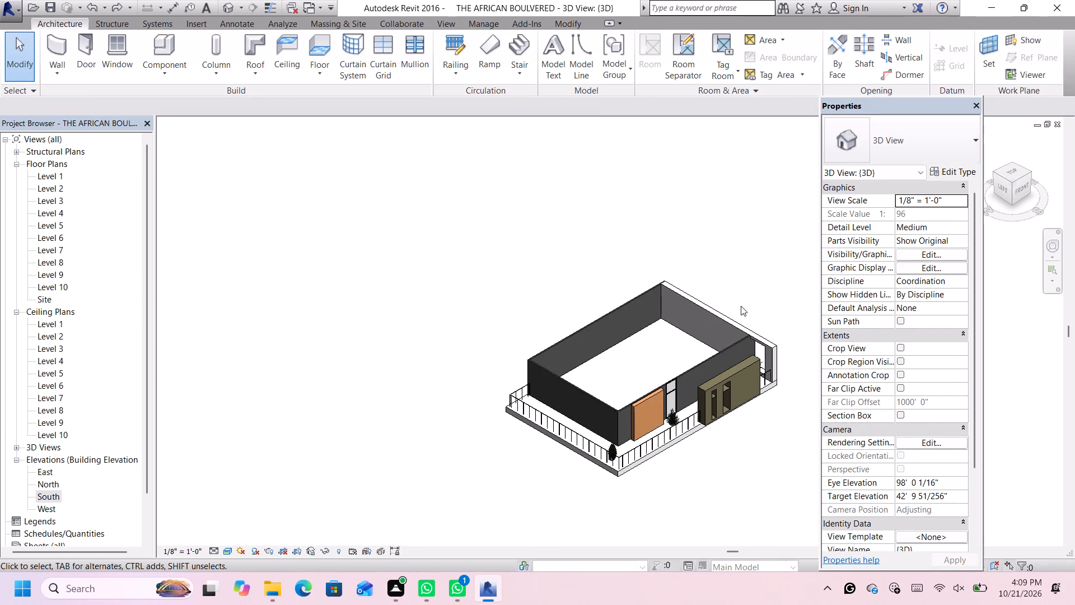
Delete the original storey's short pipe railing beside the palm and the long pipe railing around the slab's outer edges.
scroll(769, 378, down, 4)
scroll(766, 376, up, 11)
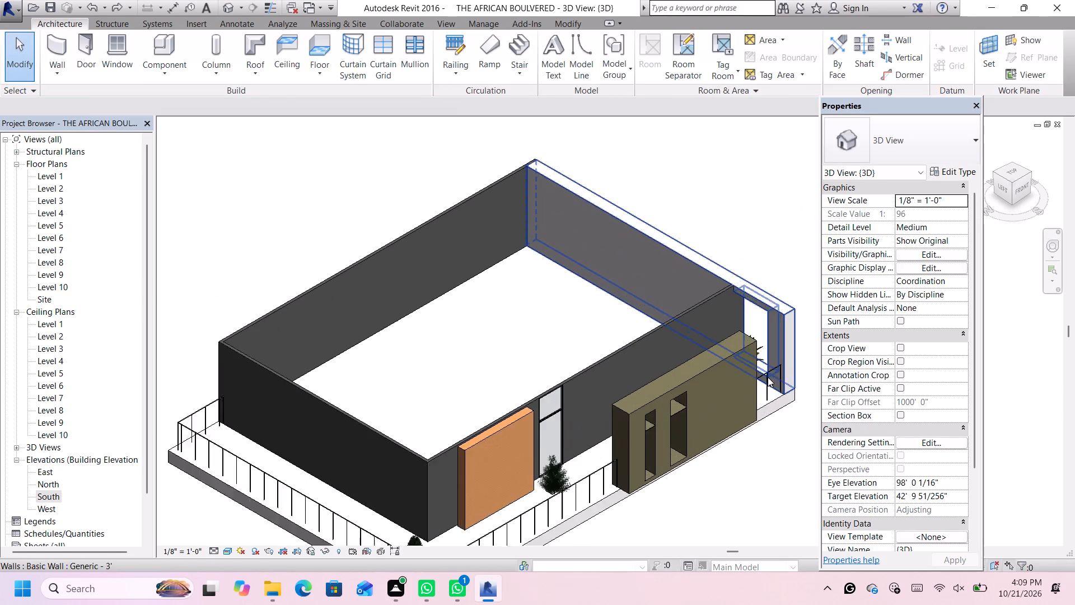
scroll(770, 371, up, 3)
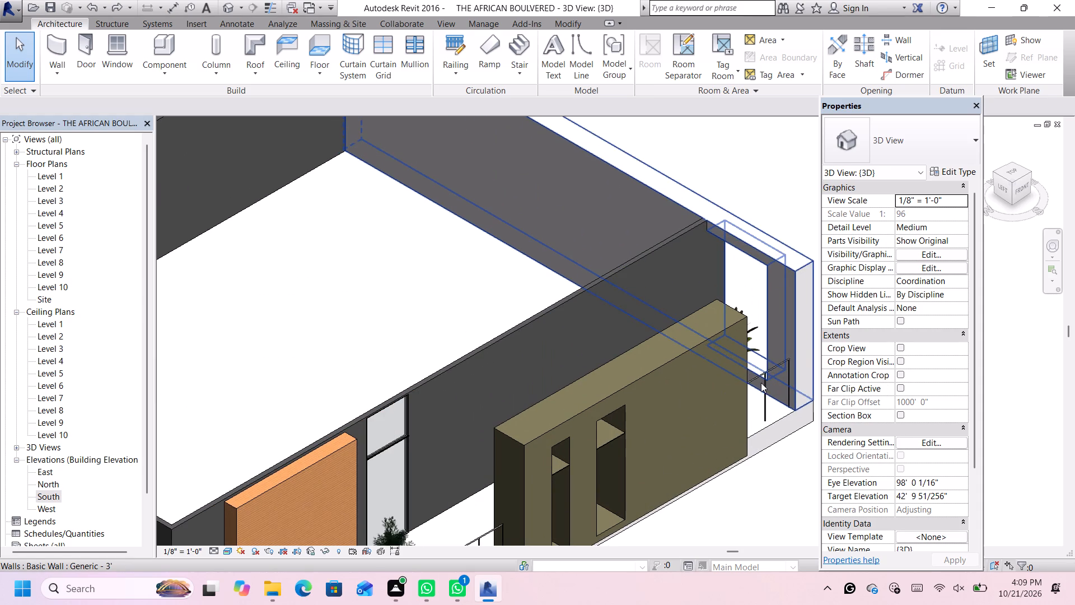
click(765, 404)
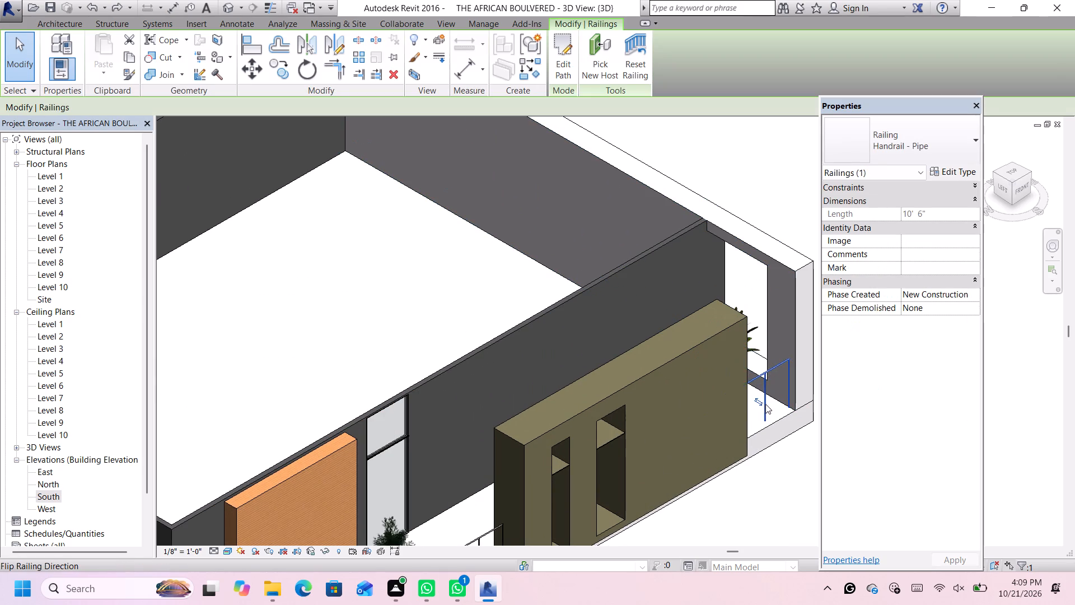
scroll(765, 403, down, 6)
key(Delete)
scroll(611, 469, down, 2)
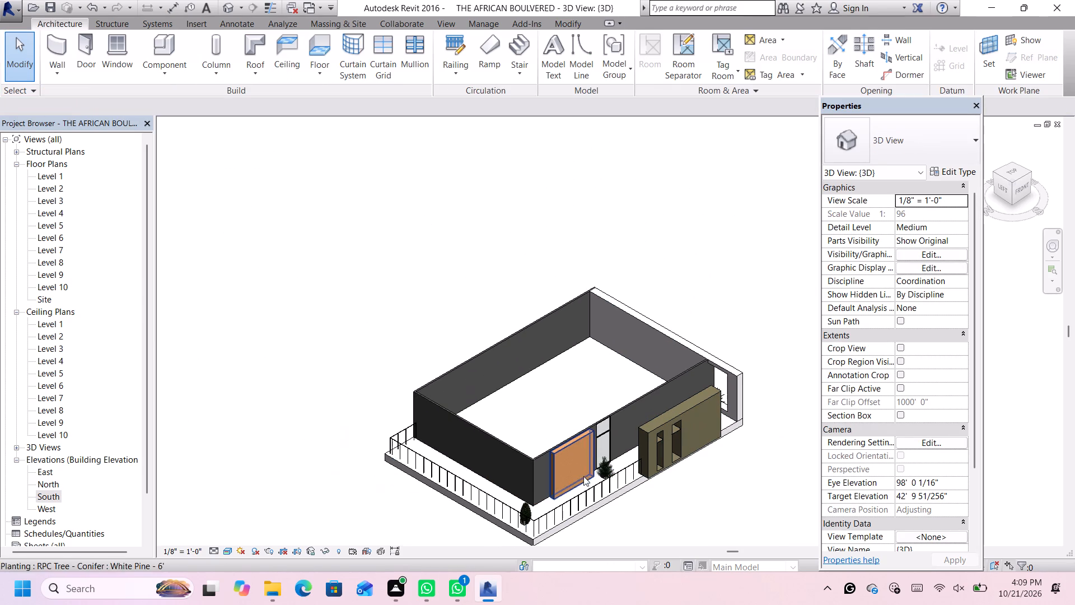
click(575, 506)
key(Delete)
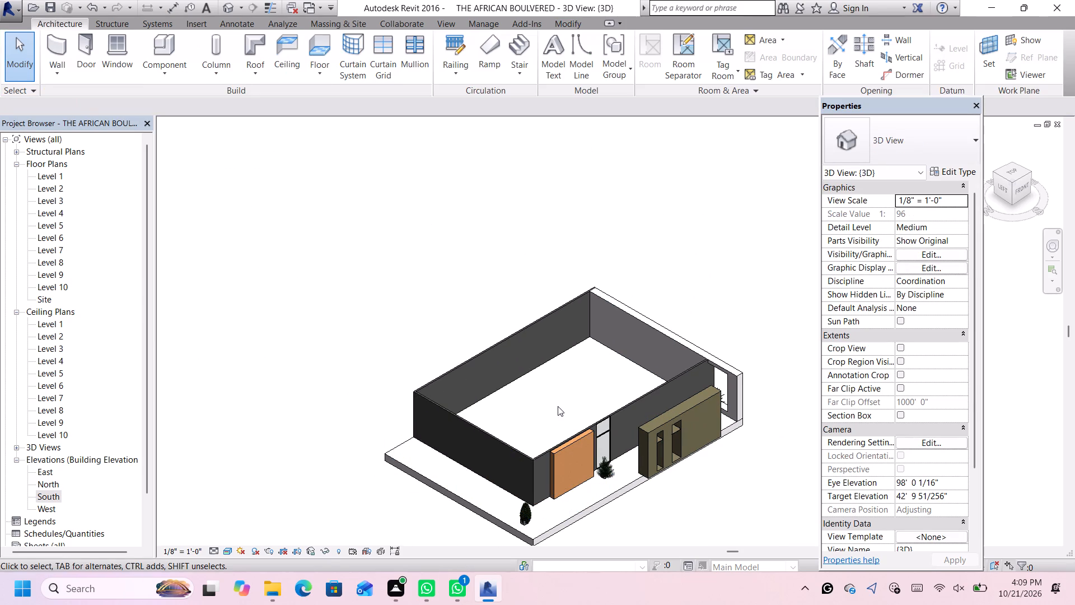
From the top view, start a new wall with the type Curtain Wall 1.
click(57, 50)
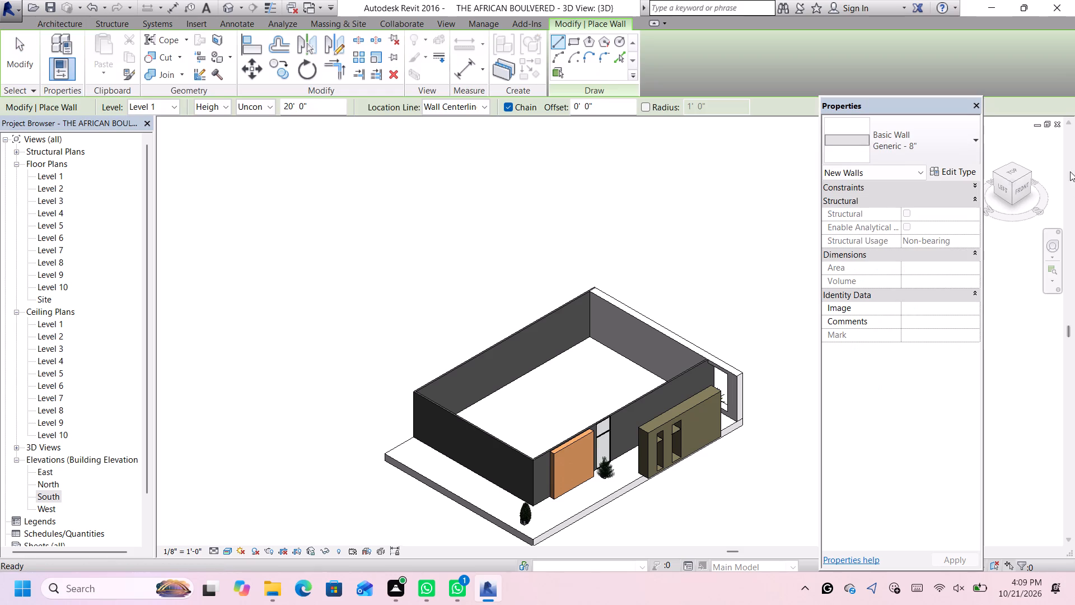
click(1012, 169)
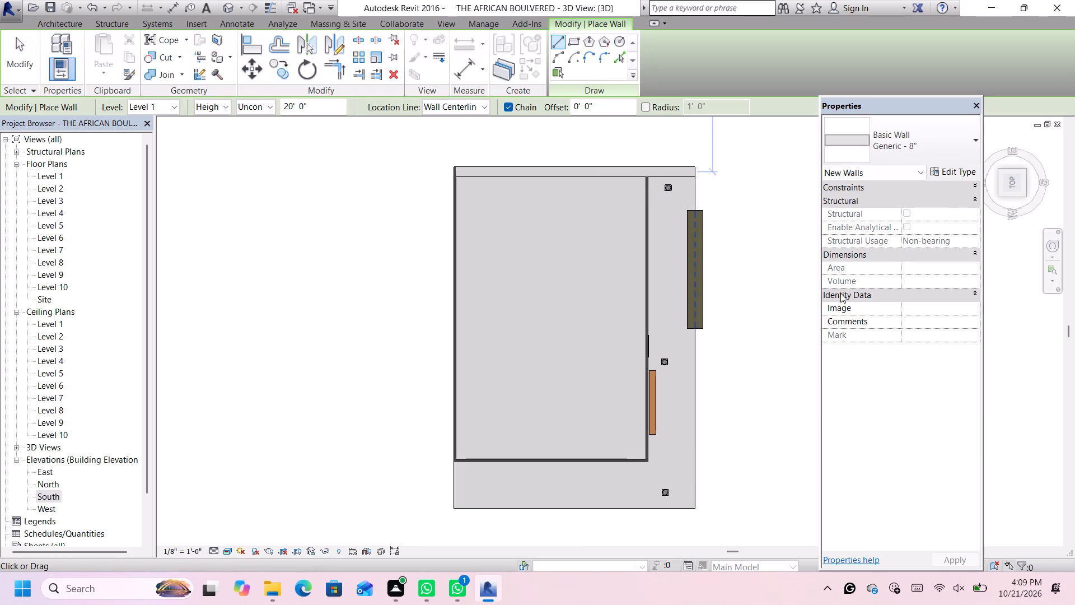
click(917, 142)
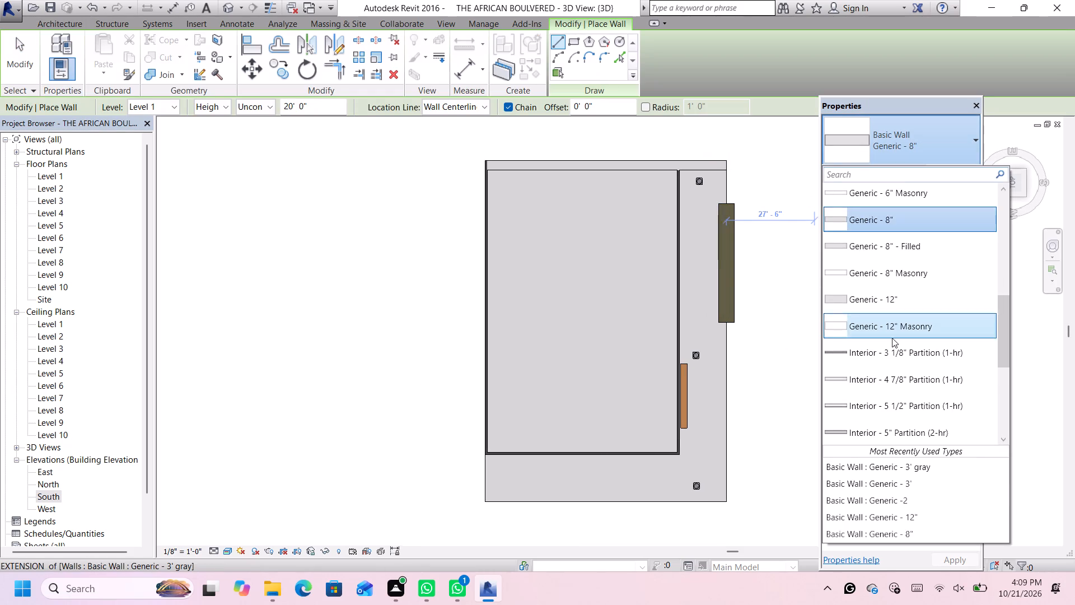
scroll(894, 362, down, 13)
click(894, 358)
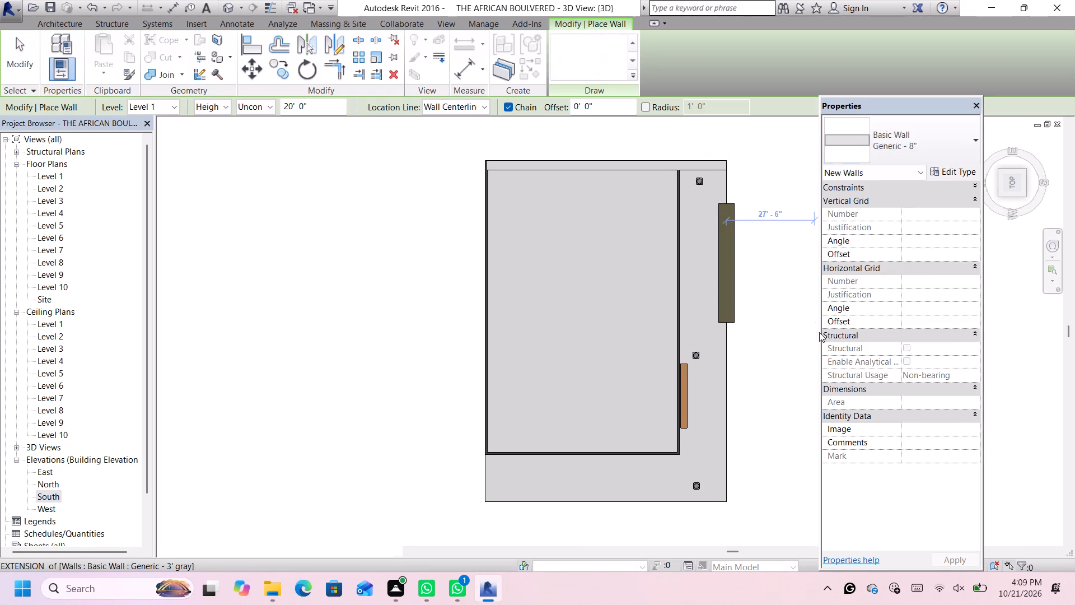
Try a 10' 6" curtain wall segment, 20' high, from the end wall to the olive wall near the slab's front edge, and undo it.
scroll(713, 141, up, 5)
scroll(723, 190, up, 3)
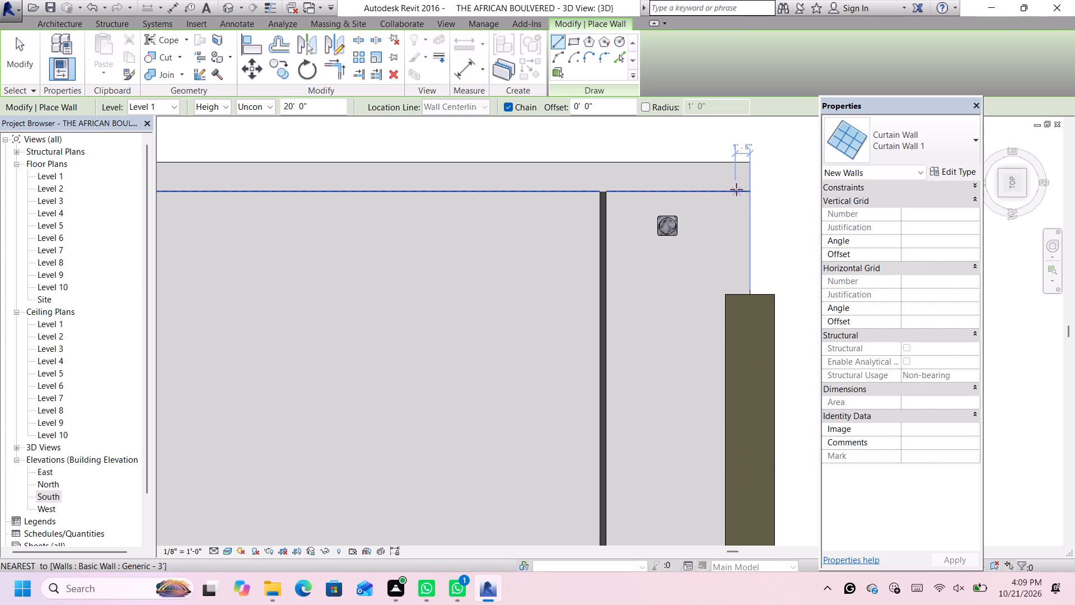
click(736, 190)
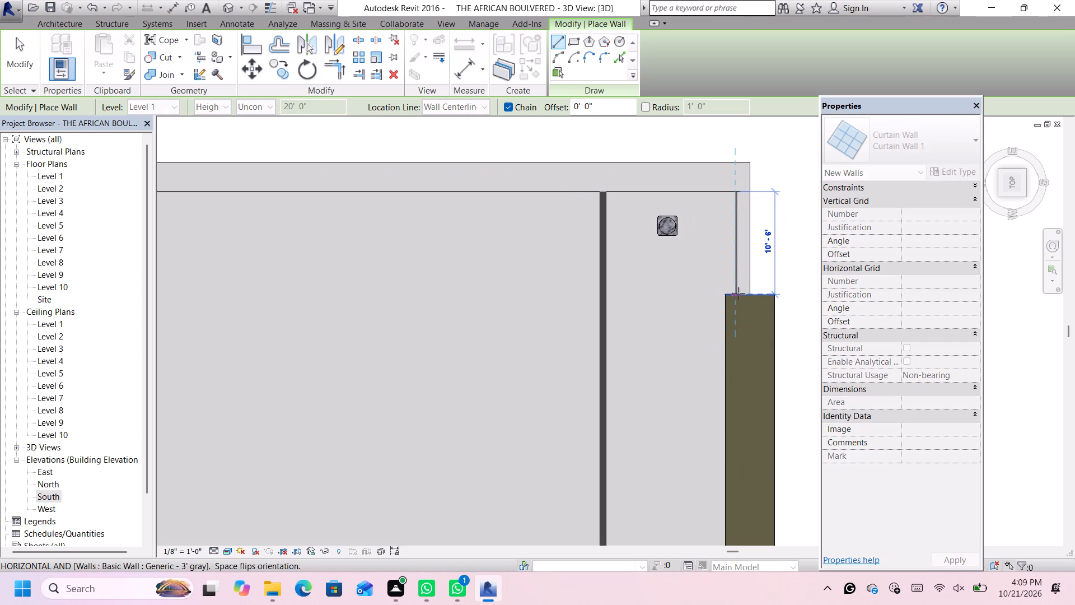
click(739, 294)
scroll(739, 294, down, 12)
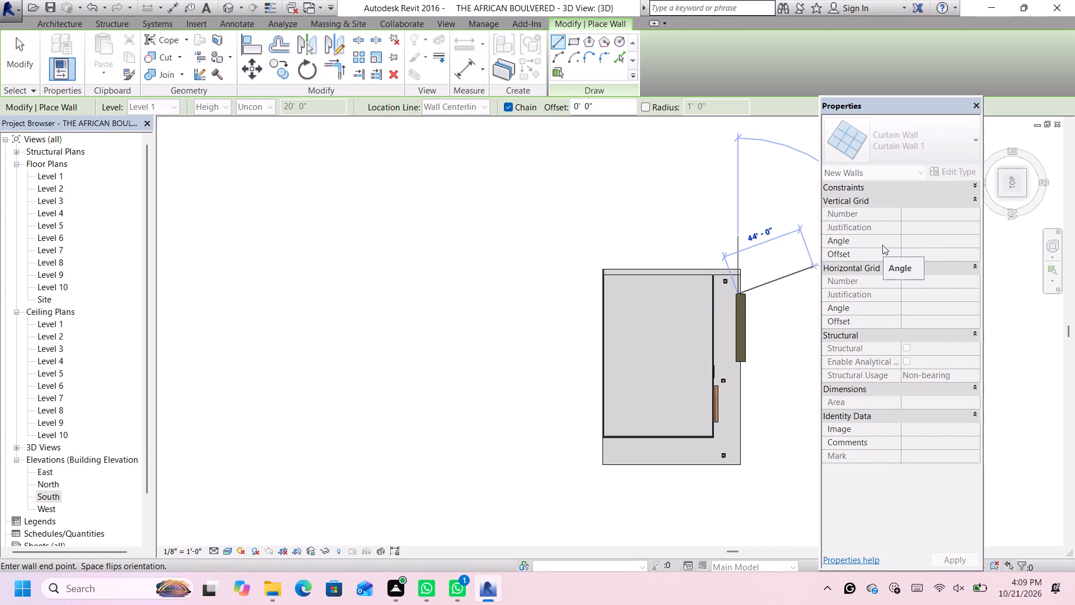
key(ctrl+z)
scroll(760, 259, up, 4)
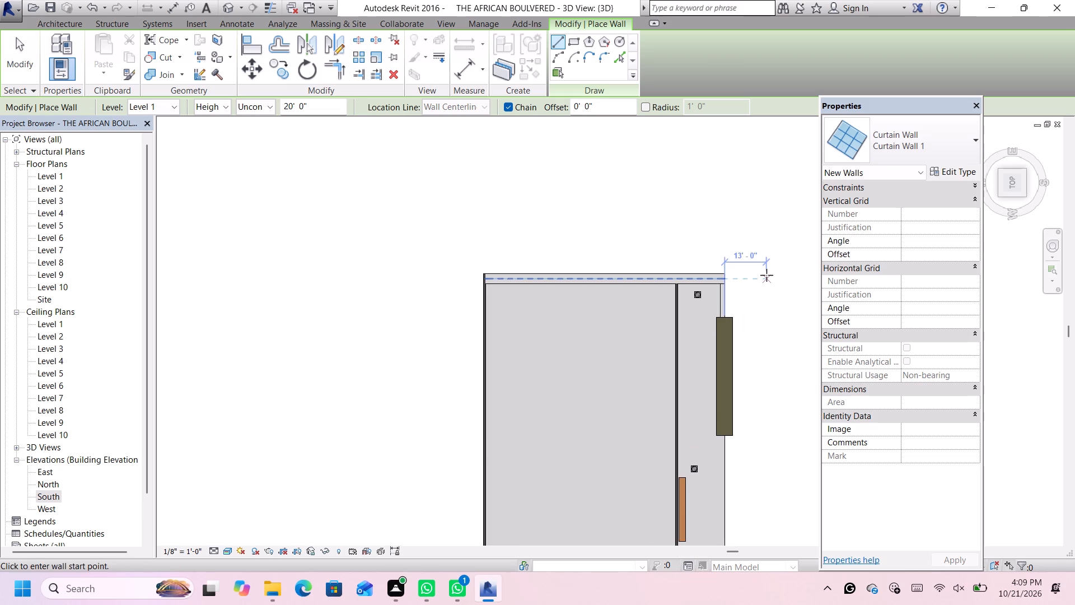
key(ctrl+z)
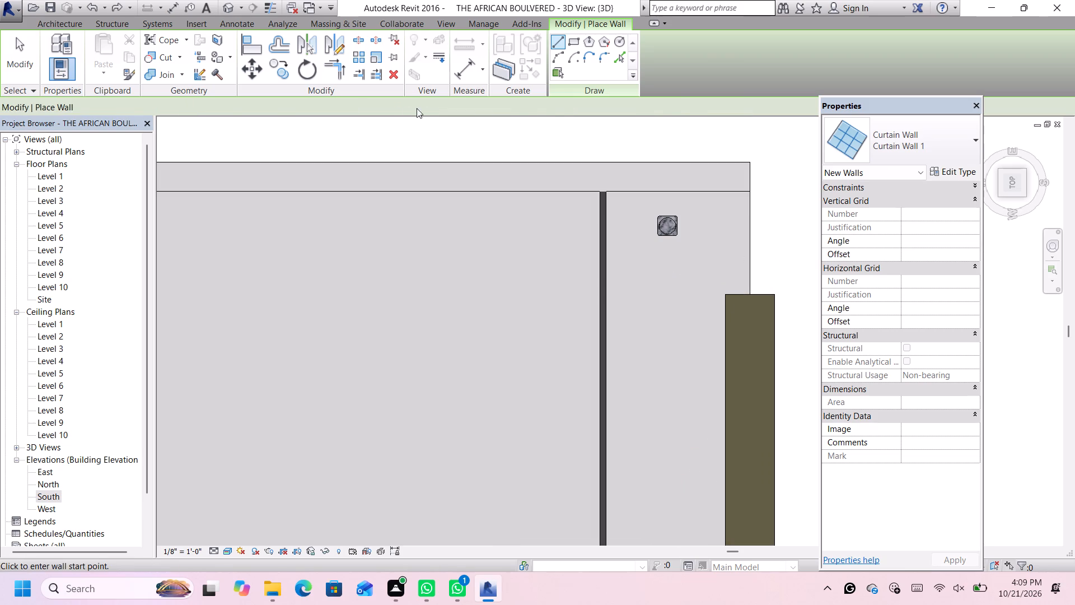
Set the wall height to 7' and draw a 10' 6" curtain wall segment from the end wall to the olive wall along the slab's front edge.
drag(316, 115, 305, 110)
drag(311, 107, 294, 109)
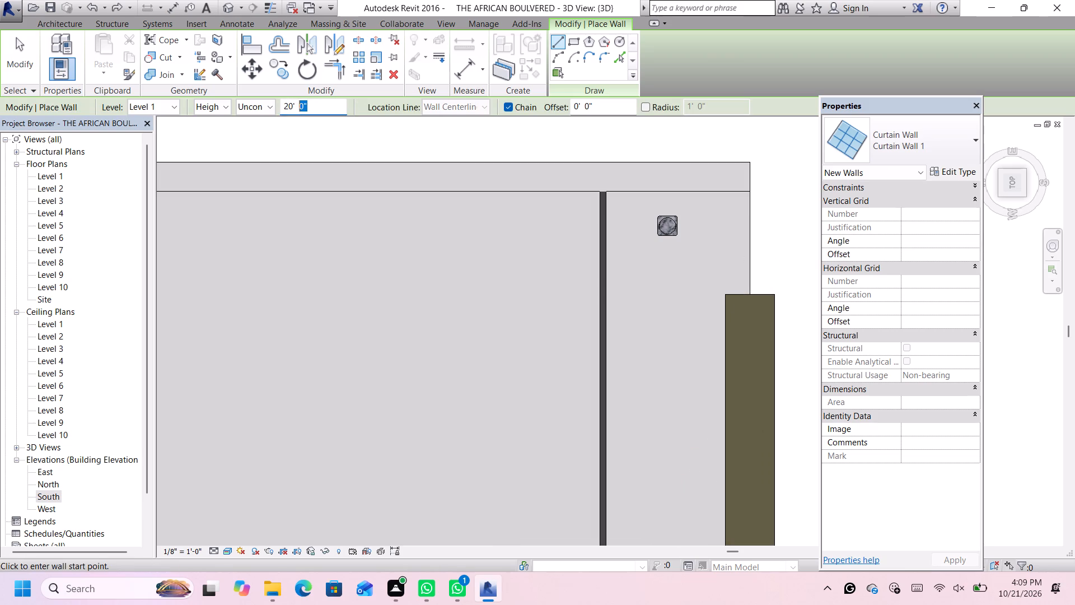
drag(294, 109, 279, 106)
key(BackSpace)
text(7')
key(Return)
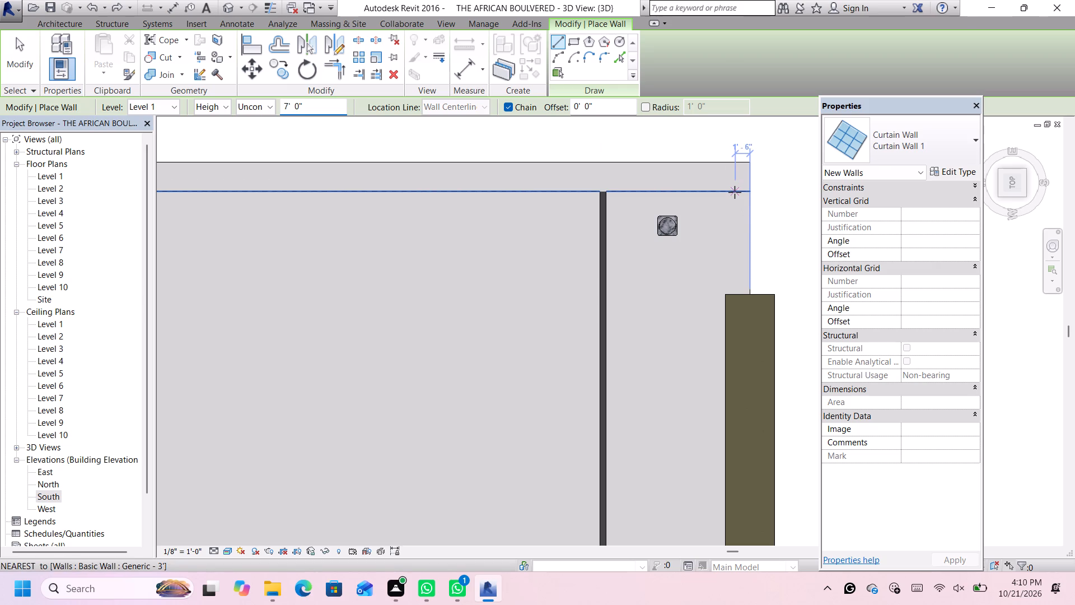
click(735, 192)
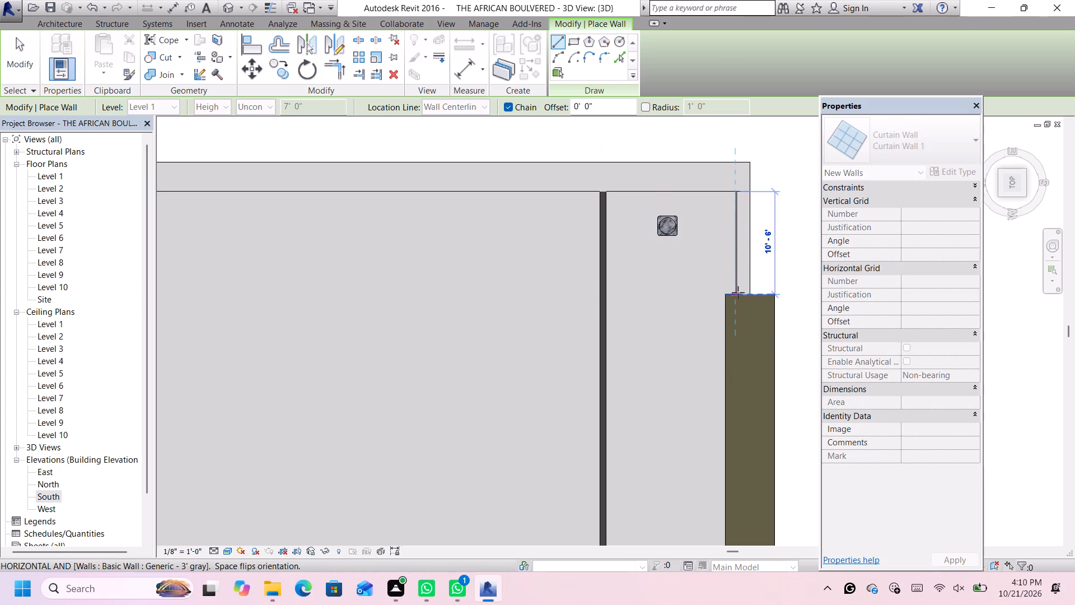
click(739, 295)
scroll(740, 295, down, 9)
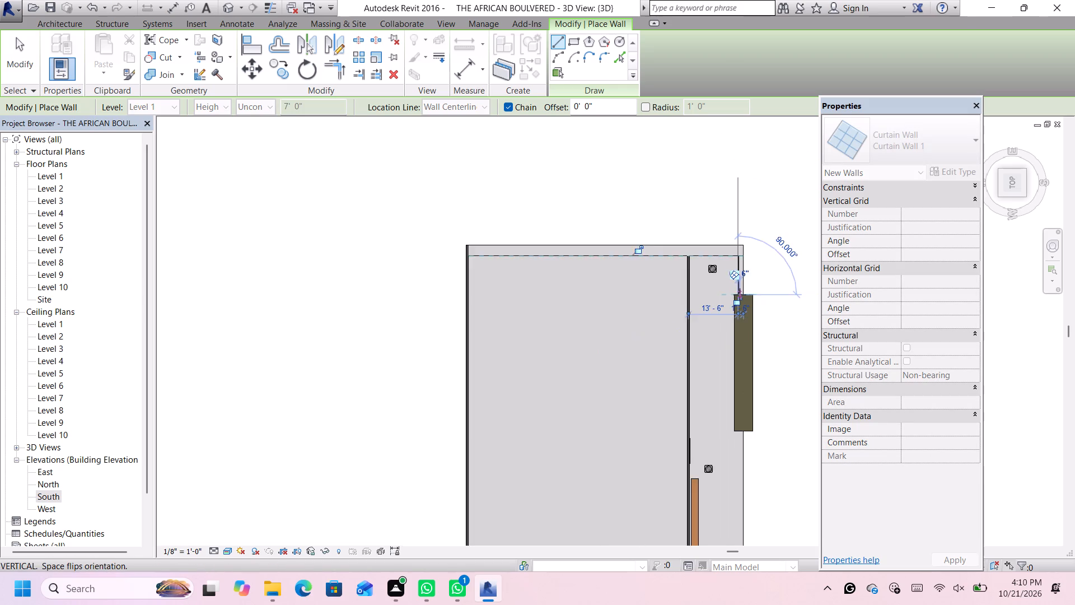
scroll(740, 295, down, 4)
scroll(743, 388, up, 6)
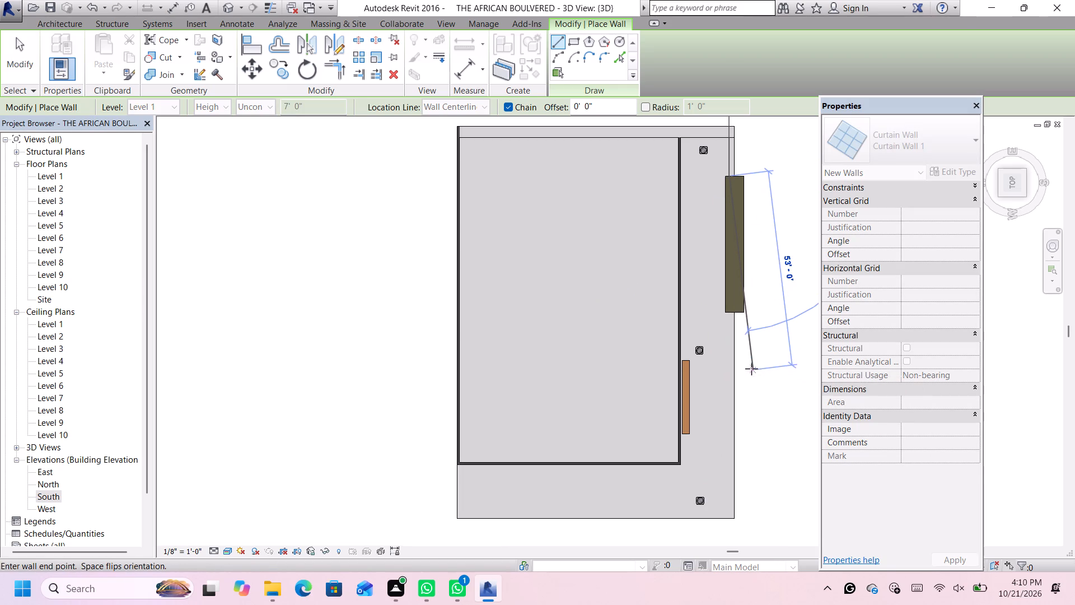
key(Escape)
Draw a 54' 6" curtain wall segment from the olive wall's other end to the slab's front corner, just inside the slab edge.
scroll(735, 332, up, 4)
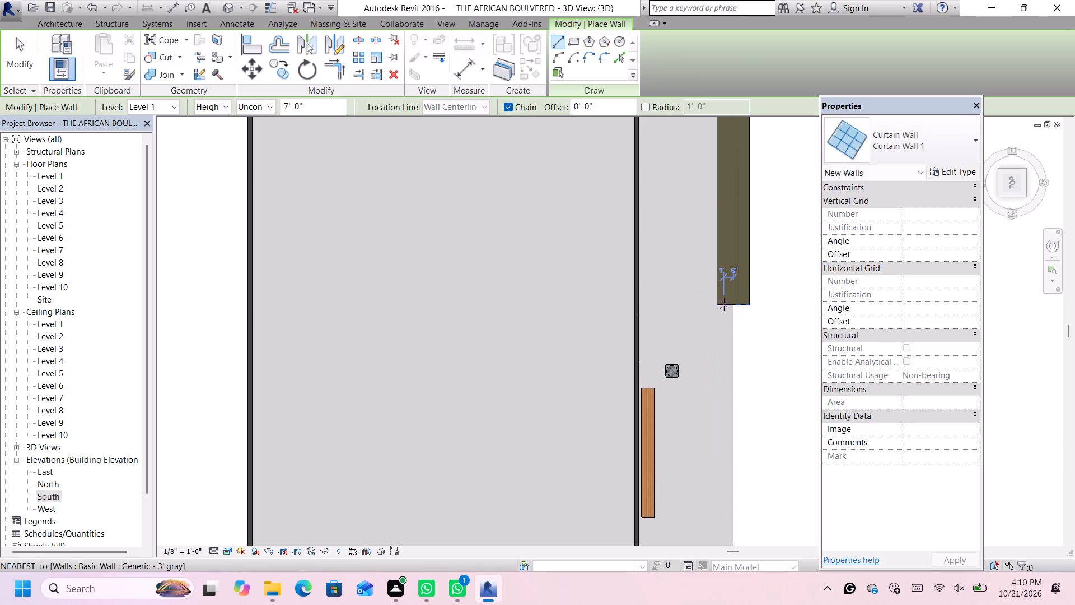
scroll(724, 304, up, 1)
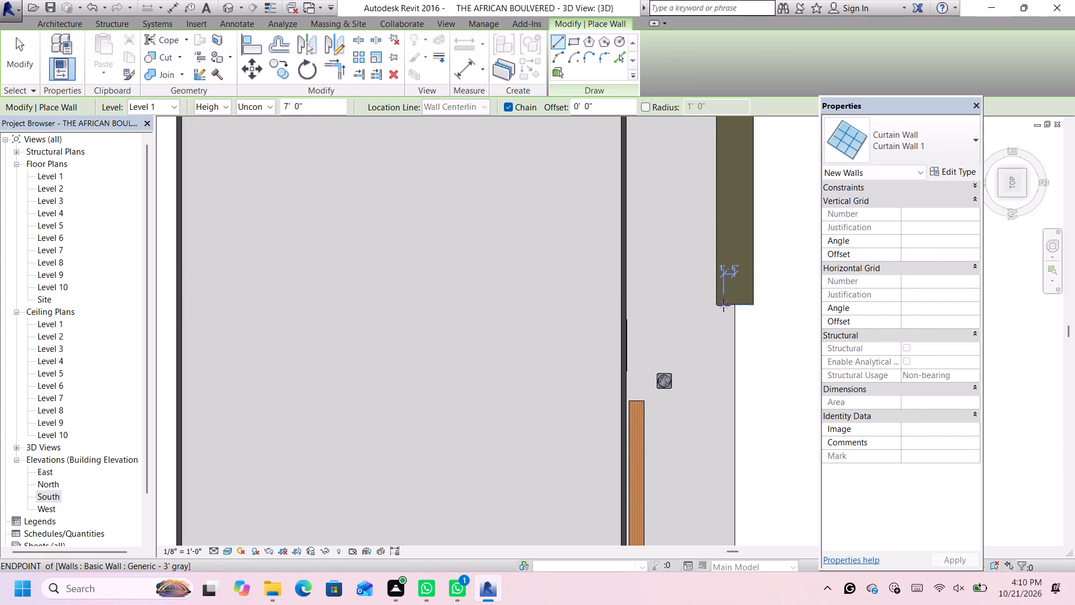
scroll(723, 305, up, 4)
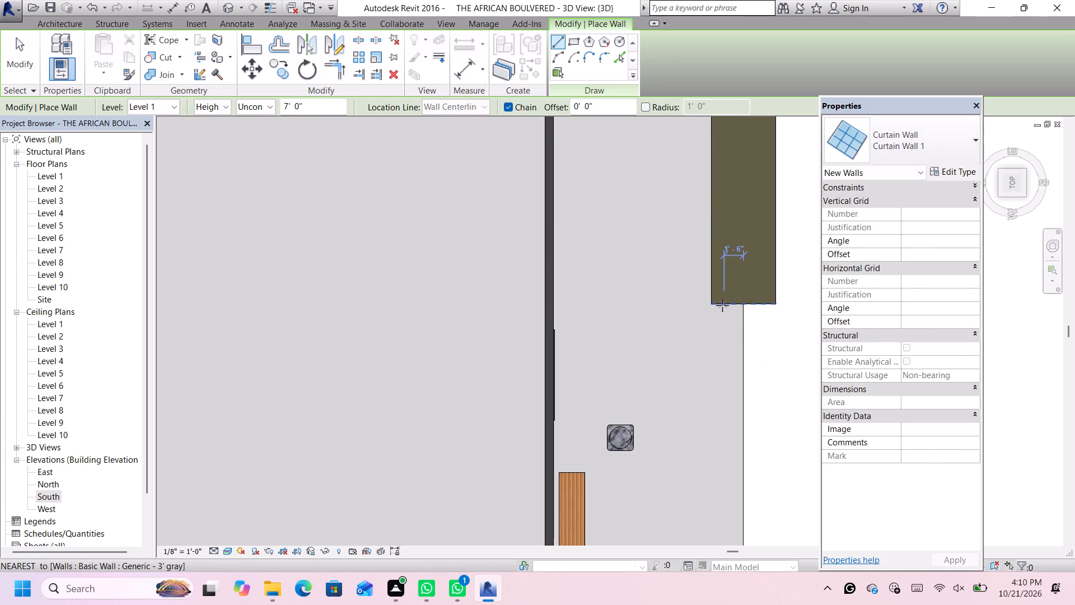
click(722, 305)
scroll(722, 305, down, 12)
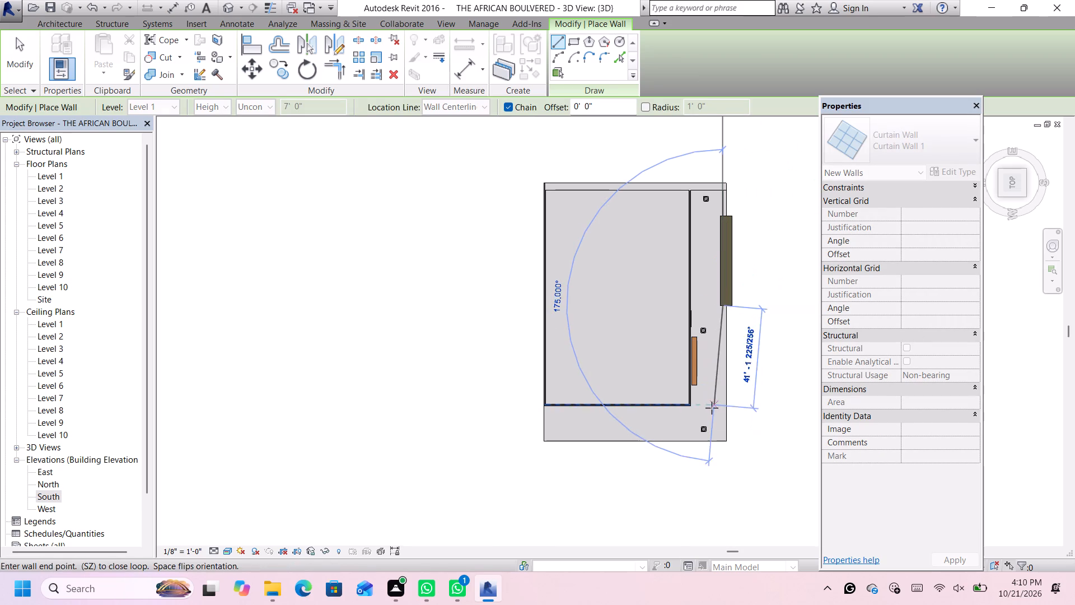
scroll(725, 441, up, 4)
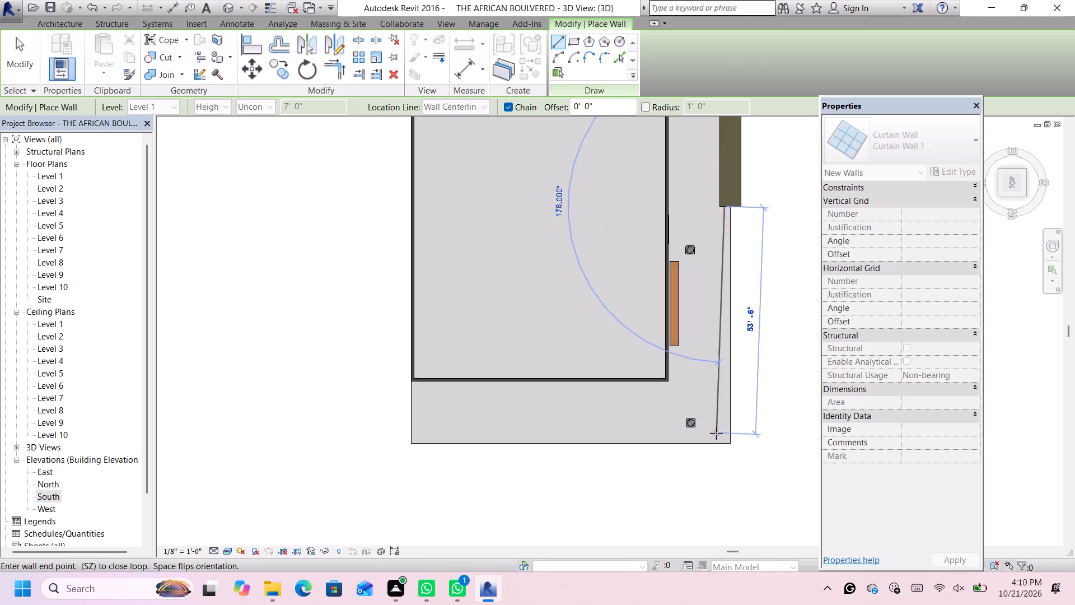
scroll(724, 439, up, 4)
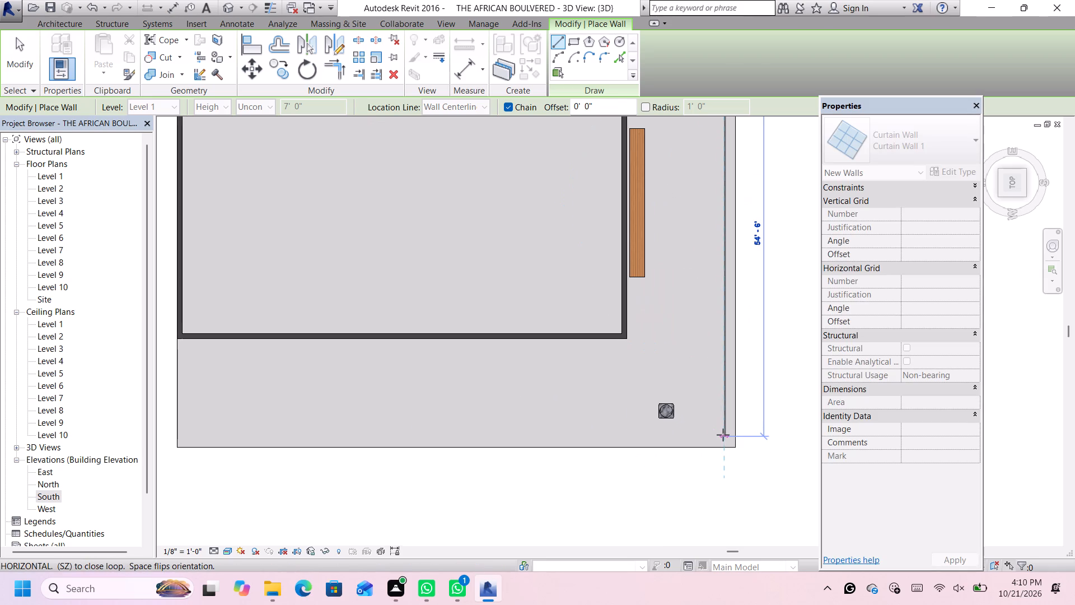
scroll(723, 435, up, 1)
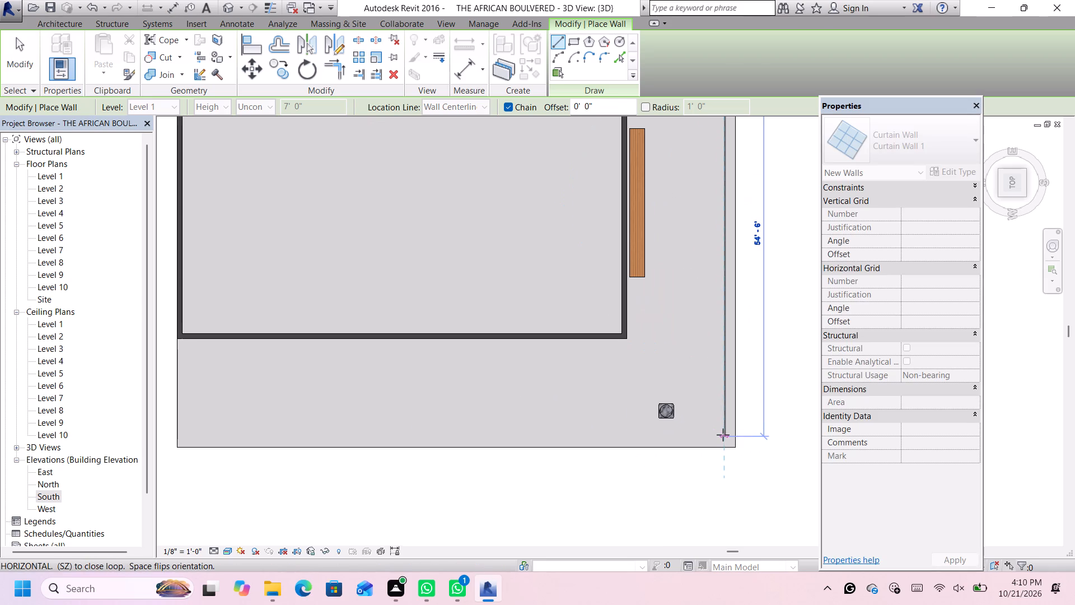
click(723, 435)
Continue the curtain wall about 72' along the slab's open side and return it 13' 2" to meet the dark room wall.
scroll(723, 435, down, 8)
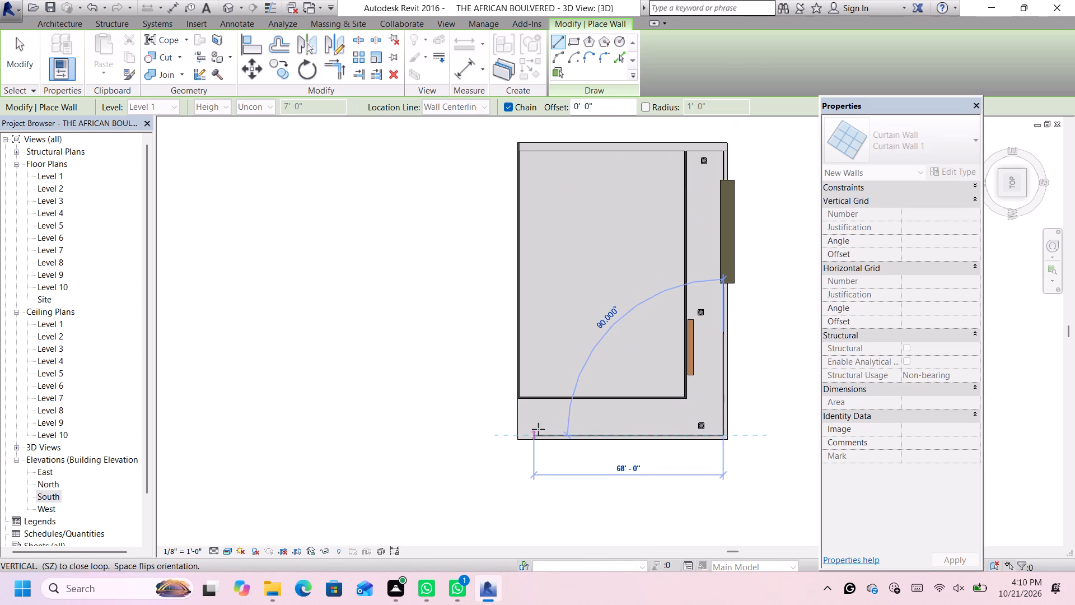
scroll(536, 430, up, 8)
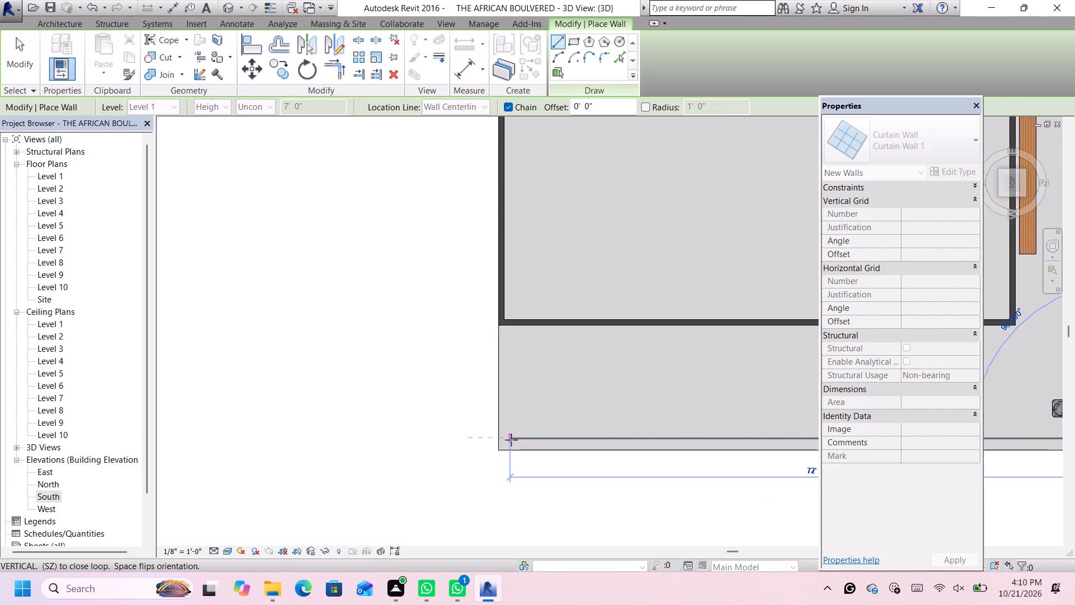
click(511, 440)
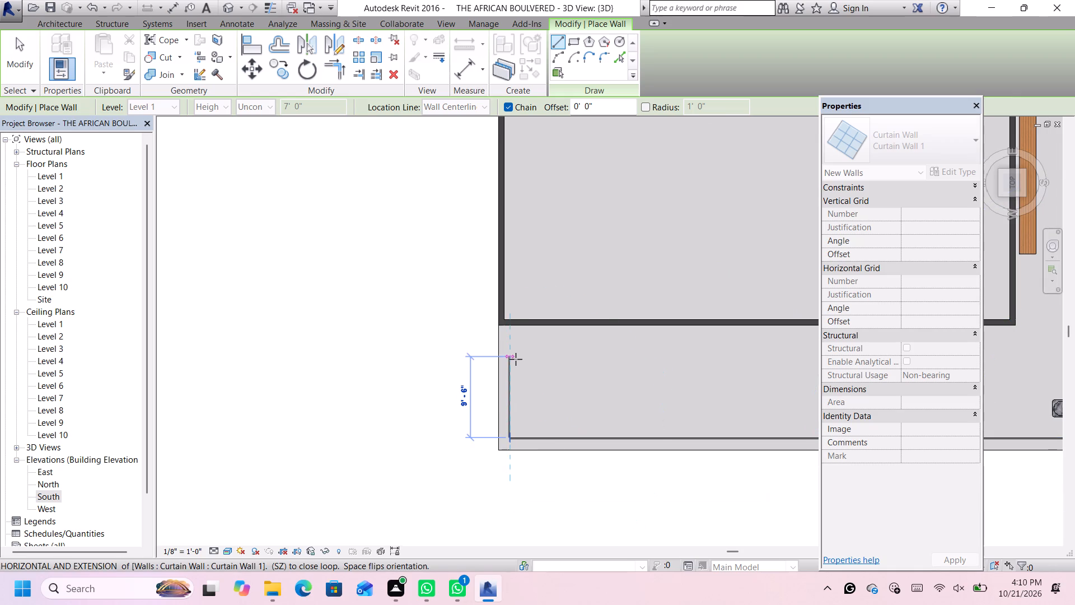
scroll(508, 327, up, 7)
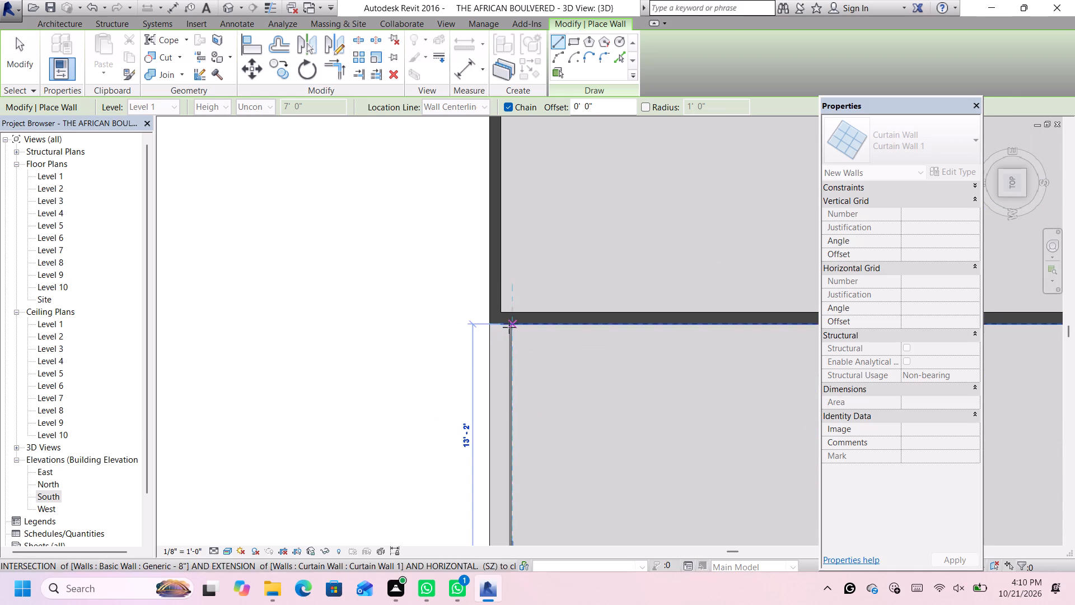
scroll(509, 327, up, 3)
click(513, 322)
scroll(513, 322, down, 2)
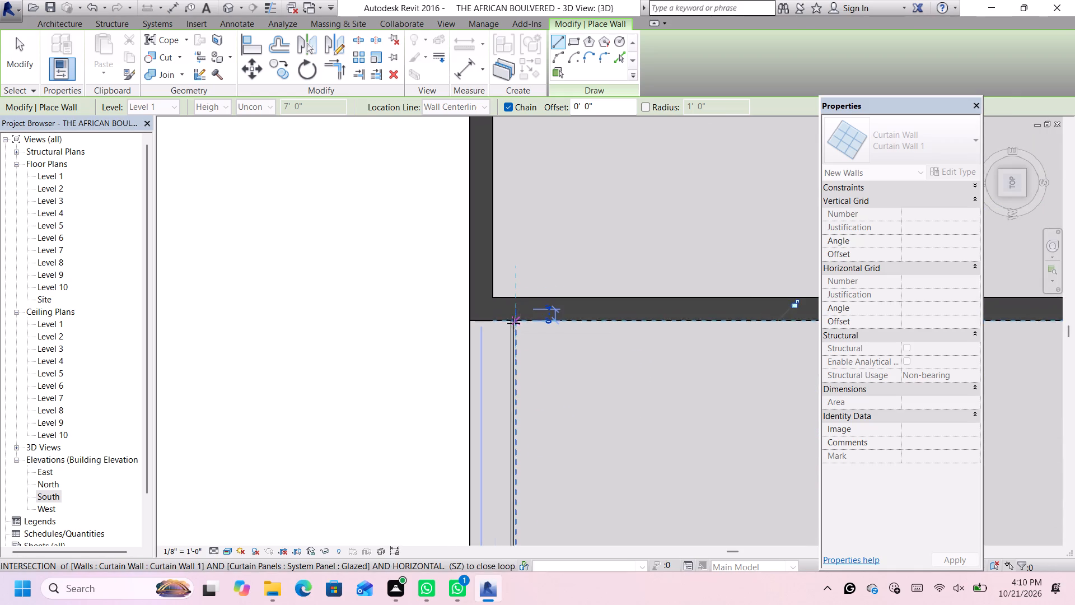
scroll(513, 323, down, 13)
key(Escape)
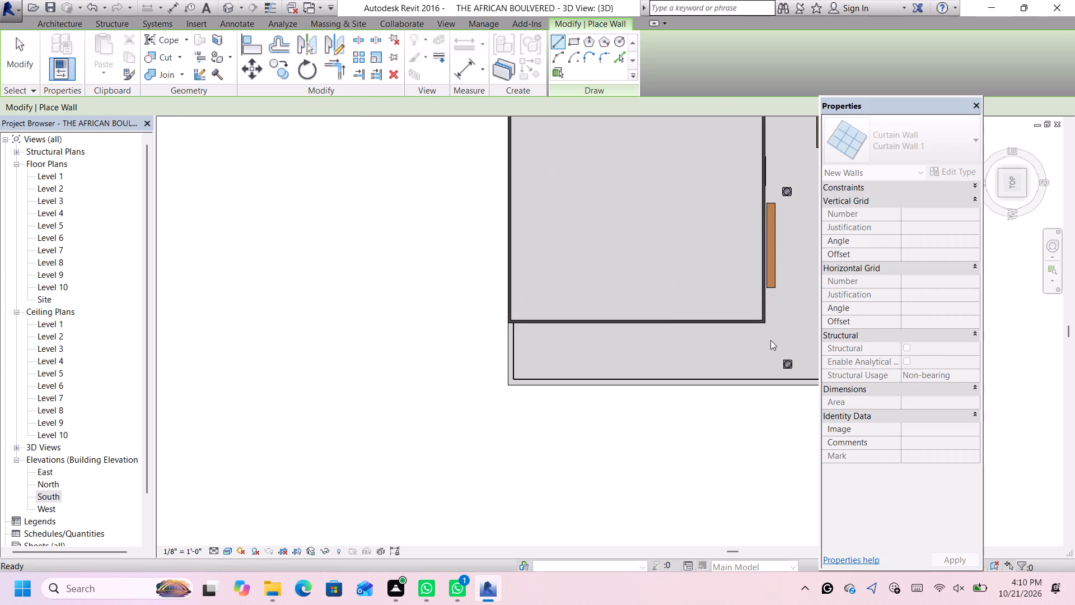
scroll(768, 341, down, 5)
key(Escape)
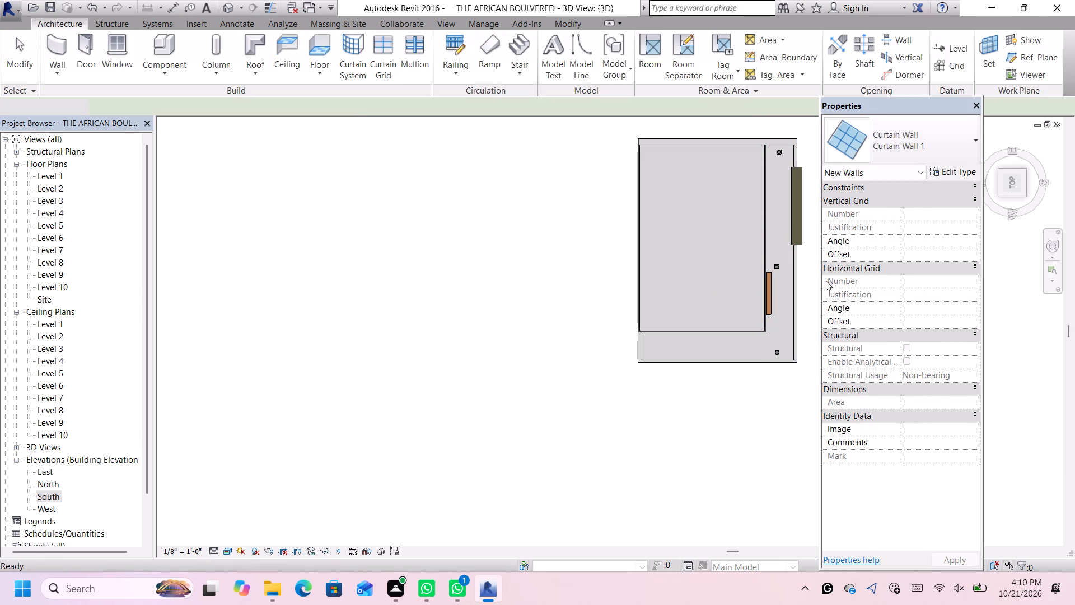
From the 3D front view, select the entire storey and create a model group from it with the default name.
click(230, 9)
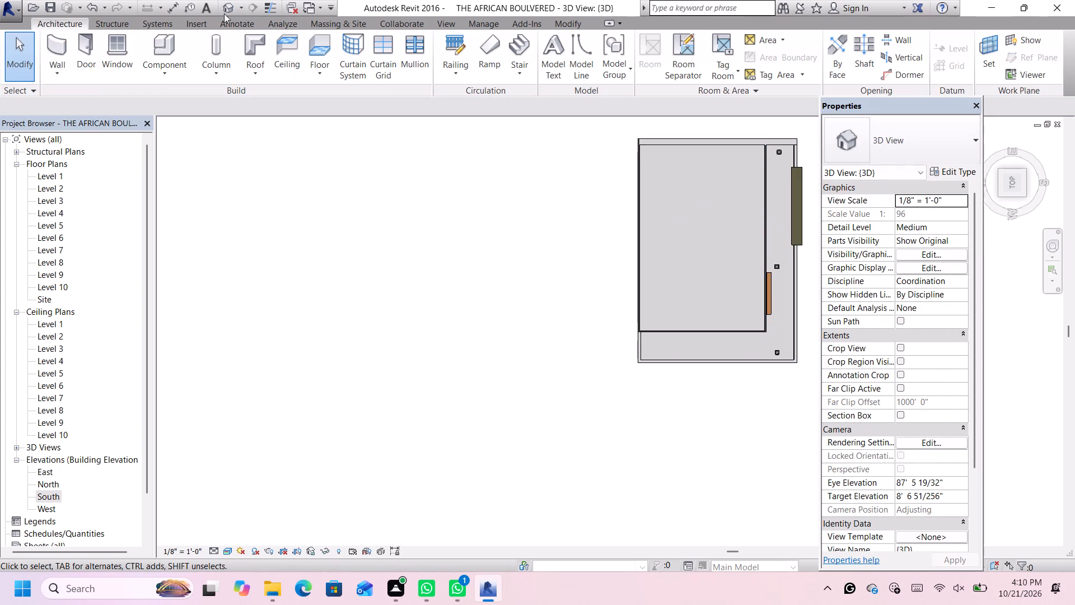
click(999, 193)
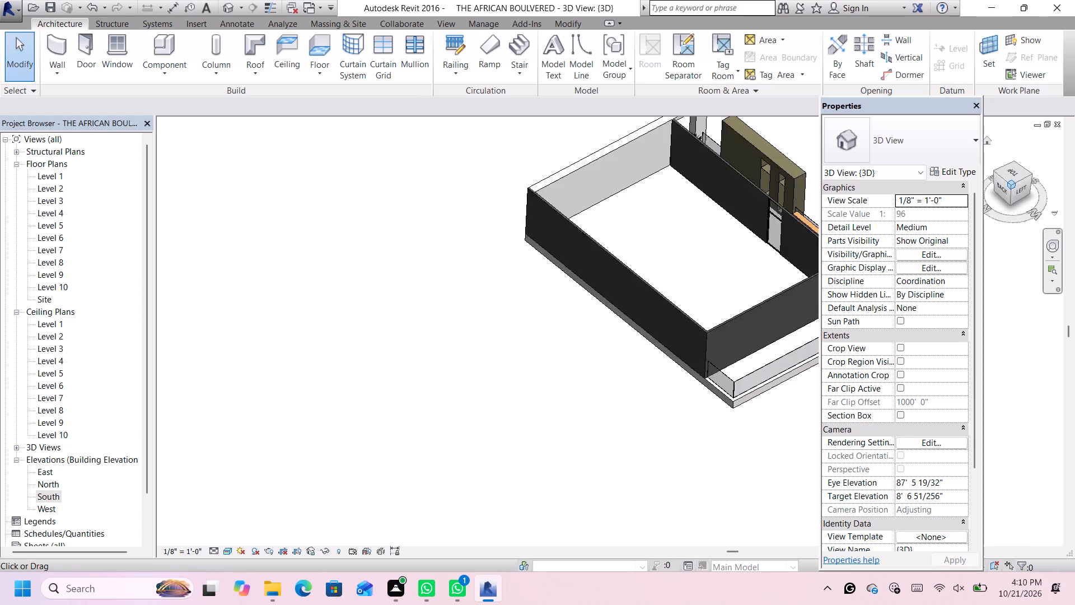
click(1031, 174)
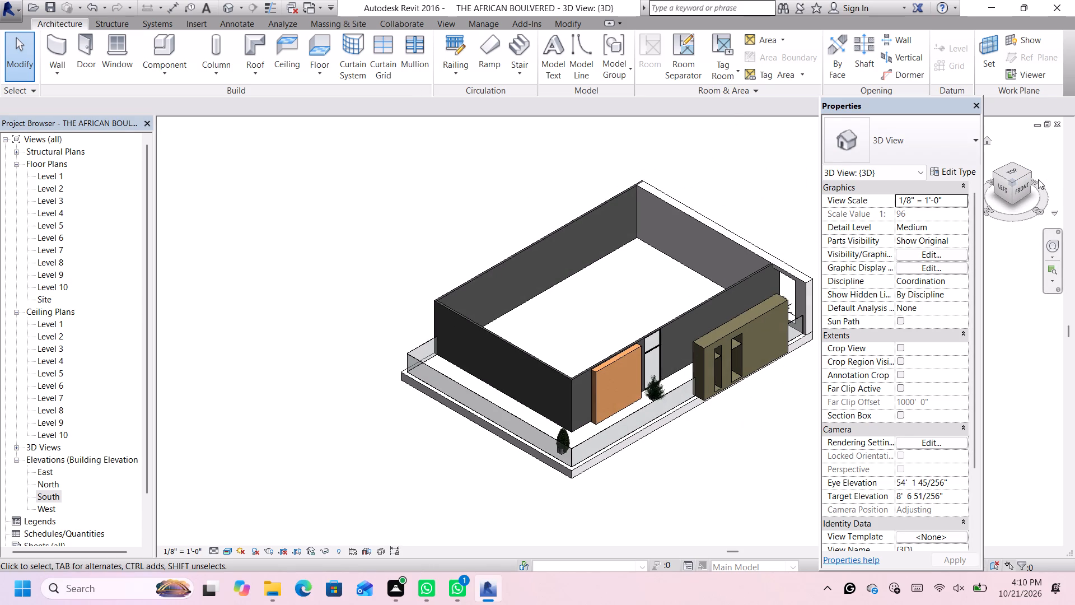
click(1030, 174)
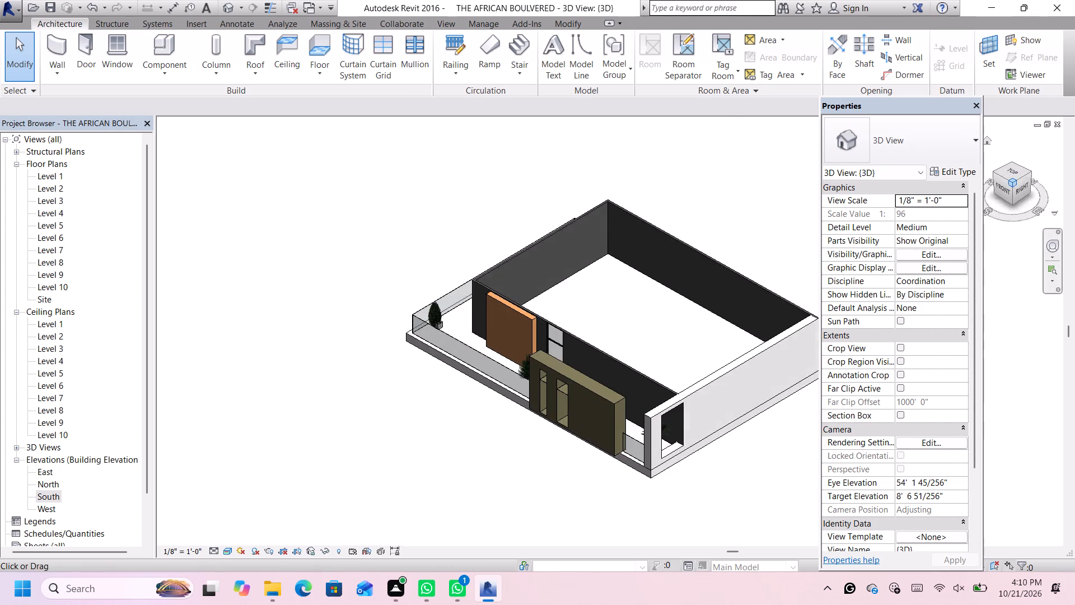
scroll(766, 300, down, 4)
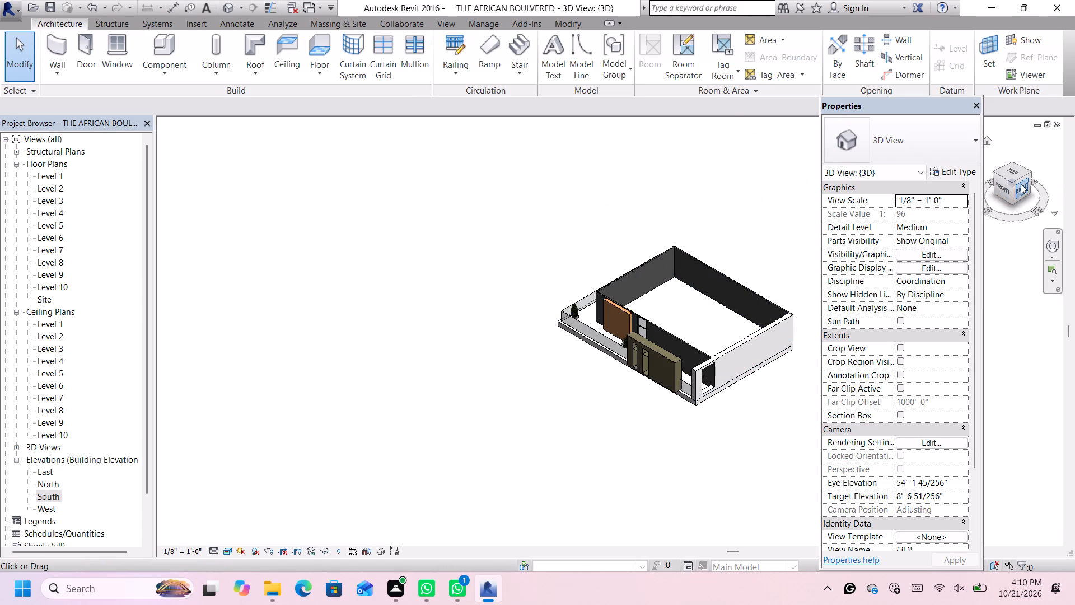
click(1004, 192)
scroll(725, 288, down, 3)
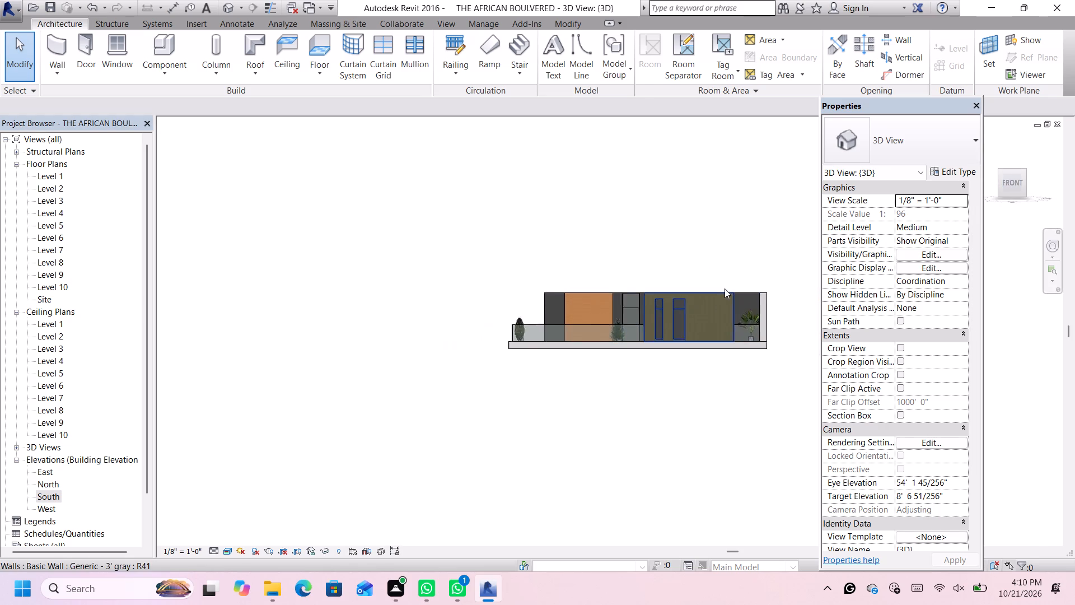
scroll(725, 288, down, 1)
drag(788, 247, 520, 346)
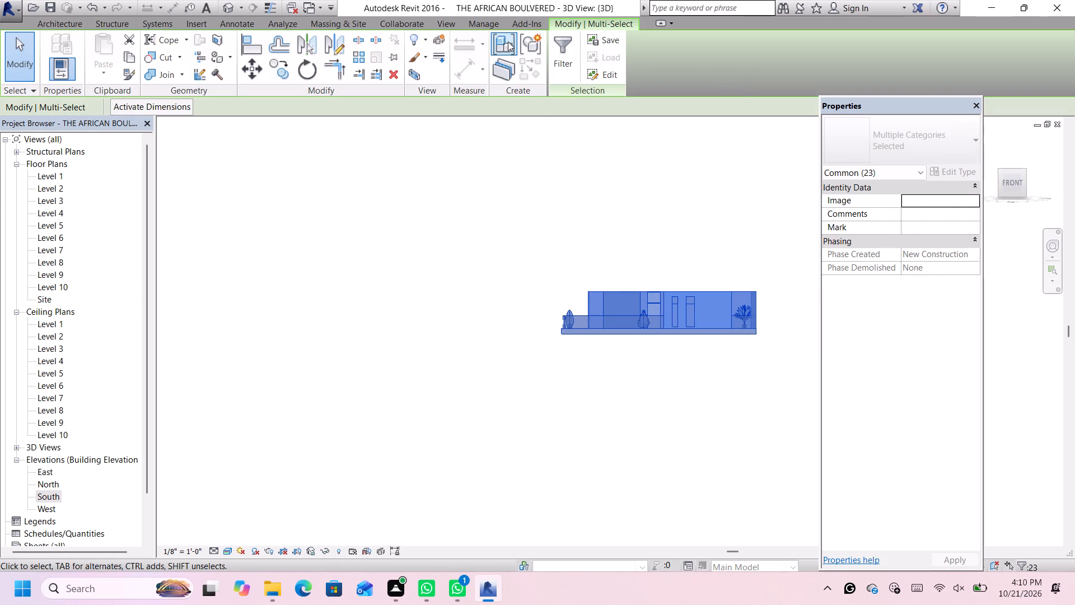
click(524, 39)
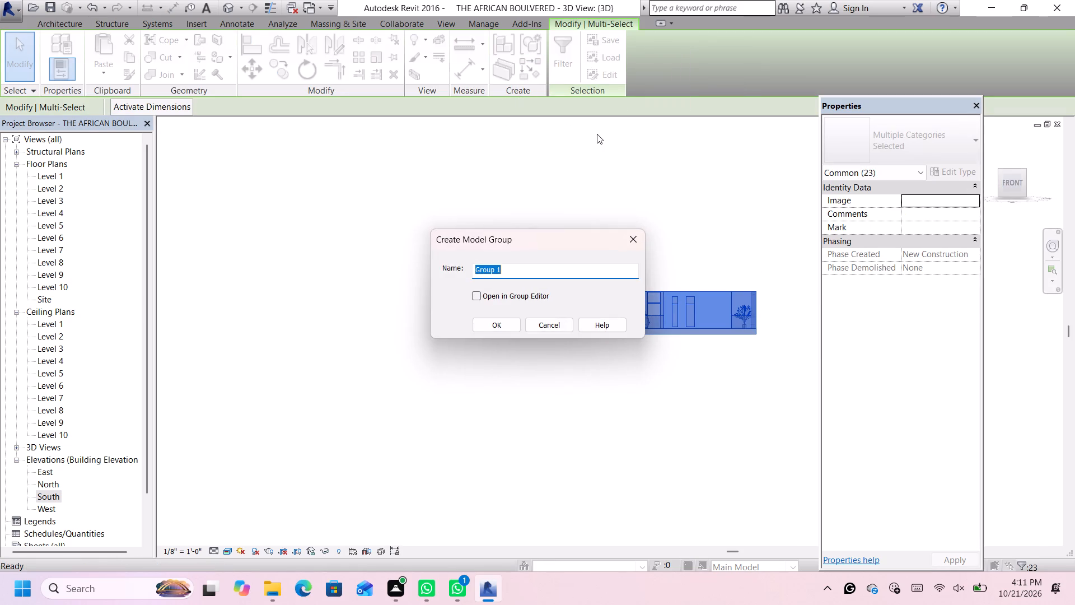
click(501, 323)
In the South elevation, copy the storey group and paste it vertically about 25' 6" above the original.
scroll(763, 274, up, 2)
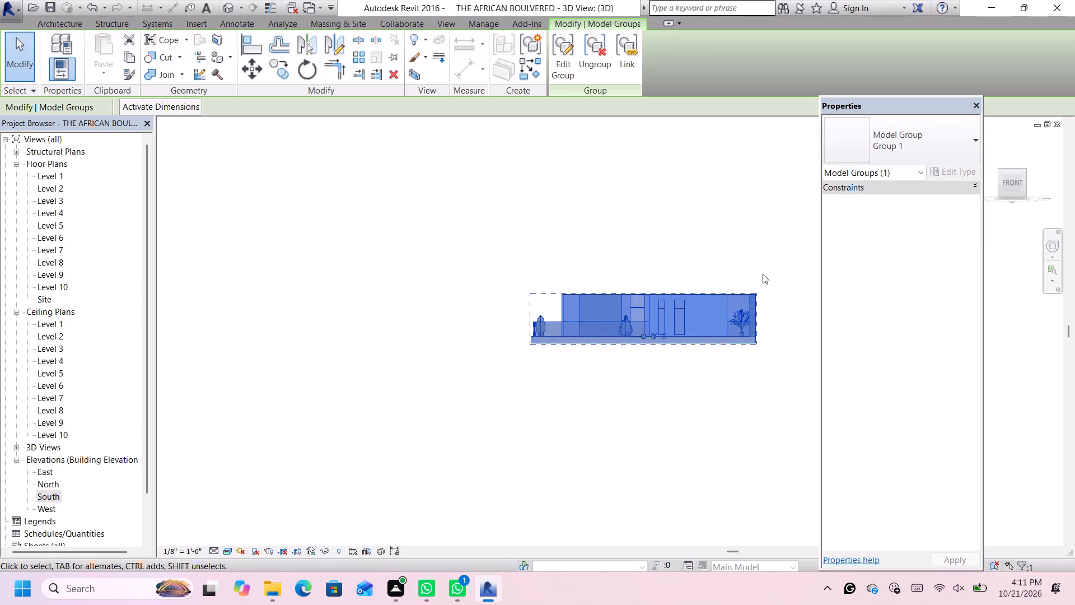
scroll(763, 274, up, 3)
double_click(41, 497)
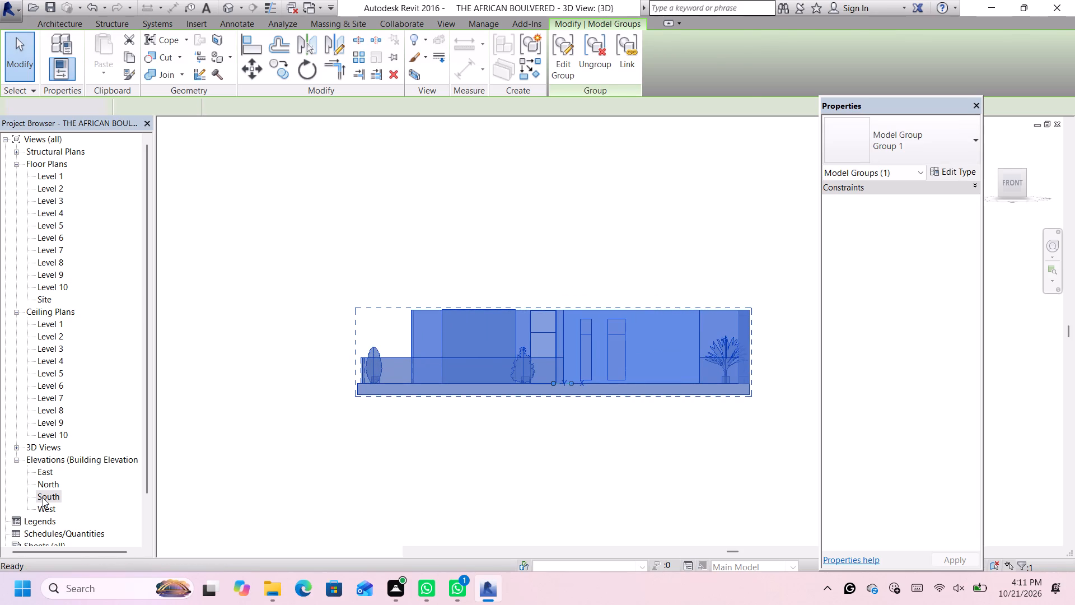
scroll(530, 430, down, 3)
scroll(620, 387, down, 1)
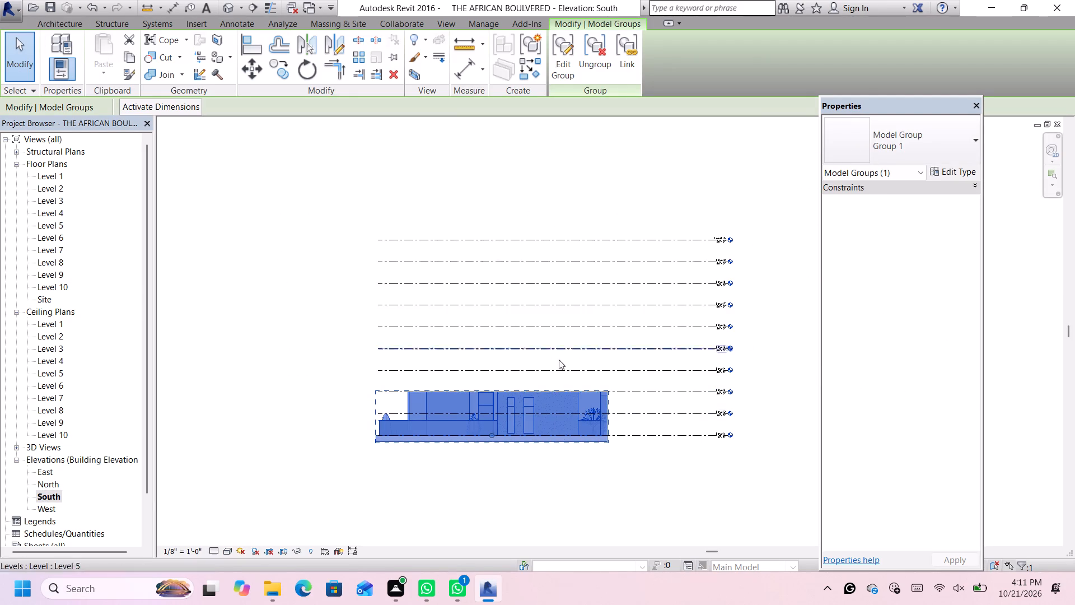
scroll(549, 472, up, 1)
scroll(387, 445, up, 2)
scroll(711, 243, up, 1)
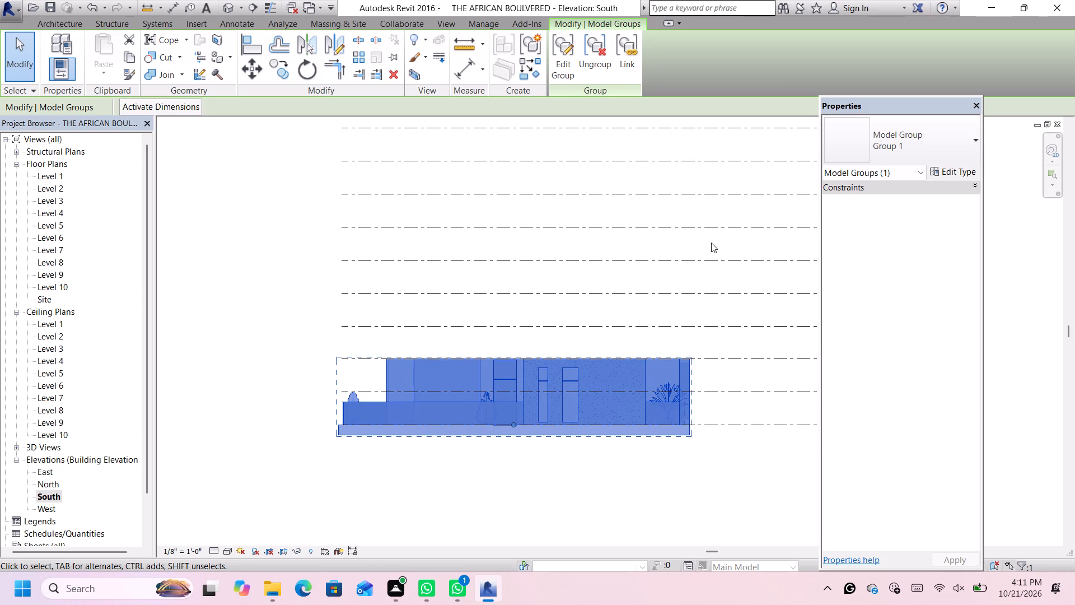
scroll(707, 253, down, 2)
scroll(714, 143, up, 2)
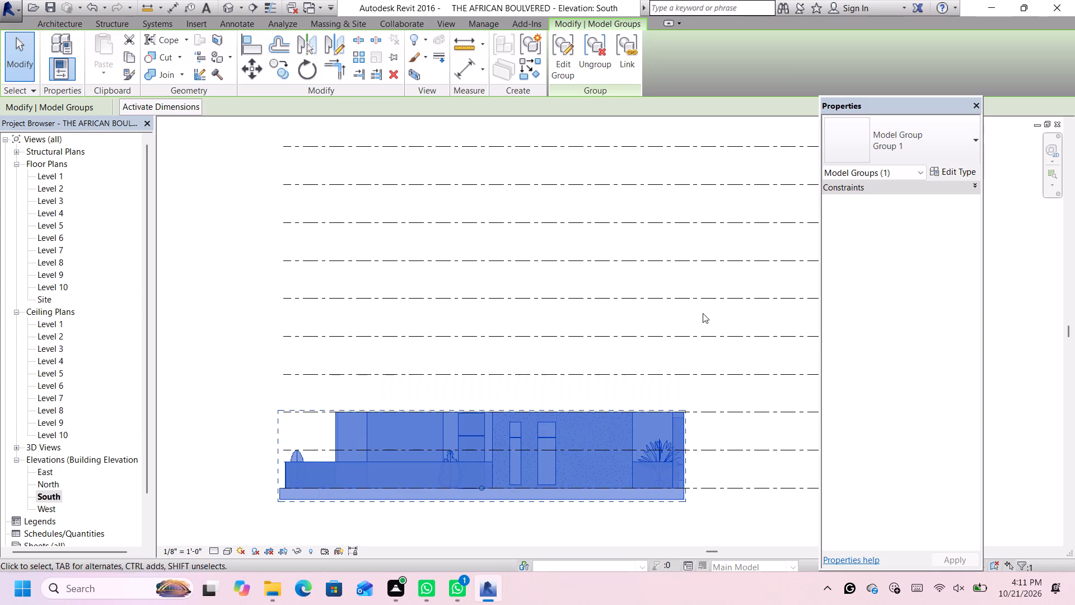
scroll(707, 476, down, 3)
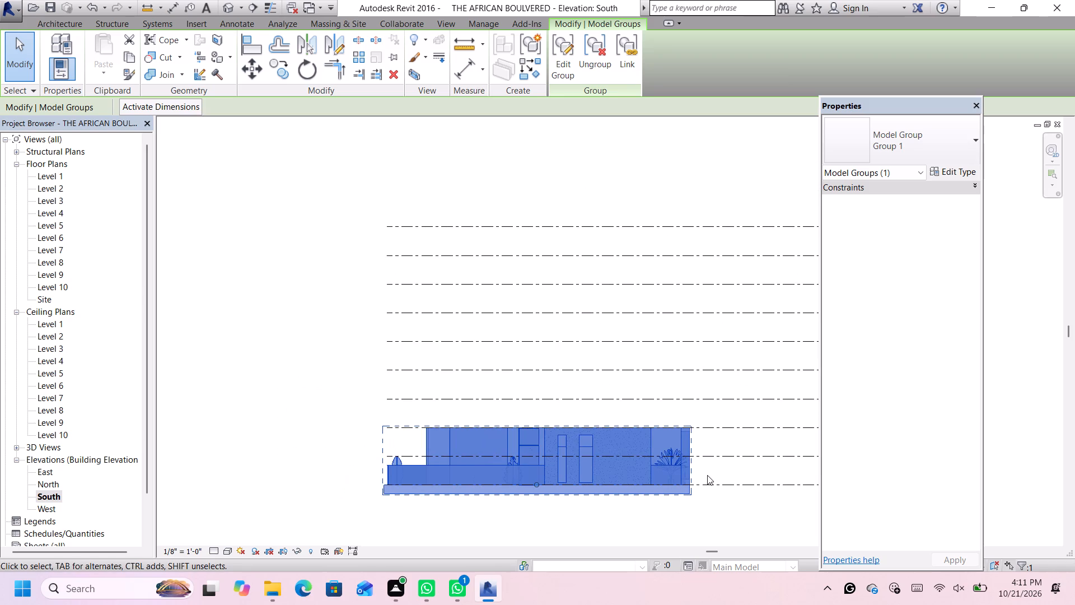
scroll(707, 476, up, 3)
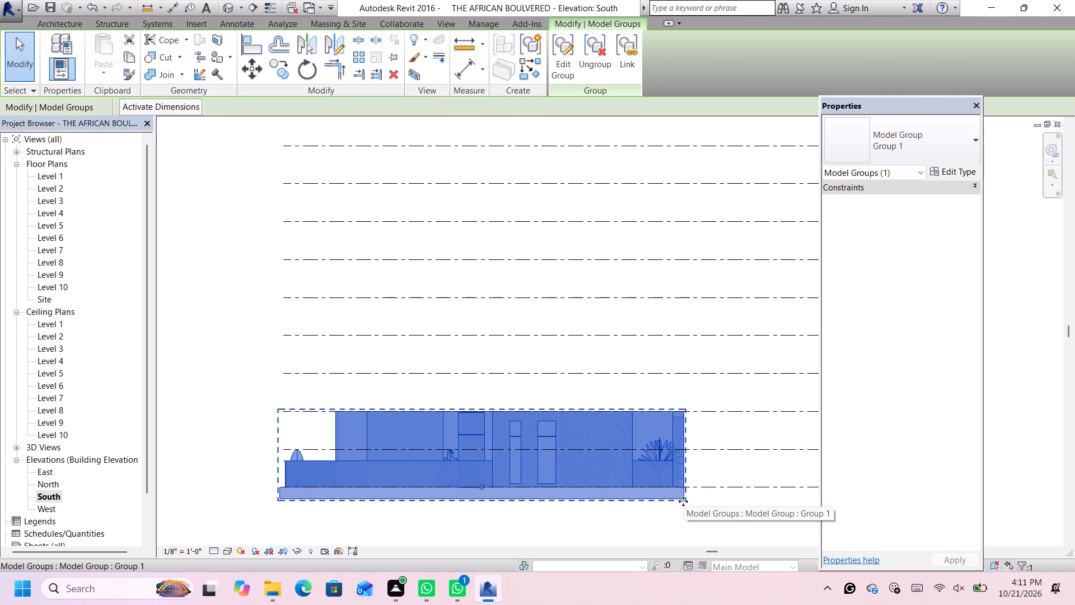
scroll(683, 499, down, 1)
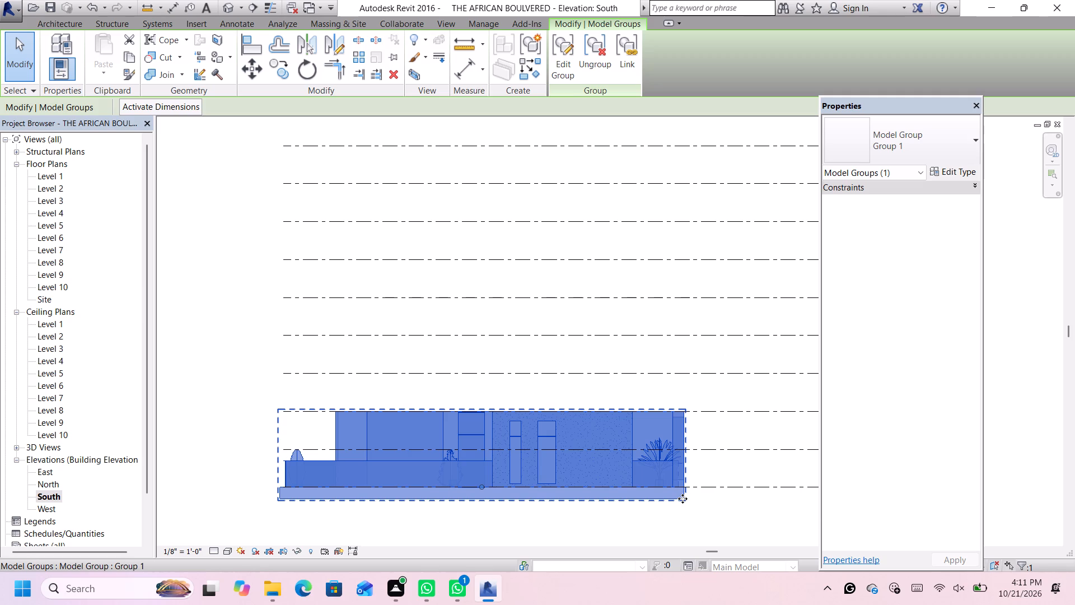
scroll(683, 499, down, 2)
scroll(690, 492, up, 3)
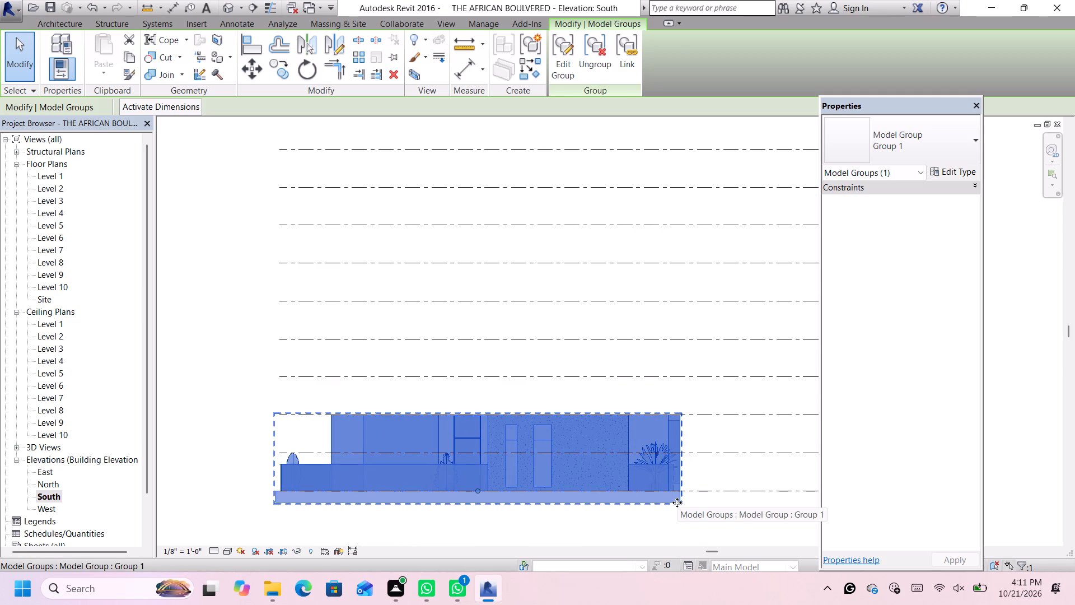
key(ctrl+c)
key(ctrl+v)
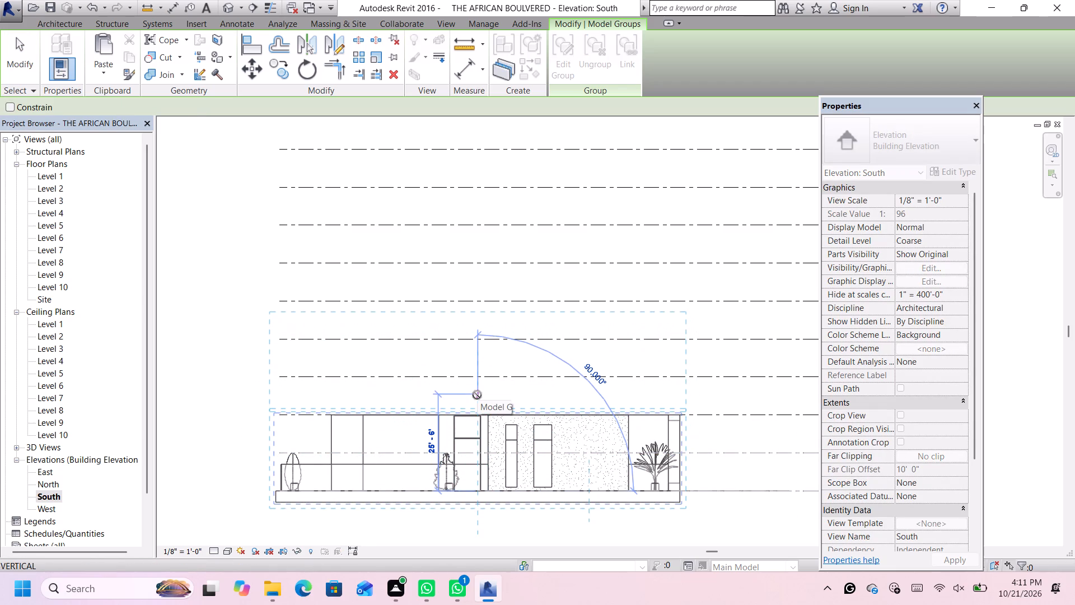
click(477, 395)
Nudge the pasted second storey vertically until its slab underside sits exactly on the wall tops of the storey below.
key(Down)
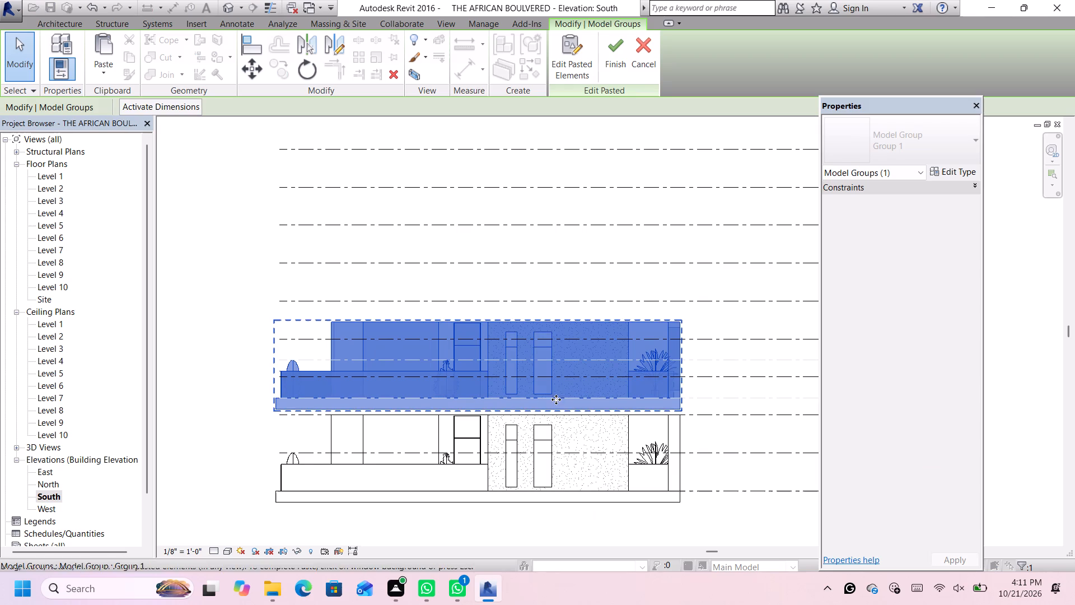
key(Down)
key(Down)
scroll(690, 424, up, 2)
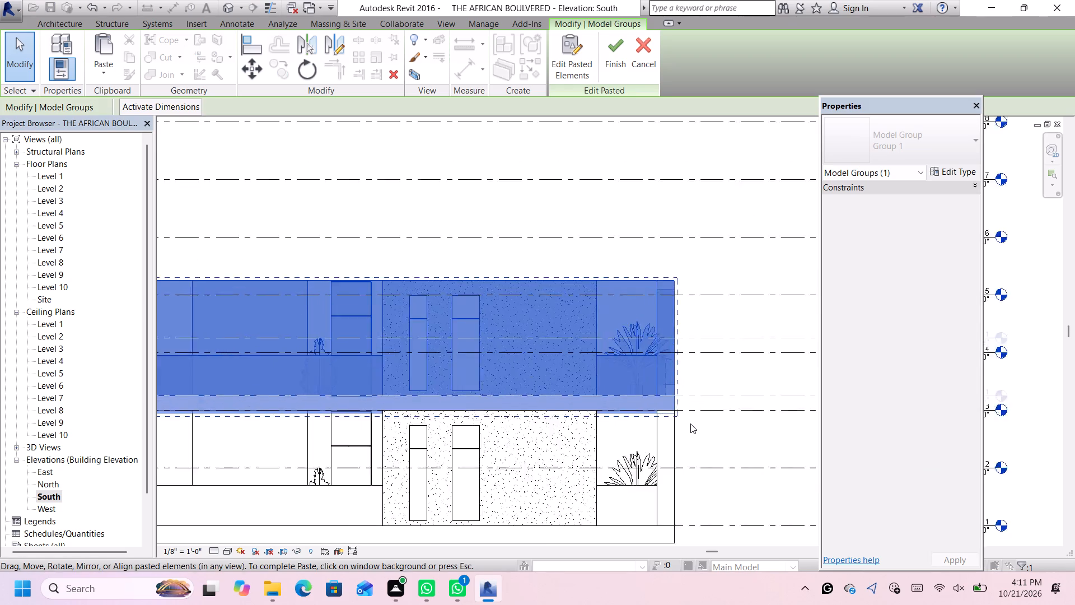
scroll(690, 424, up, 12)
key(Up)
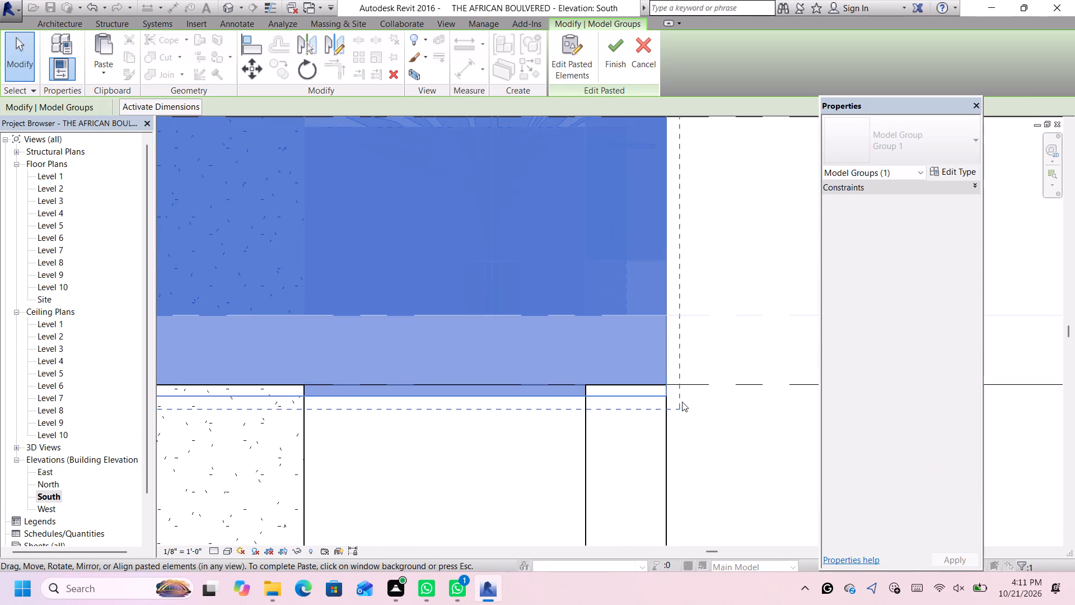
key(Up)
key(Up)
key(Up)
key(Up)
key(Up)
scroll(682, 402, down, 2)
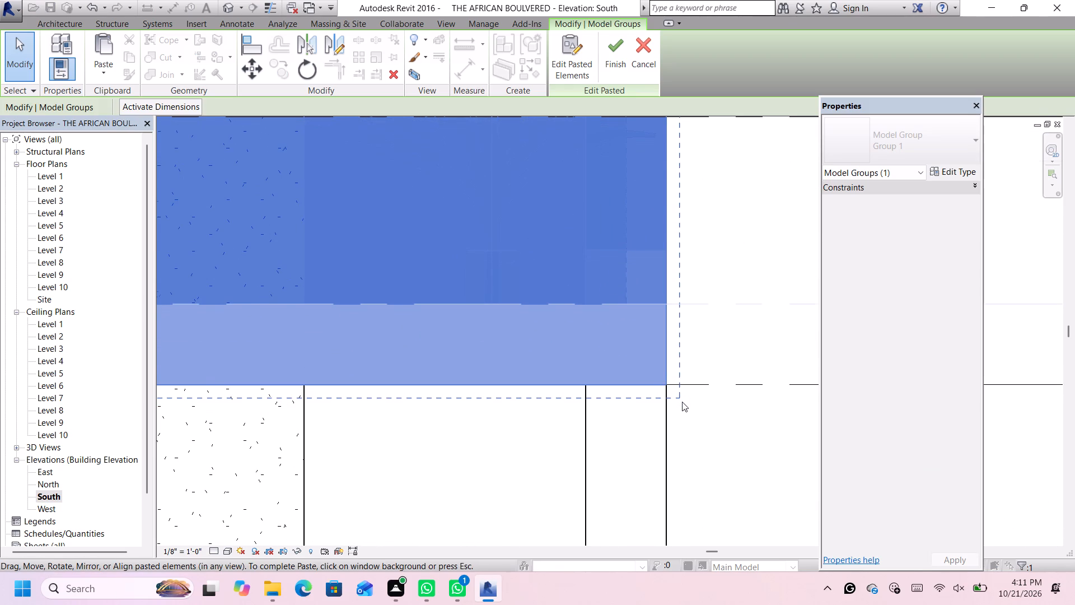
scroll(682, 402, down, 15)
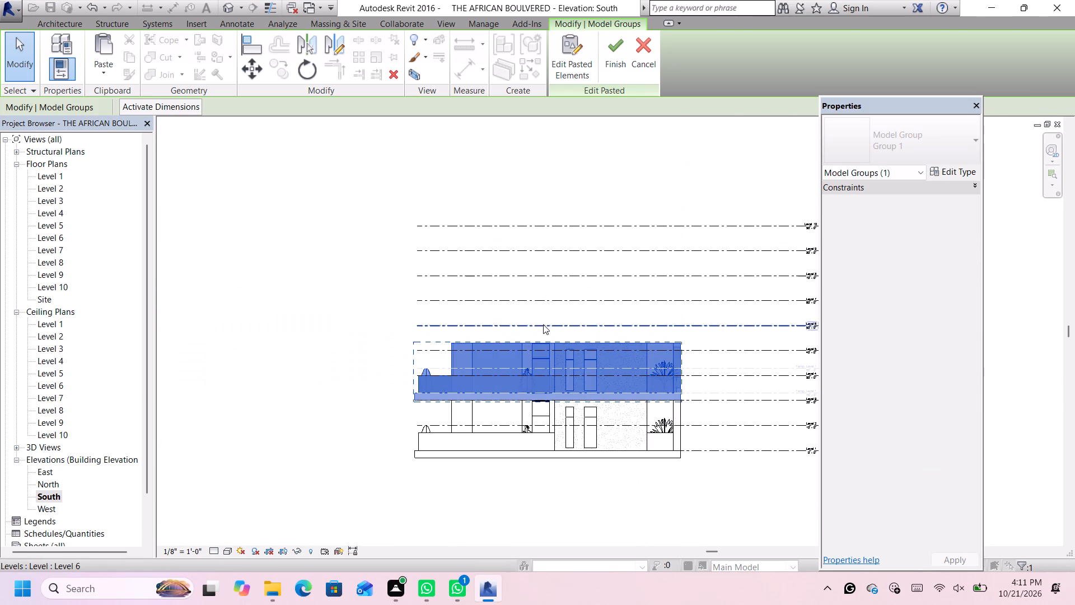
Paste another copy of the storey group directly above the stack, with its base at Level 6.
key(ctrl+v)
ctrl+click(543, 324)
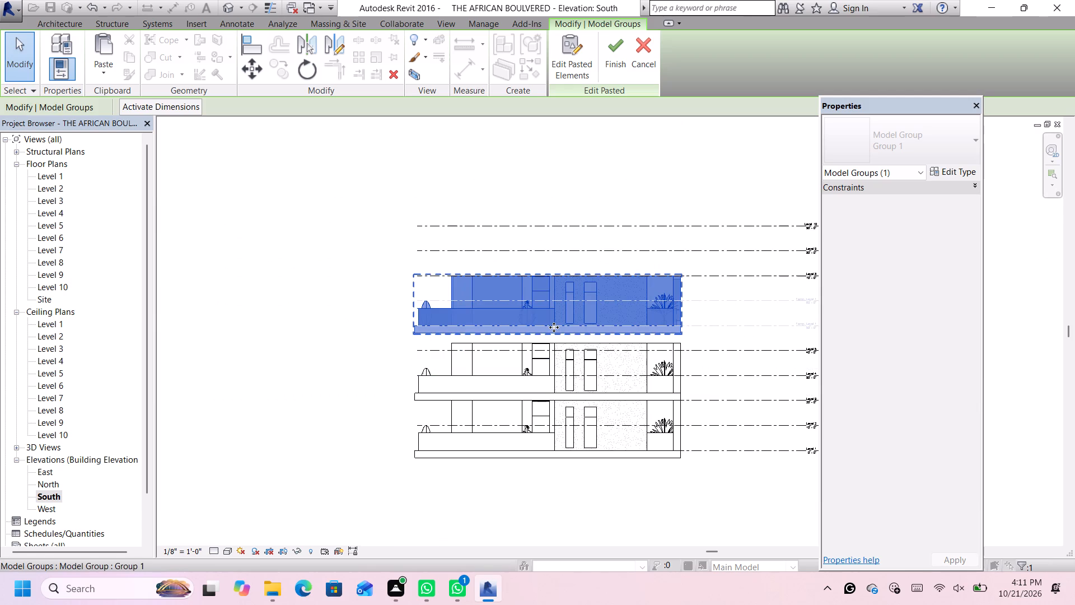
Nudge the third storey down until its slab underside meets the wall tops of the second storey.
scroll(571, 333, up, 1)
scroll(759, 335, up, 4)
scroll(650, 370, up, 1)
scroll(666, 316, up, 5)
key(Down)
key(Down)
scroll(664, 326, up, 1)
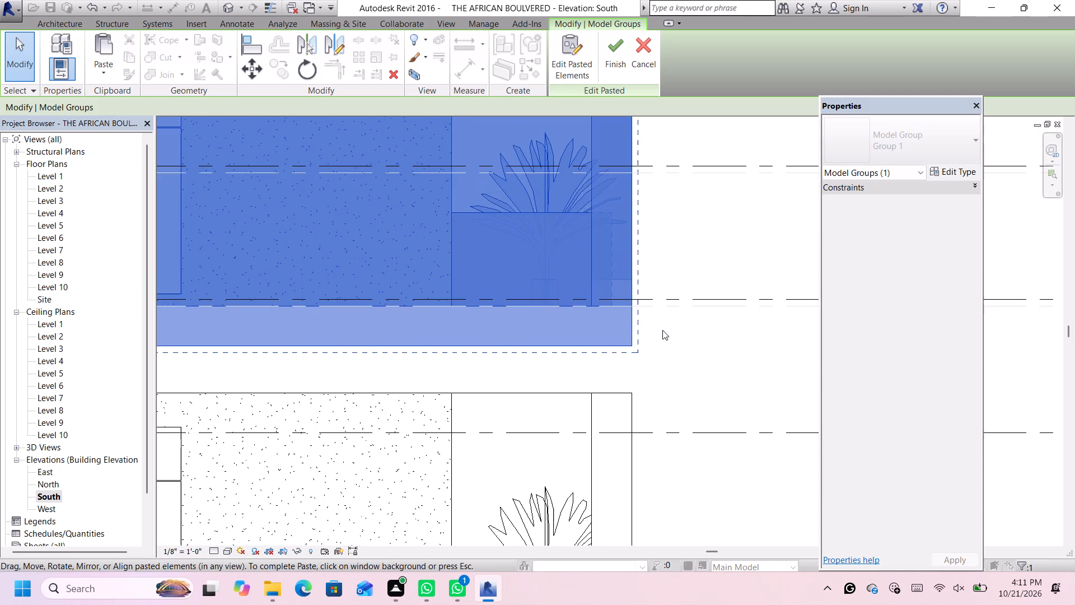
key(Down)
key(Down)
key(Down)
key(Down)
key(Down)
key(Down)
key(Down)
key(Down)
scroll(633, 393, up, 1)
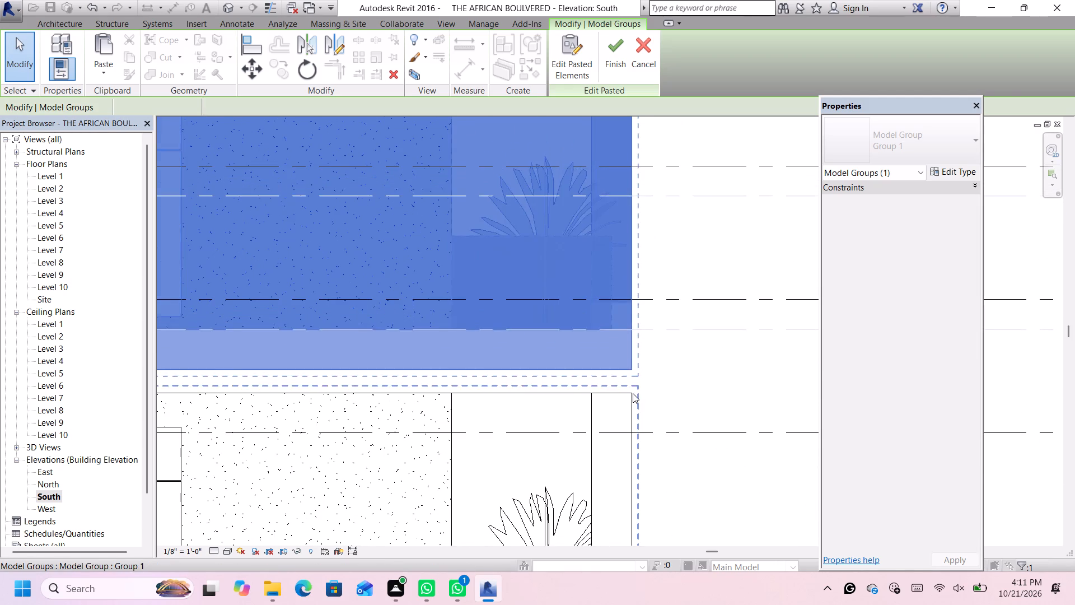
scroll(633, 393, up, 1)
key(Down)
key(Down)
key(Down)
key(Down)
key(Down)
key(Down)
key(Down)
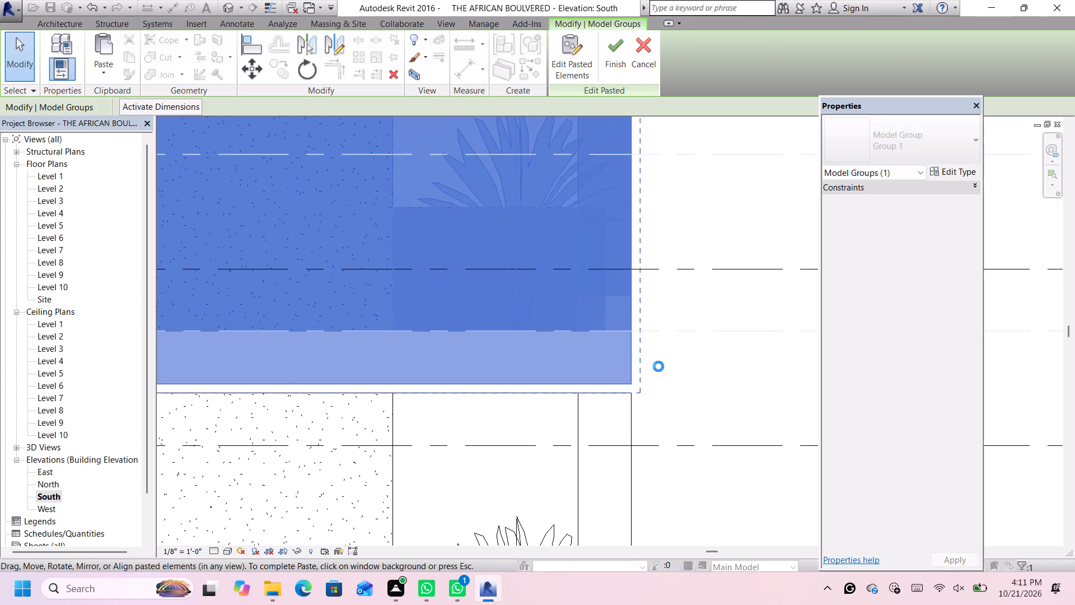
key(Down)
key(Down)
scroll(623, 389, up, 2)
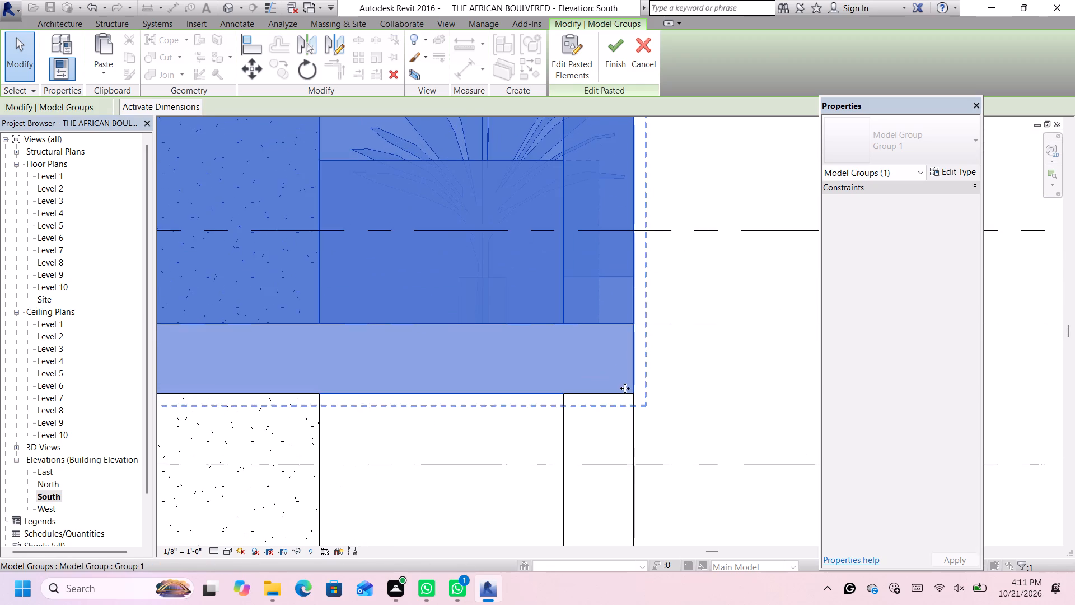
scroll(628, 387, down, 17)
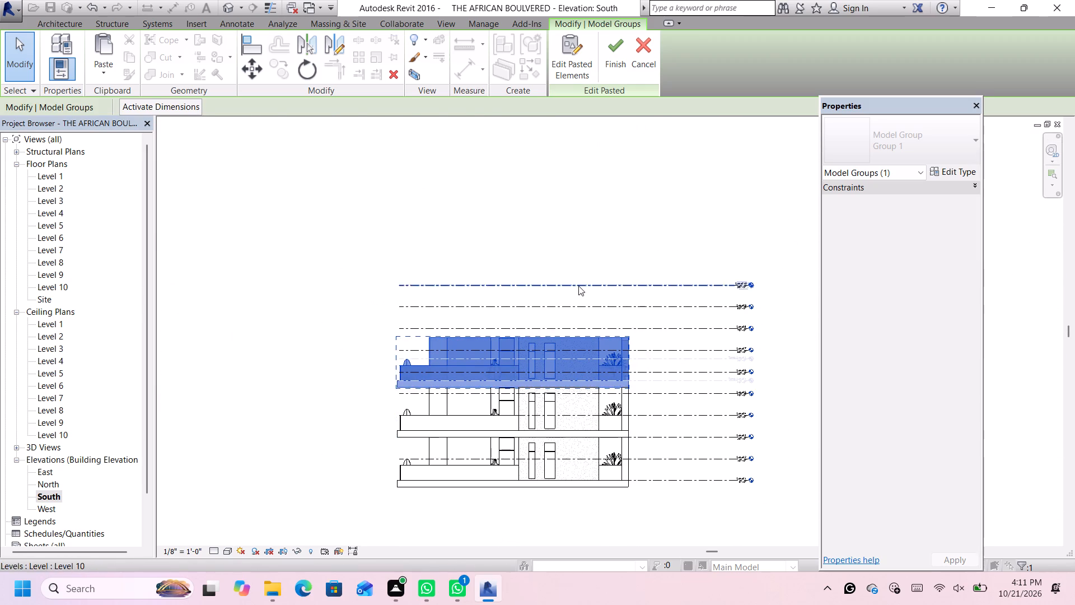
Paste a fourth copy of the storey group 70' 0" vertically above the original, at Level 8.
key(ctrl+v)
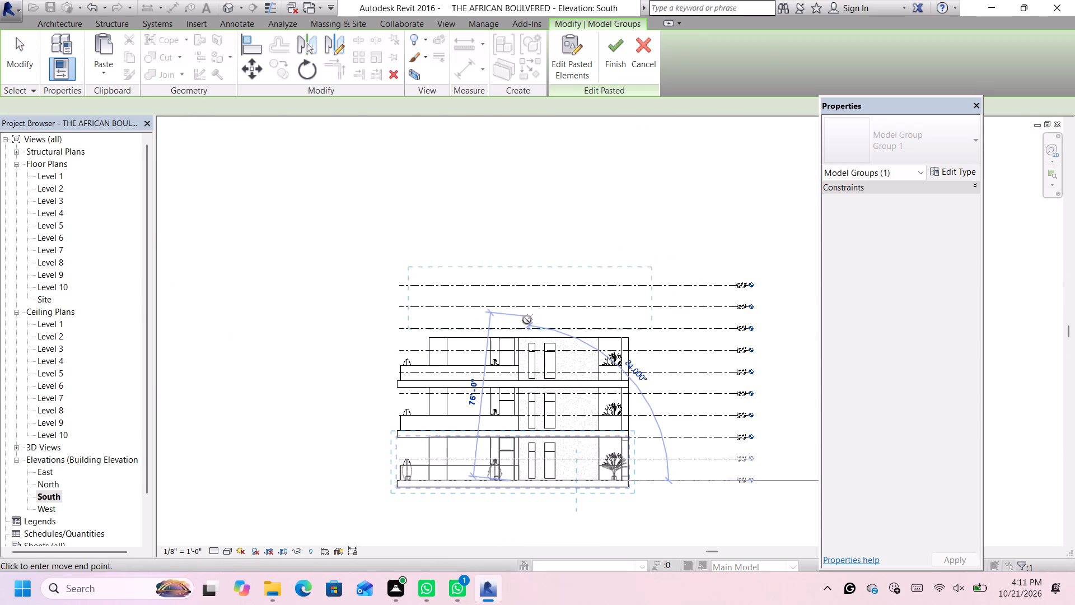
scroll(513, 331, up, 1)
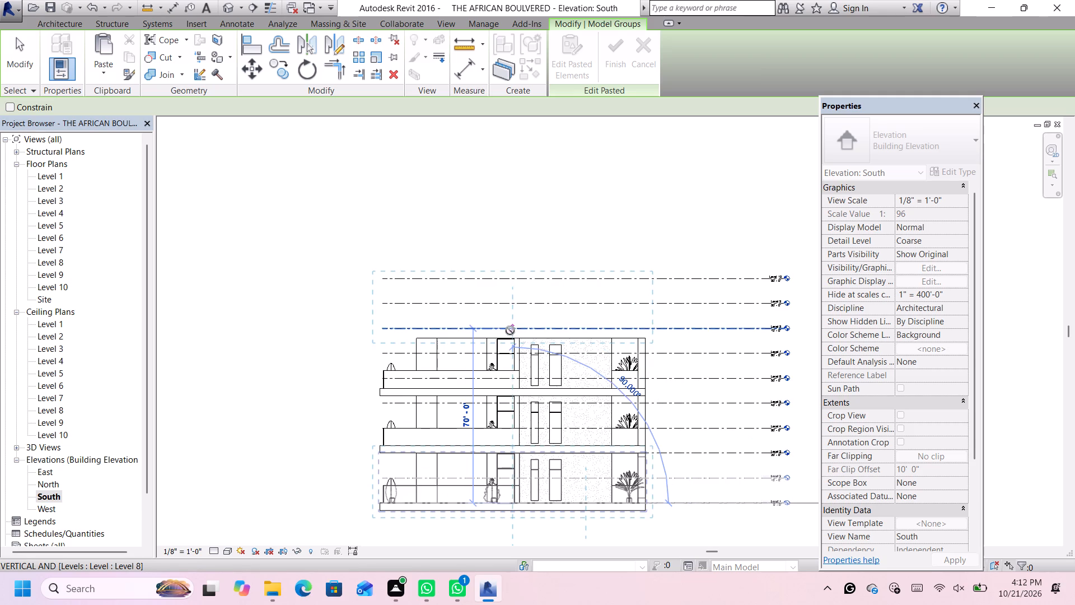
click(510, 331)
Nudge the fourth storey down until its slab rests on the third storey's wall tops, and finish the paste.
scroll(684, 341, up, 4)
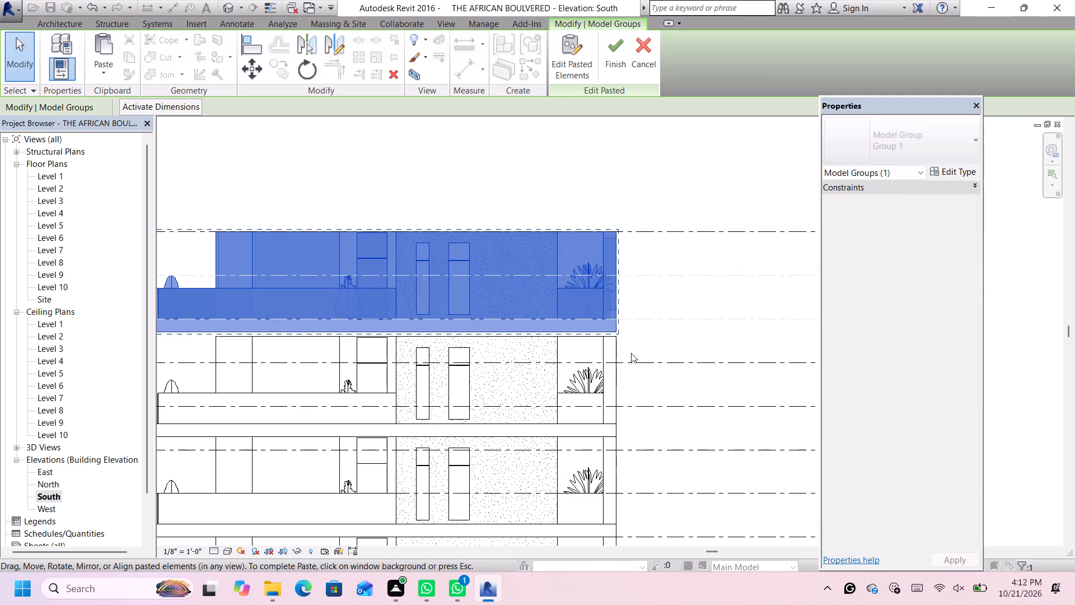
scroll(605, 348, up, 10)
key(Down)
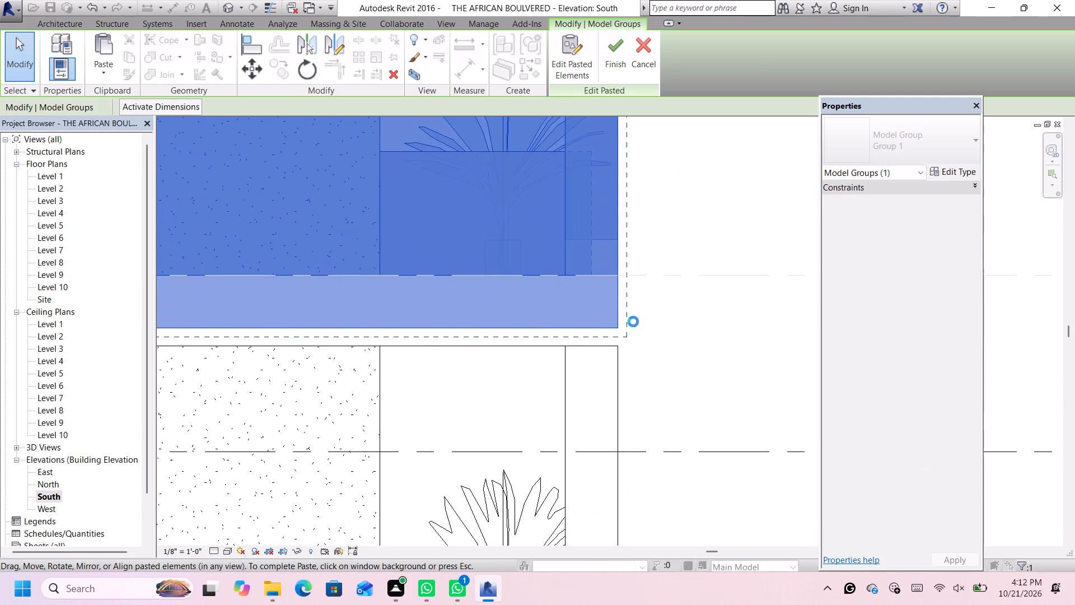
key(Down)
key(Down)
key(Down)
key(Down)
scroll(624, 345, up, 1)
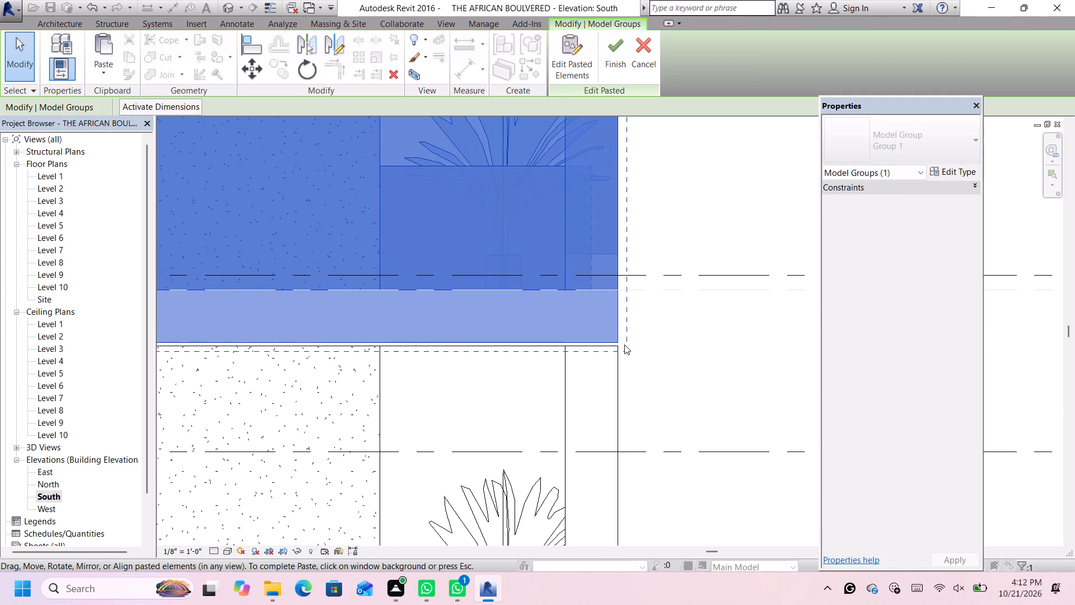
scroll(618, 352, up, 4)
key(Down)
key(Down)
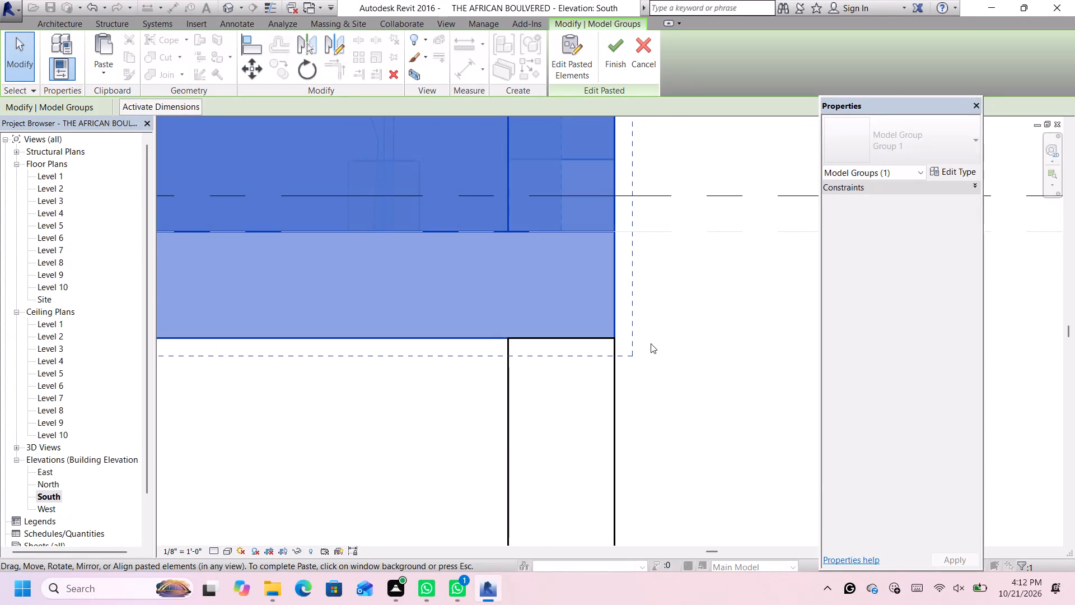
scroll(651, 344, down, 20)
scroll(651, 344, down, 1)
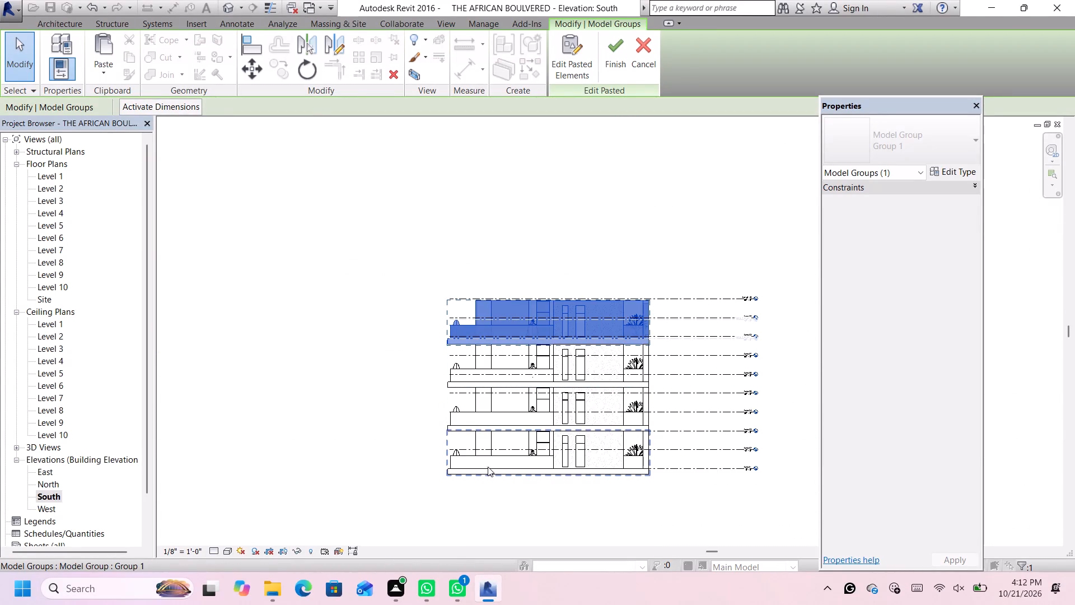
click(578, 252)
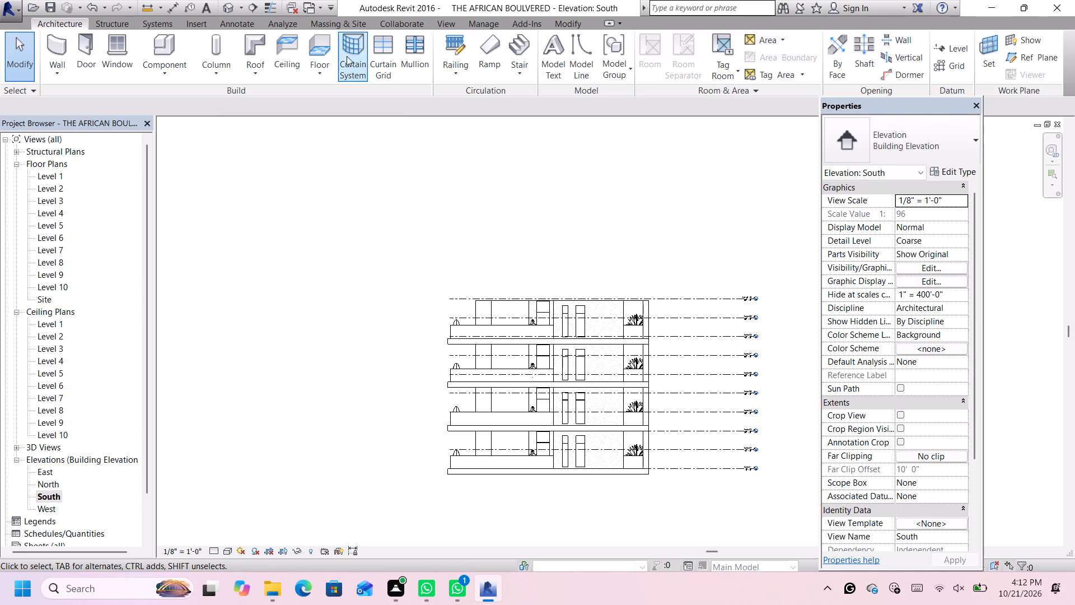
Return to the 3D view and examine the stacked storeys from the front.
click(223, 6)
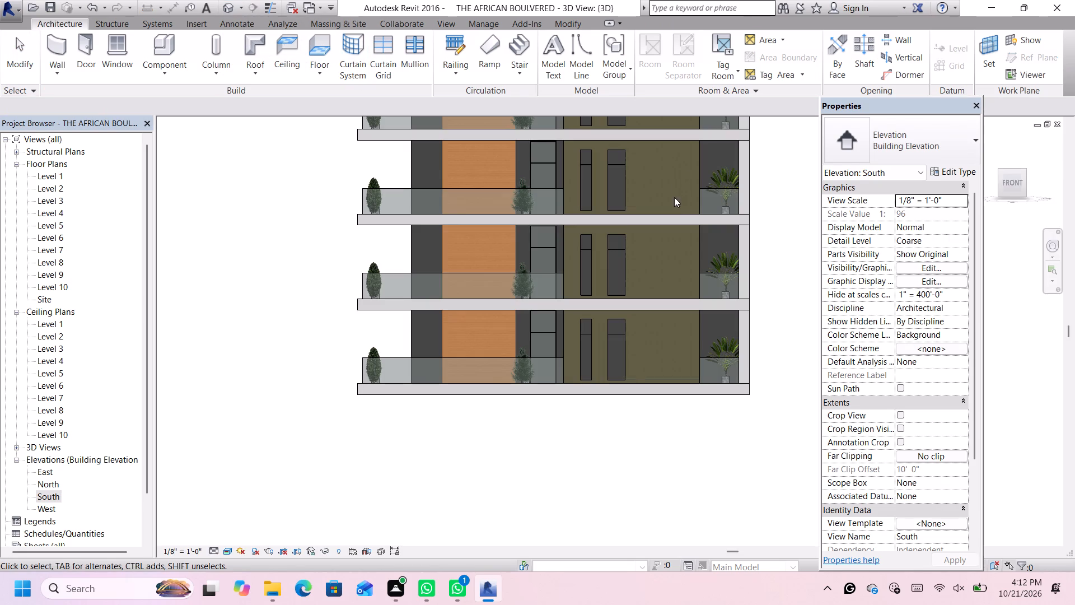
scroll(672, 207, down, 6)
middle_drag(777, 173, 742, 227)
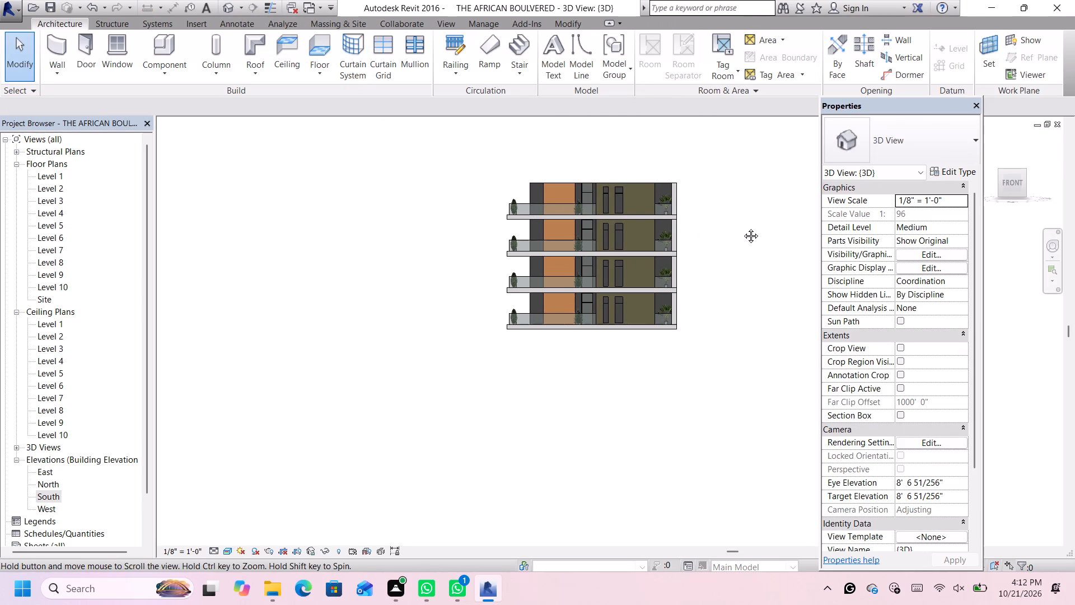
middle_drag(742, 227, 742, 229)
middle_drag(682, 178, 682, 180)
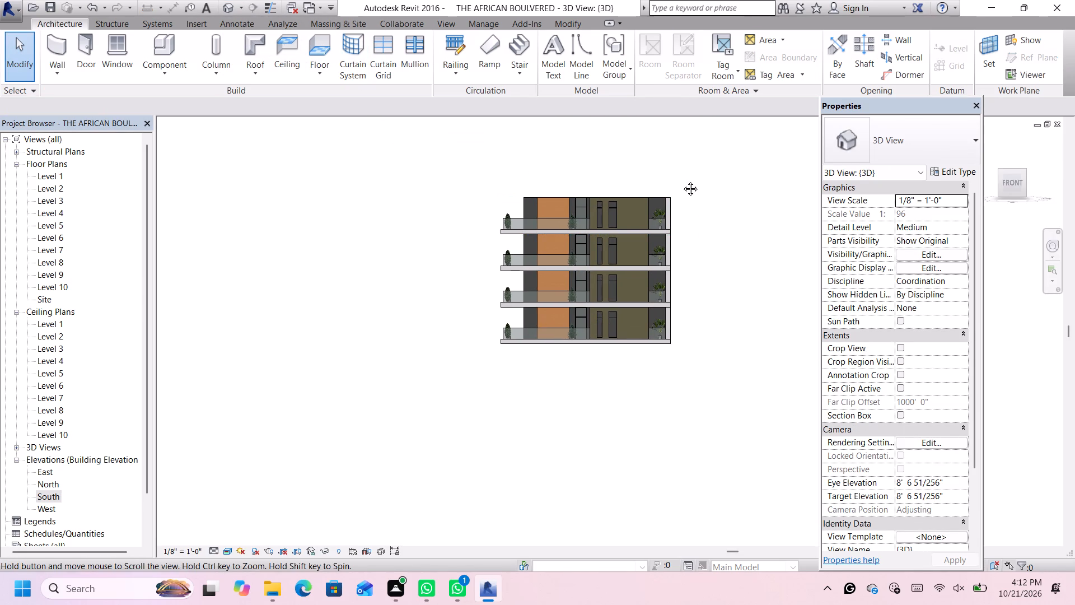
middle_drag(682, 180, 684, 202)
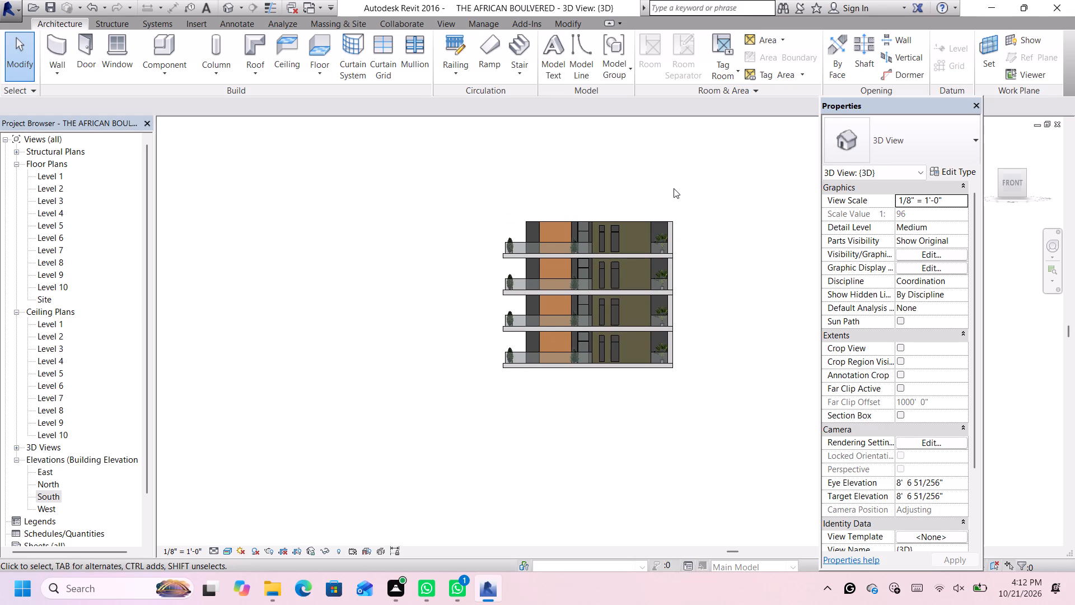
scroll(674, 188, up, 2)
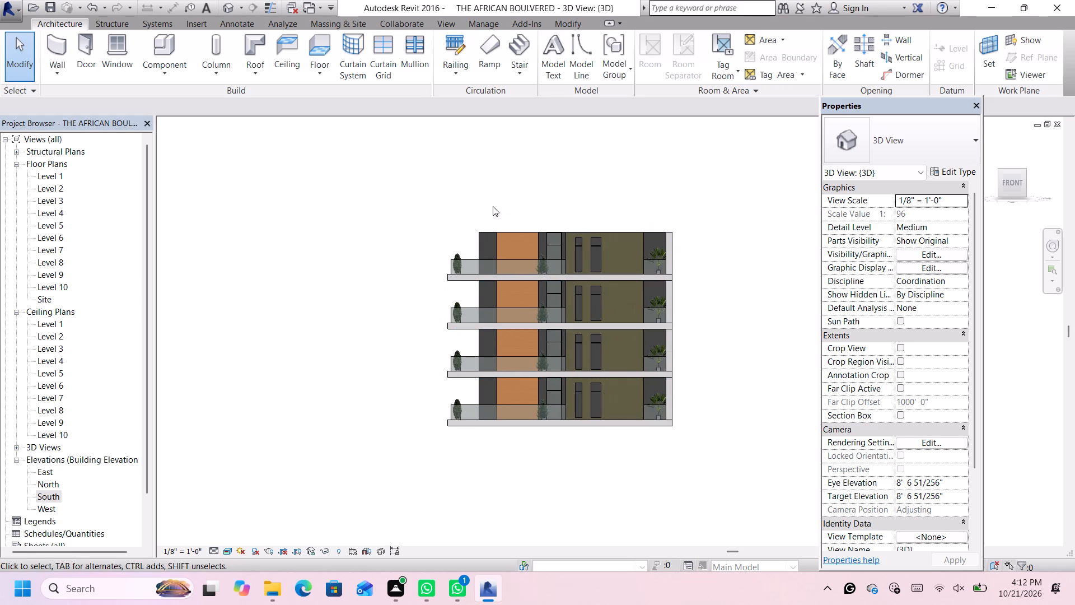
click(227, 10)
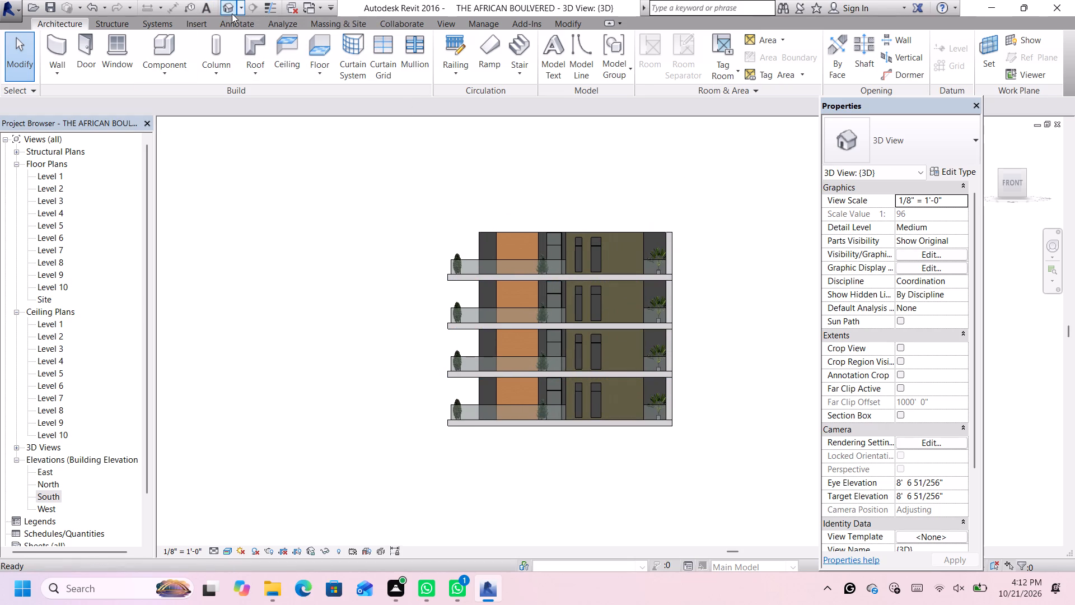
Ungroup the topmost storey copy so its elements can be edited individually.
click(1000, 170)
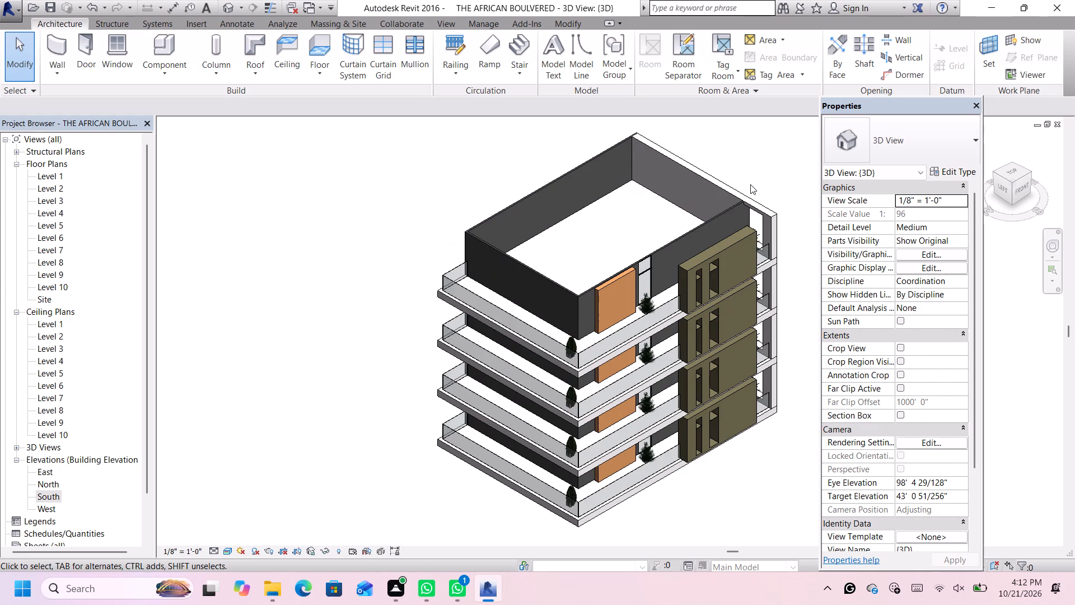
scroll(750, 184, up, 2)
click(739, 202)
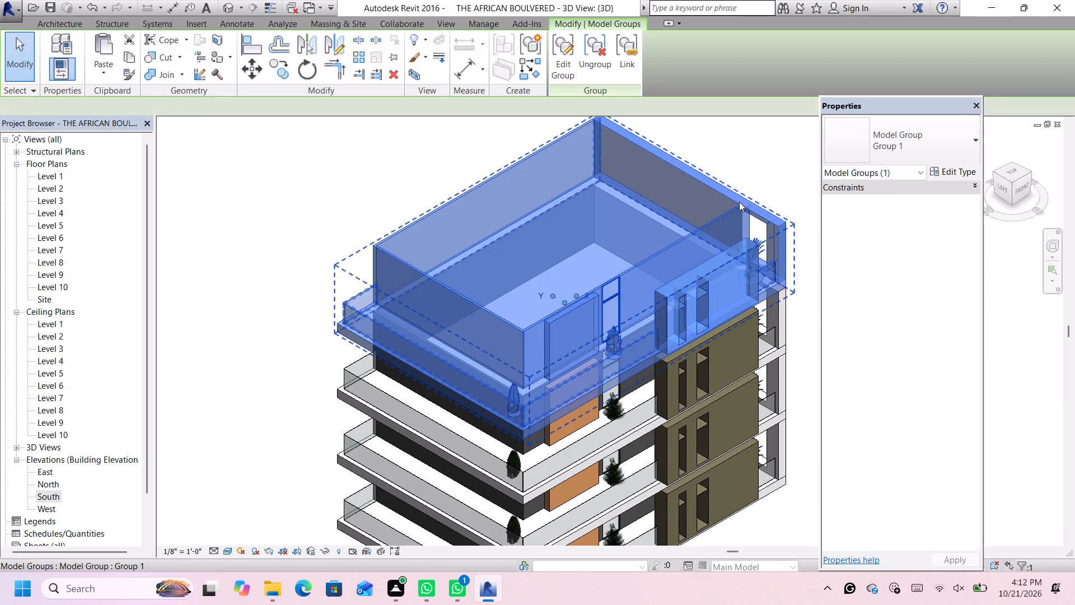
click(588, 44)
click(769, 163)
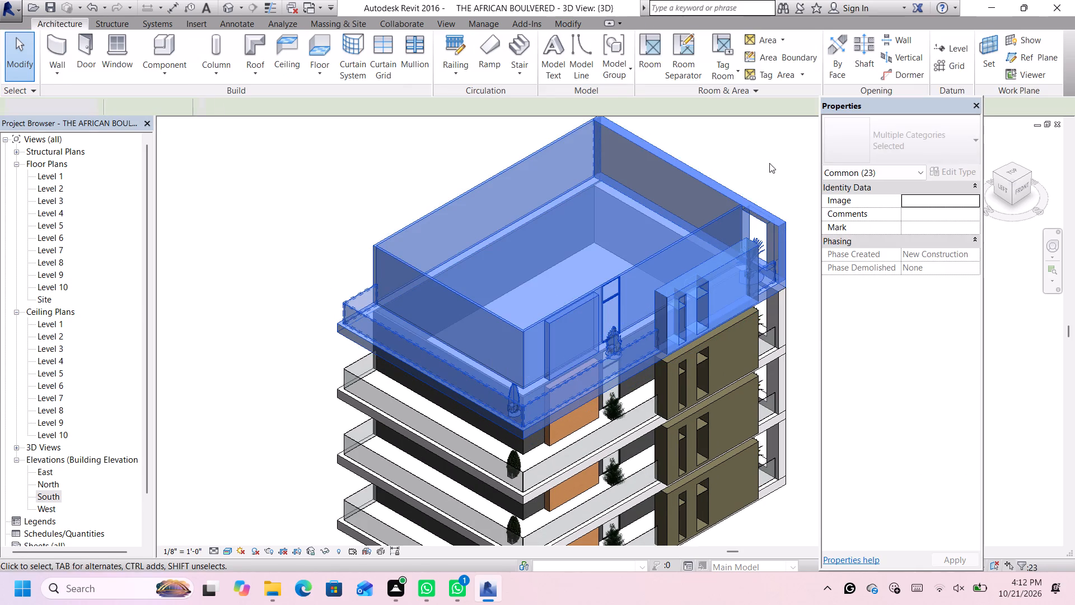
Delete all walls of the top storey, including the thick 3' side wall, the orange panel and the olive feature wall.
click(717, 190)
key(Delete)
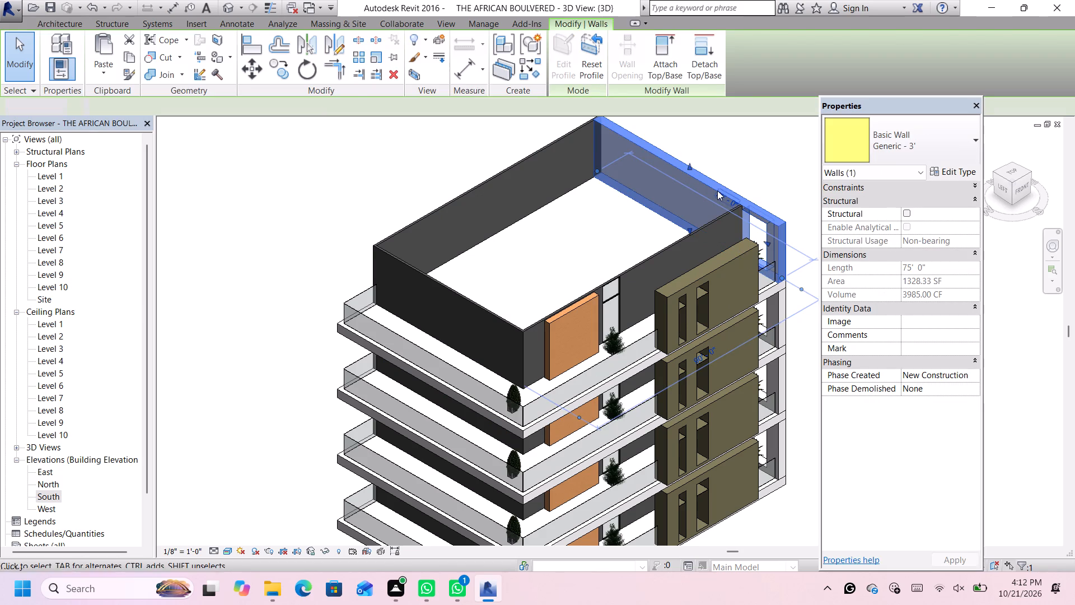
click(691, 235)
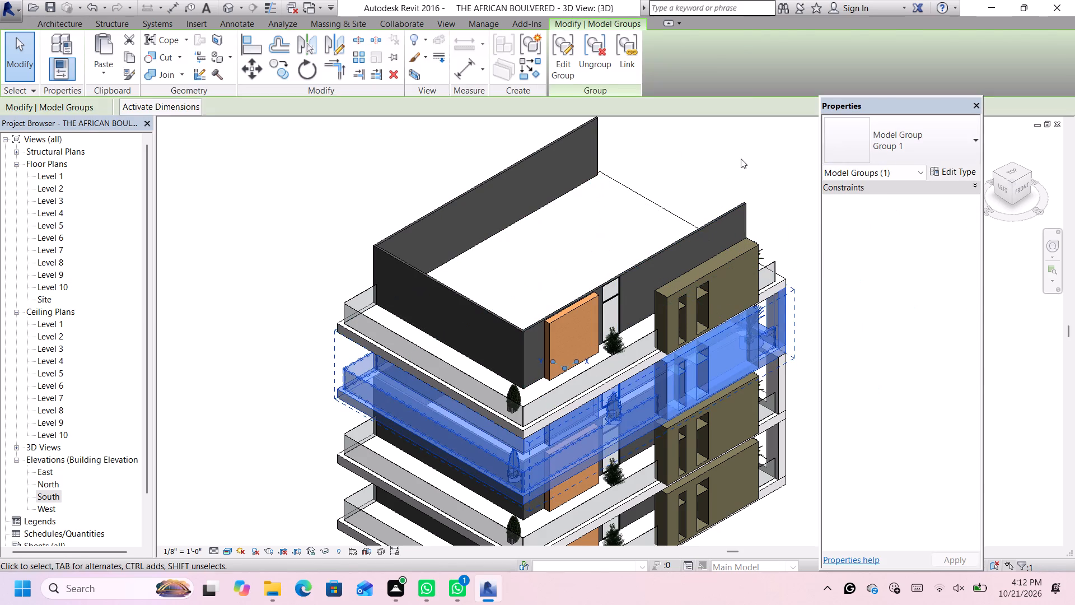
click(741, 159)
click(563, 141)
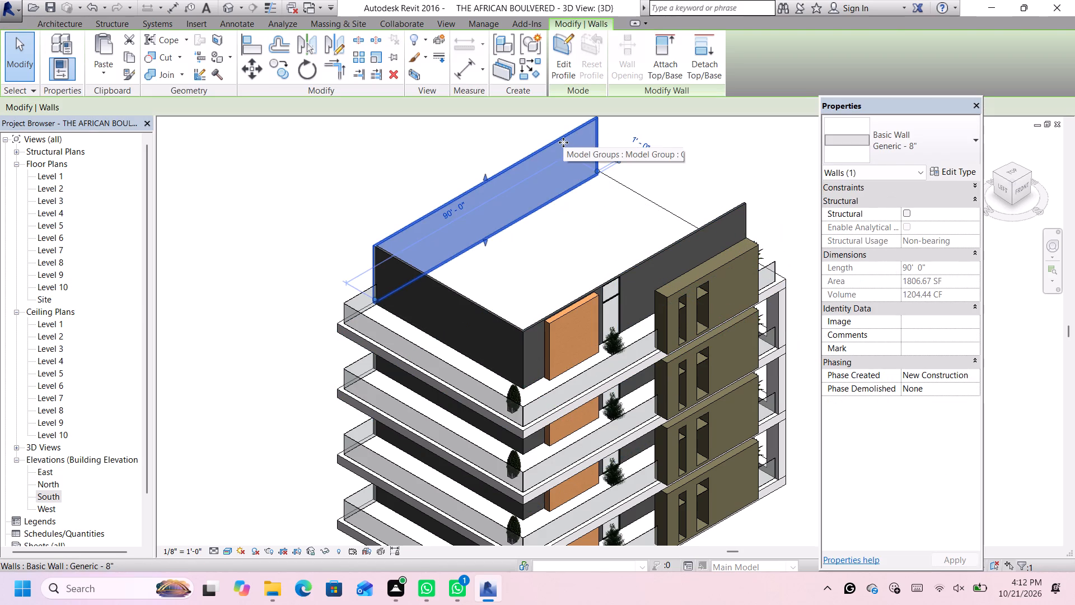
key(Delete)
click(494, 313)
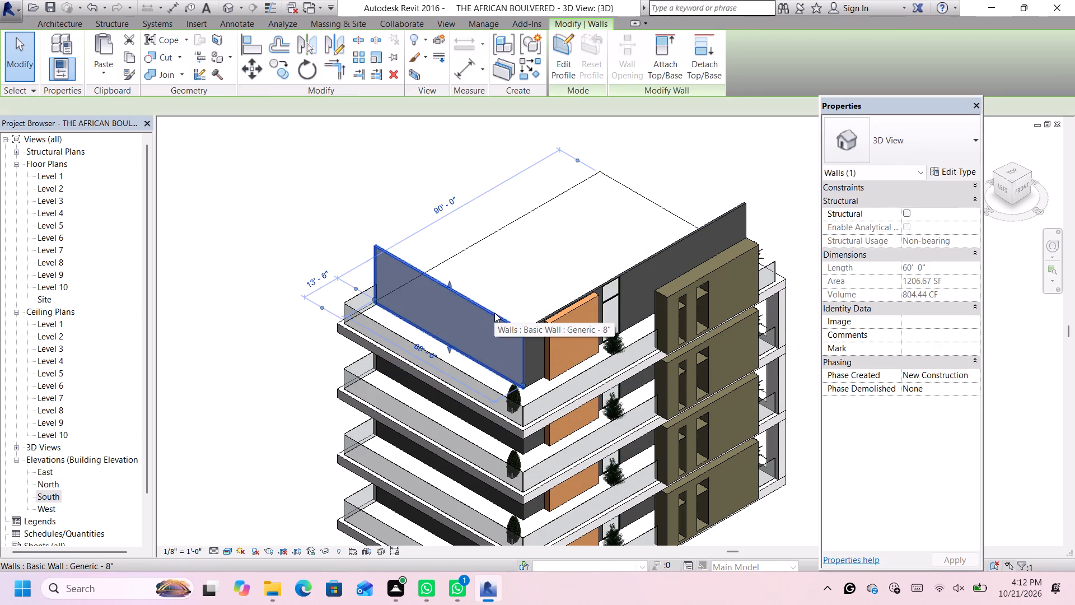
key(Delete)
click(540, 332)
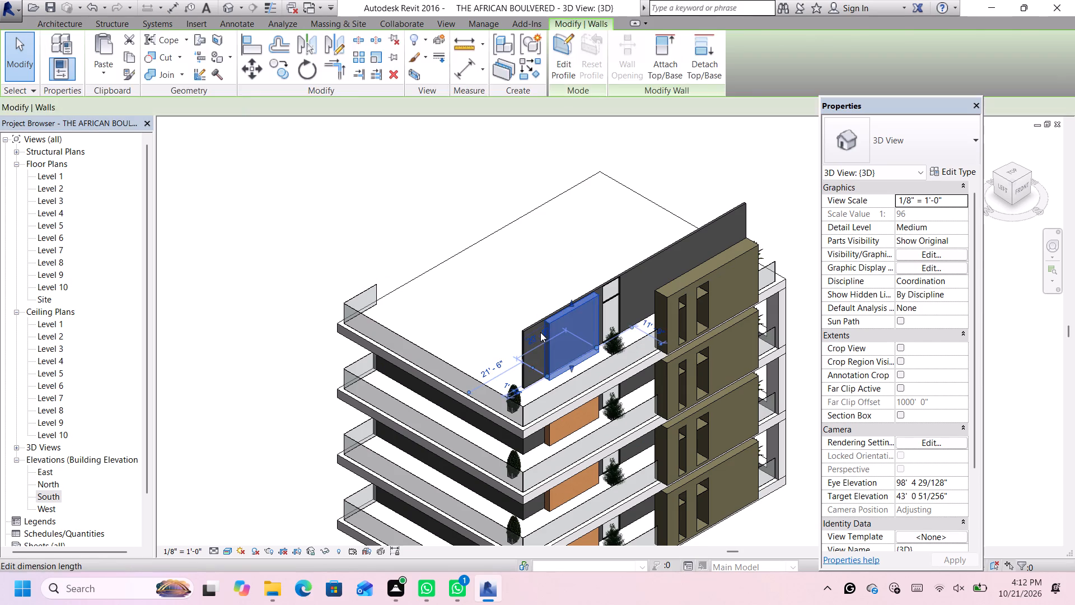
key(Delete)
click(536, 326)
key(Delete)
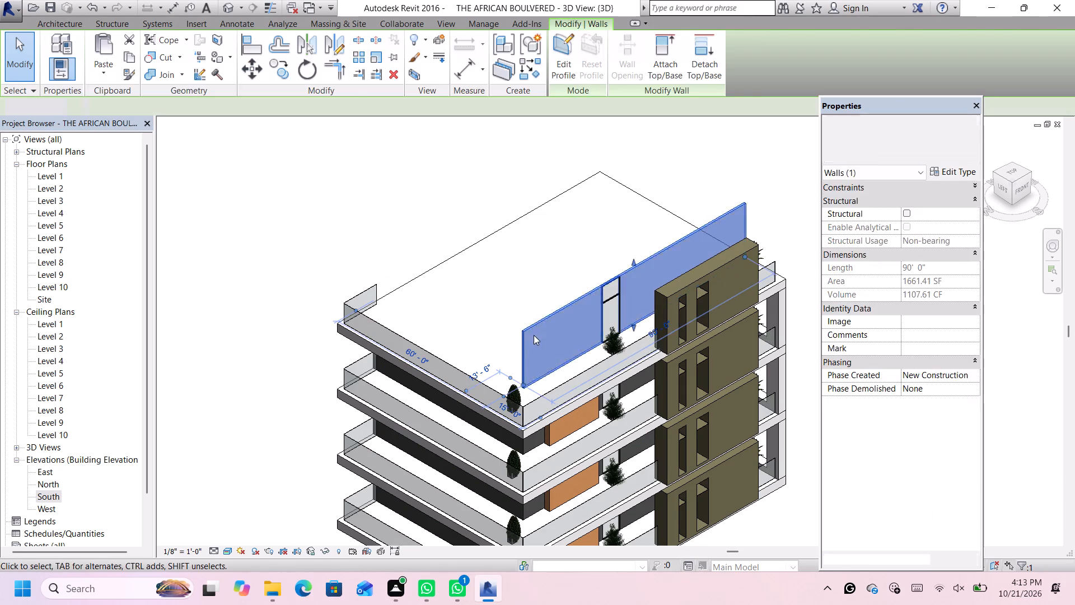
click(691, 304)
key(Delete)
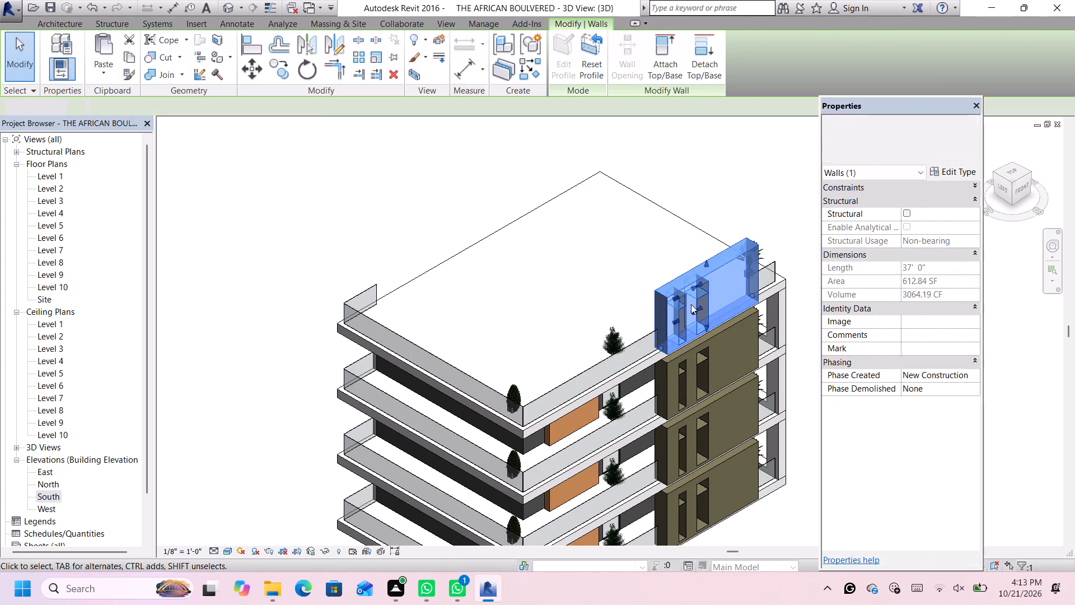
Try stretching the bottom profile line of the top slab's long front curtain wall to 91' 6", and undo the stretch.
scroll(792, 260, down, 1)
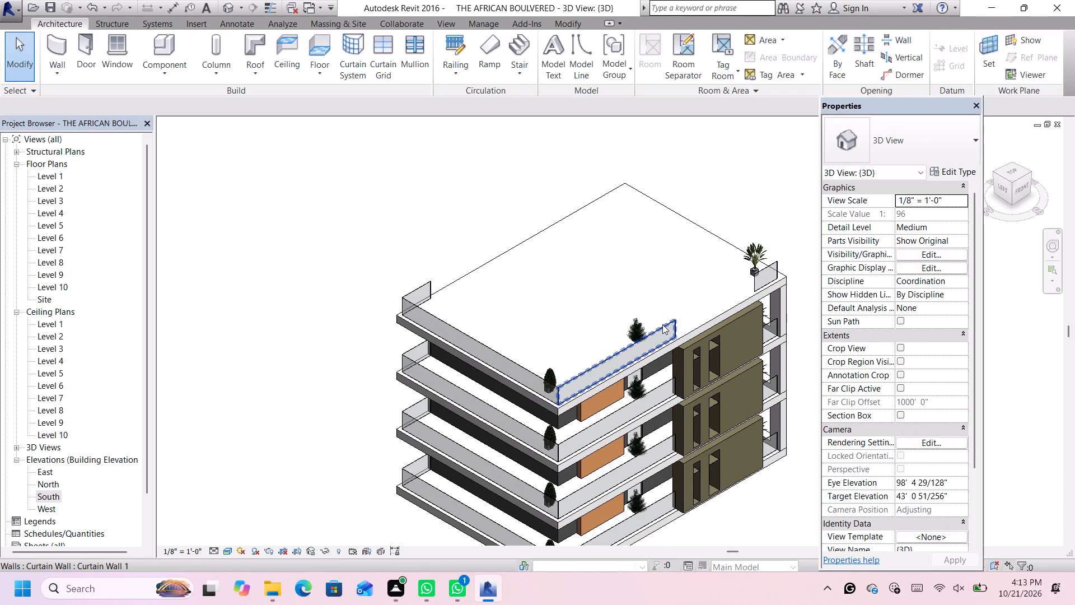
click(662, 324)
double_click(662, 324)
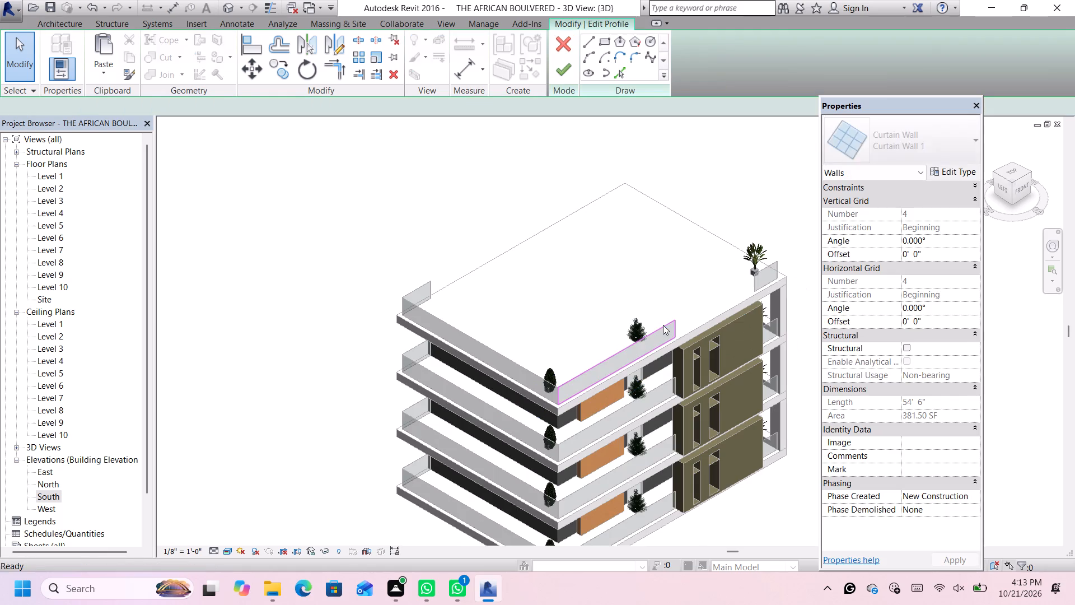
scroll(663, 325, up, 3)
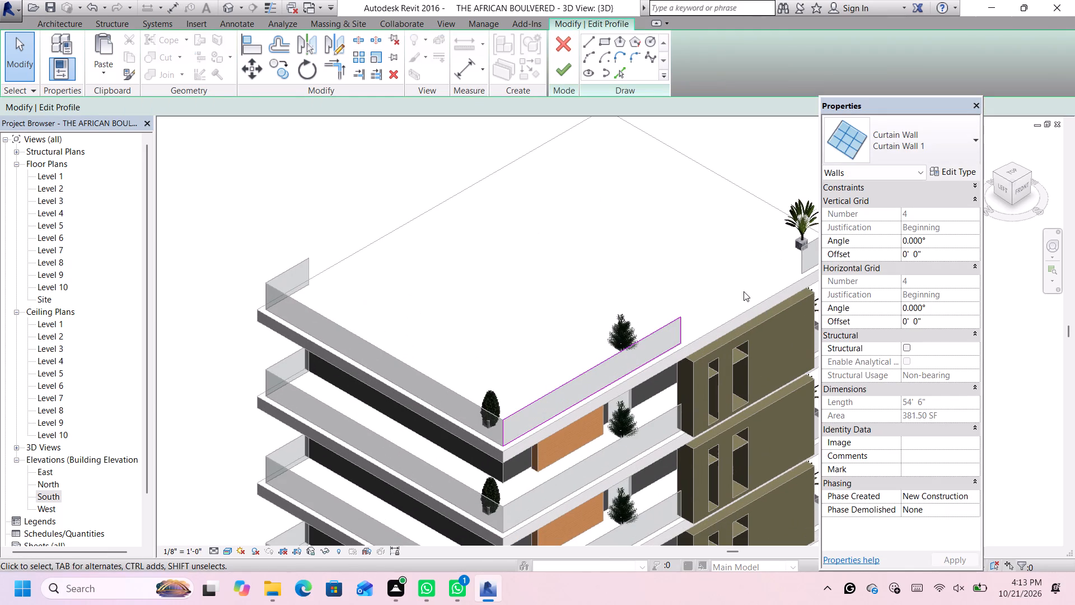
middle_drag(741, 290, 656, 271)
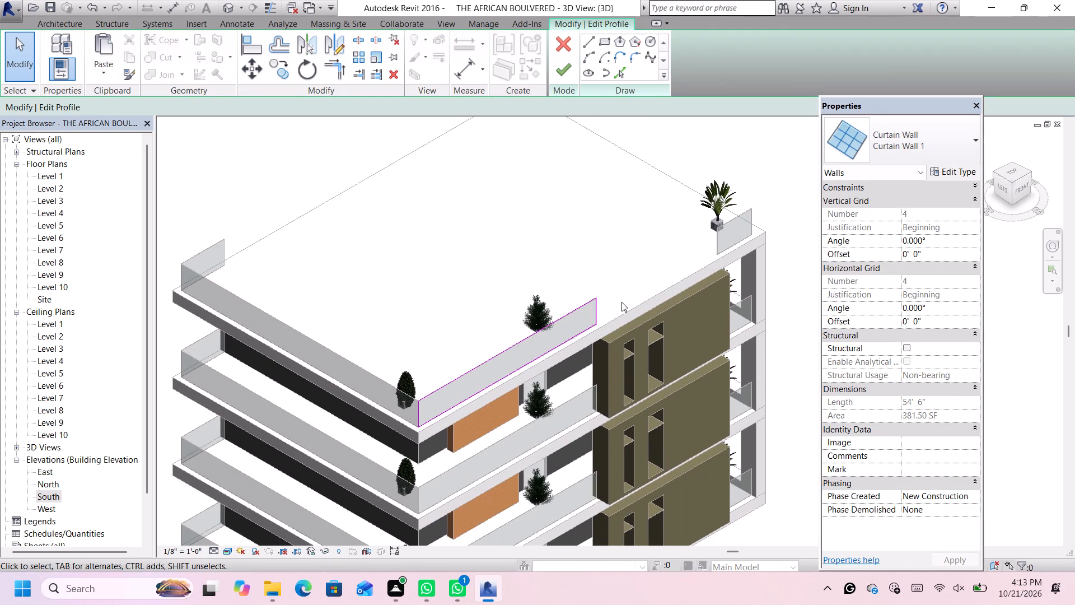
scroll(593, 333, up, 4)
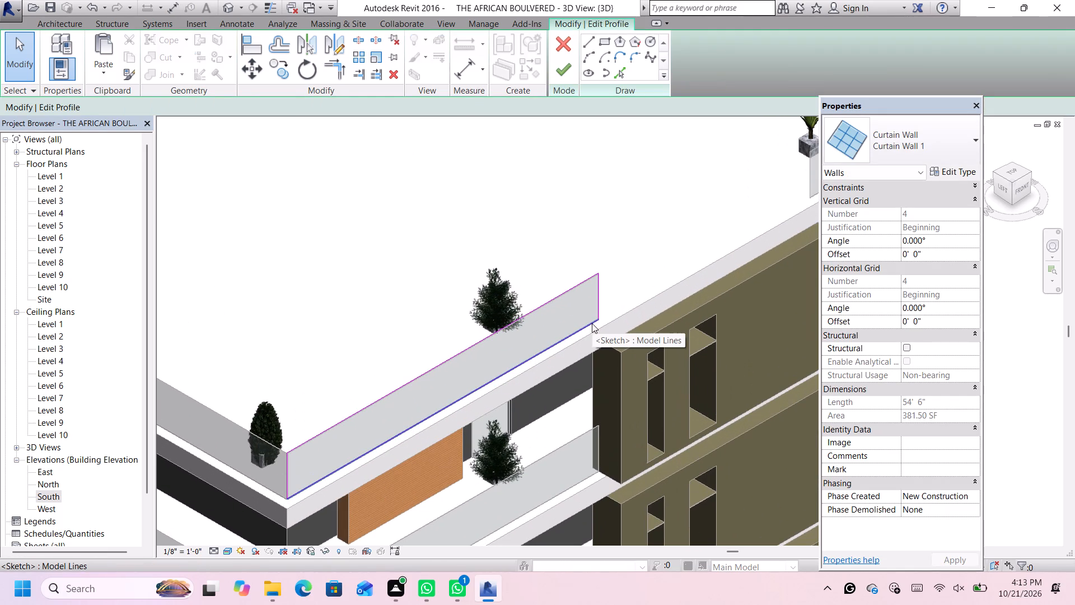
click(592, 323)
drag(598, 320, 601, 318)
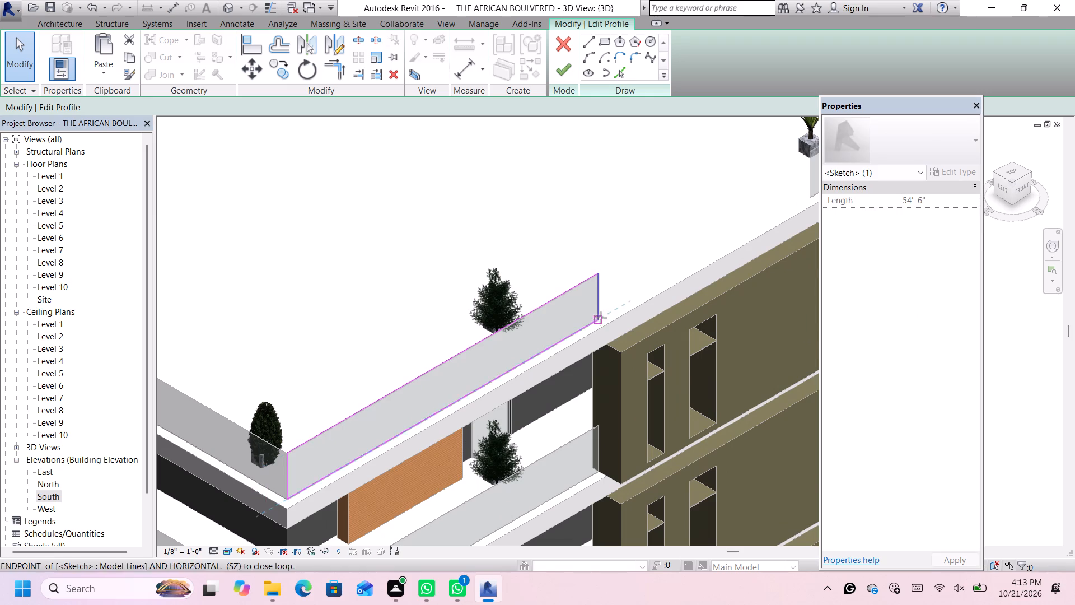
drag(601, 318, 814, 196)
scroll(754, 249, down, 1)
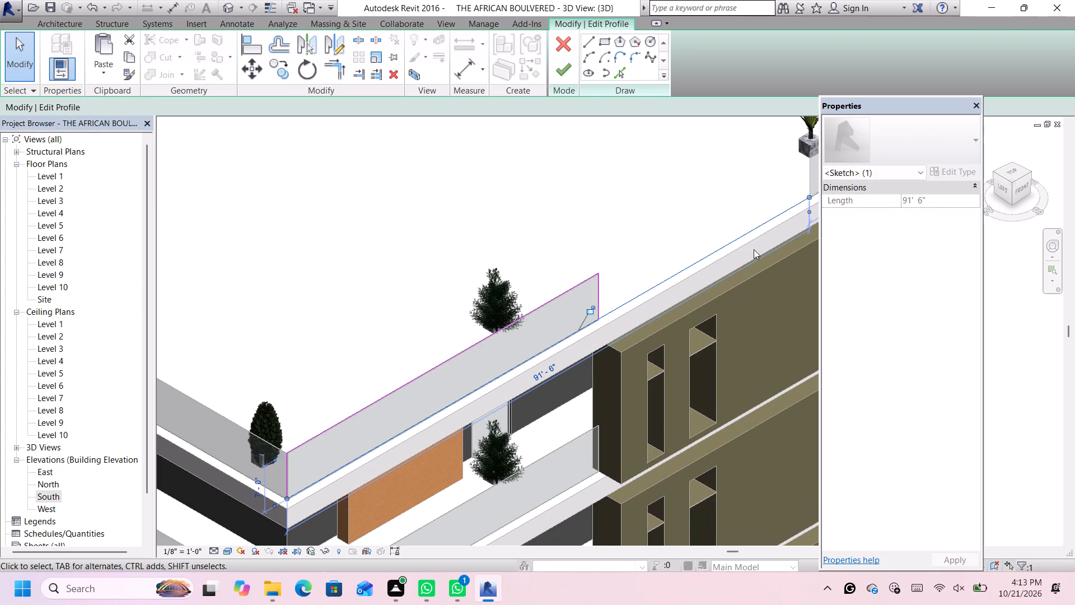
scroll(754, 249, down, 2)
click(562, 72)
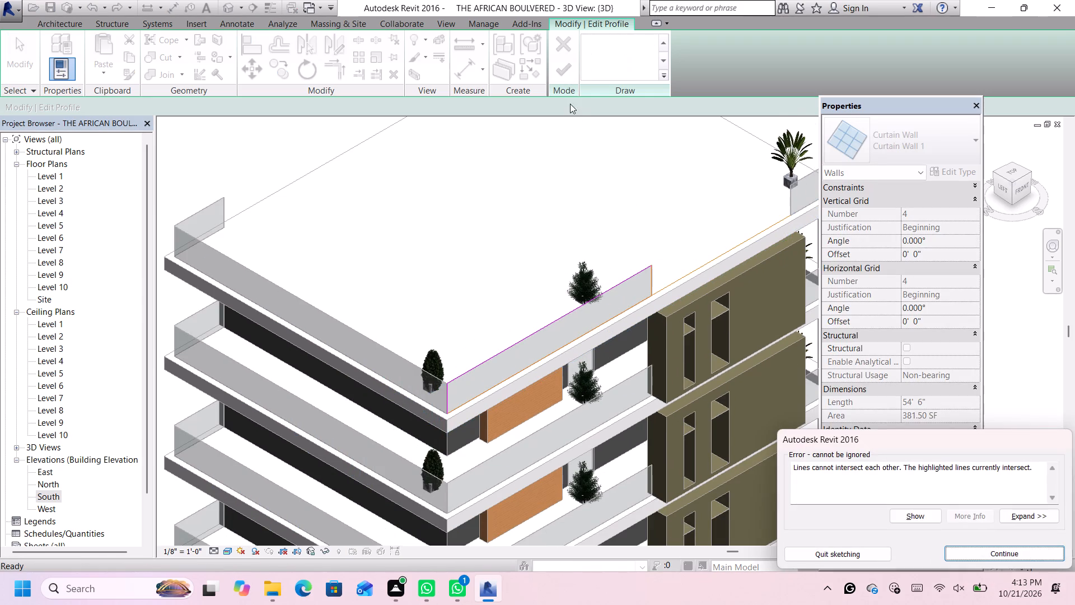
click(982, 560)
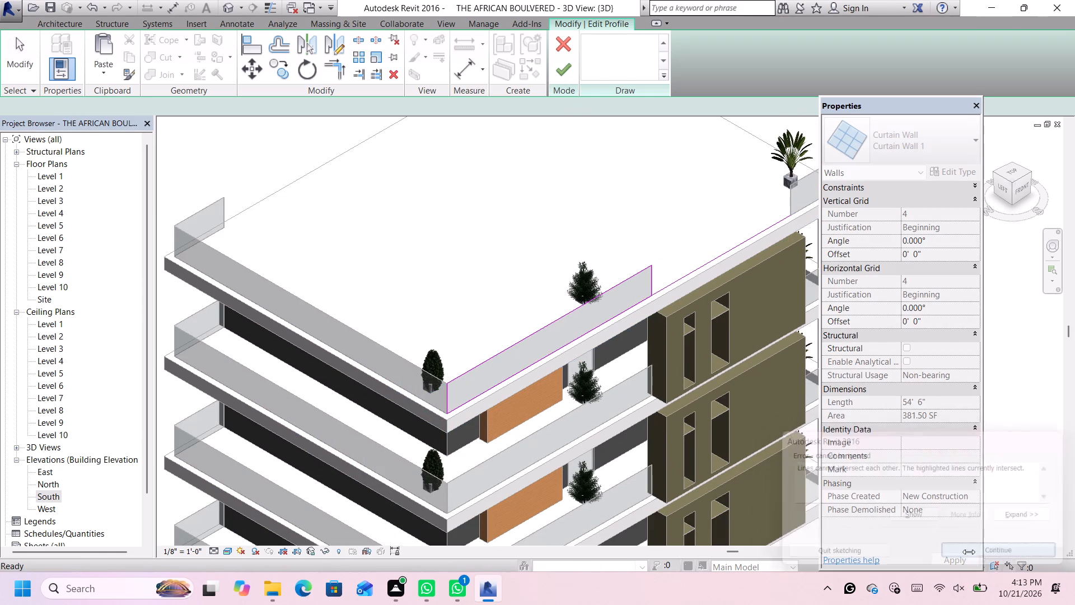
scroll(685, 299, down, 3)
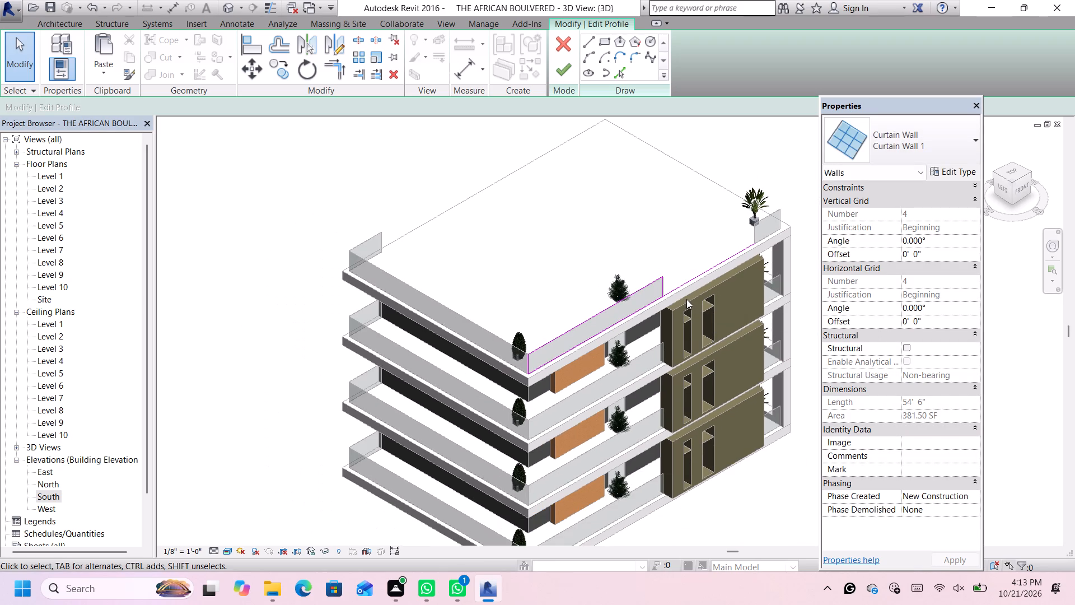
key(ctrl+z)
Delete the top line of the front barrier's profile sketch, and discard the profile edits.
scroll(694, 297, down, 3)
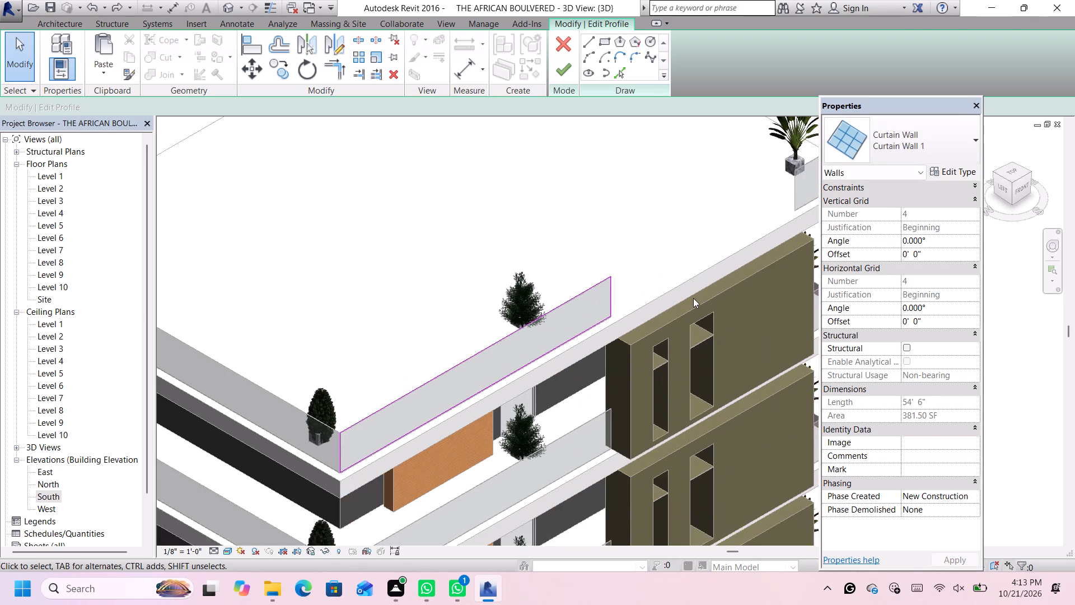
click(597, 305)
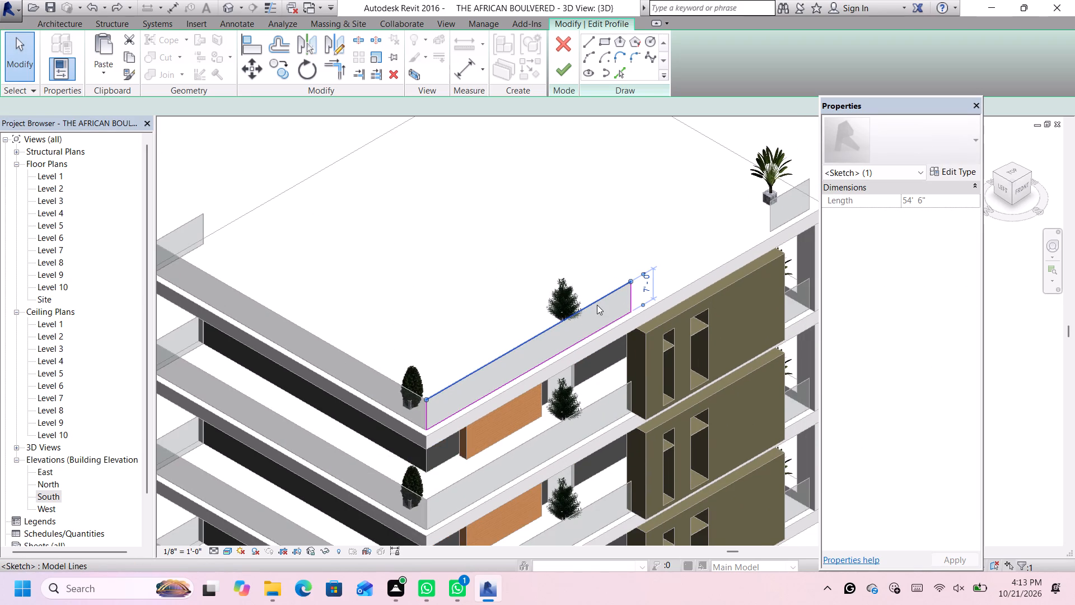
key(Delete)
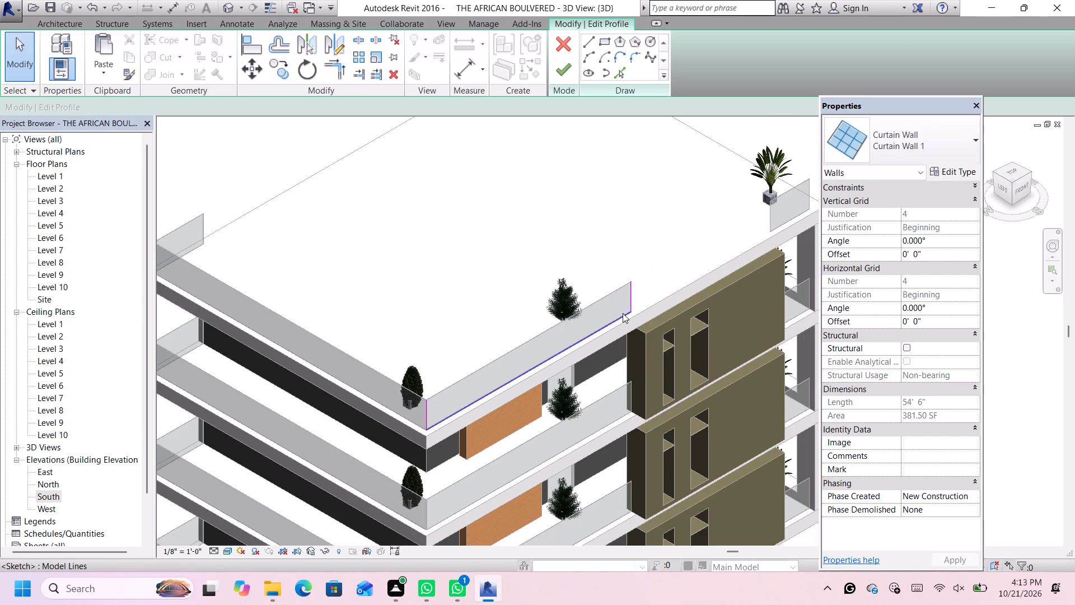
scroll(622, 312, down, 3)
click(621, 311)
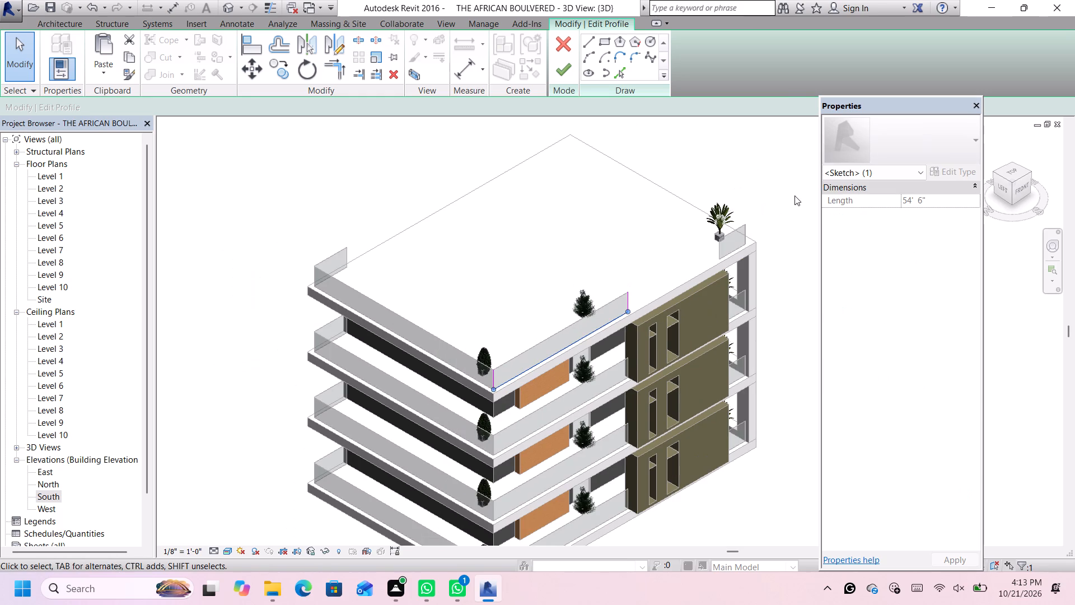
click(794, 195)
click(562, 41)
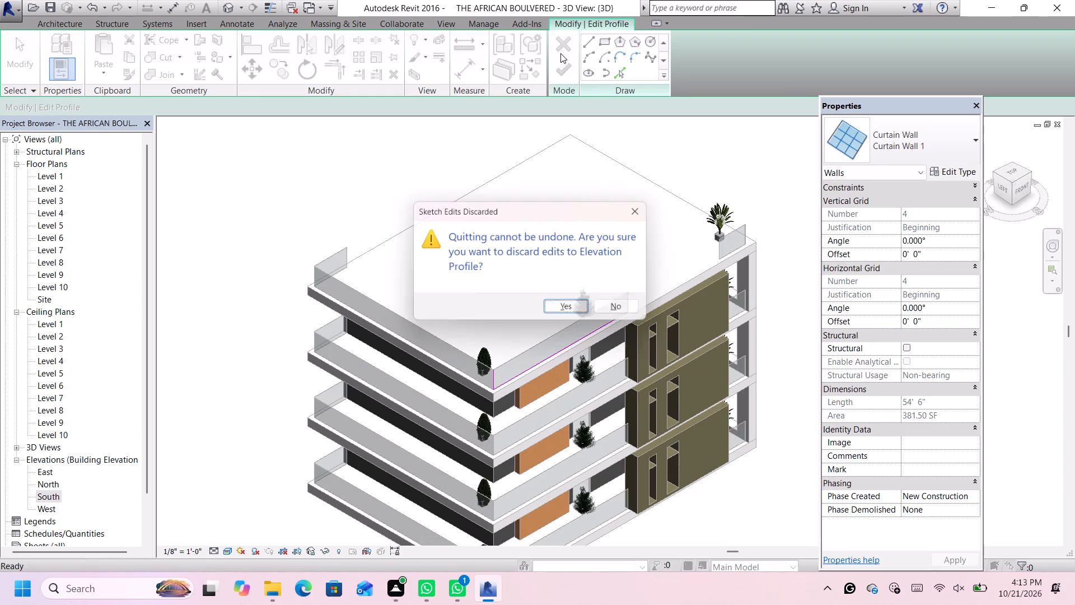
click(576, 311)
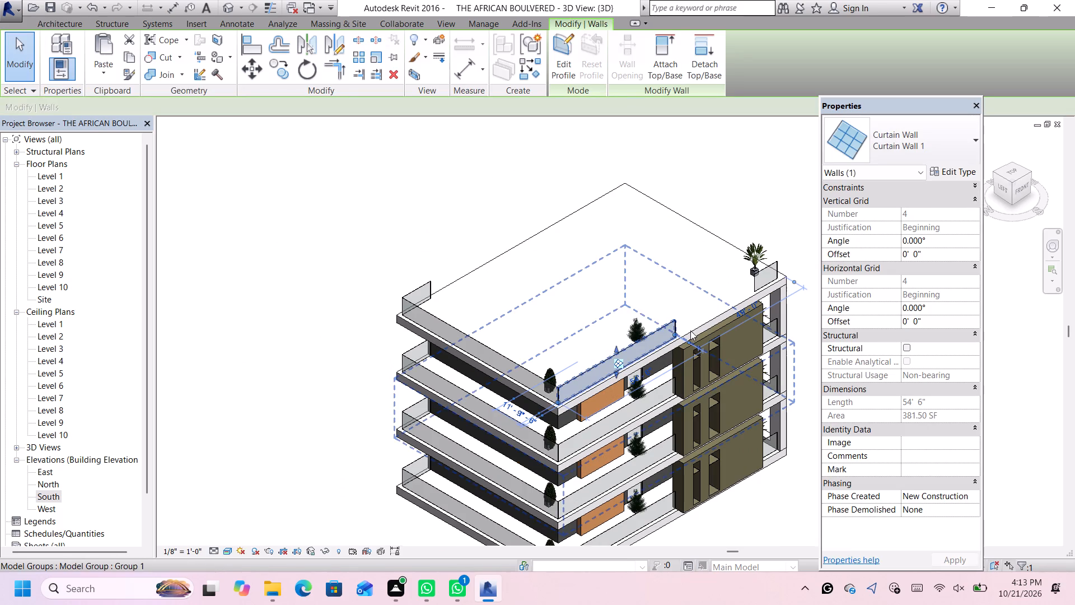
Delete both front curtain wall barriers and the short one on the back edge of the top slab, keeping the left-side barrier.
key(Delete)
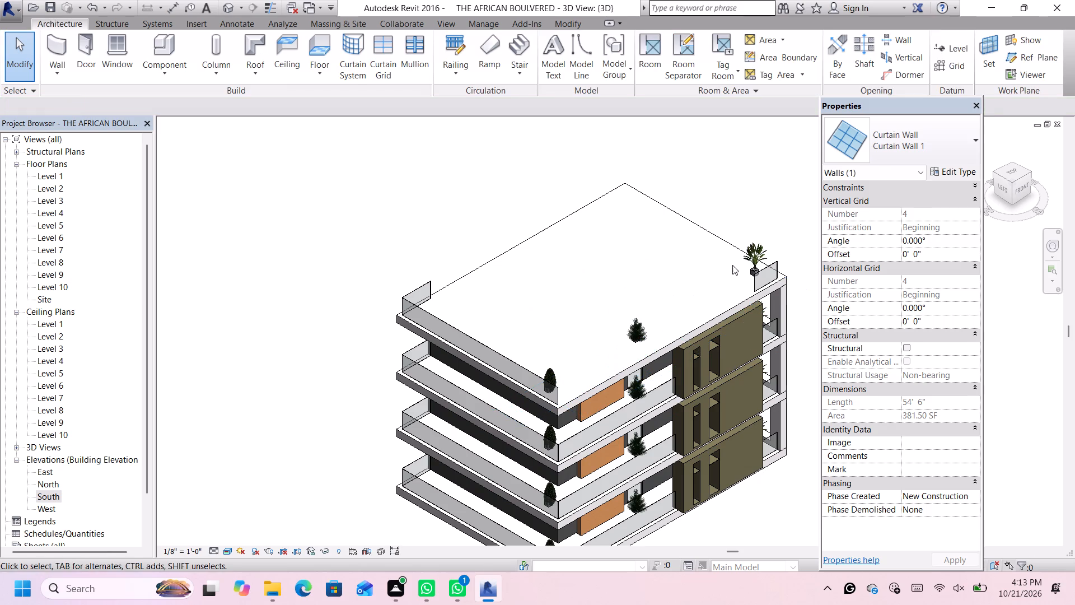
click(755, 280)
key(Delete)
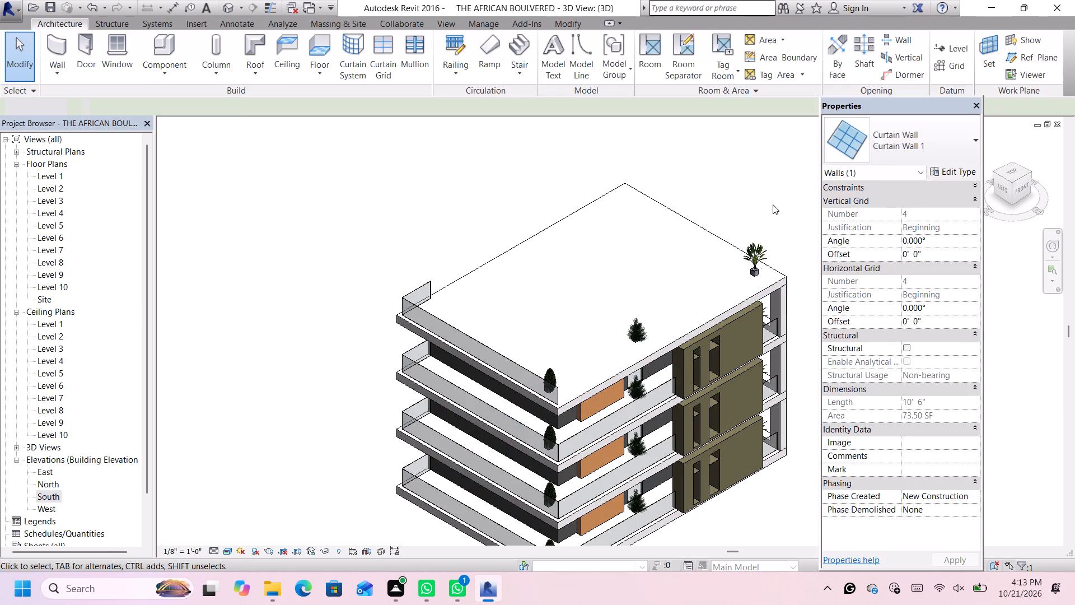
click(430, 284)
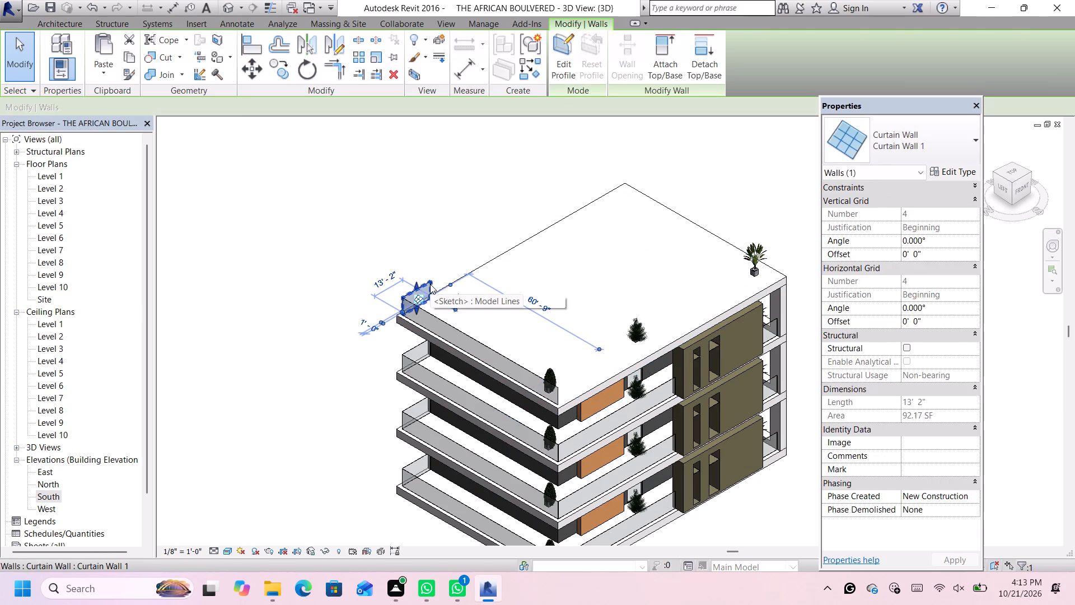
key(Delete)
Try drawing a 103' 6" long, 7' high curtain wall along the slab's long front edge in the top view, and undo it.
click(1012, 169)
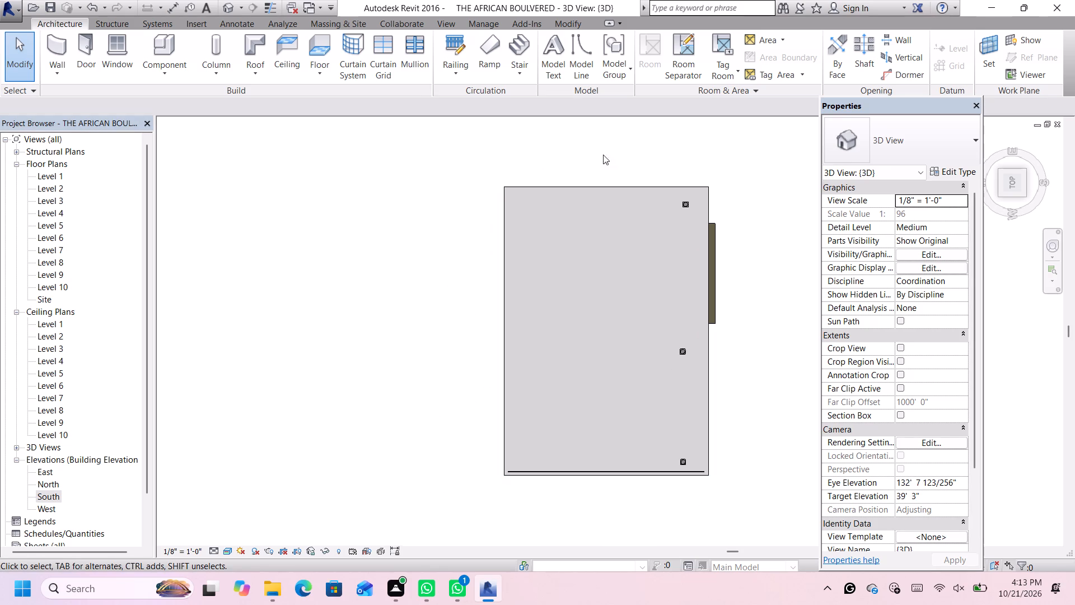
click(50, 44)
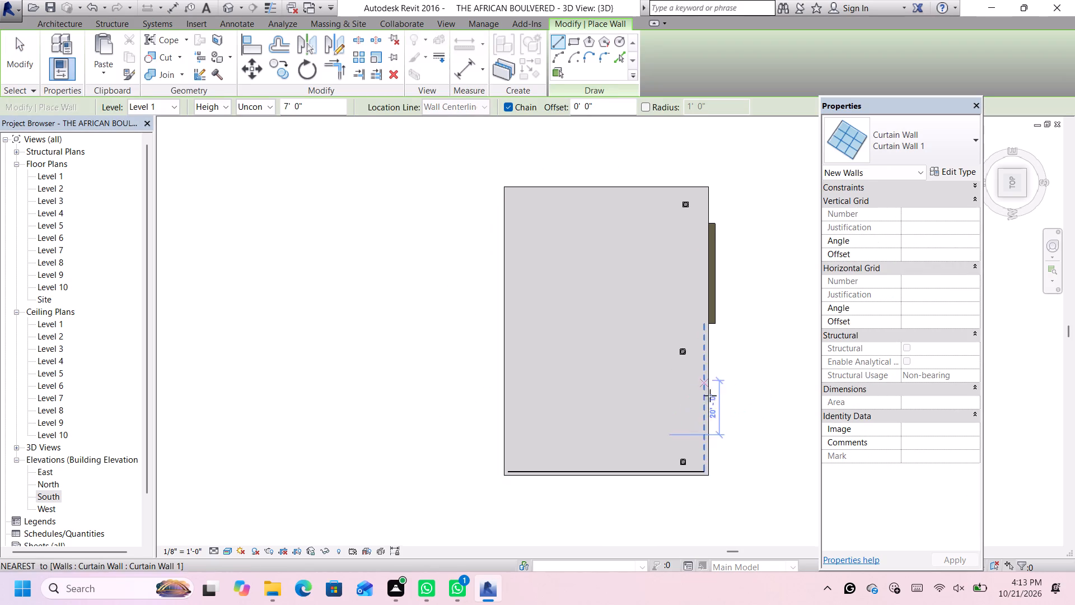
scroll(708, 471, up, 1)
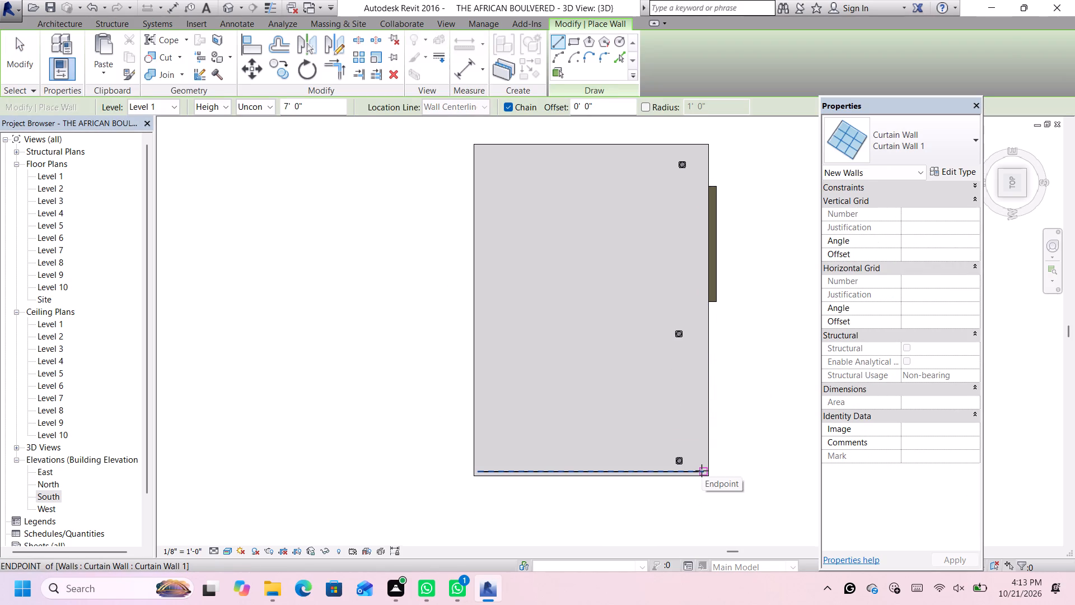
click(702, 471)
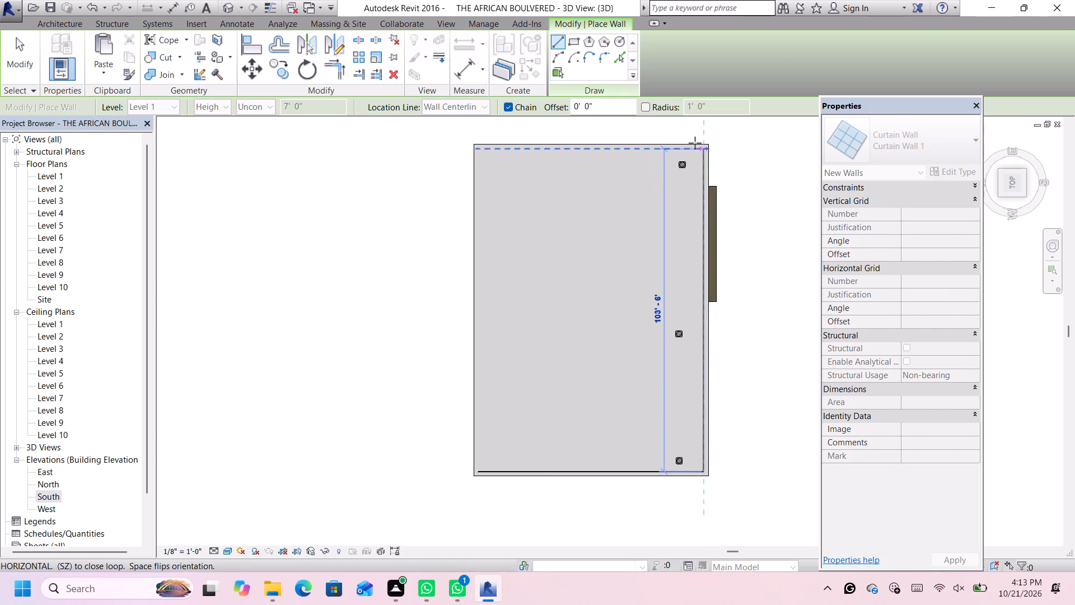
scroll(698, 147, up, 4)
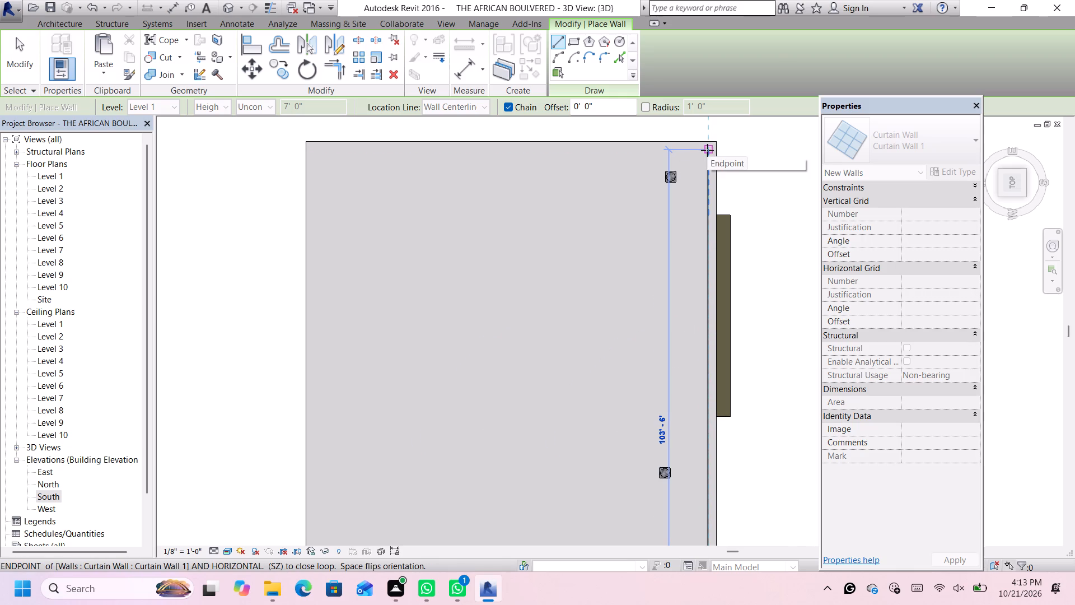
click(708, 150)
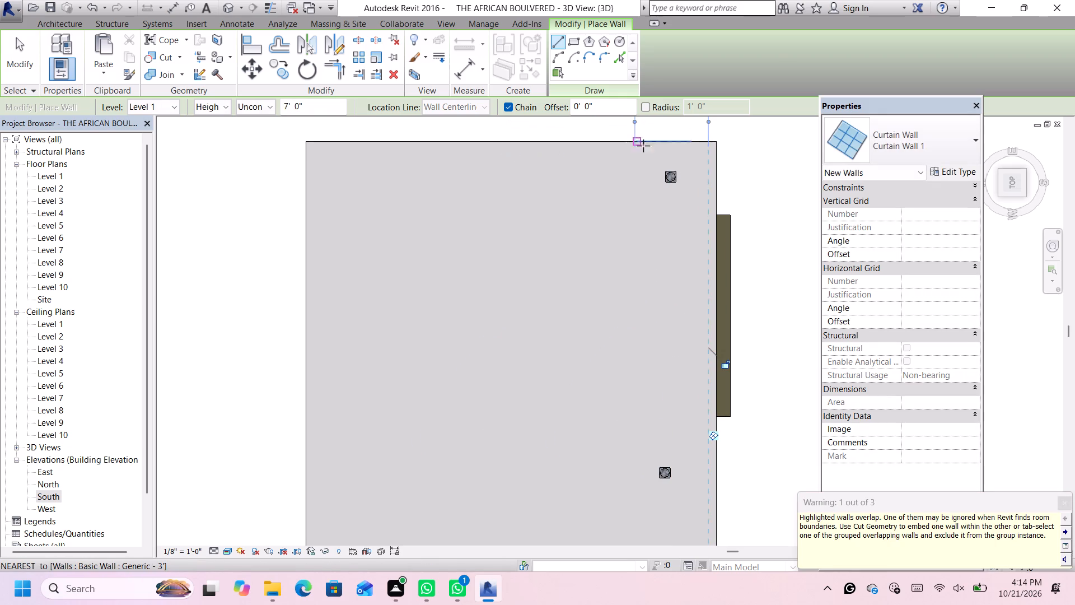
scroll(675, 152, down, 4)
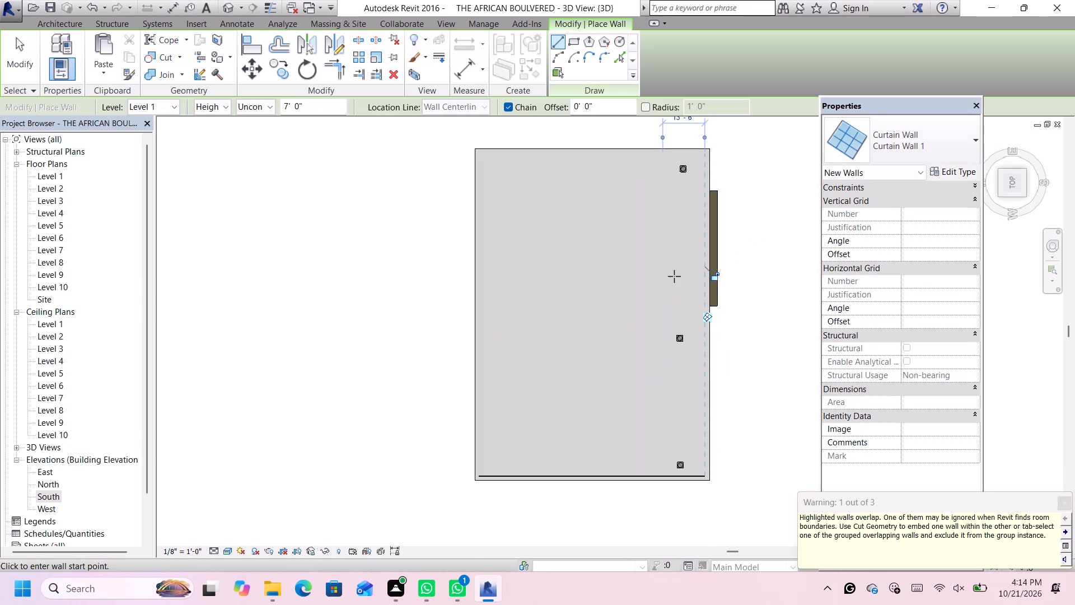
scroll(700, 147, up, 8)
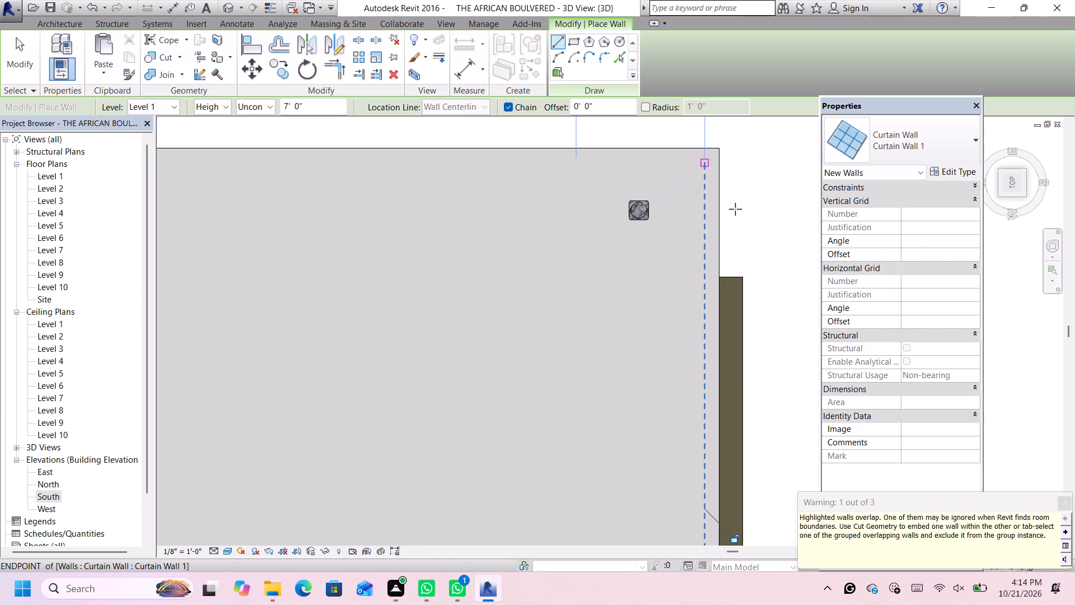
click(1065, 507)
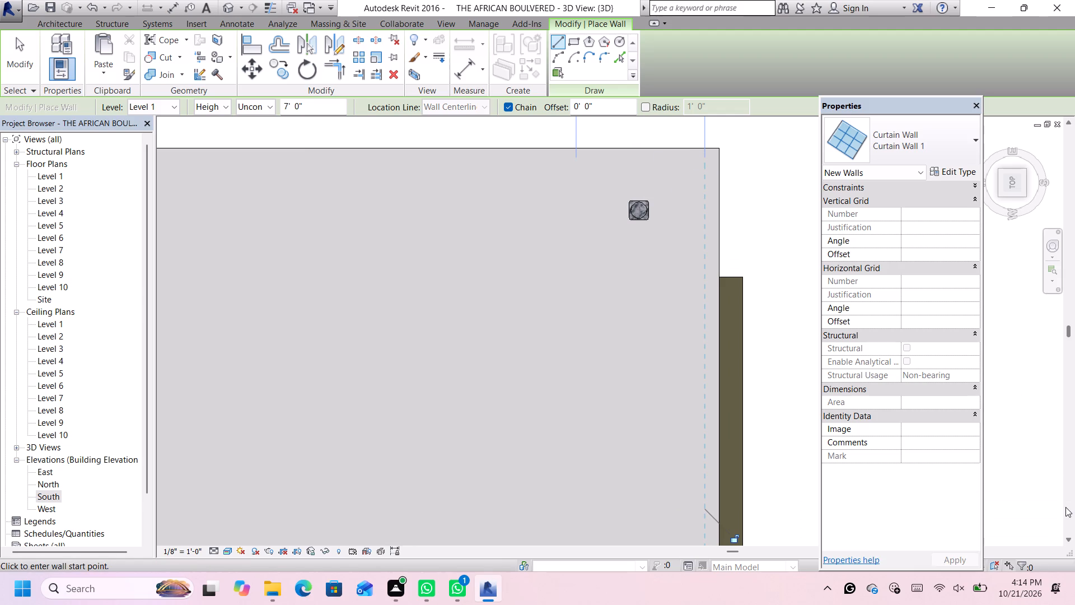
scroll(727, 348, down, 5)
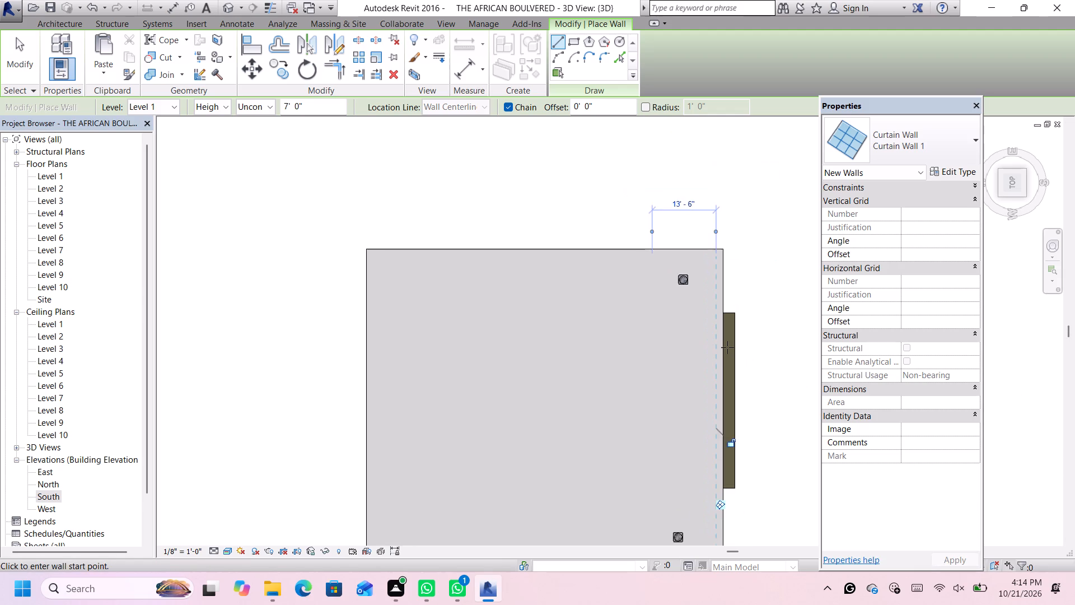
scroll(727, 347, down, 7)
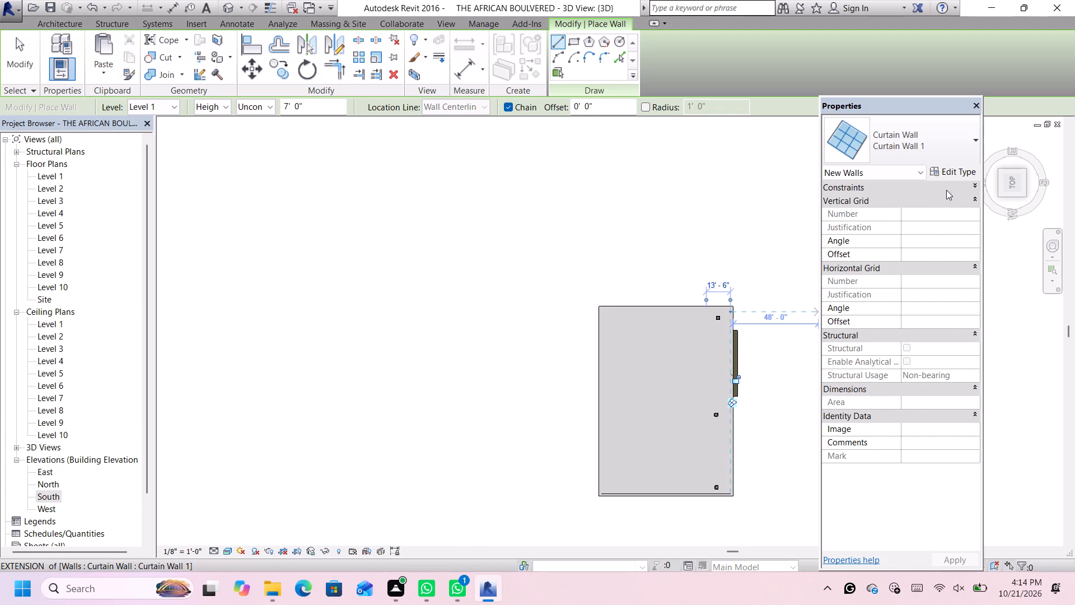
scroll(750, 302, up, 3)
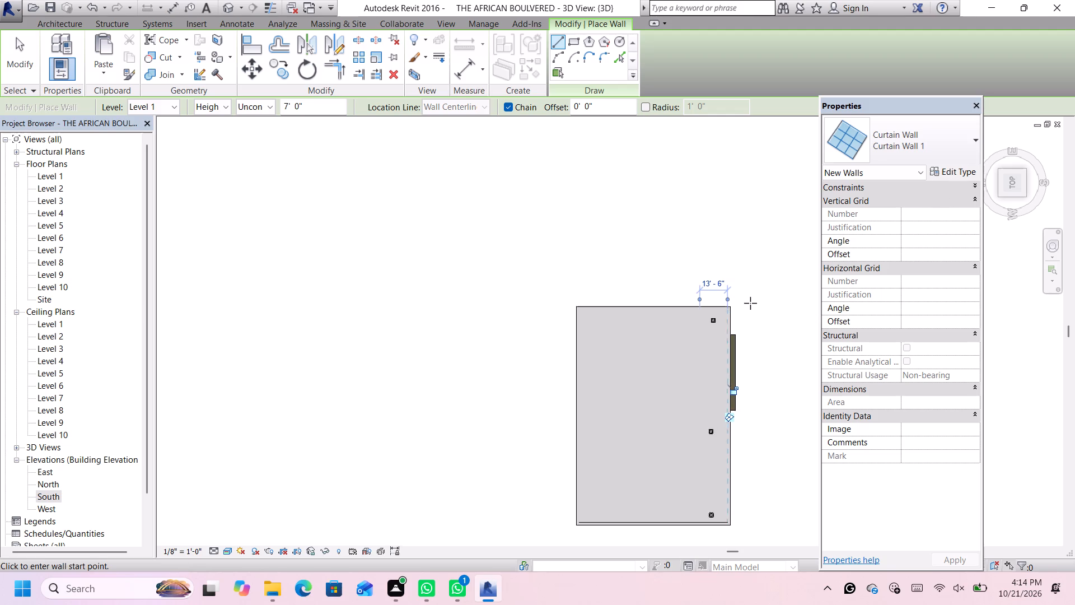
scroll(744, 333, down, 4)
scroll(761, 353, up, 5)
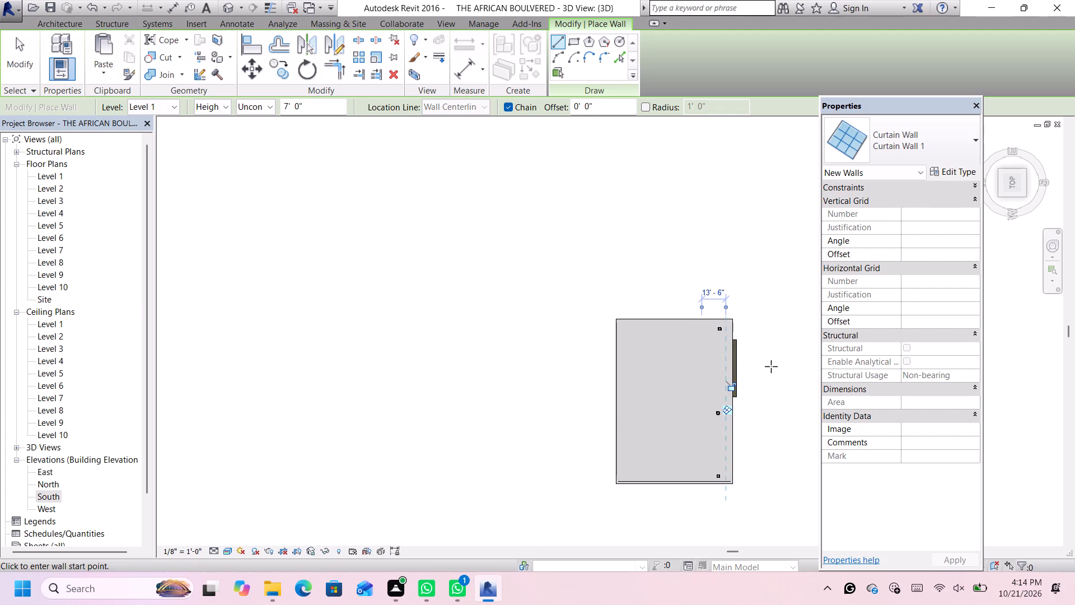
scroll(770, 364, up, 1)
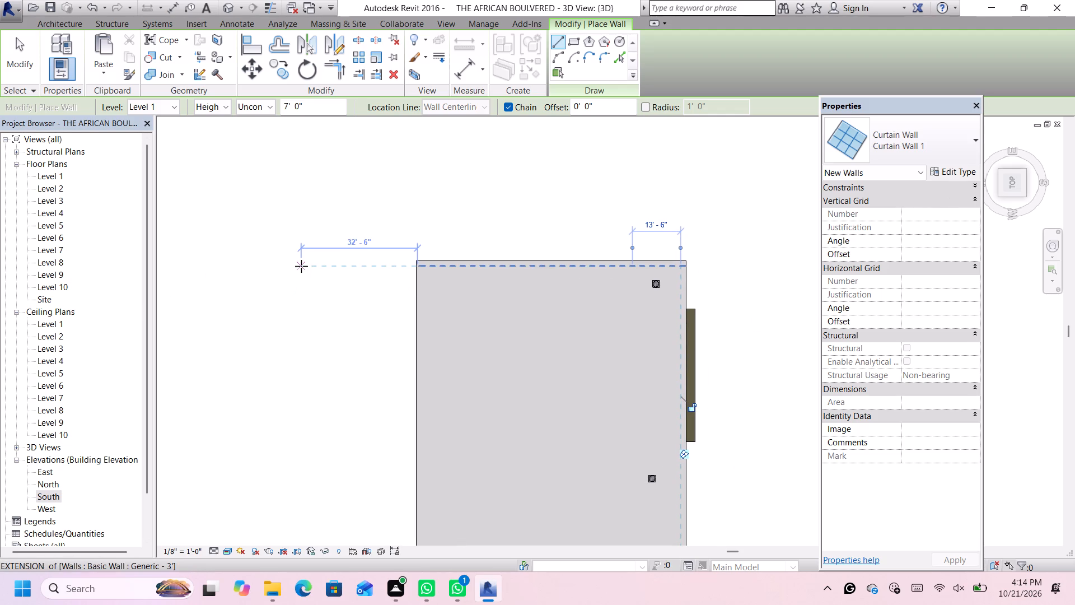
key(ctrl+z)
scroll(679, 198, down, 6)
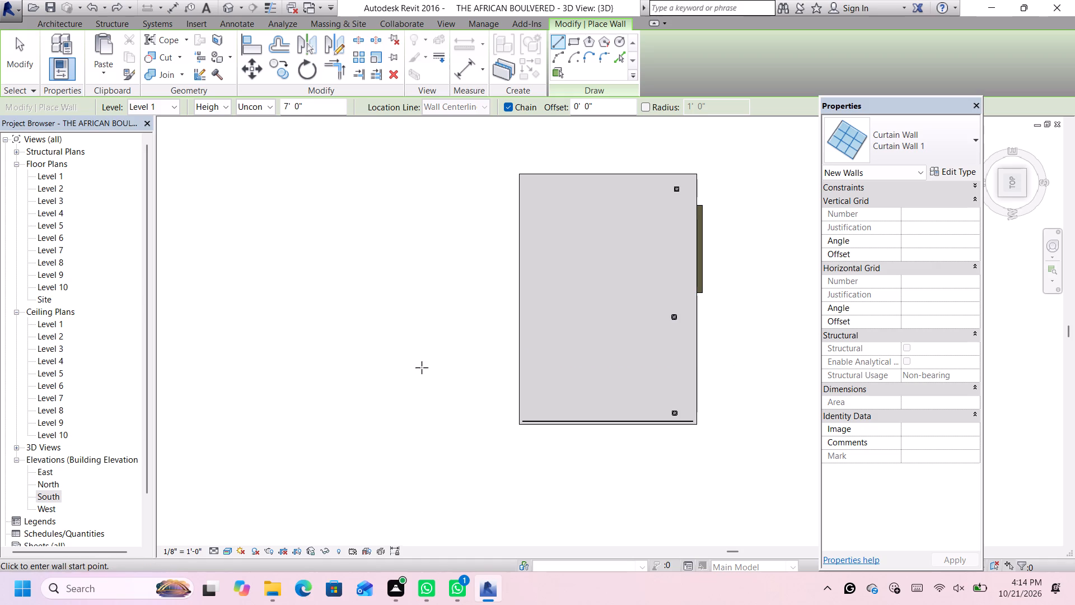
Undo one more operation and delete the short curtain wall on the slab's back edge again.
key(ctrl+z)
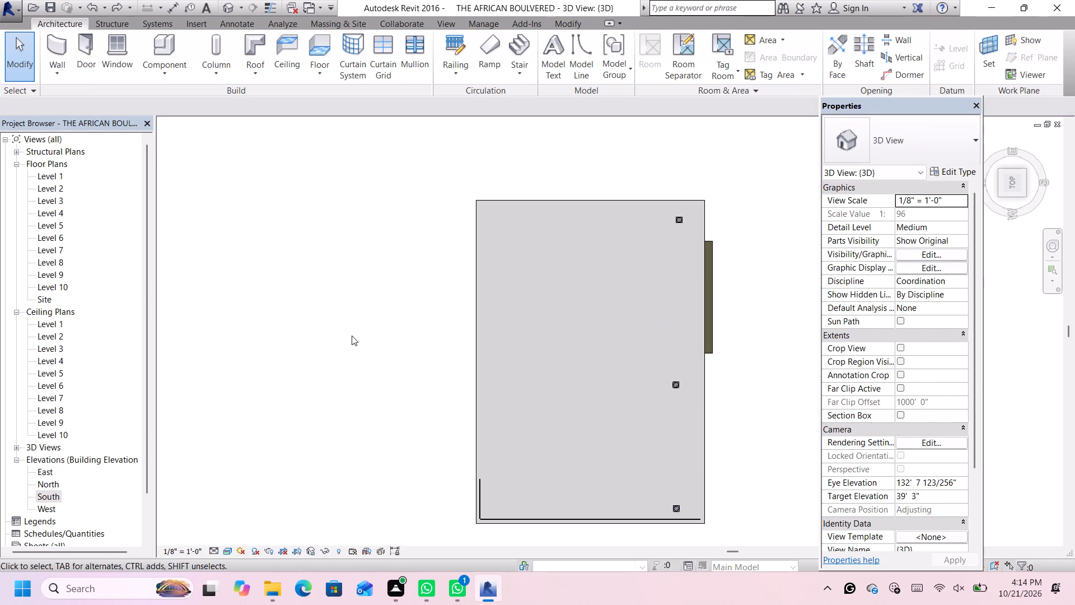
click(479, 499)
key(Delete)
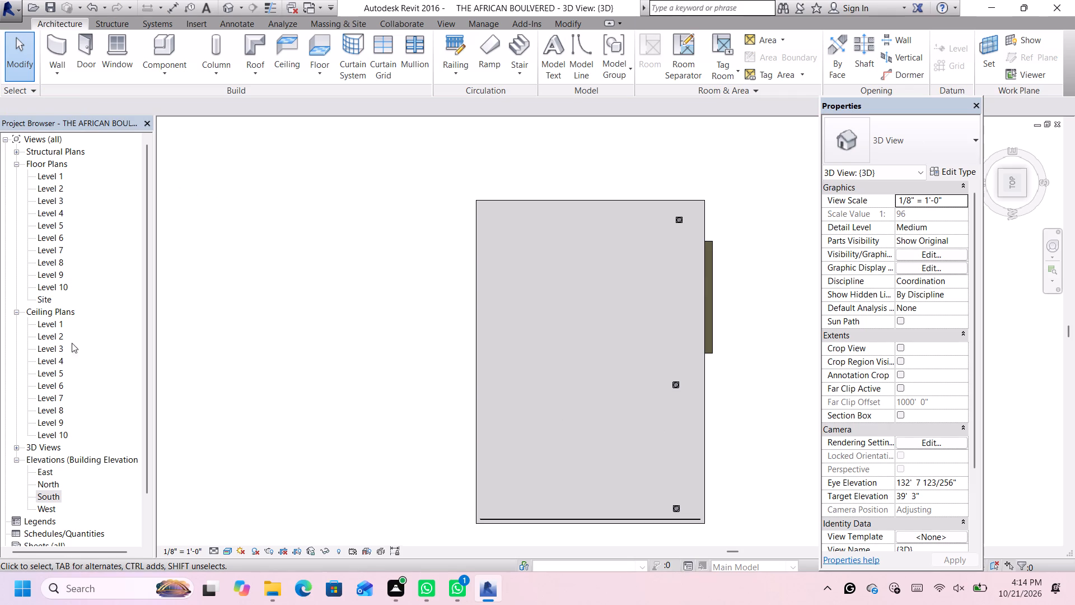
Open the Level 10, Level 9 and Level 8 floor plans to find the one showing the terrace slab.
double_click(57, 287)
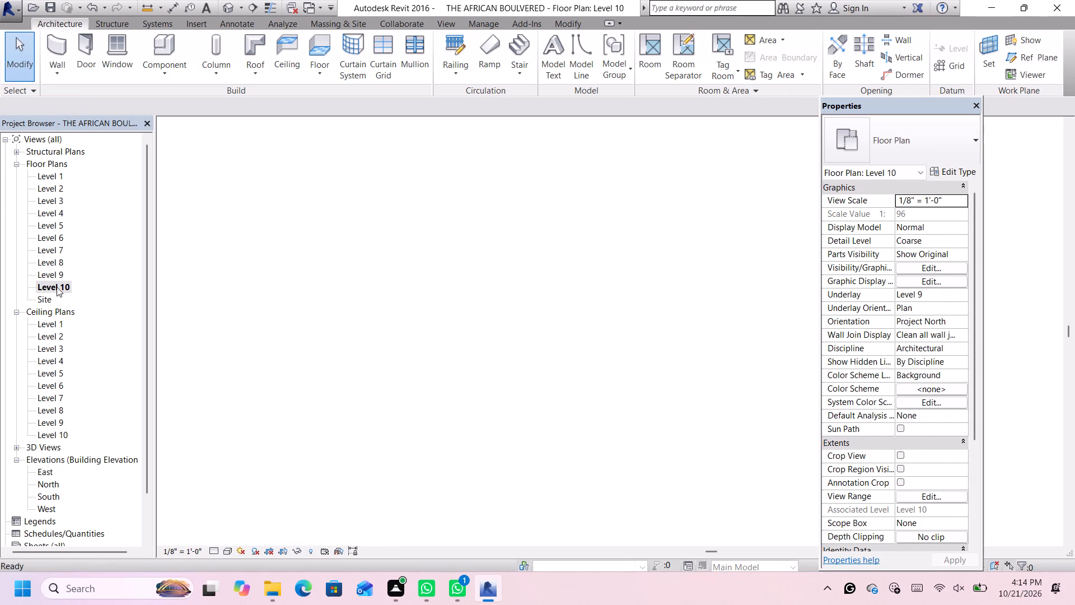
scroll(663, 315, down, 2)
scroll(671, 379, down, 3)
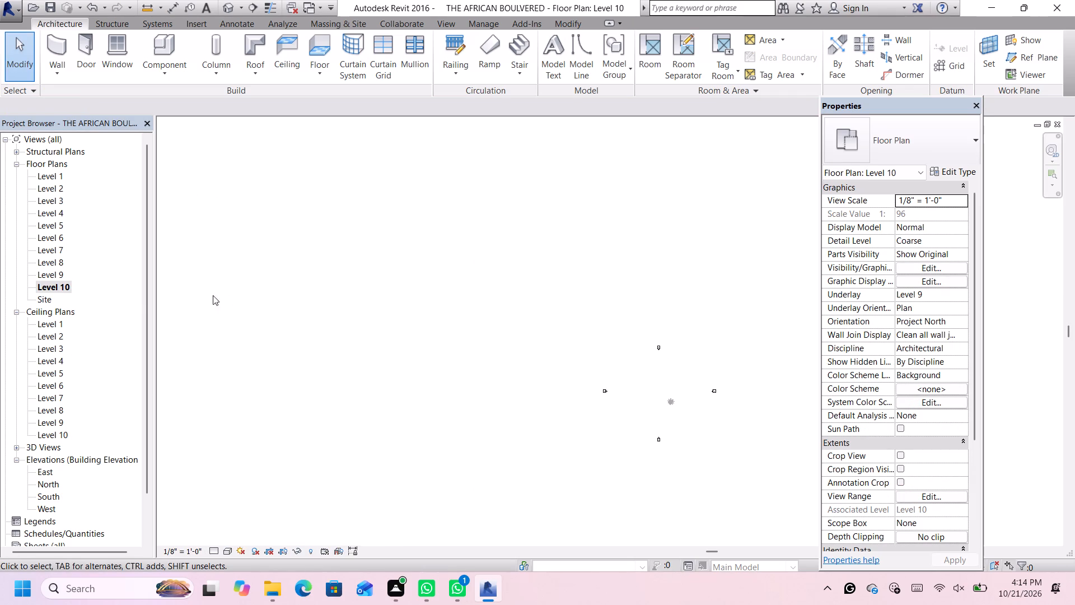
double_click(48, 275)
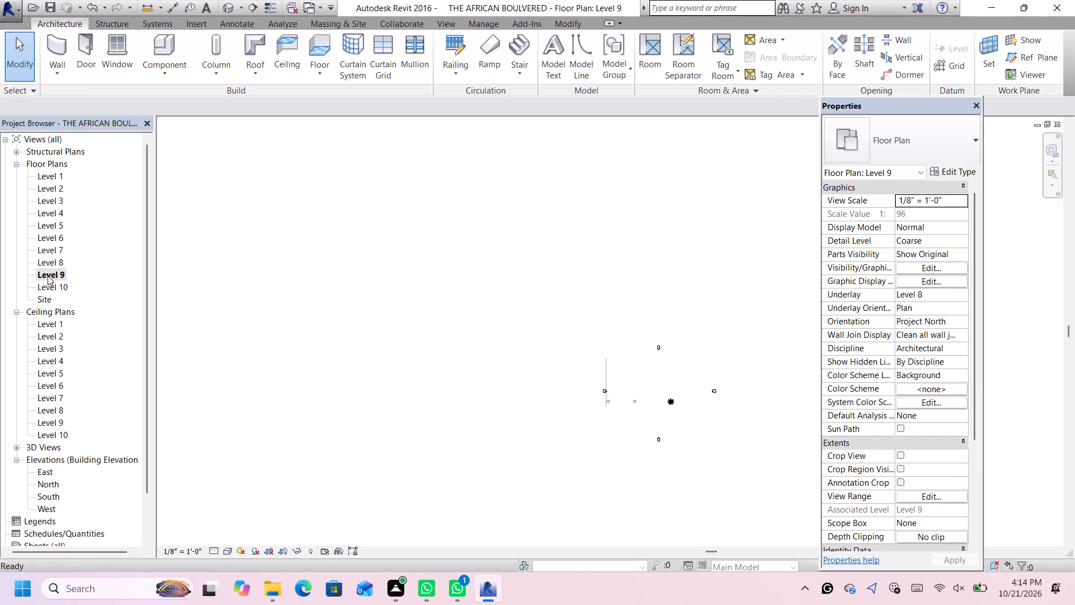
scroll(718, 407, up, 7)
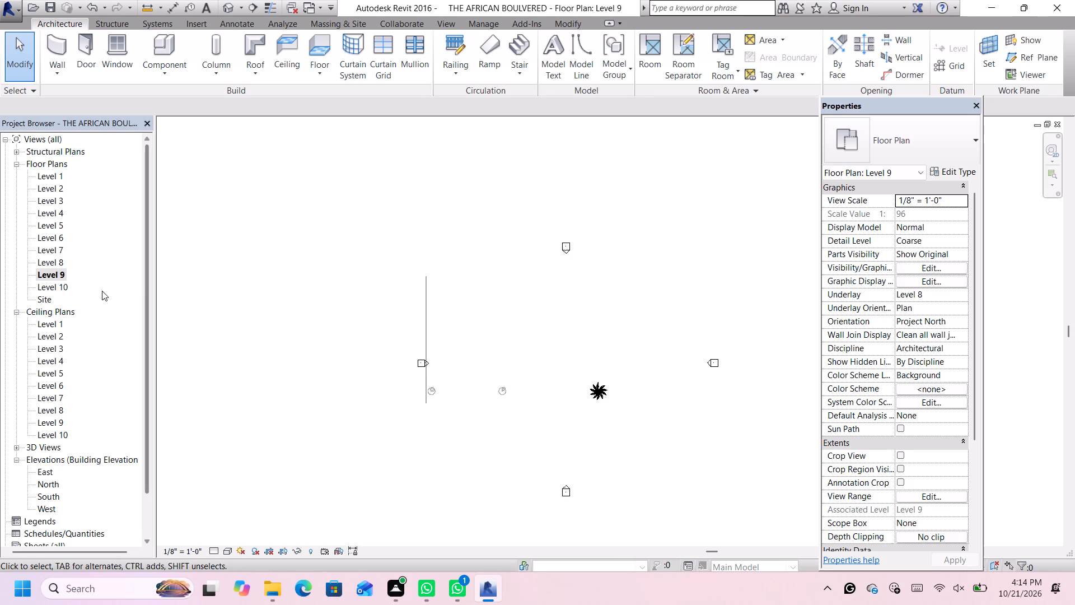
double_click(59, 263)
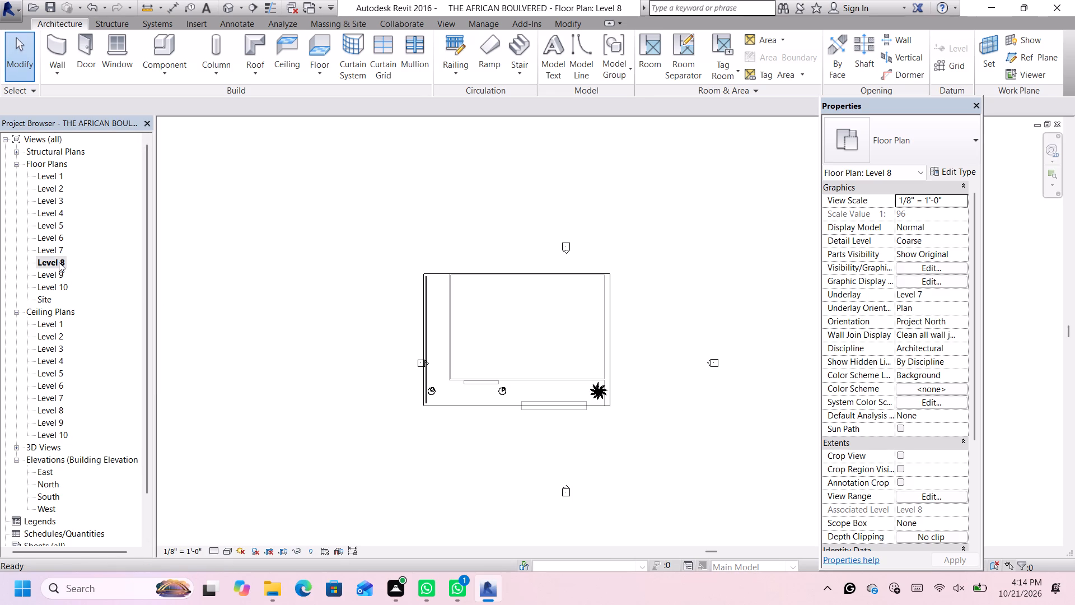
scroll(431, 378, down, 2)
scroll(450, 393, up, 4)
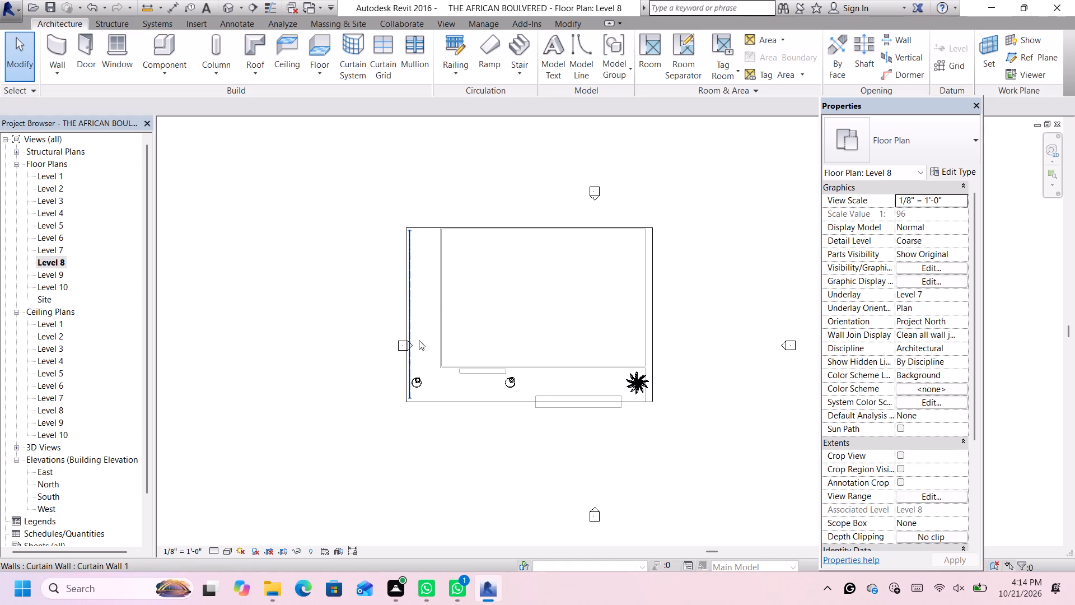
scroll(454, 281, up, 1)
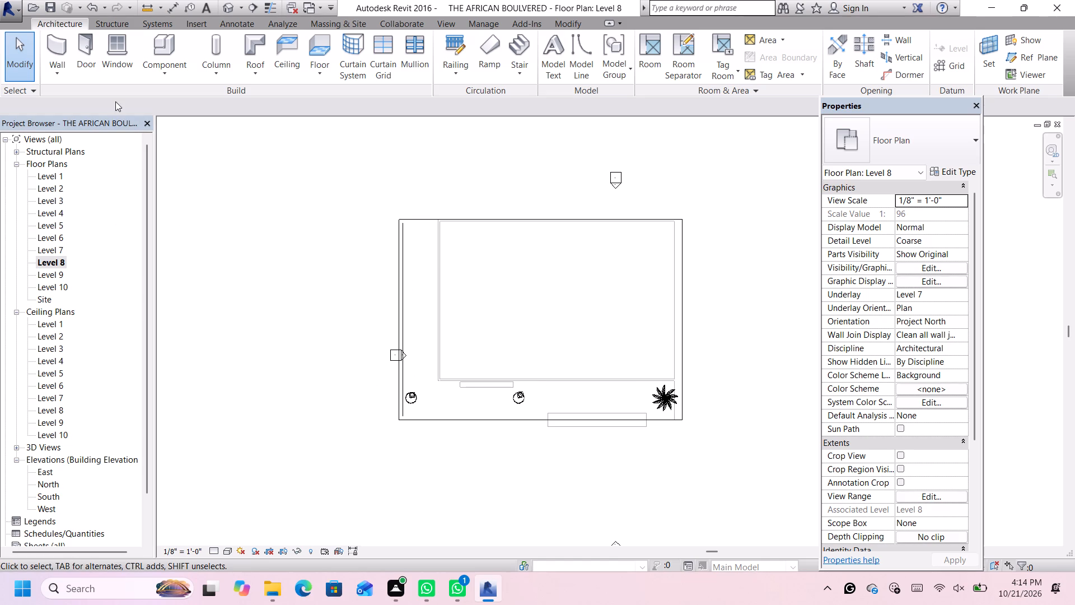
Draw a 7' high Curtain Wall 1 barrier 103' 6" long along the slab's back edge, starting at the side barrier's end.
click(59, 44)
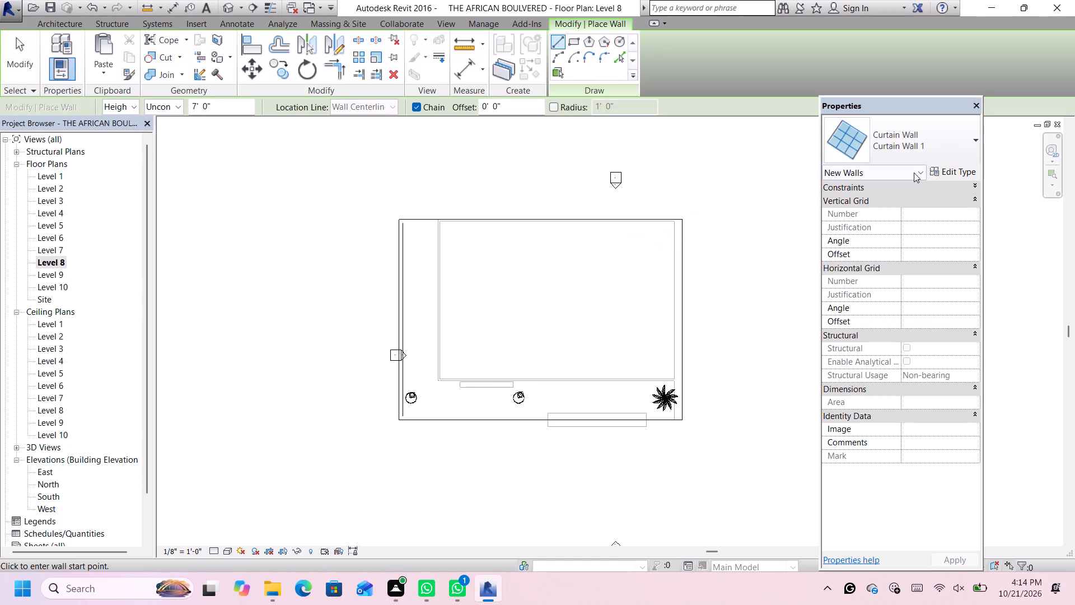
click(959, 171)
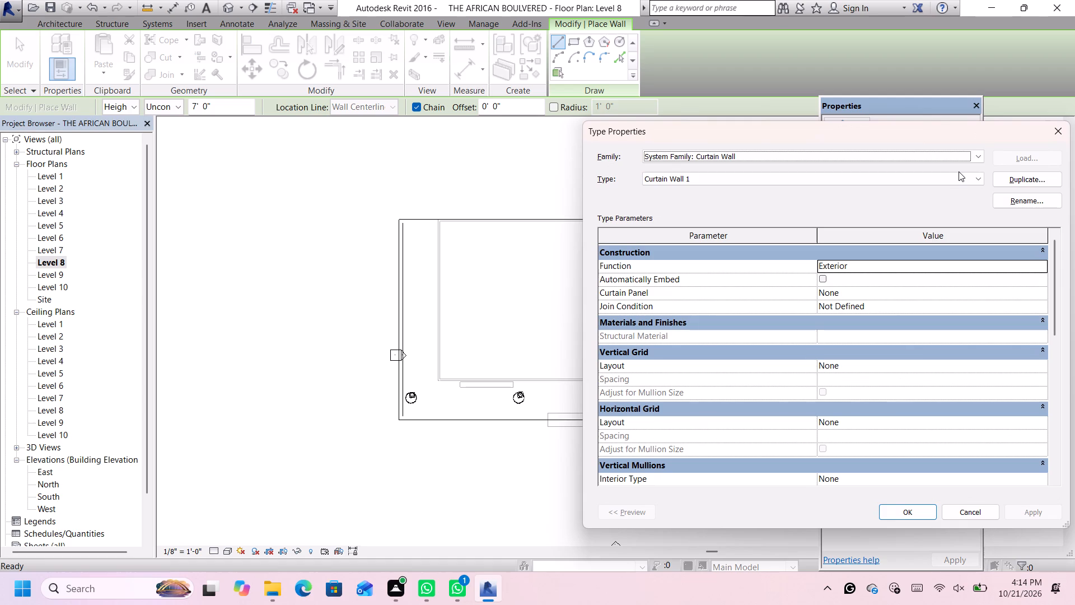
click(1058, 132)
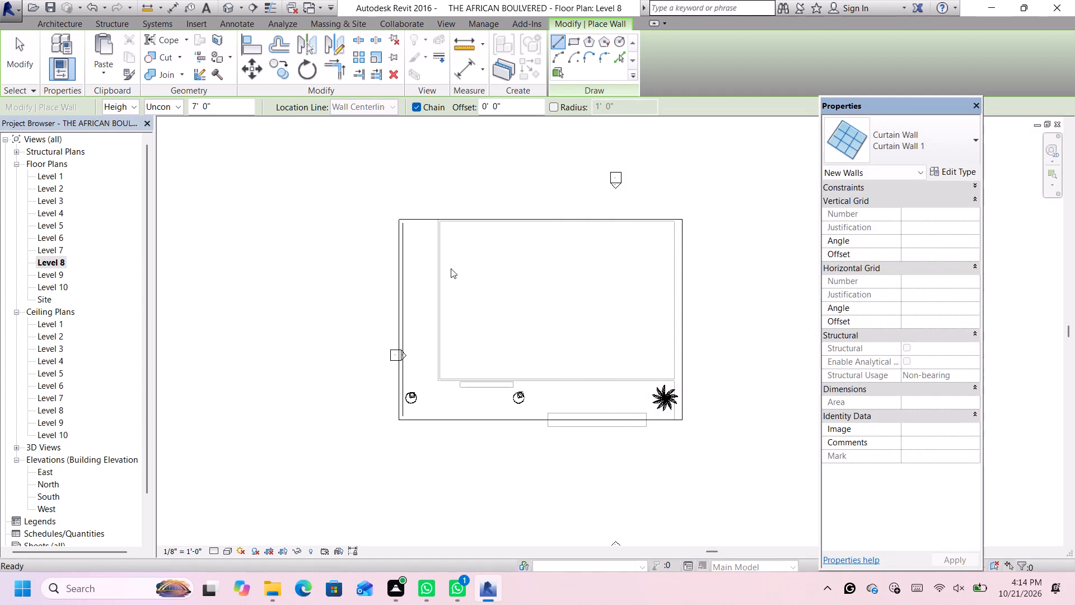
scroll(417, 254, up, 3)
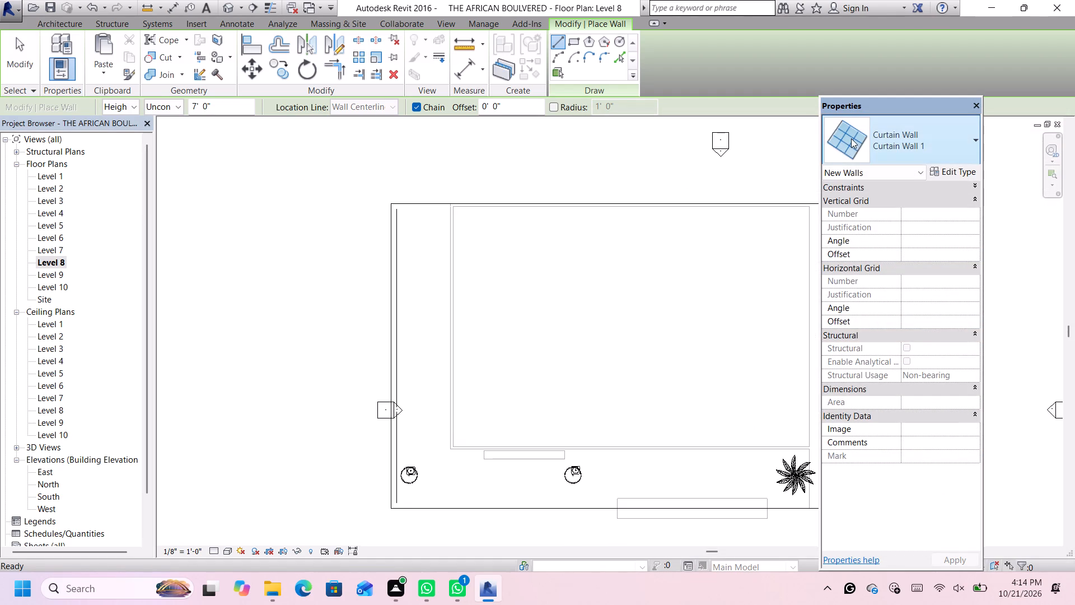
click(852, 138)
click(885, 299)
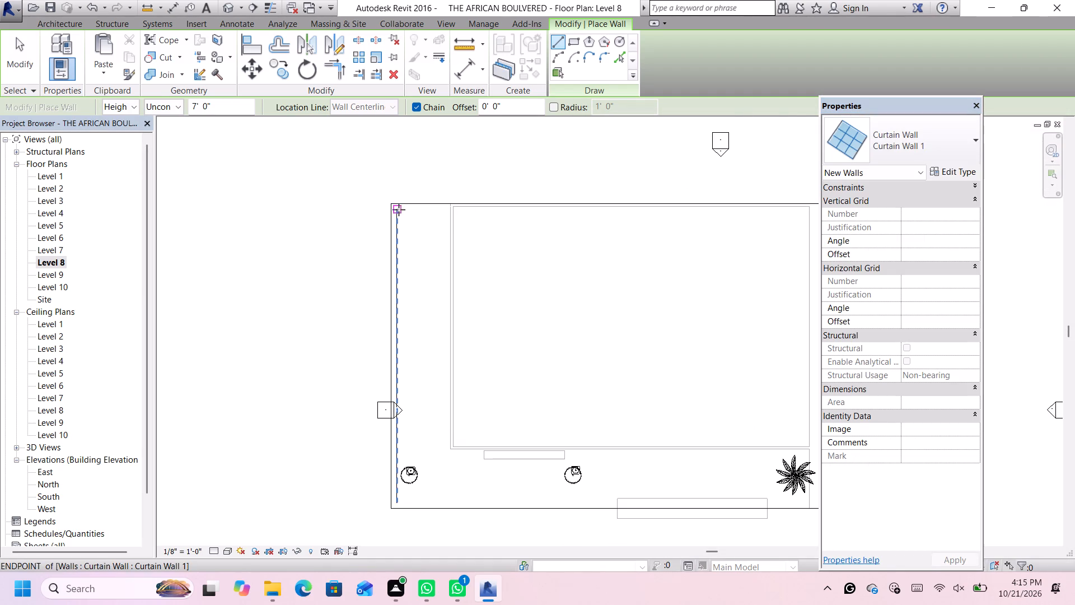
scroll(399, 212, down, 3)
scroll(399, 212, up, 1)
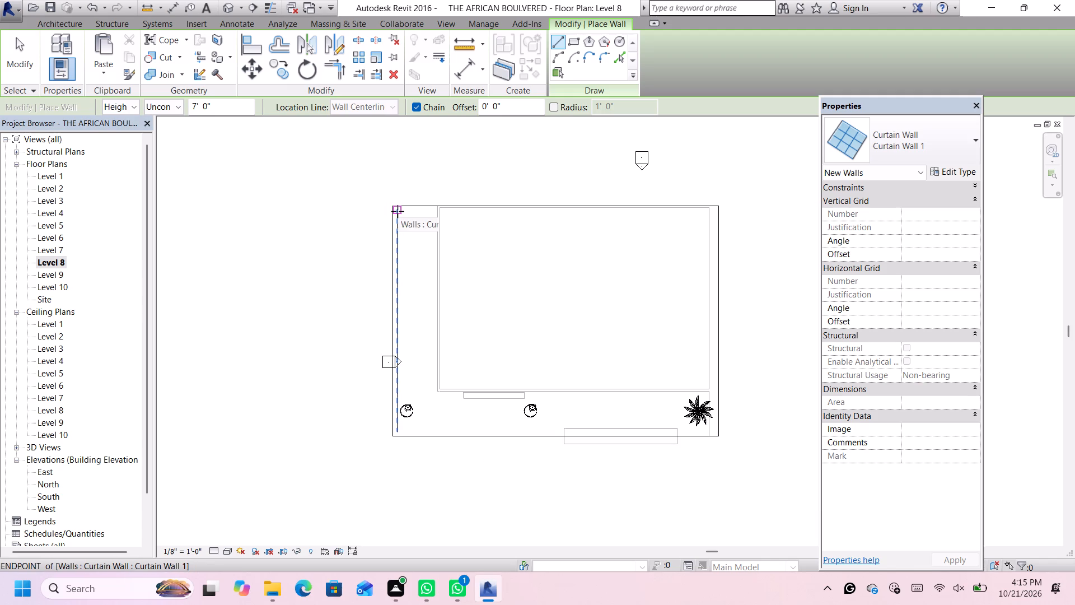
click(398, 211)
scroll(699, 212, up, 2)
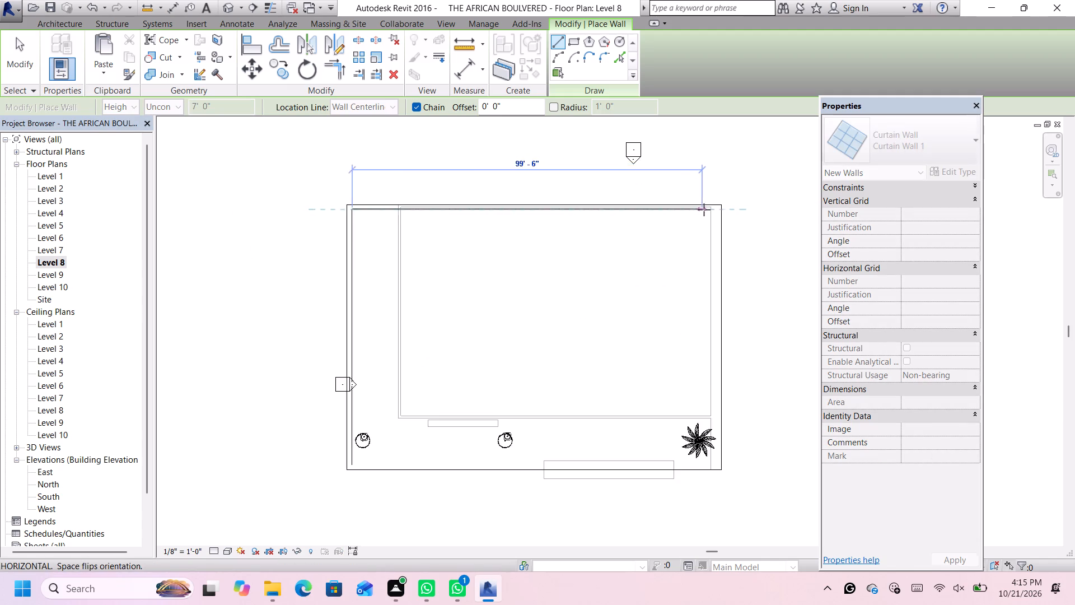
scroll(717, 207, up, 2)
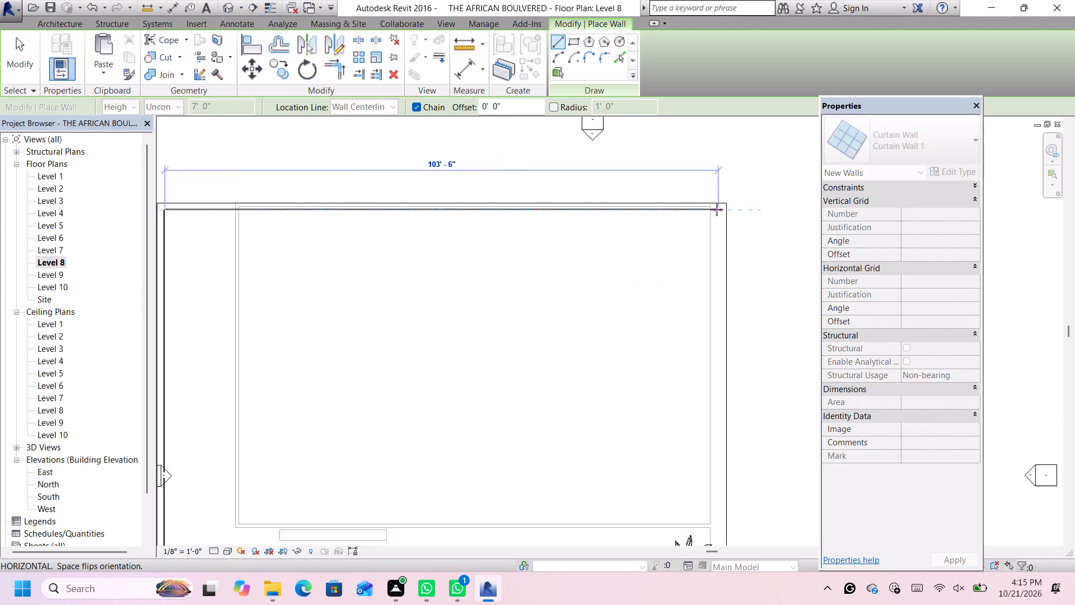
scroll(717, 210, up, 2)
click(717, 210)
Continue the curtain wall chain along the slab's short side opposite the existing barrier, ending just inside the front edge.
scroll(717, 210, down, 6)
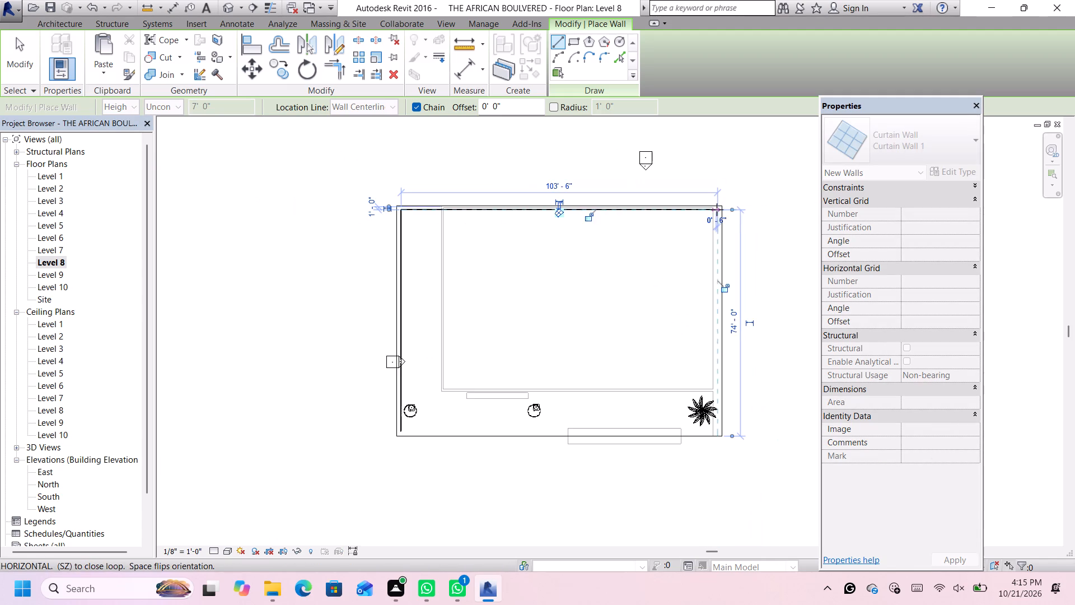
scroll(717, 424, up, 1)
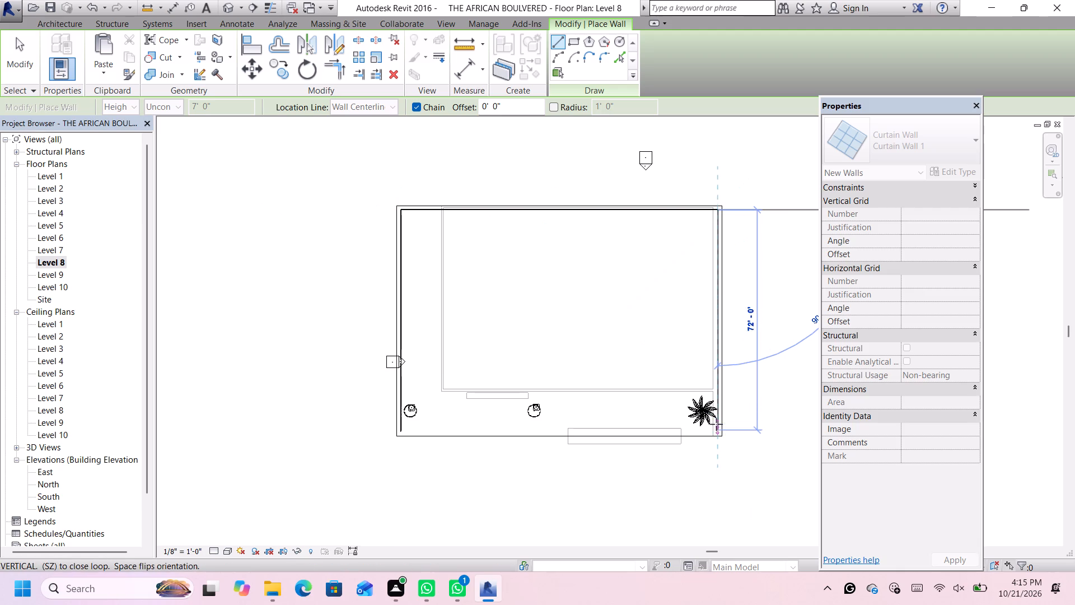
scroll(716, 424, up, 1)
click(717, 432)
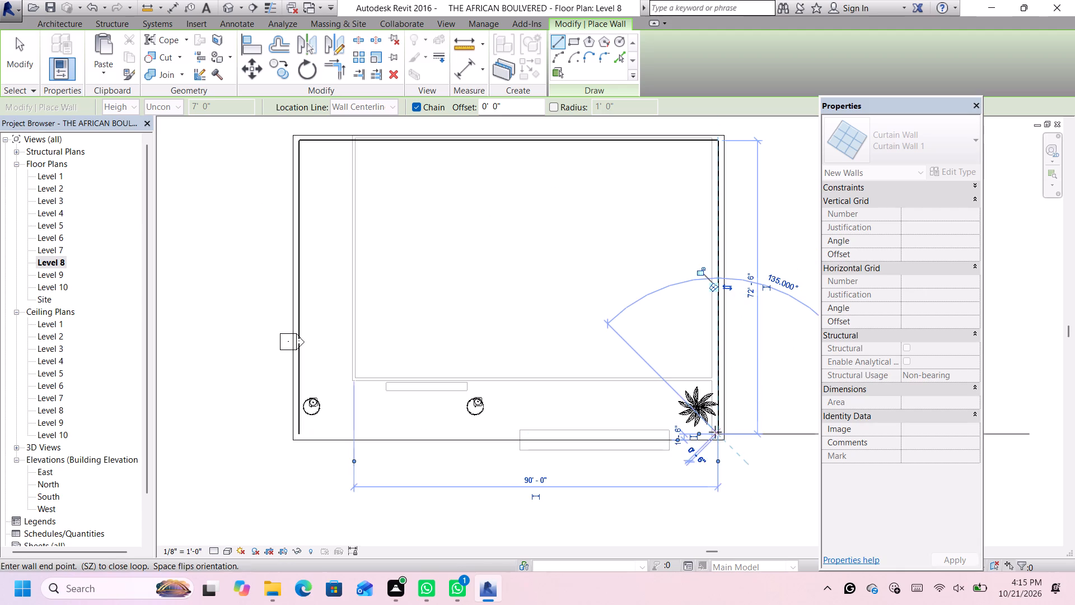
Close the curtain wall loop with a segment 103' 6" long along the slab's front edge, and end the Wall command.
click(296, 436)
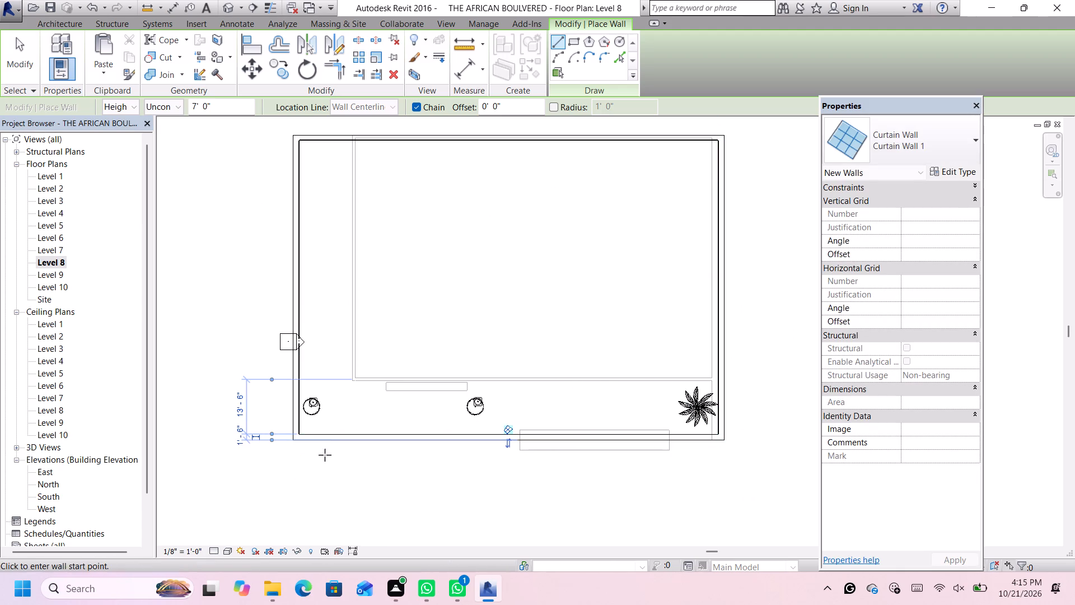
scroll(431, 503, down, 5)
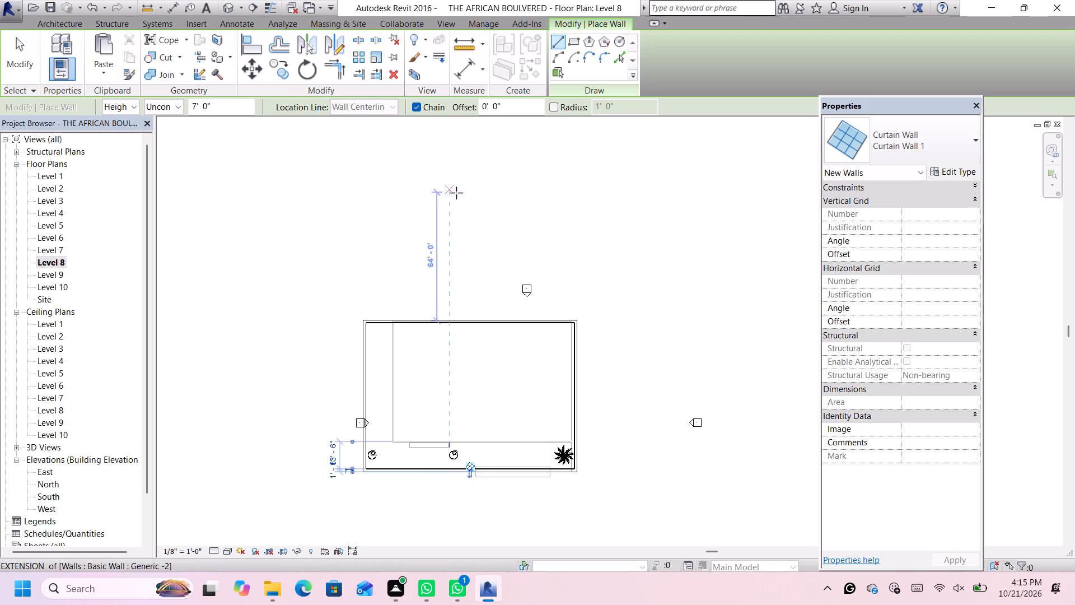
scroll(511, 256, up, 1)
scroll(511, 256, down, 1)
scroll(511, 257, up, 2)
scroll(511, 258, down, 5)
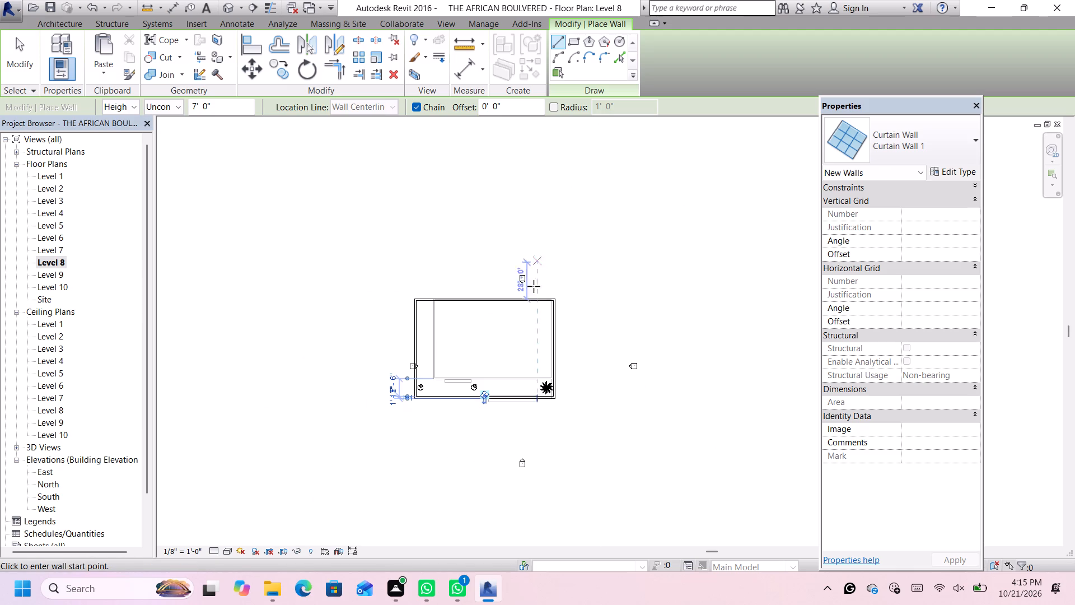
scroll(502, 432, up, 5)
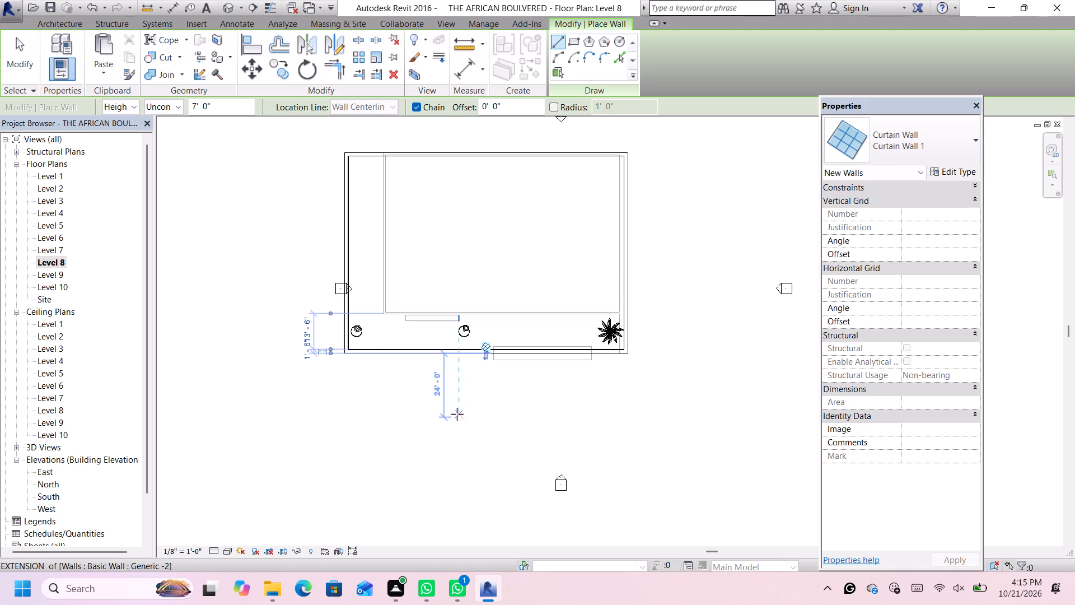
key(Escape)
key(Escape)
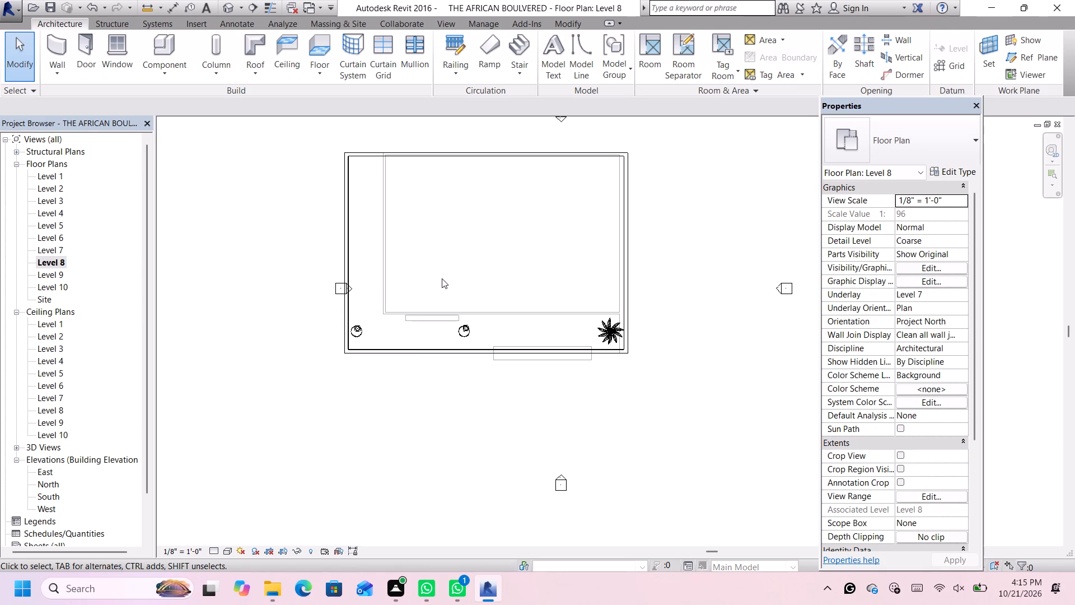
Examine the terrace barriers in the 3D view, first isometric and then from the front, with the front-edge curtain wall selected.
click(229, 6)
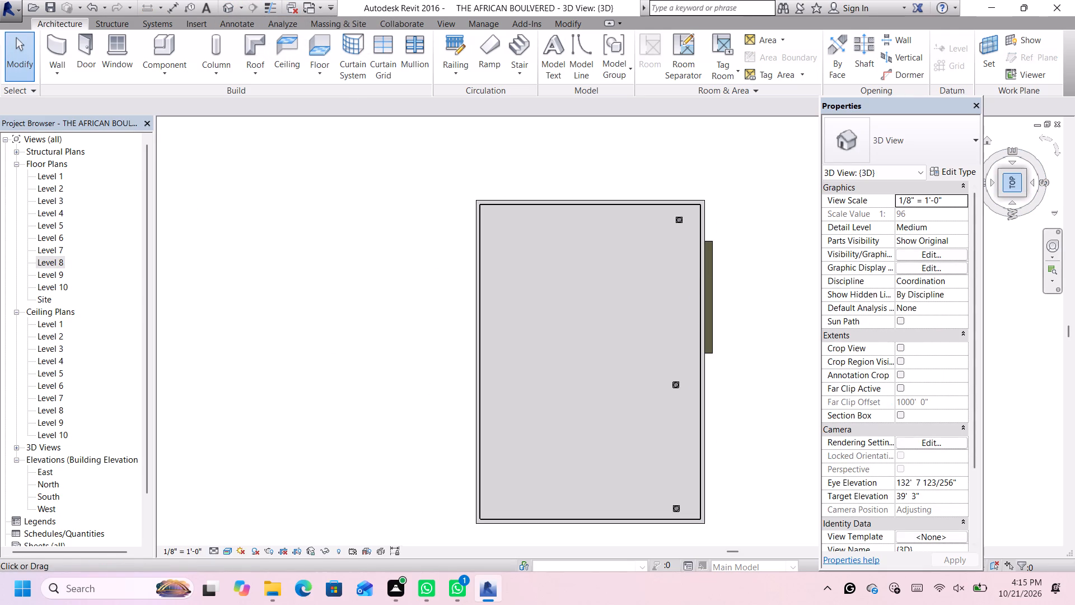
click(1023, 195)
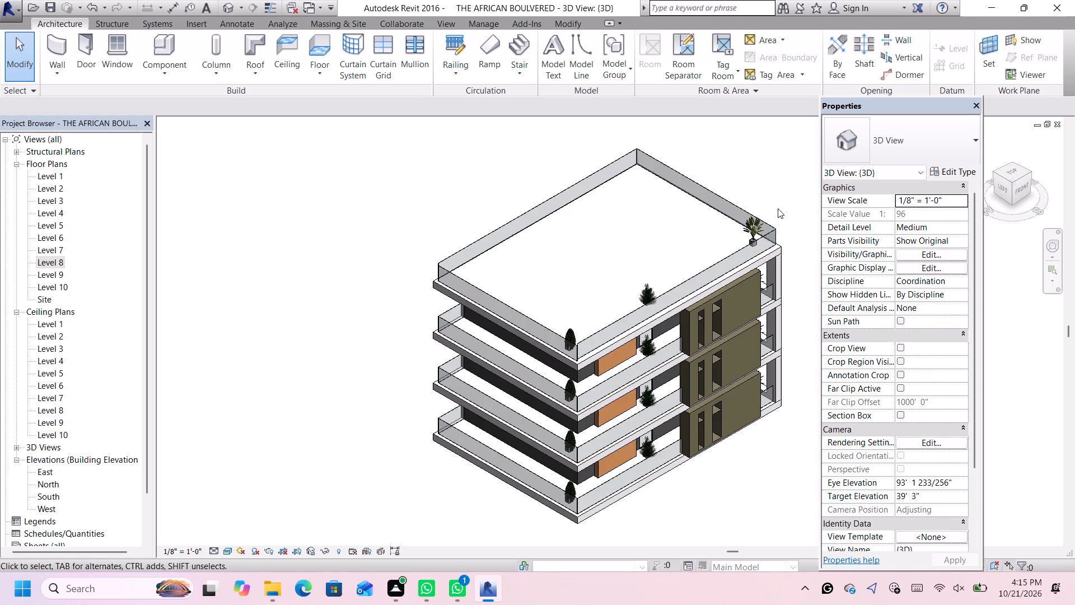
scroll(778, 208, up, 4)
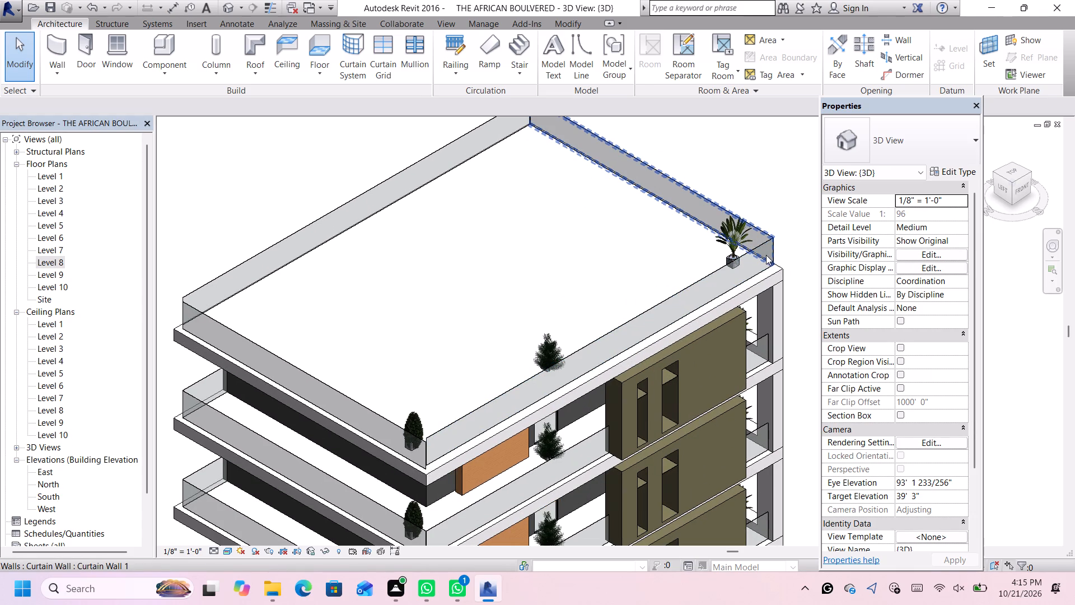
click(763, 263)
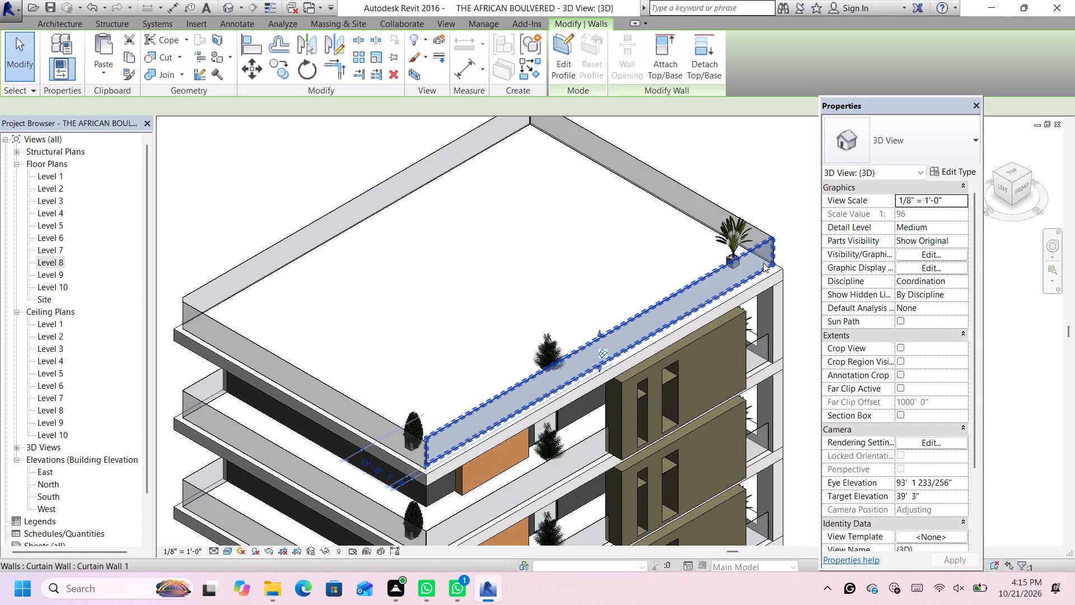
scroll(633, 460, down, 2)
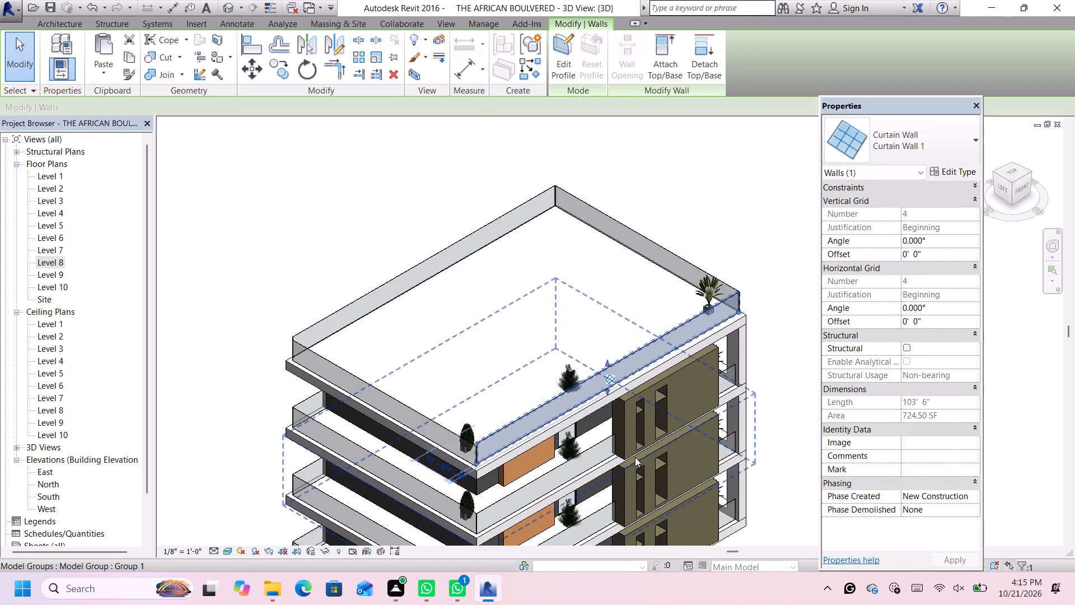
scroll(635, 457, down, 2)
scroll(670, 514, up, 1)
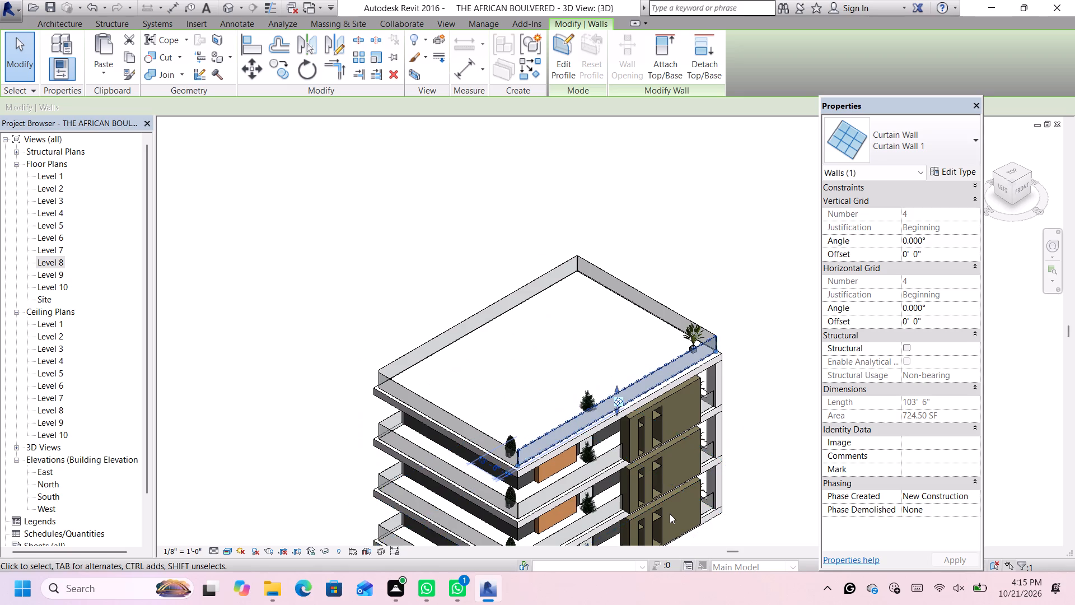
scroll(670, 514, up, 4)
scroll(671, 405, up, 3)
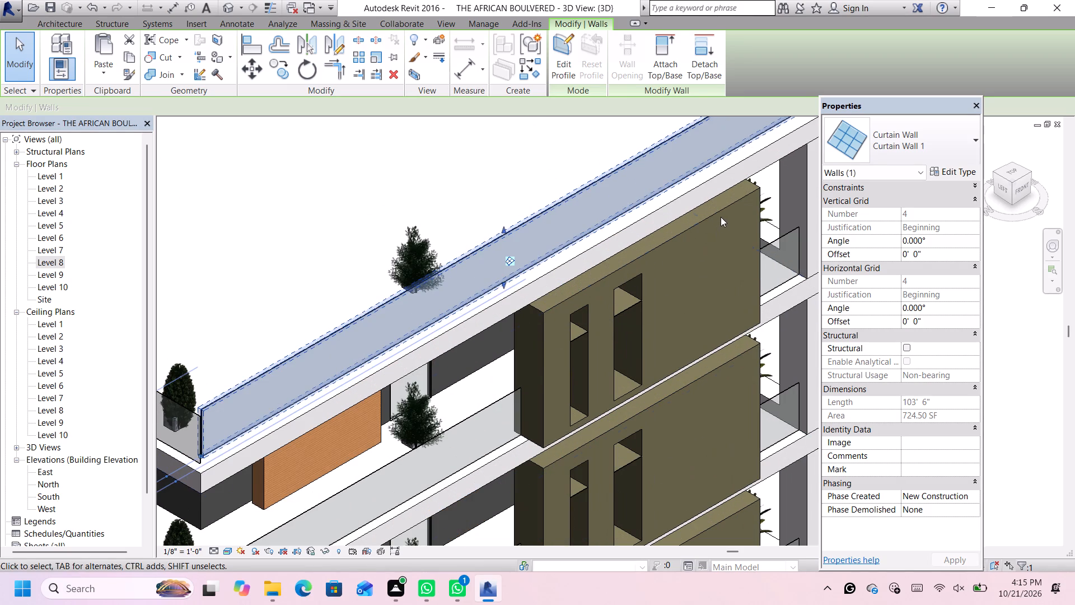
click(1027, 189)
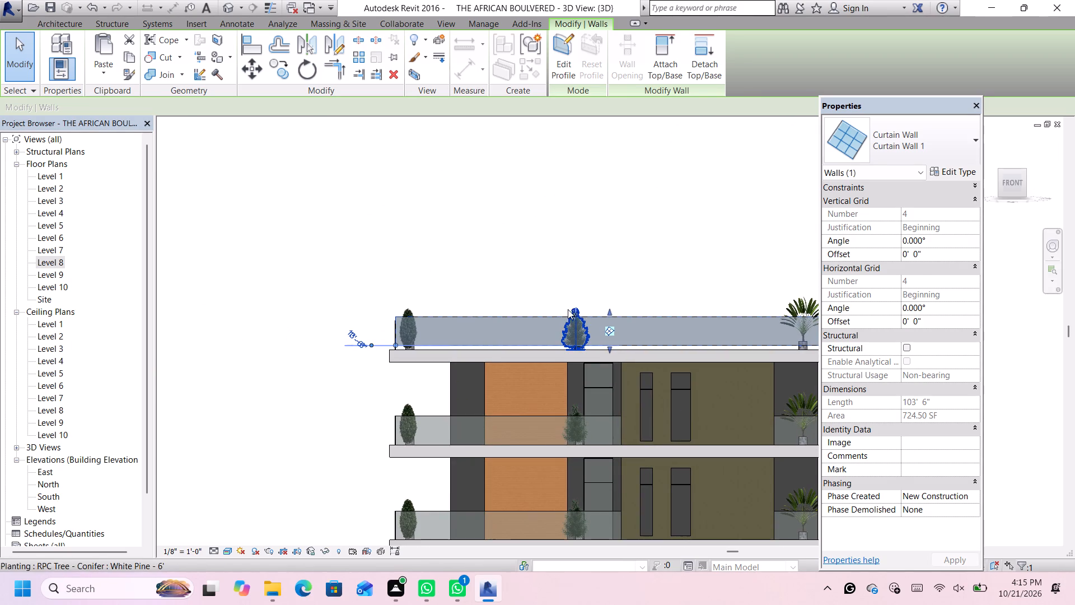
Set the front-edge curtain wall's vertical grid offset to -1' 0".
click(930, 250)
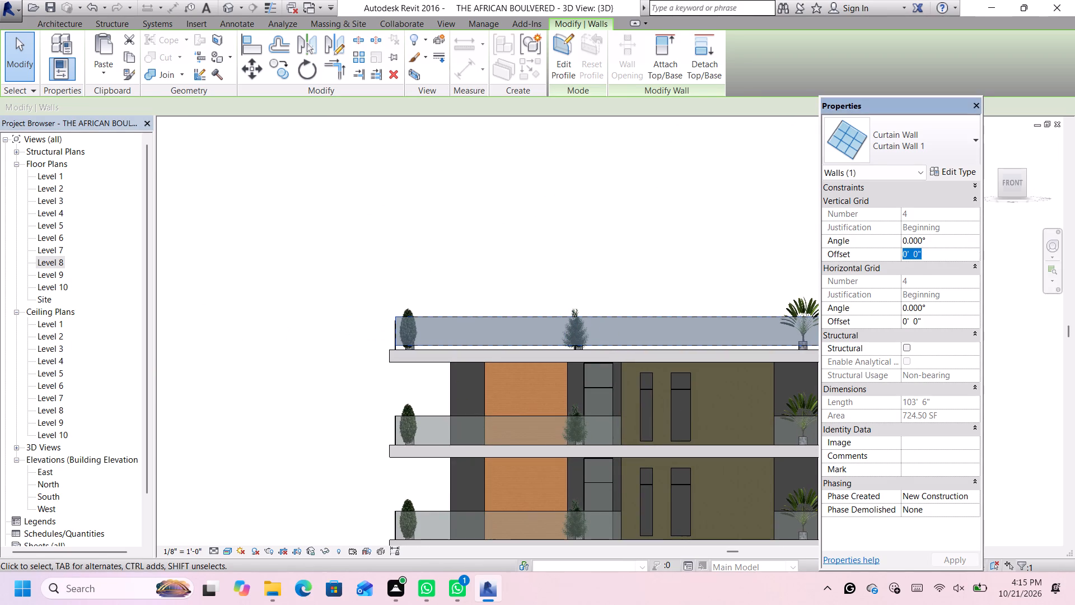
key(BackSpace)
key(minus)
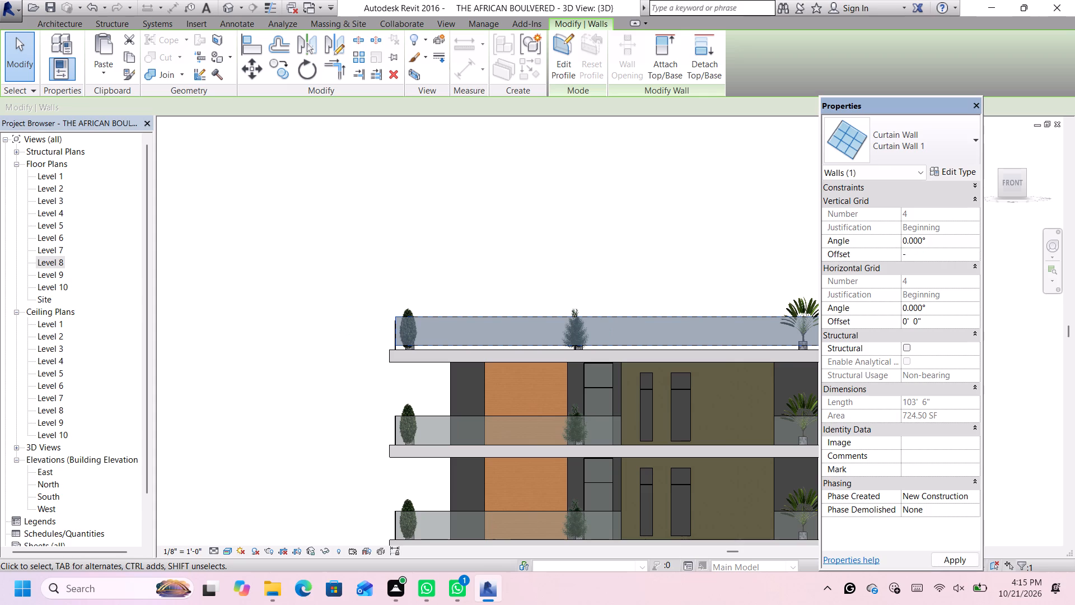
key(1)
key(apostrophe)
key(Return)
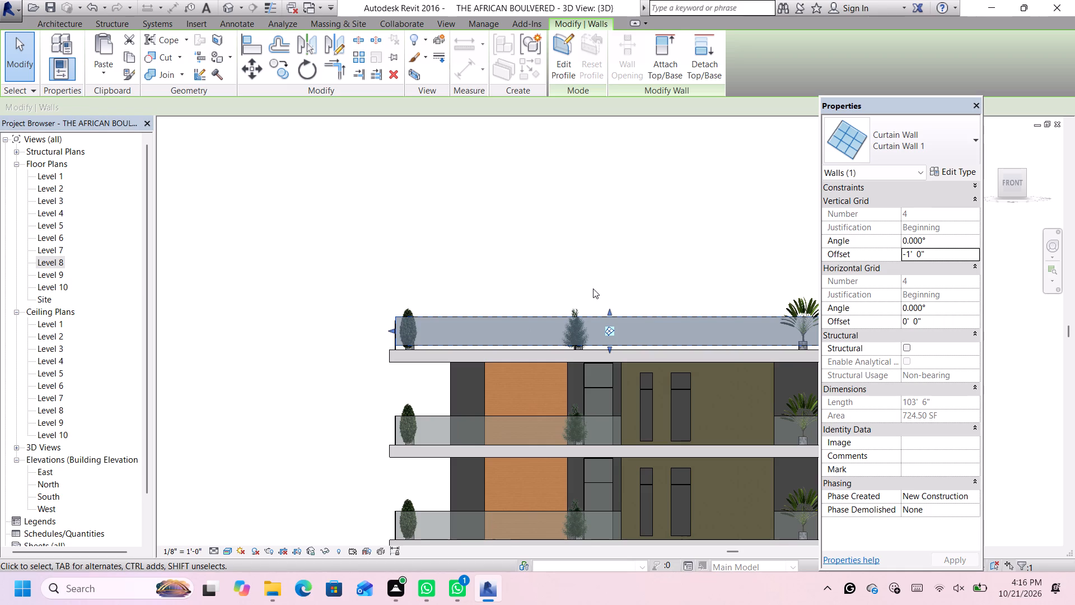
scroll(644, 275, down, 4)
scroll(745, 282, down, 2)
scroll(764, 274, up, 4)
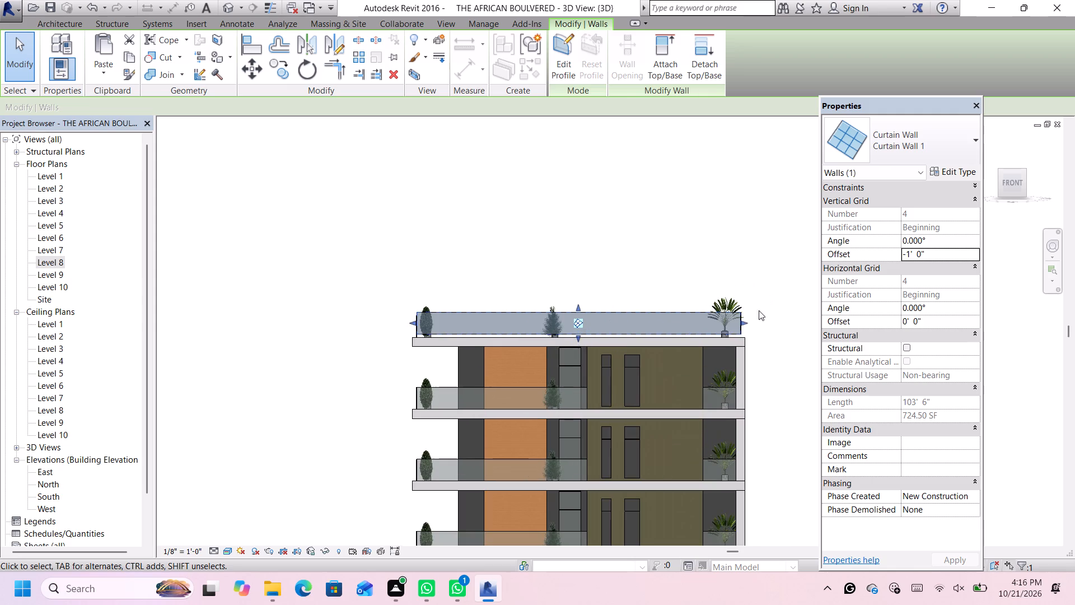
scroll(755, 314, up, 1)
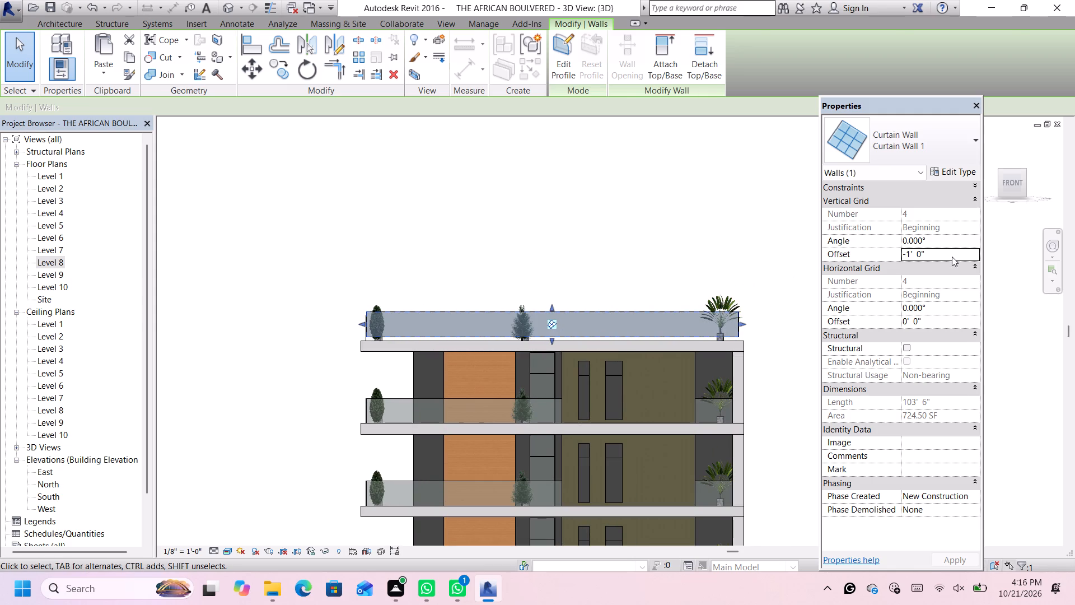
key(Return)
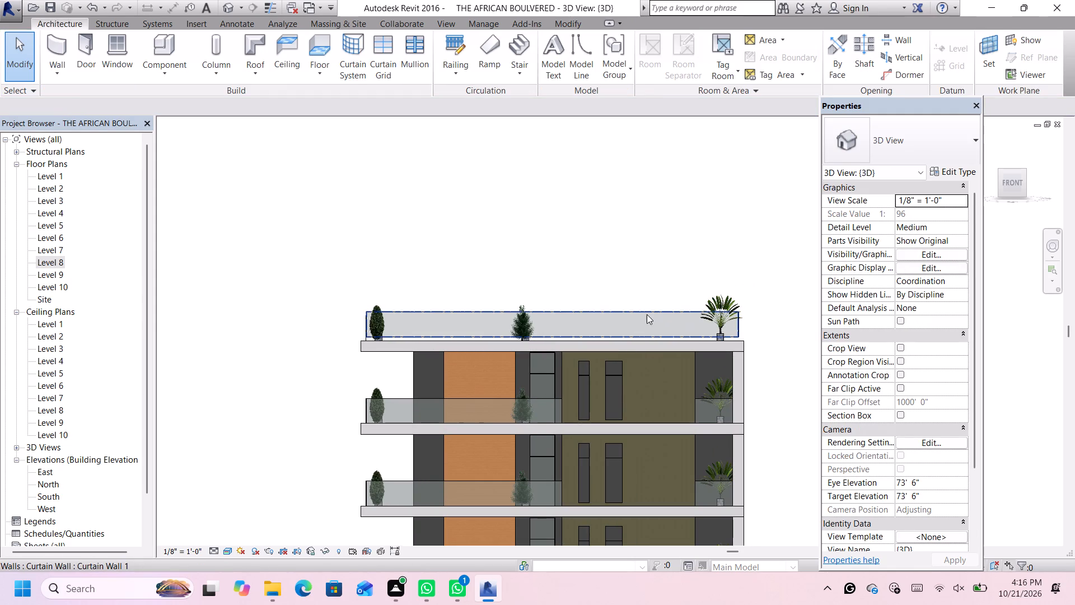
Extend the base of the terrace's front-edge curtain wall down to the top surface of the slab.
click(625, 314)
scroll(641, 318, up, 2)
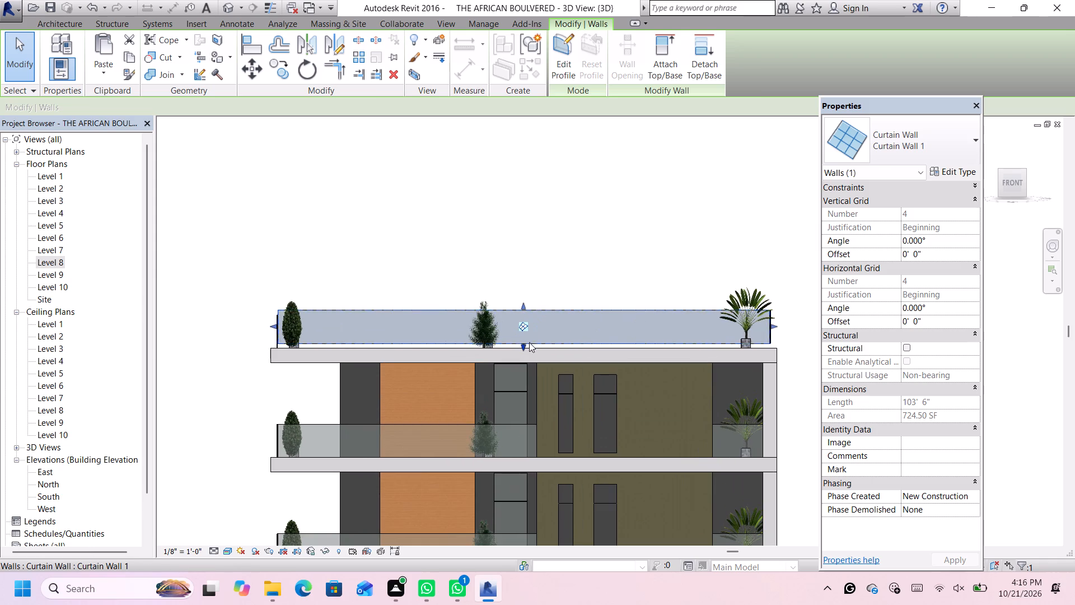
scroll(526, 346, up, 3)
drag(522, 343, 524, 347)
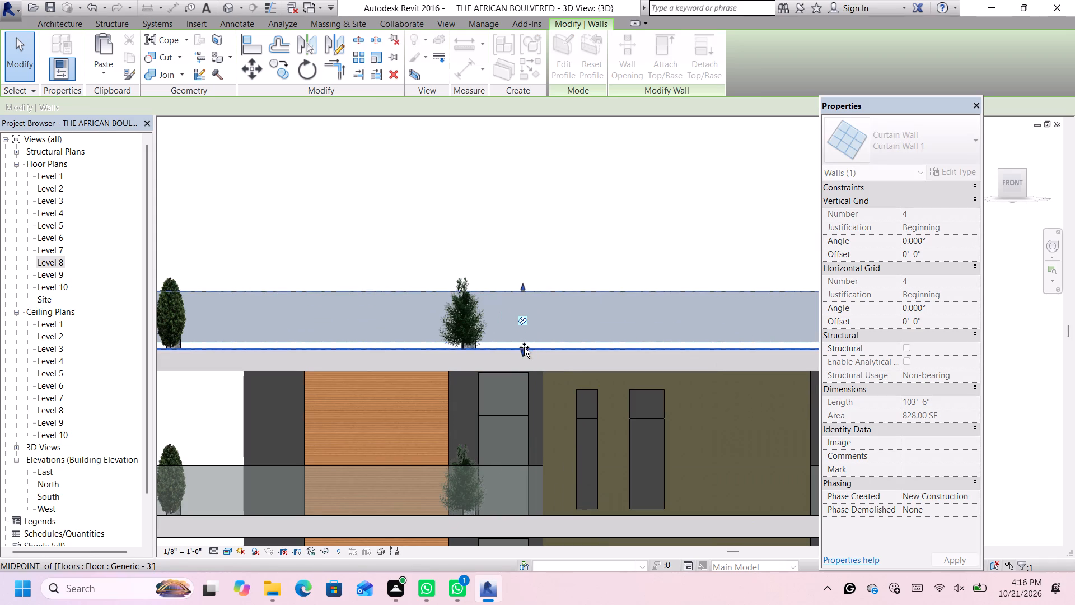
drag(524, 347, 524, 350)
scroll(525, 337, down, 5)
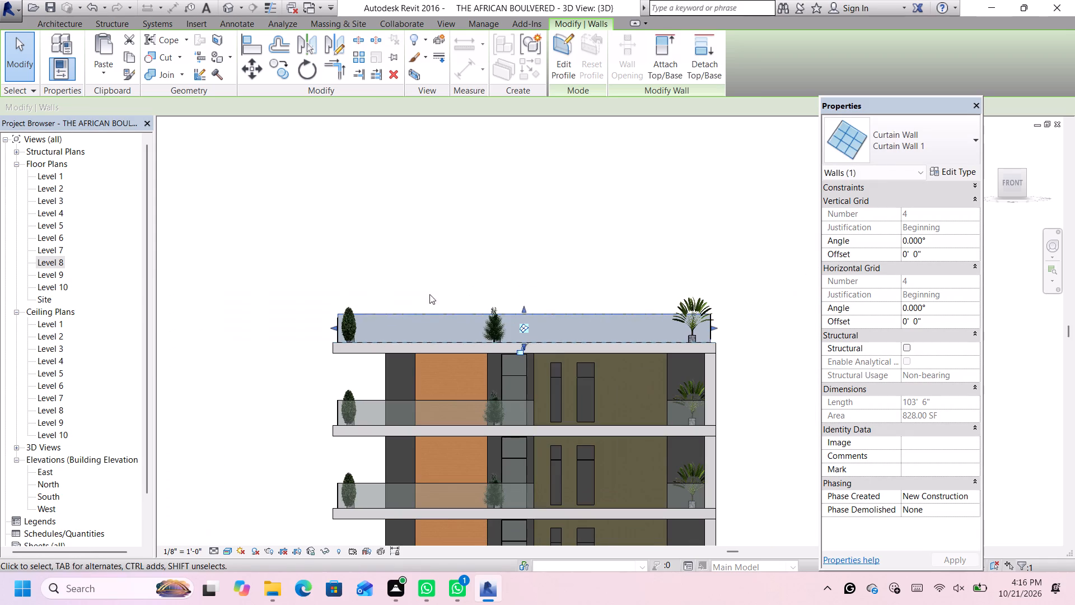
Lower the top edge of the front-edge curtain wall until its area is about 727 SF.
scroll(365, 308, up, 1)
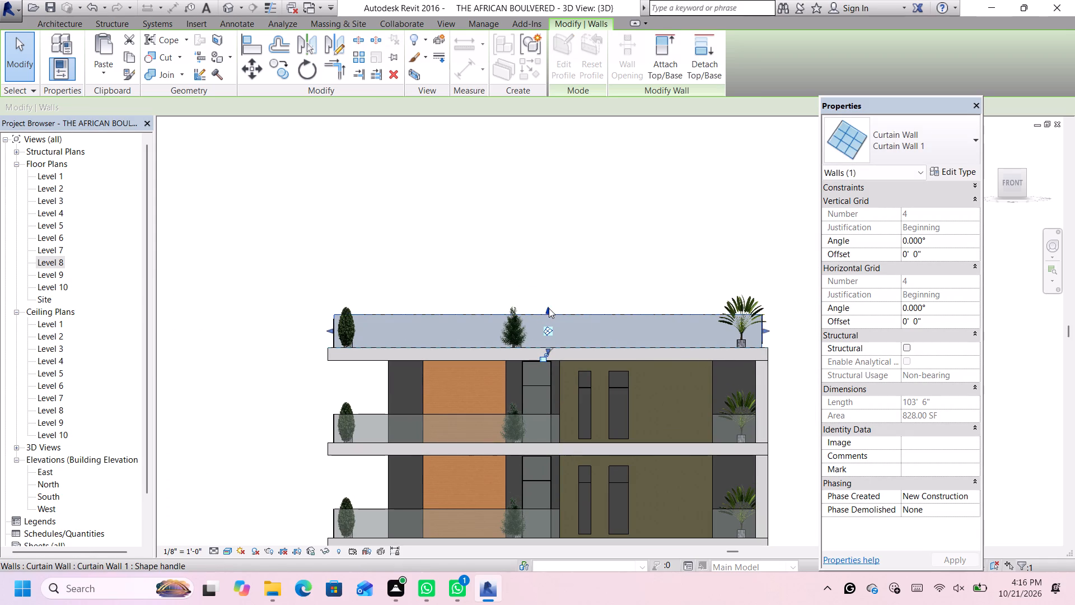
drag(549, 309, 550, 319)
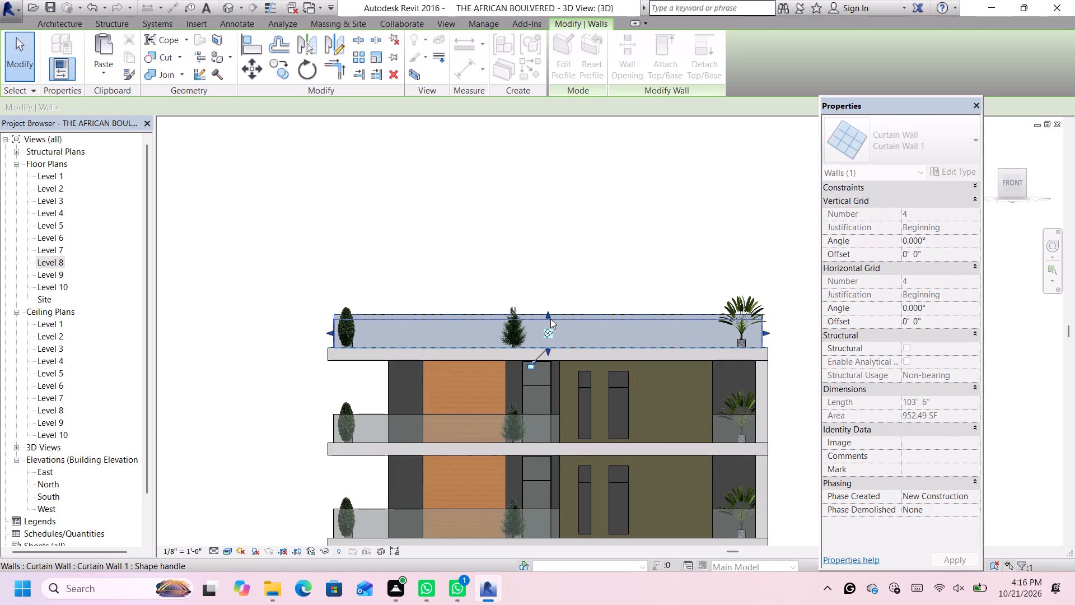
scroll(338, 306, up, 12)
scroll(335, 338, down, 1)
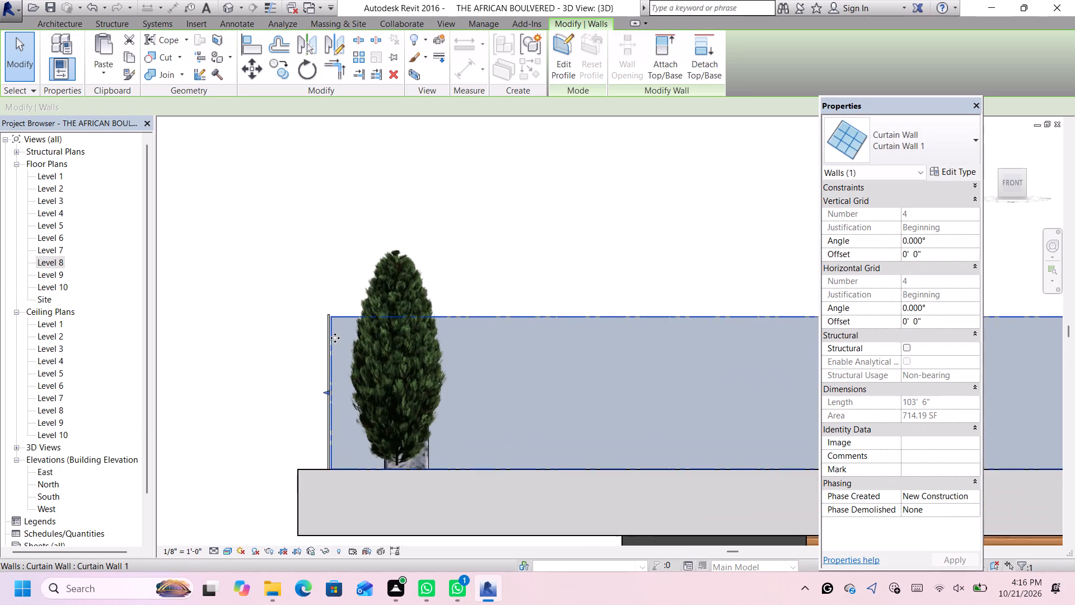
scroll(335, 337, up, 4)
scroll(329, 328, down, 5)
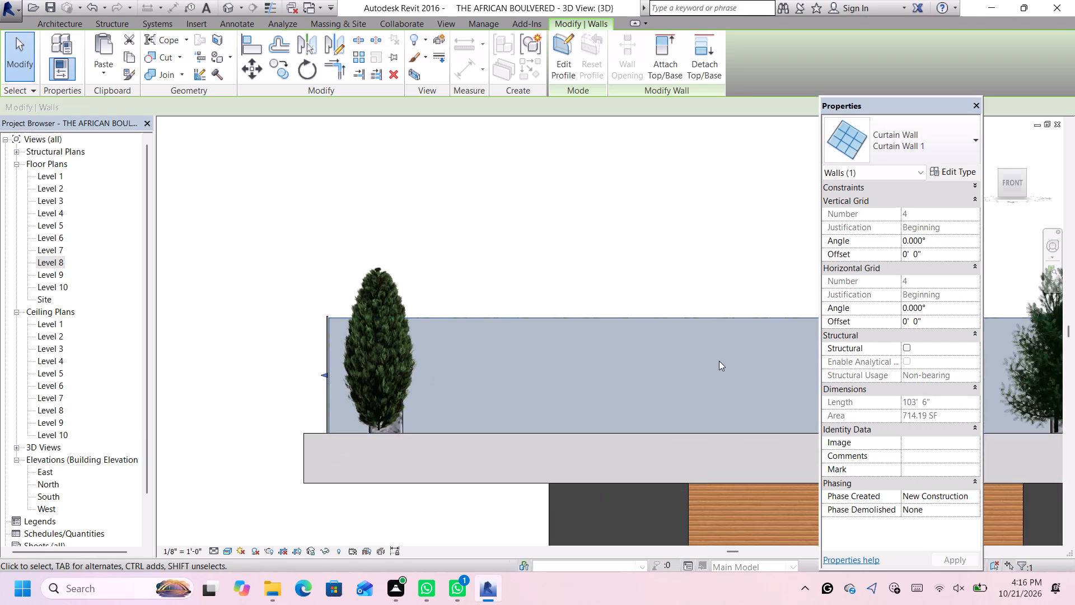
scroll(719, 361, down, 3)
middle_drag(750, 339, 575, 319)
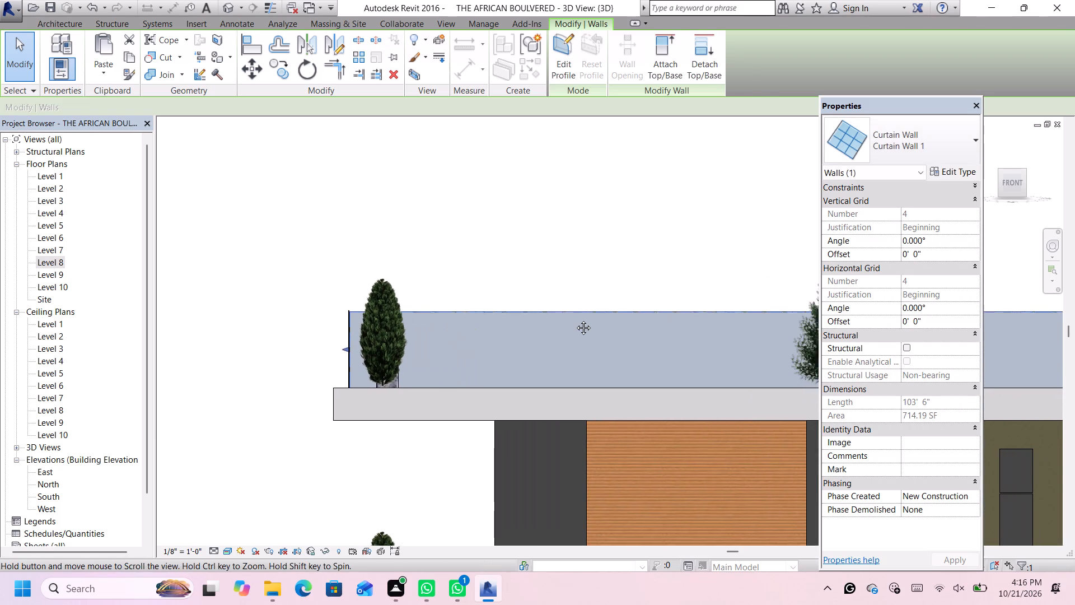
middle_drag(575, 319, 497, 323)
click(777, 310)
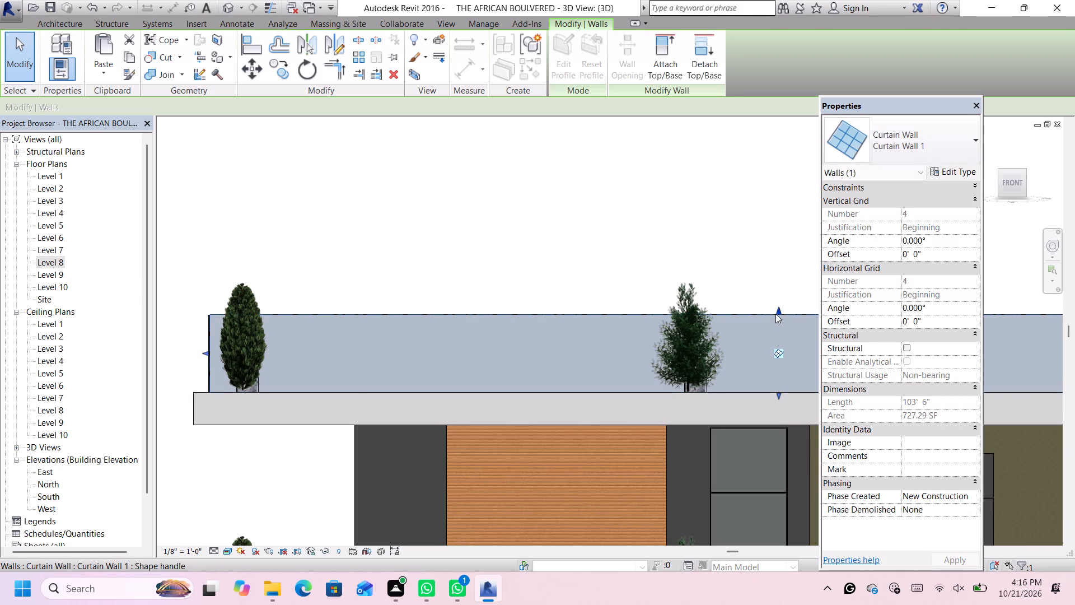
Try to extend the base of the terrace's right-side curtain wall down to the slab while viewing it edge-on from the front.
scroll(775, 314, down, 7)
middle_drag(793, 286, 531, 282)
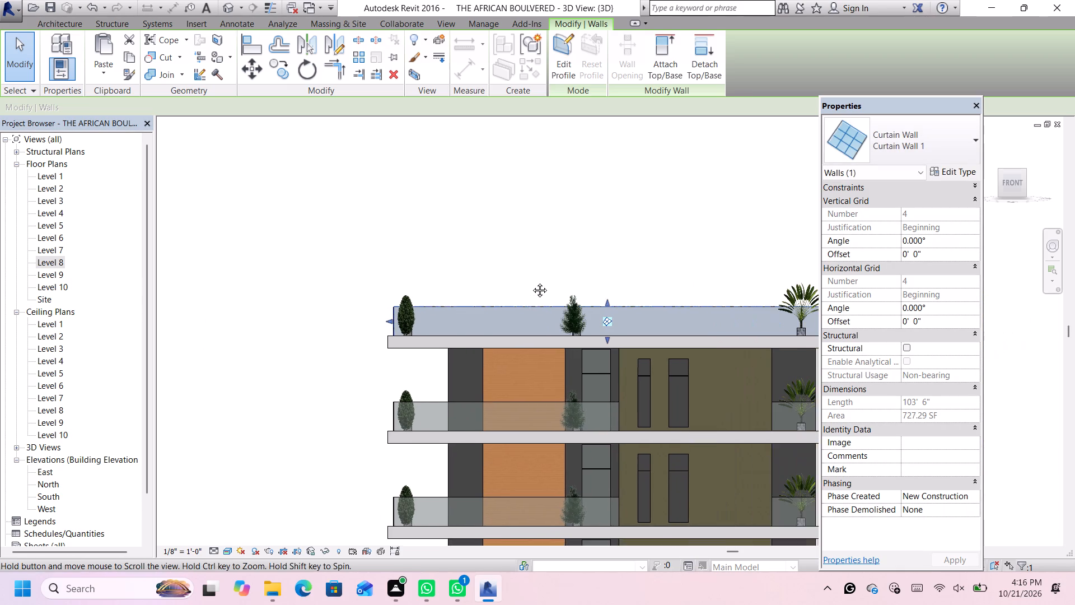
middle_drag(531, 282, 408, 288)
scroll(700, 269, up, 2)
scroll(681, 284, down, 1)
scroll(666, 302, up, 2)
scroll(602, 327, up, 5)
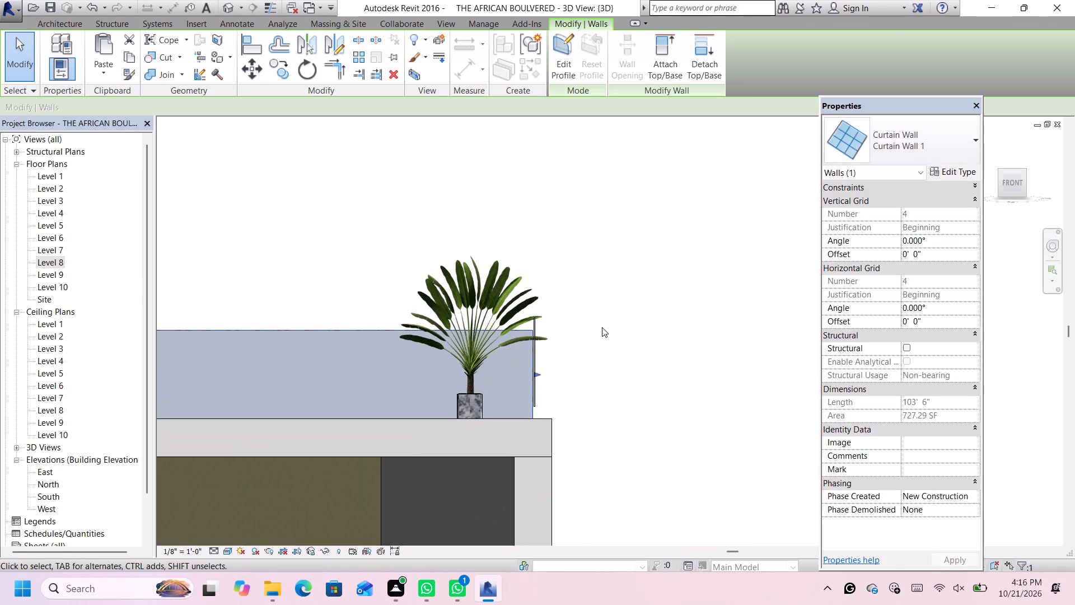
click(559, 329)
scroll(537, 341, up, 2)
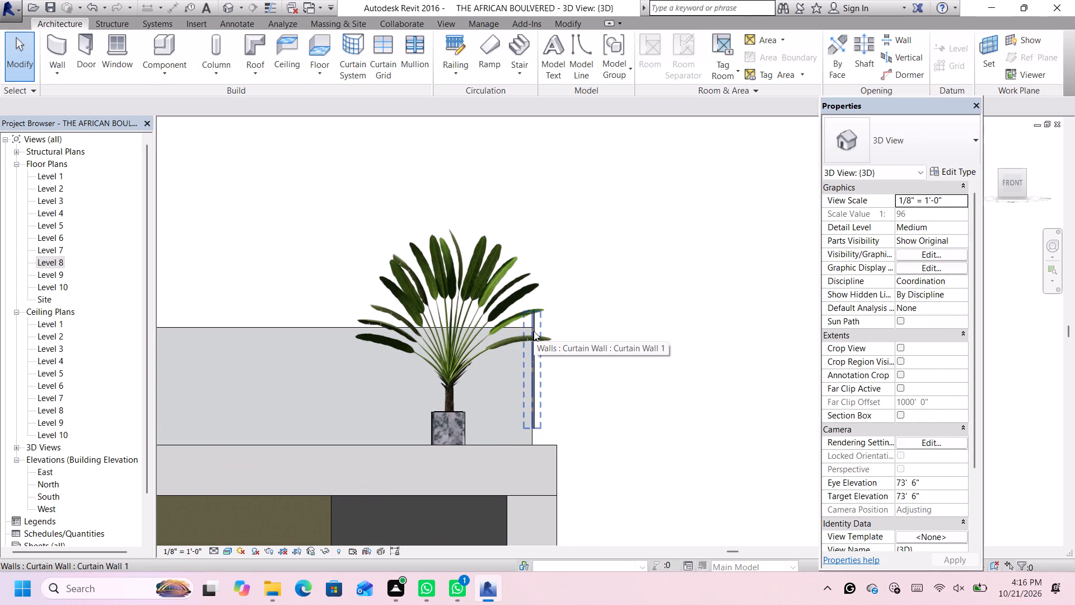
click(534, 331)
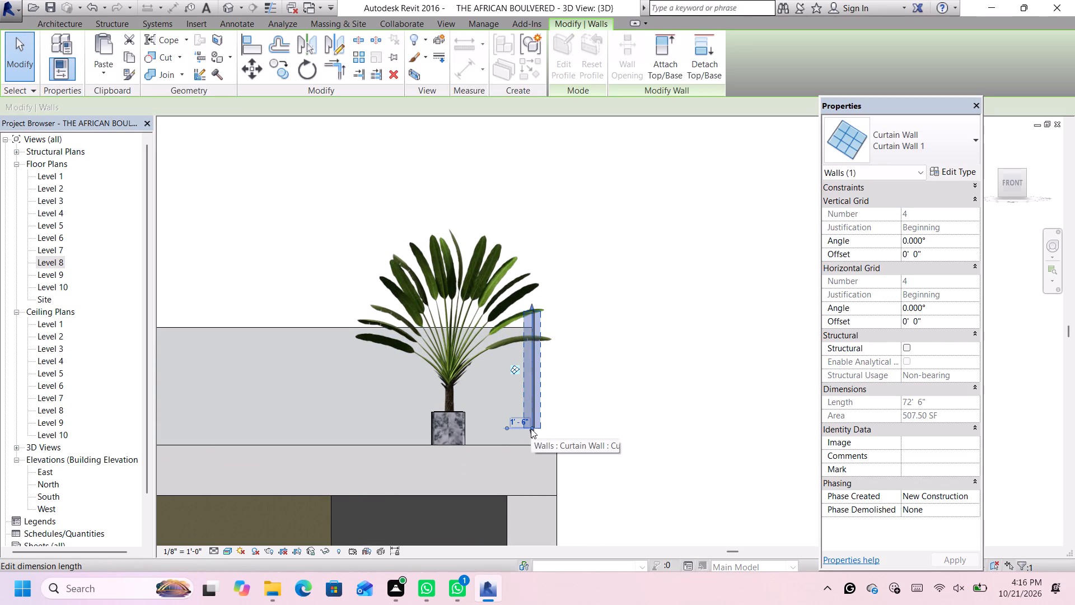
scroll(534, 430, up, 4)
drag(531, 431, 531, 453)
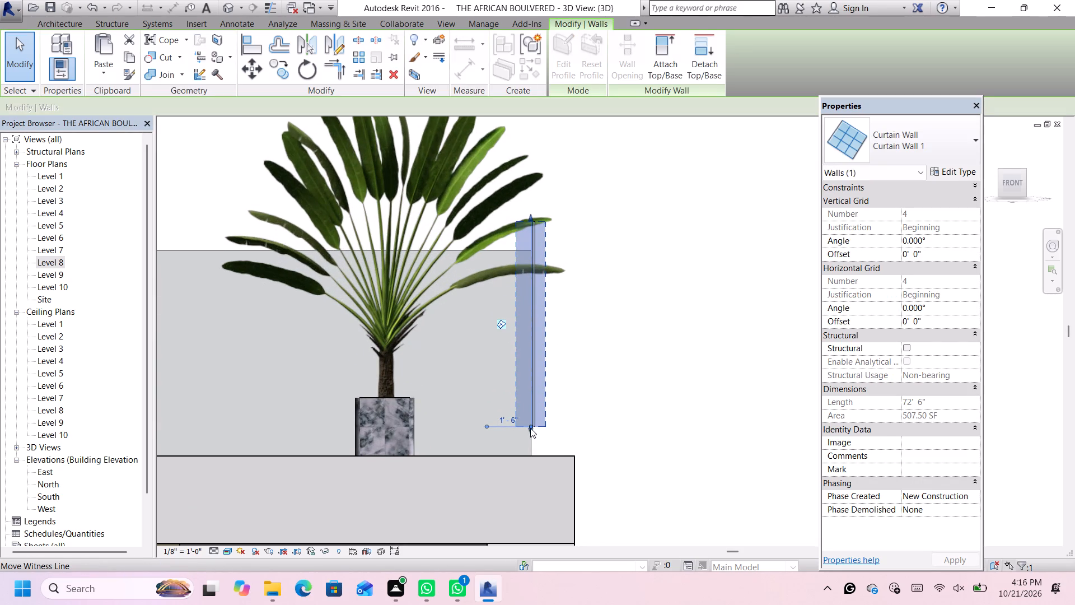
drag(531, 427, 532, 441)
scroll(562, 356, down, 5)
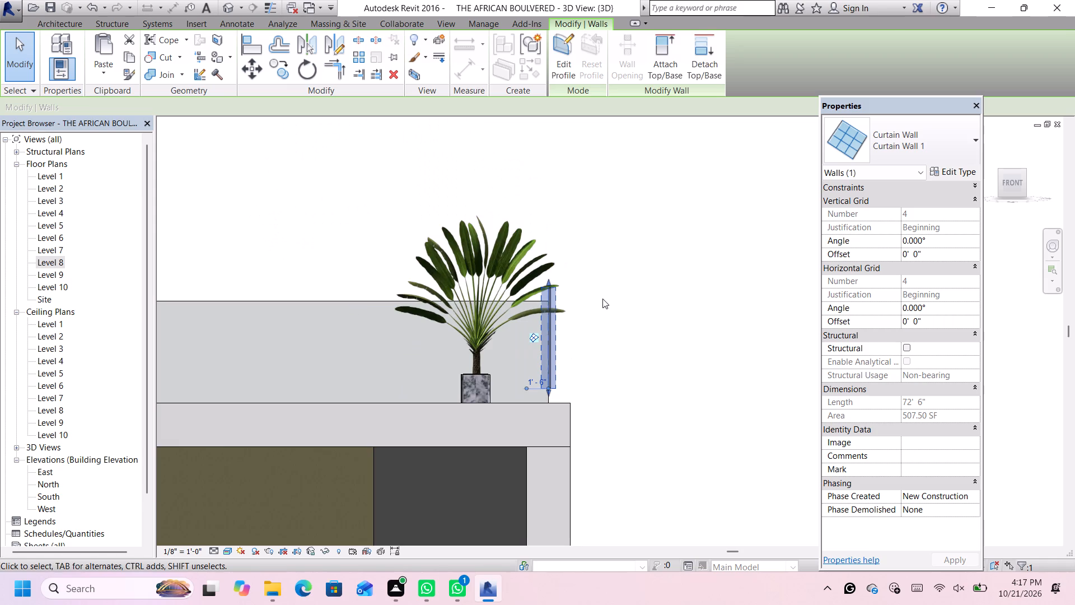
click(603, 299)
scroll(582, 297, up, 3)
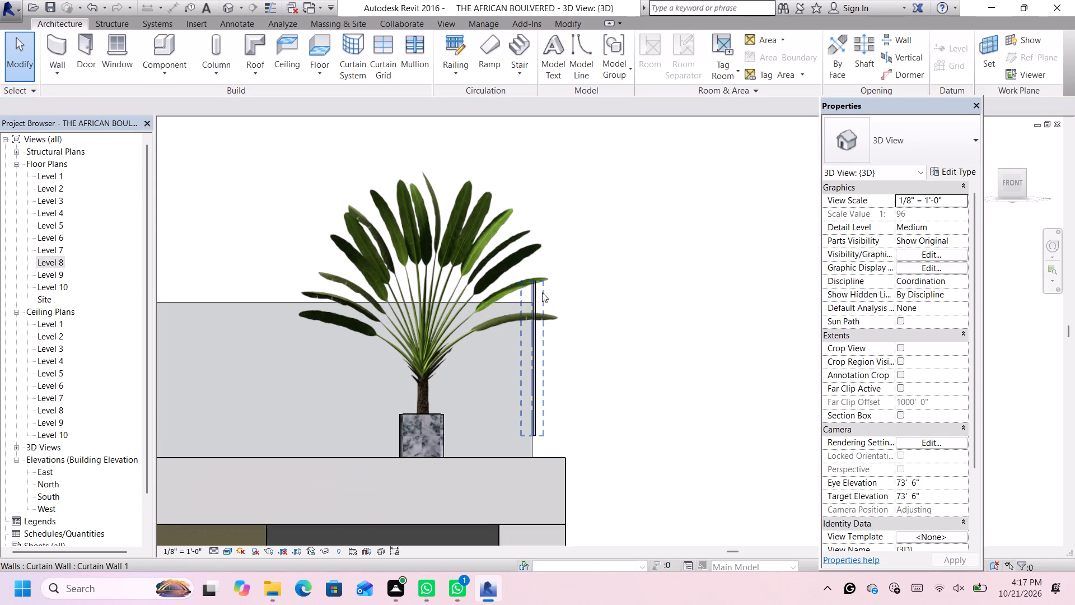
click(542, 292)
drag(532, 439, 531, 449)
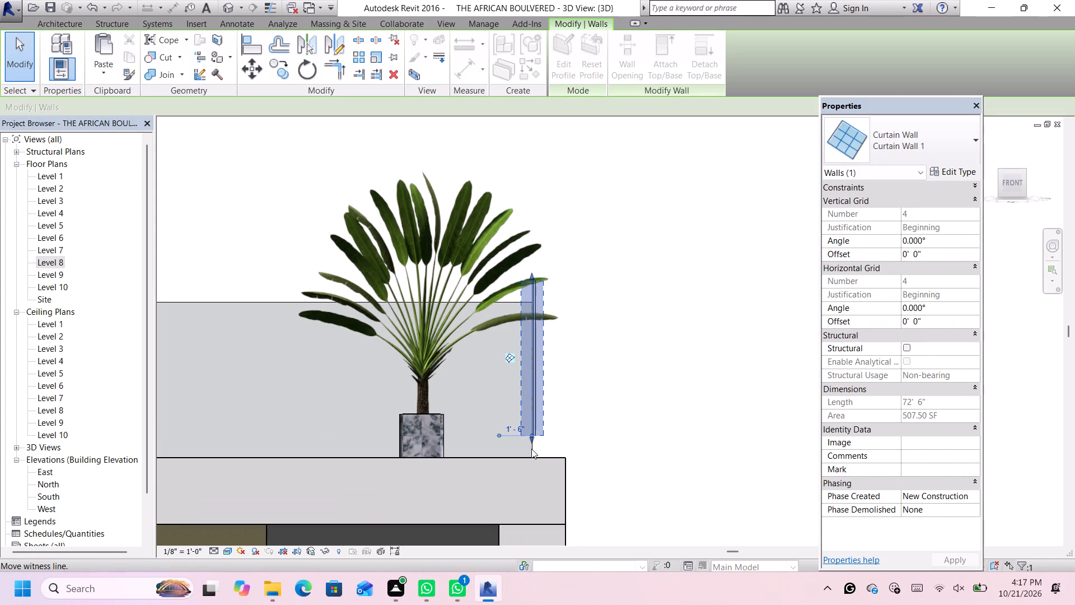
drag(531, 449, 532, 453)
Extend the right-side curtain wall's base down to the slab's top surface and lower its top edge until its area is about 509 SF.
scroll(591, 374, down, 5)
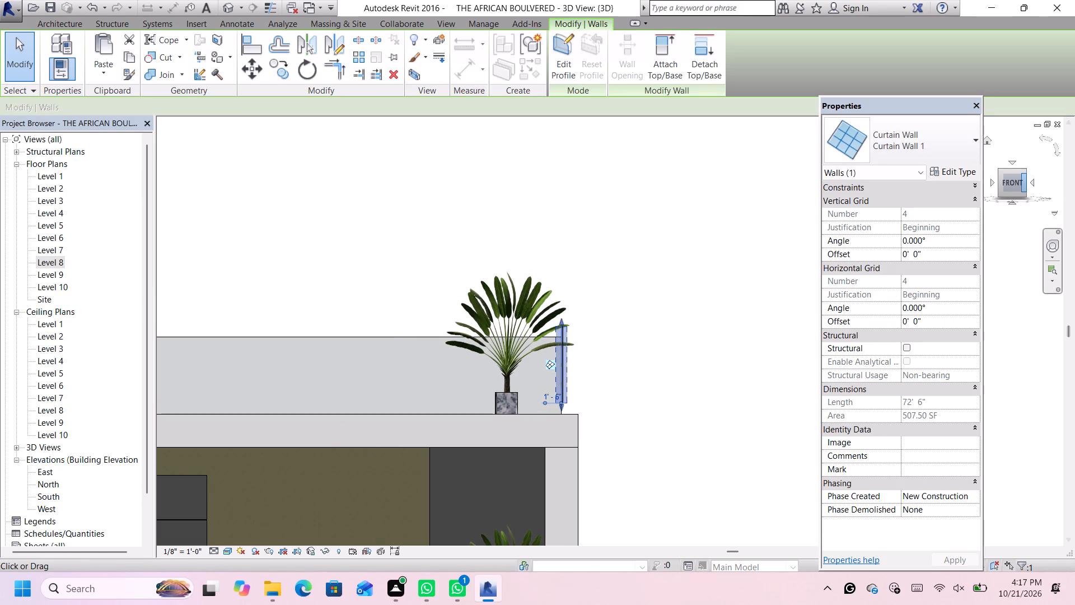
click(1024, 182)
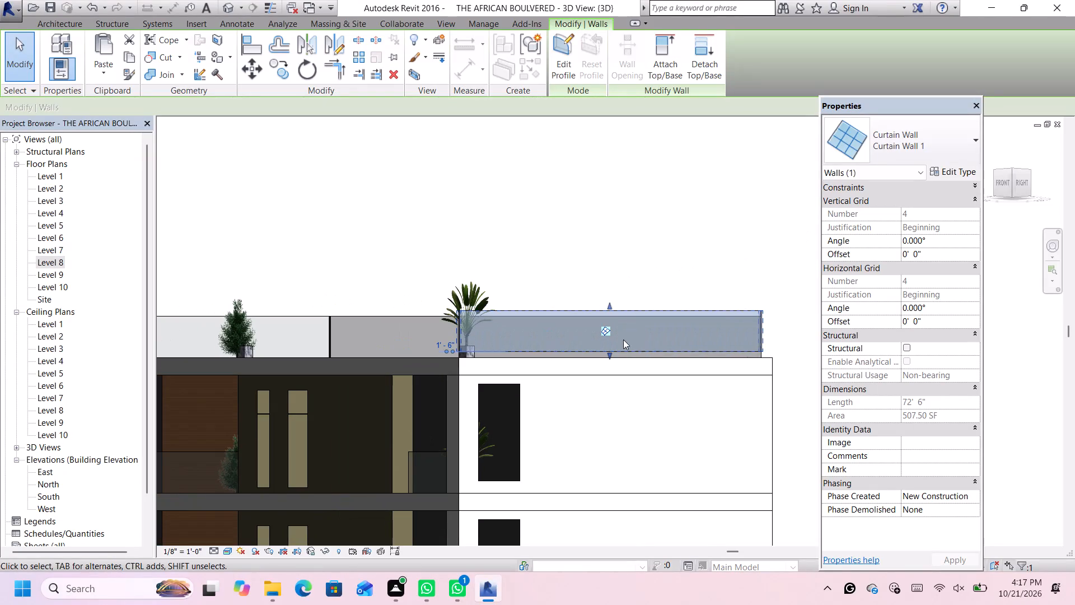
drag(611, 353, 611, 359)
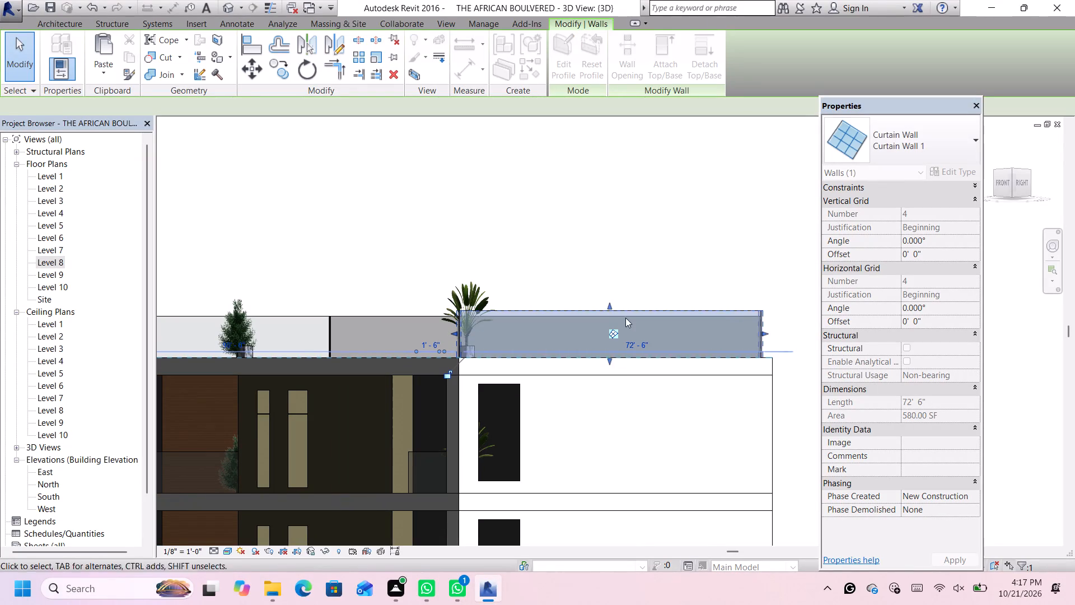
drag(609, 304, 610, 313)
Examine the terrace barriers around the building from its corners, from above and from the front.
scroll(615, 307, down, 6)
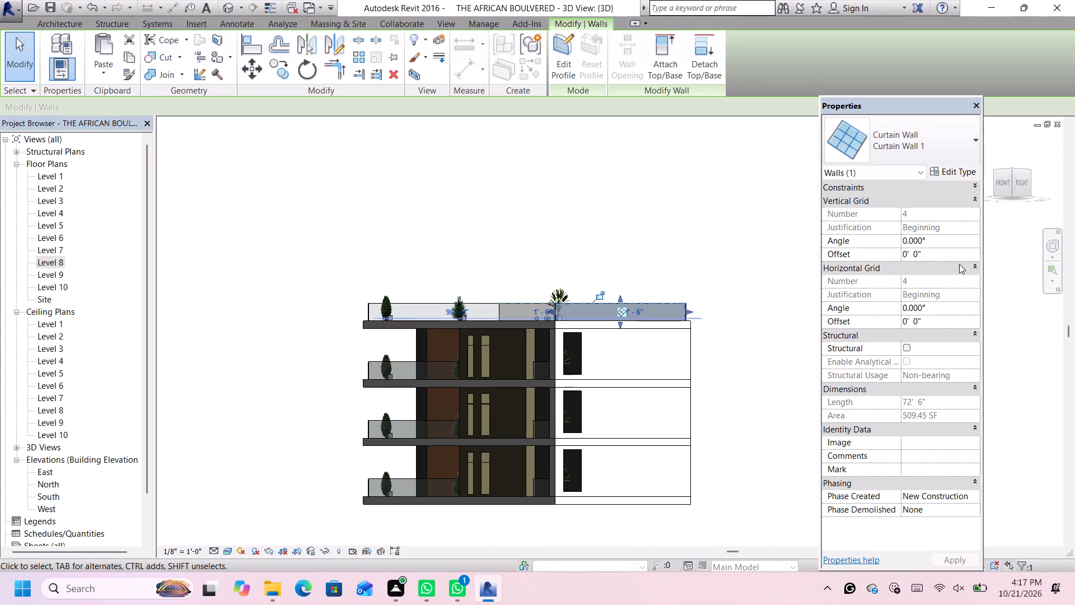
click(1028, 182)
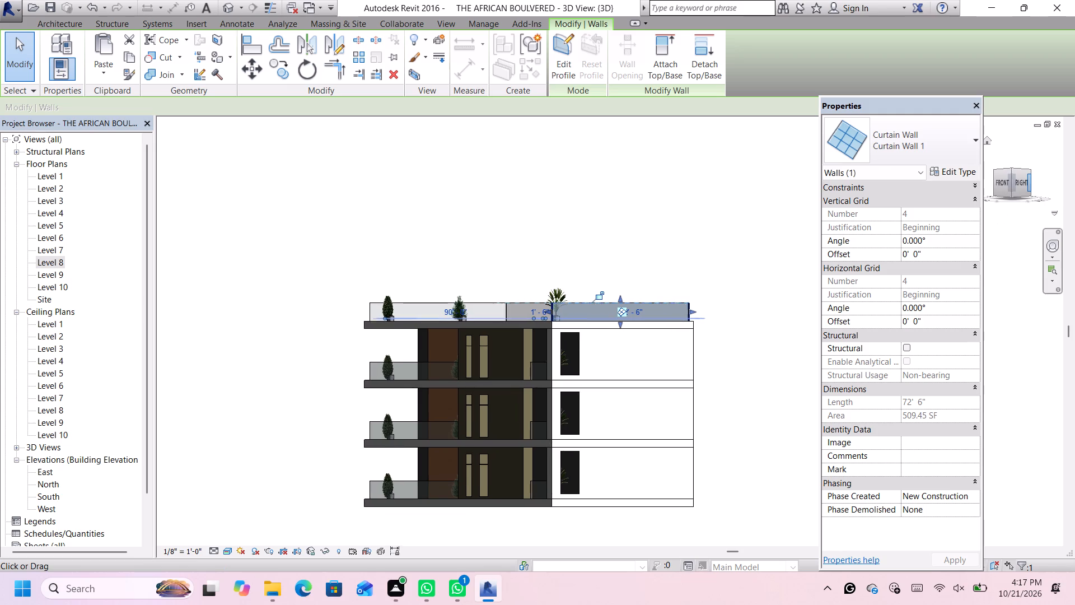
scroll(740, 285, down, 6)
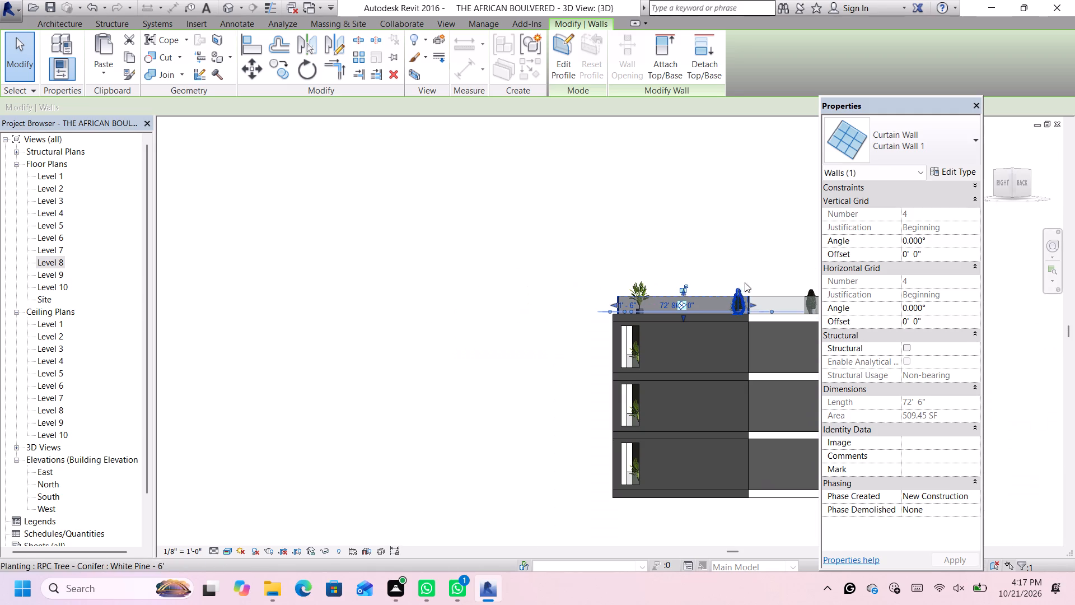
middle_drag(800, 232, 748, 230)
scroll(678, 274, down, 5)
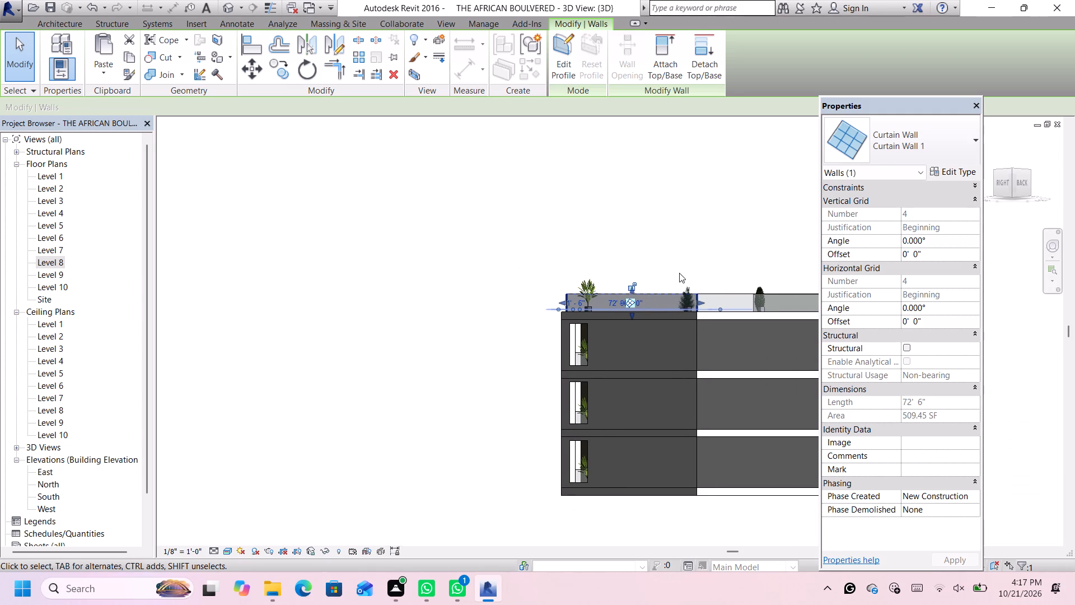
scroll(679, 273, down, 1)
click(723, 241)
scroll(756, 264, up, 11)
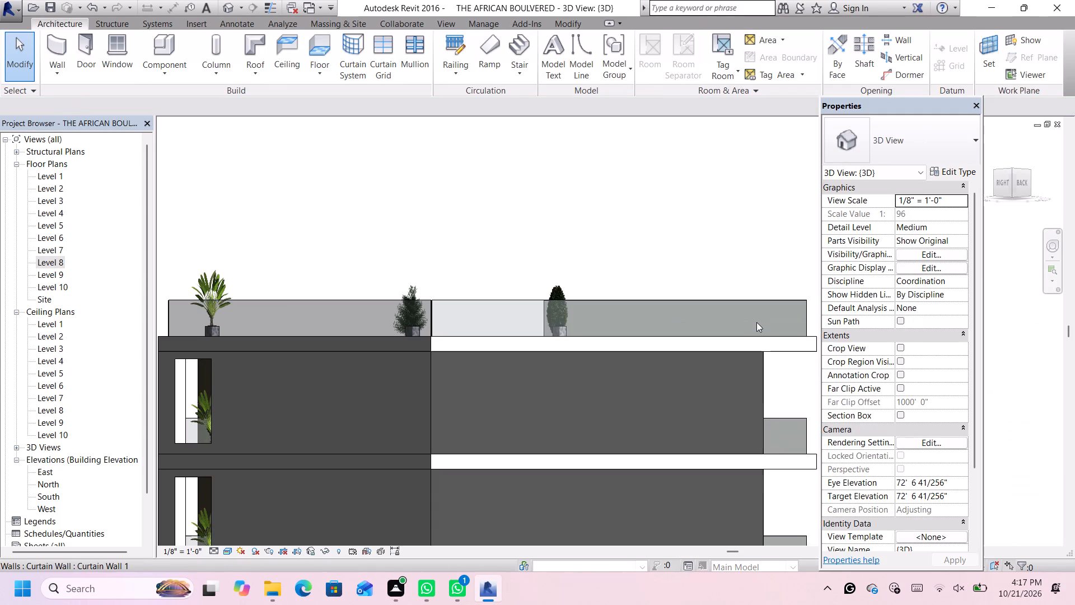
scroll(755, 280, down, 5)
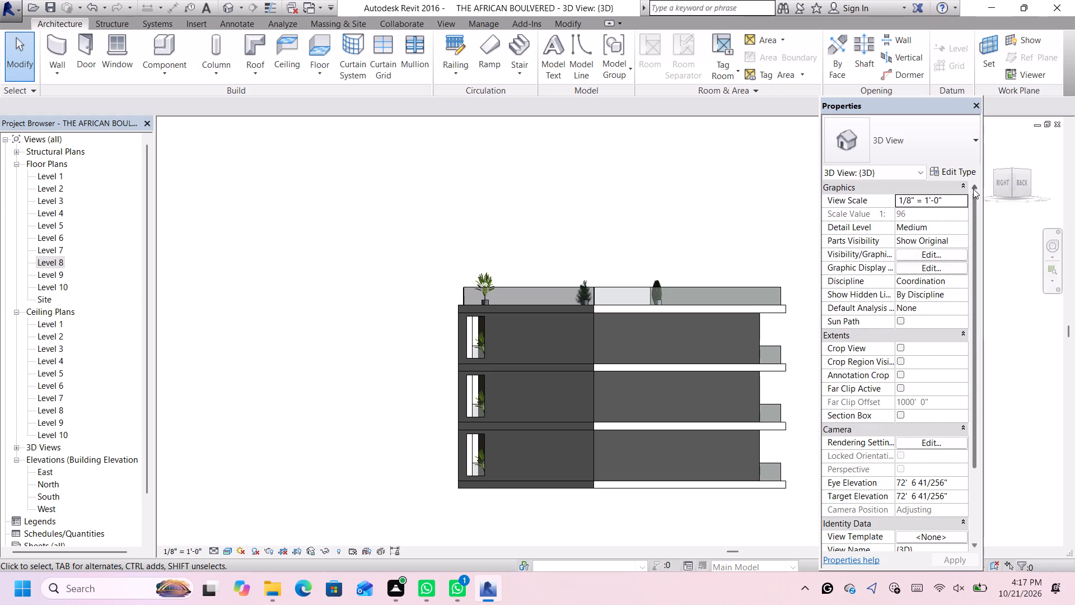
scroll(698, 271, down, 2)
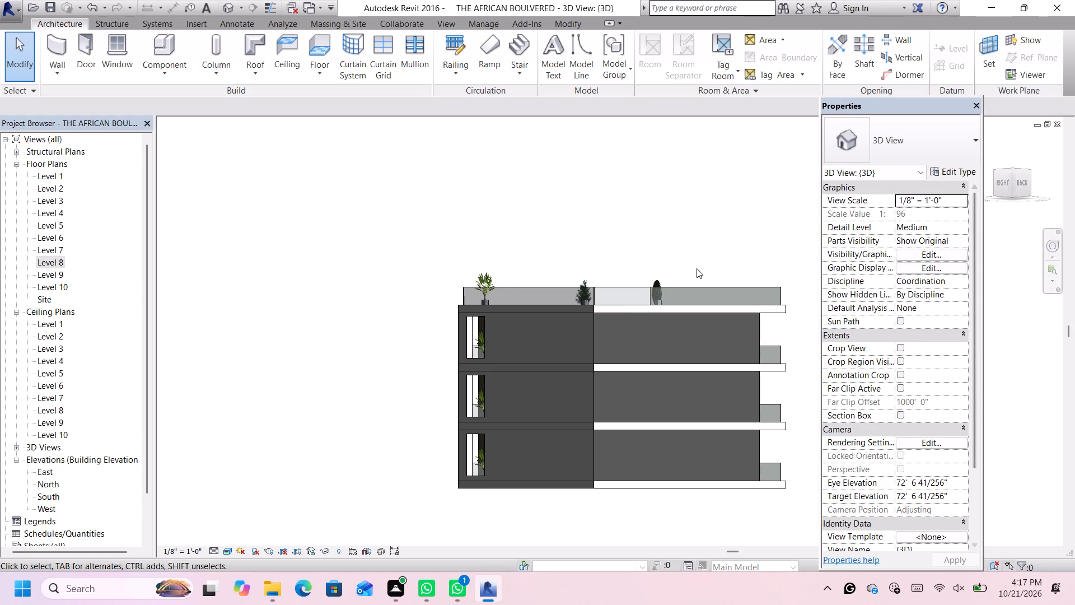
scroll(709, 255, up, 3)
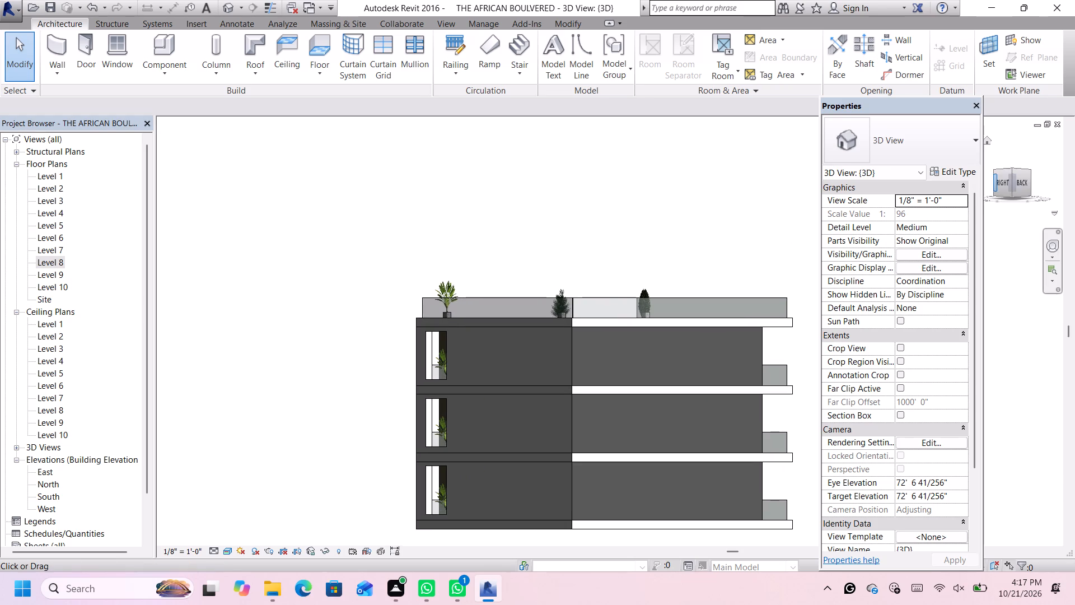
click(995, 172)
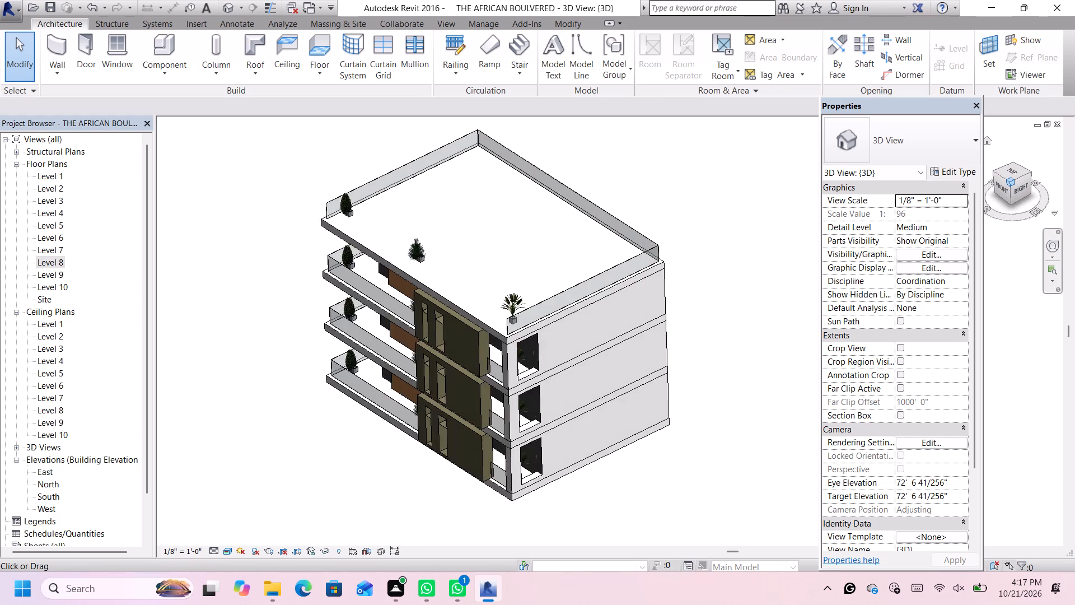
click(993, 173)
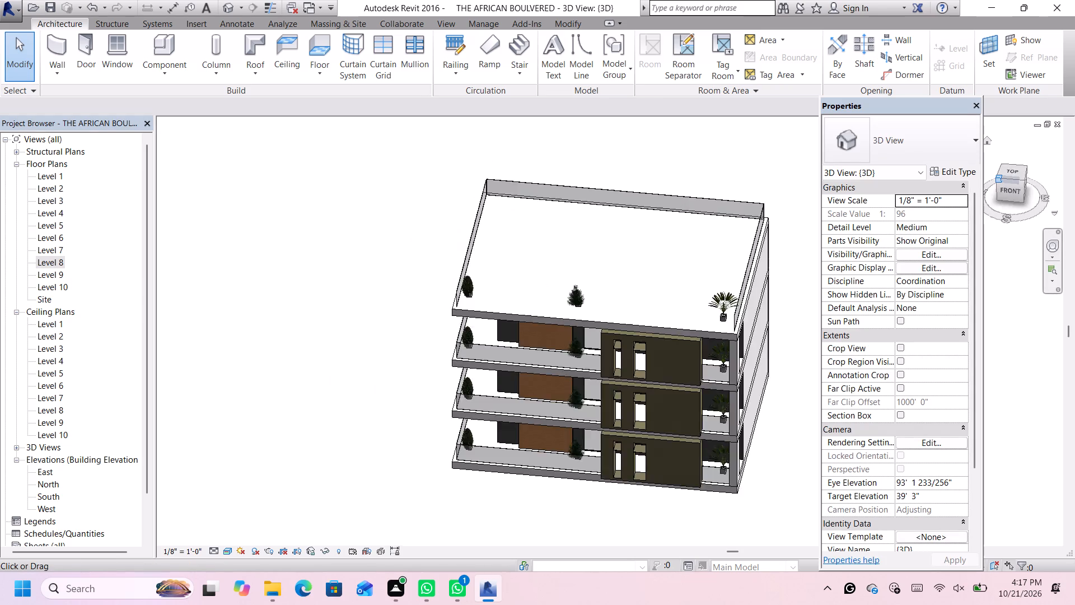
click(1022, 186)
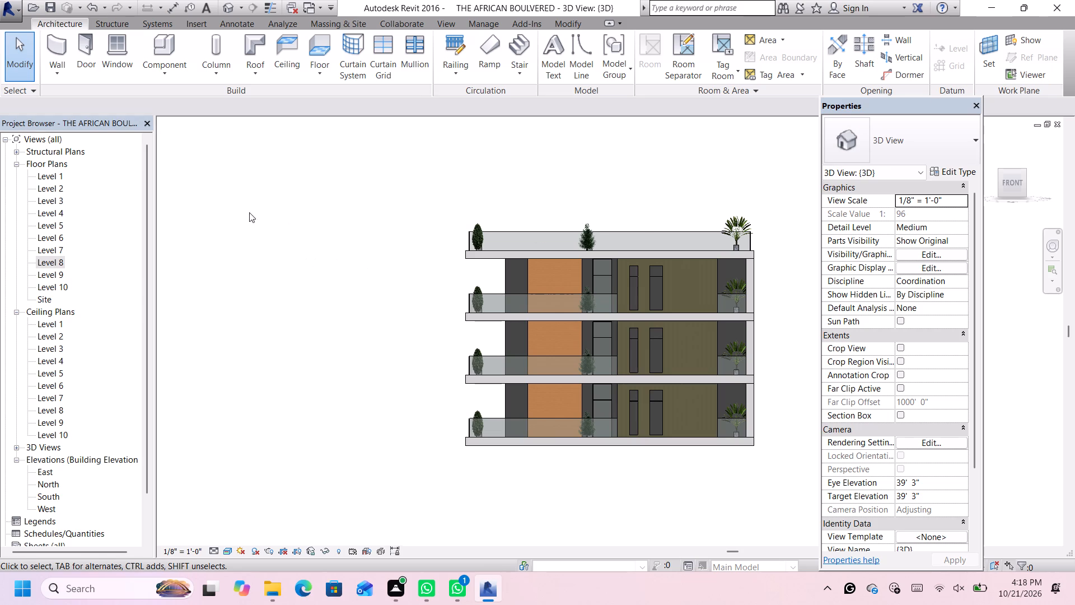
Switch to the Level 8 floor plan and save the project while starting the Wall tool.
double_click(53, 261)
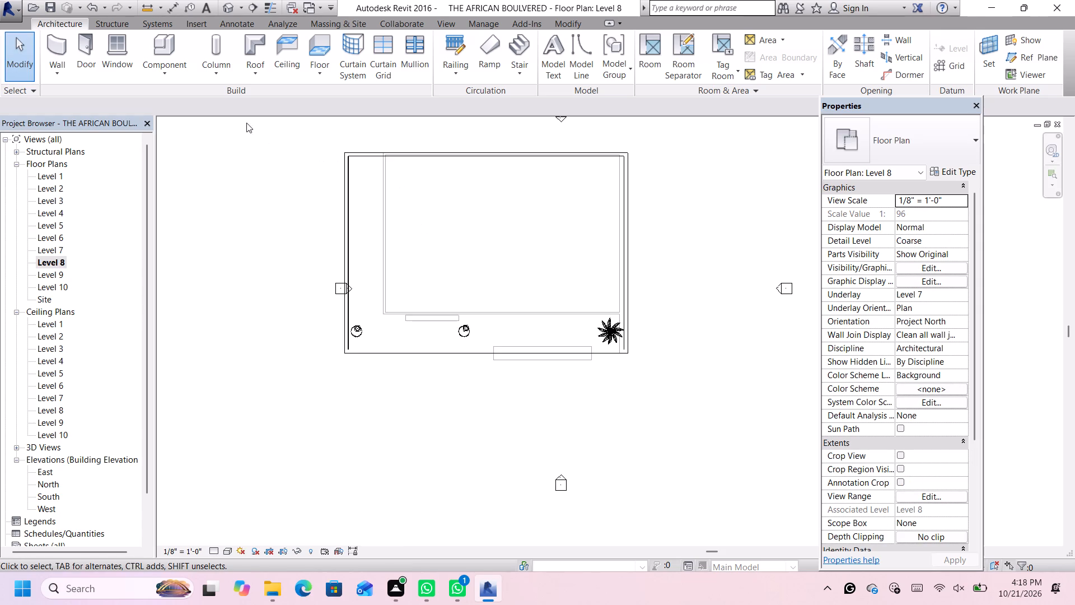
click(47, 48)
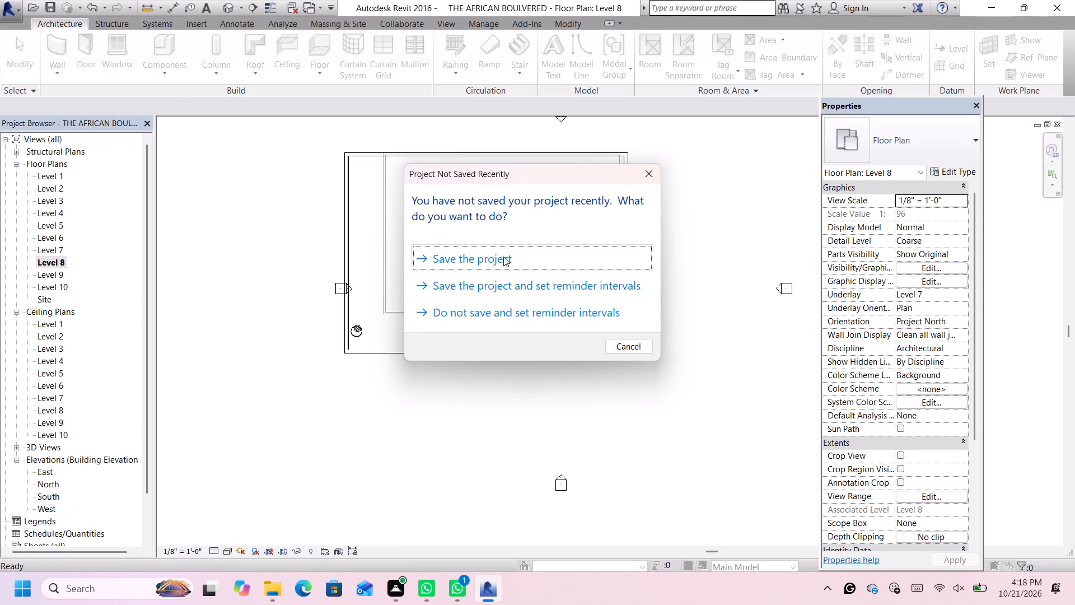
click(504, 260)
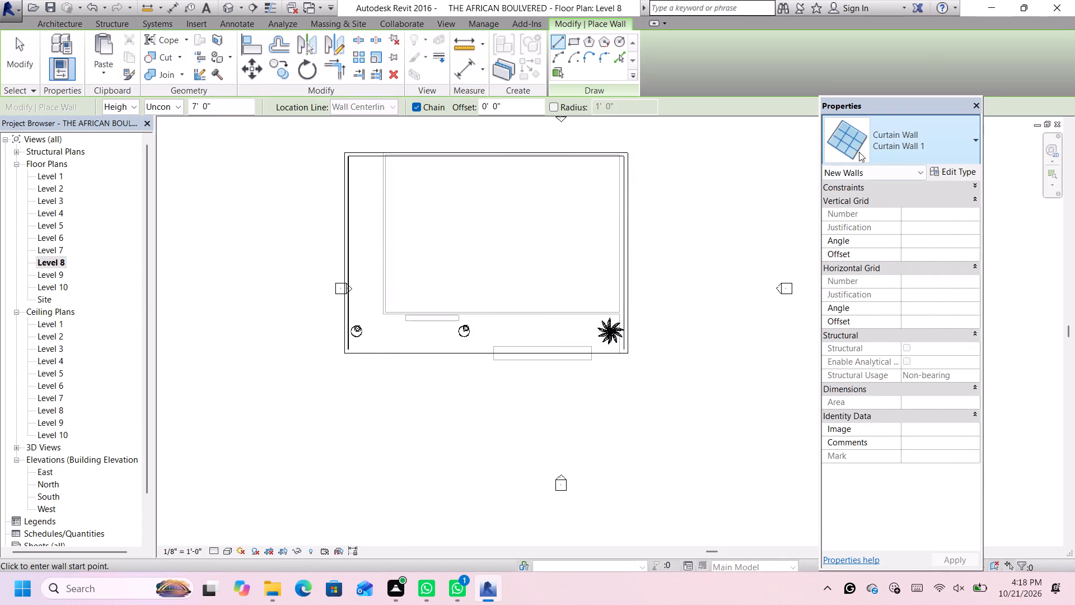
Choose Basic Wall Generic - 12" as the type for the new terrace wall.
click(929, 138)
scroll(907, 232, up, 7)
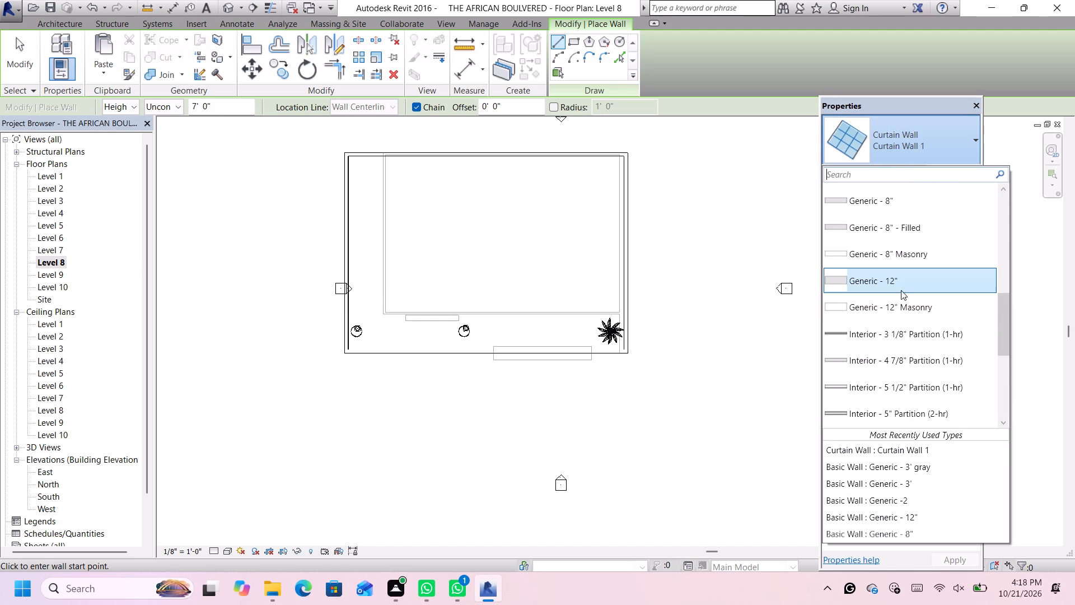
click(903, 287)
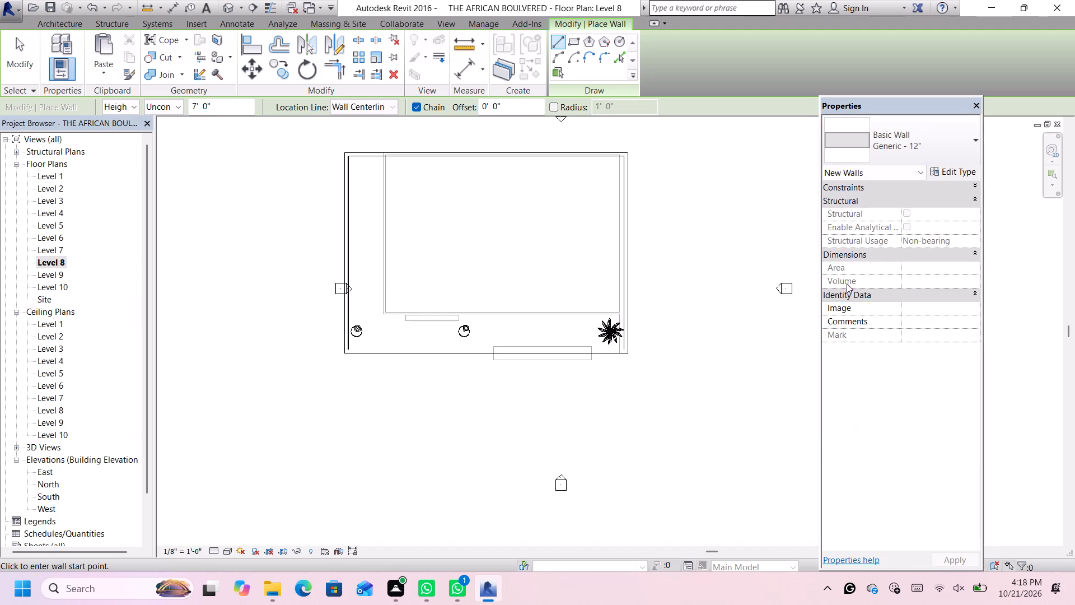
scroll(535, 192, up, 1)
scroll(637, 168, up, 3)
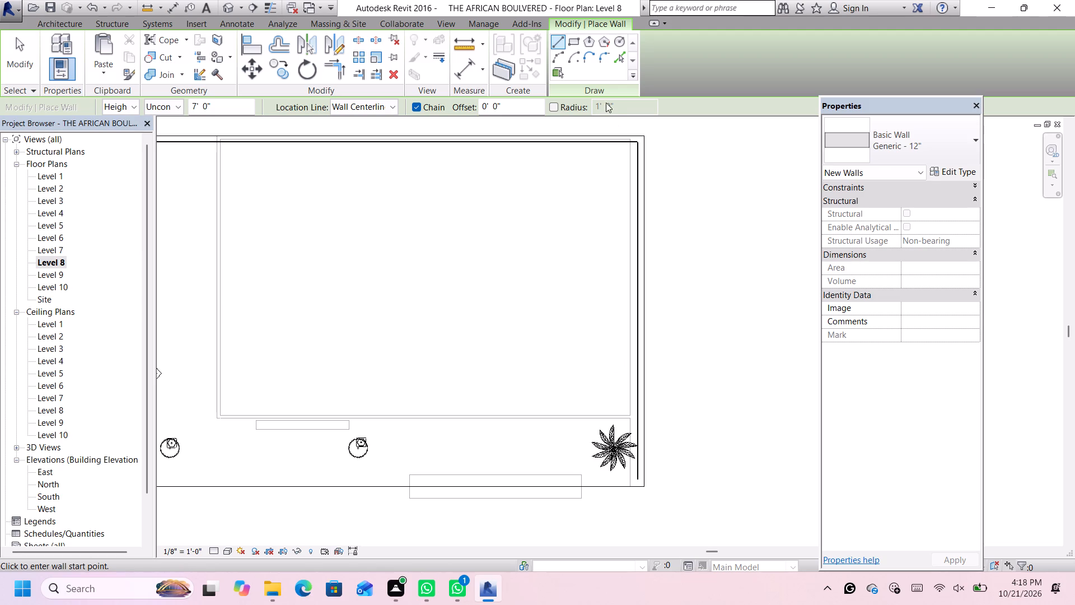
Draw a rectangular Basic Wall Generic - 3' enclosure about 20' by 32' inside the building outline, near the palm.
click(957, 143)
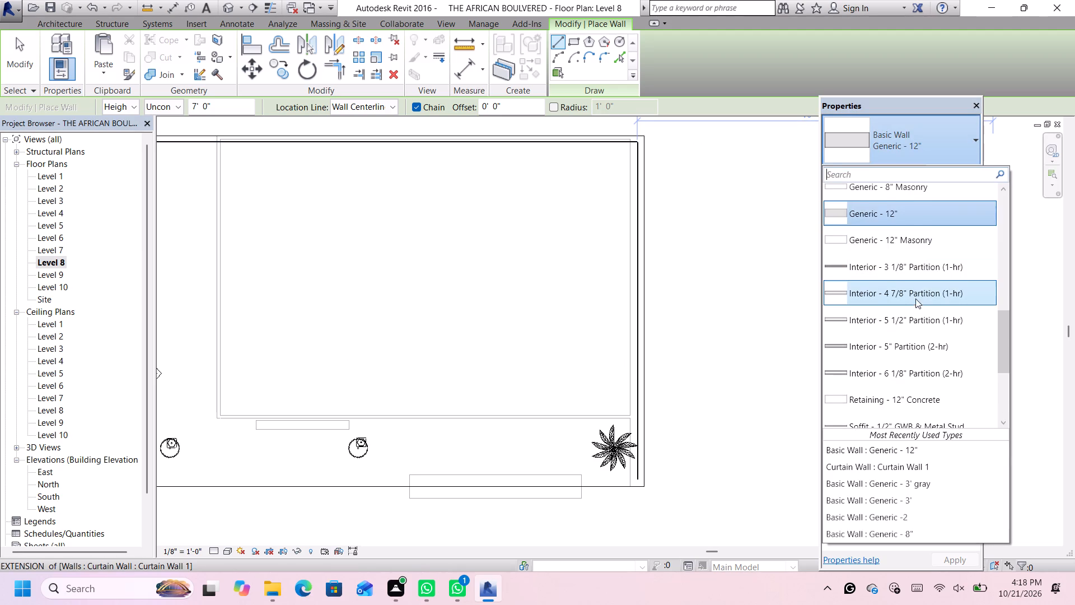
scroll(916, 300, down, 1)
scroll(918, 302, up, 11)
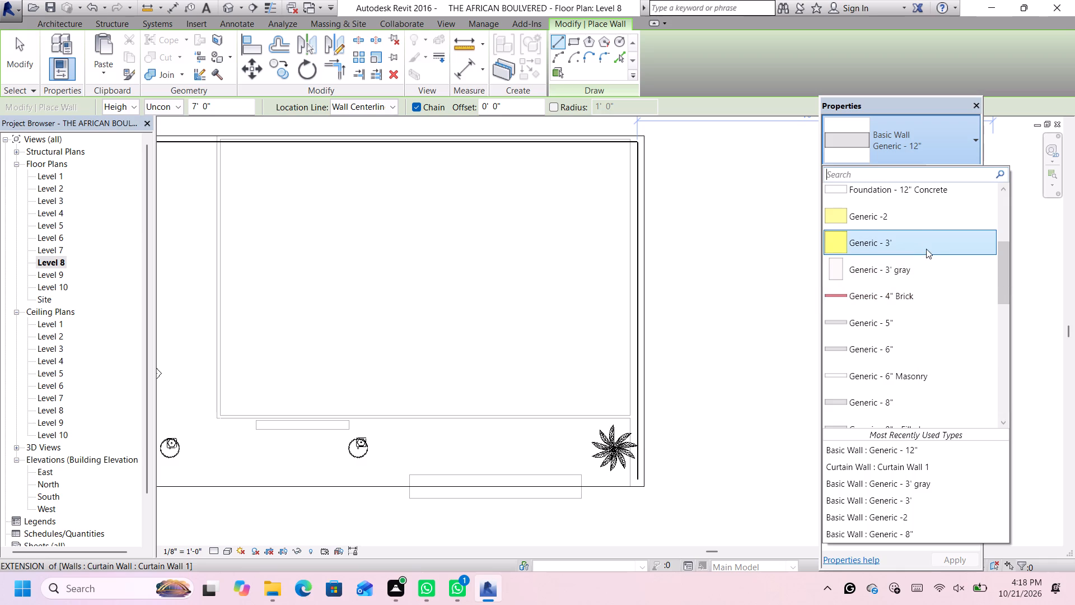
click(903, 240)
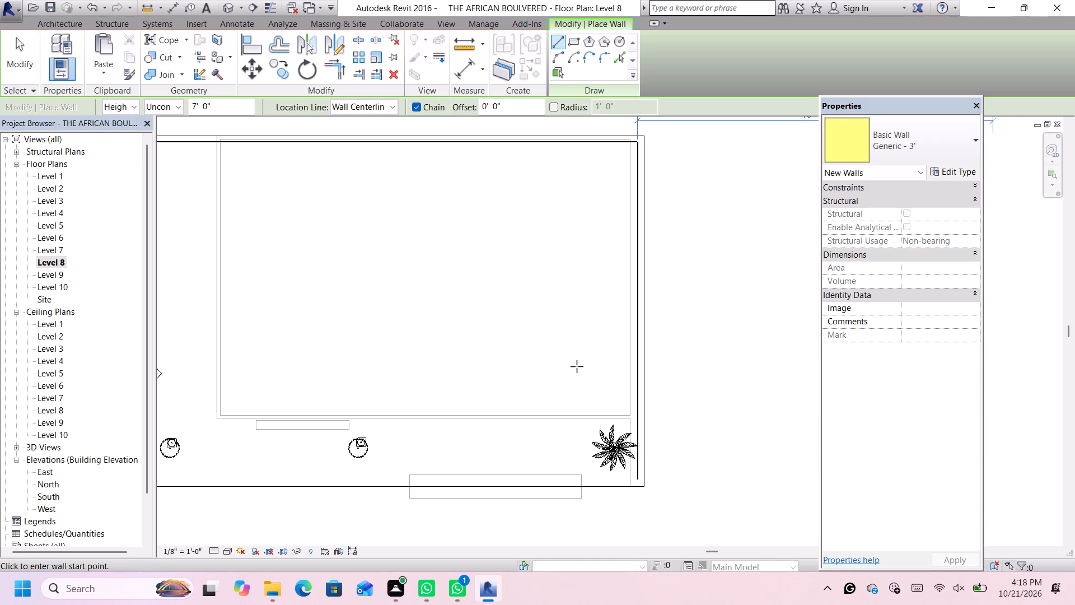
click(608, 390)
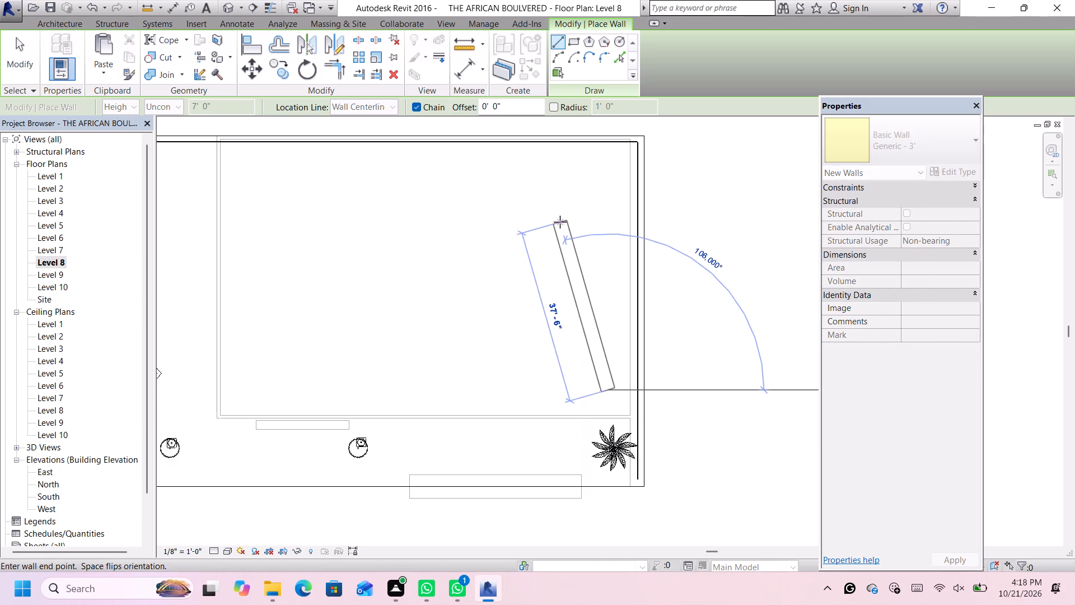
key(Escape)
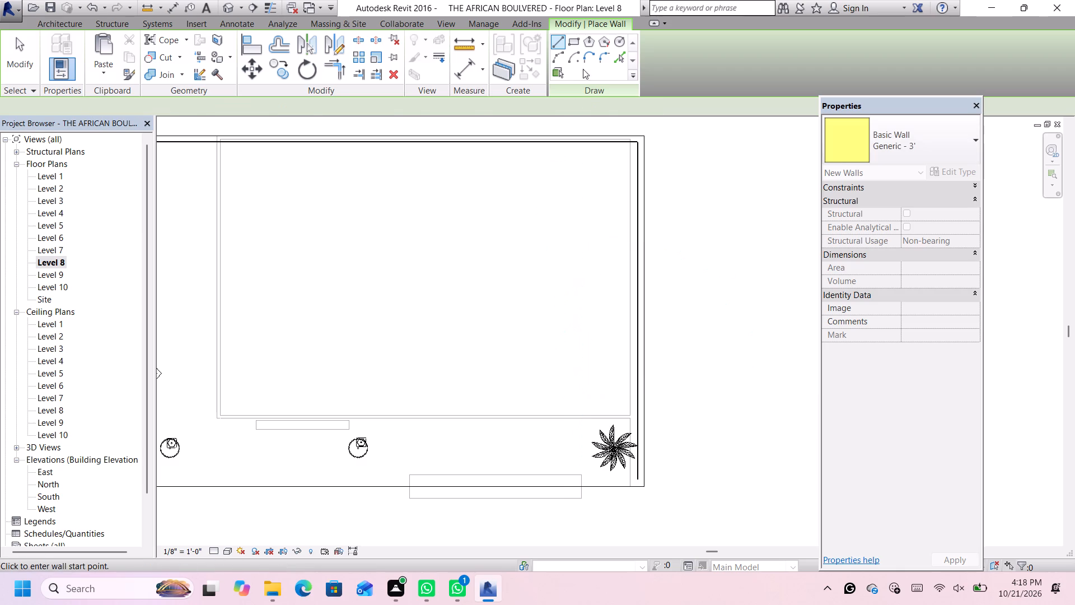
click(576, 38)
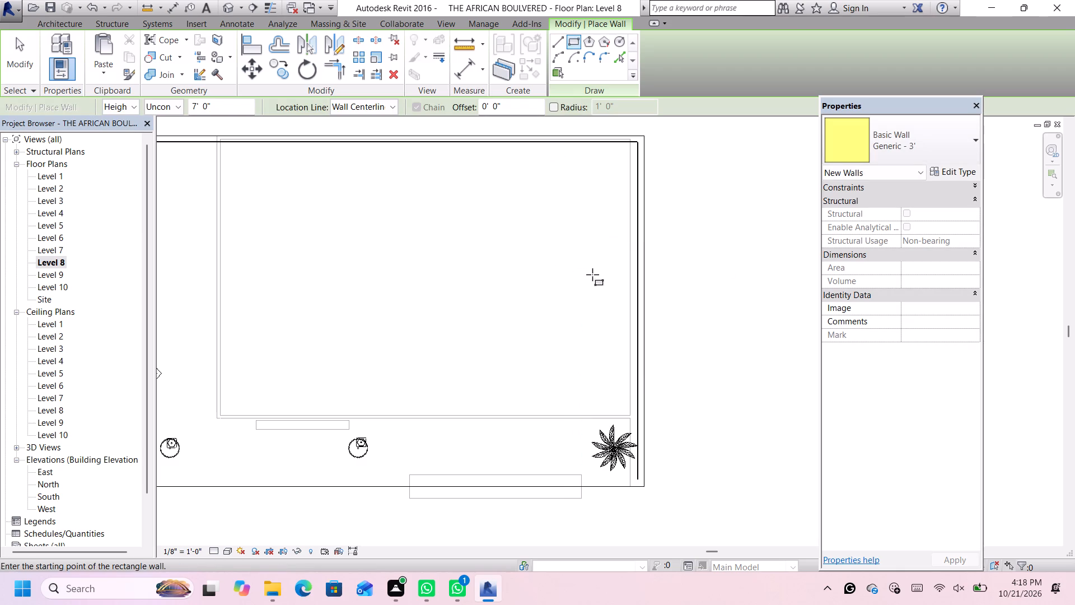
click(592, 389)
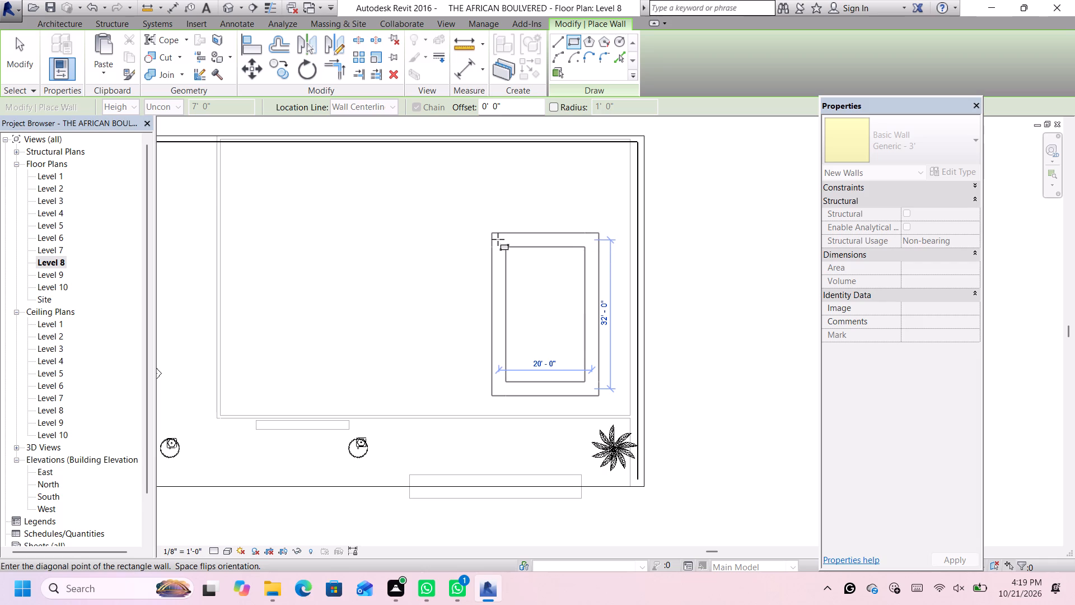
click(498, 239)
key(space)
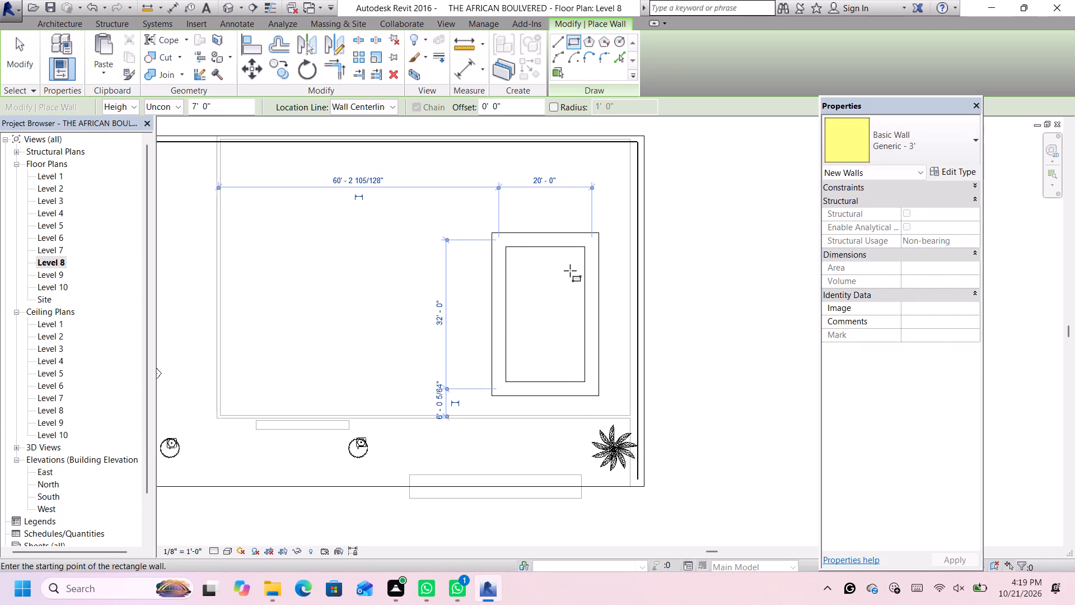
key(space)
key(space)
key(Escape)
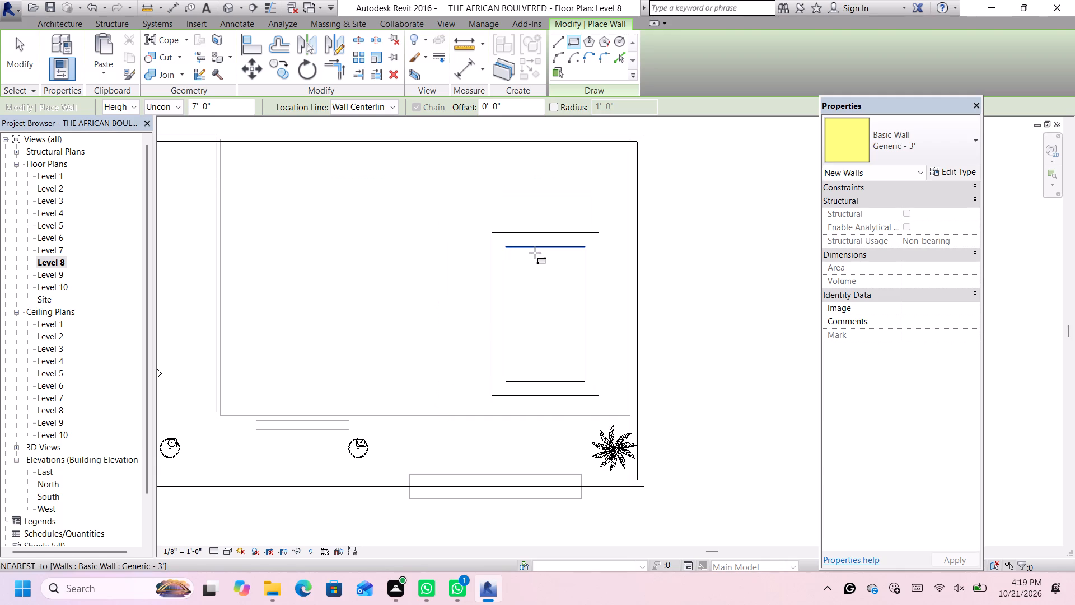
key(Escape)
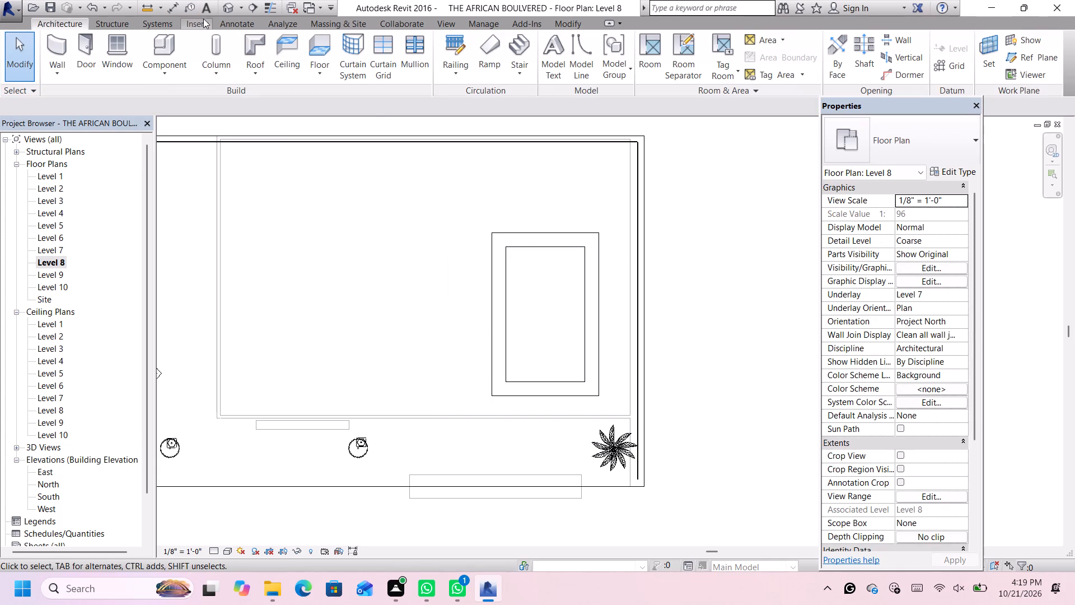
Examine the rectangular wall enclosure on the roof terrace in the 3D view from the front.
click(229, 6)
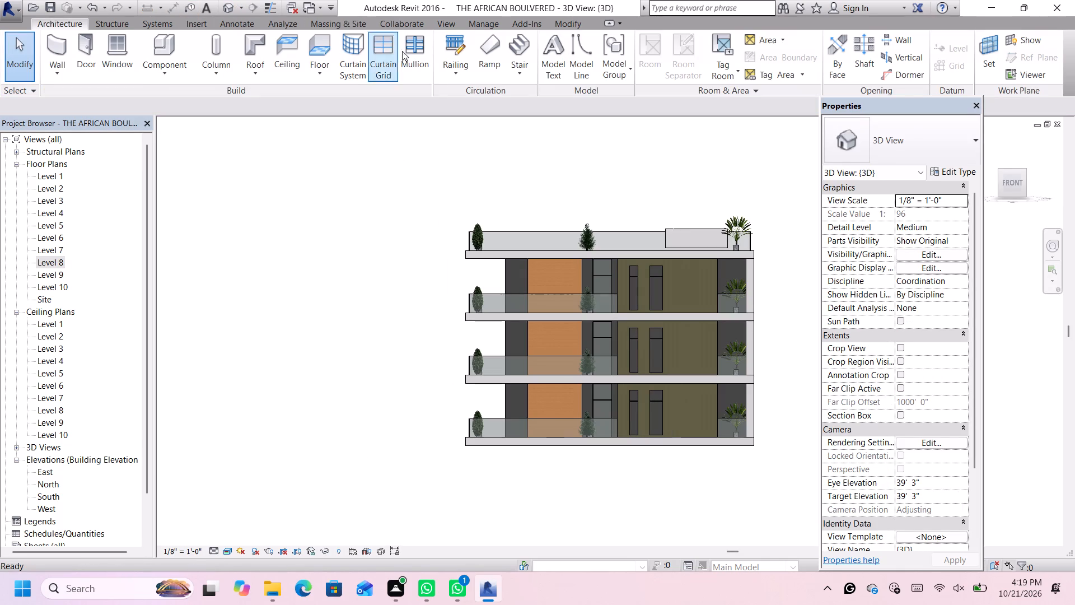
scroll(704, 235, up, 3)
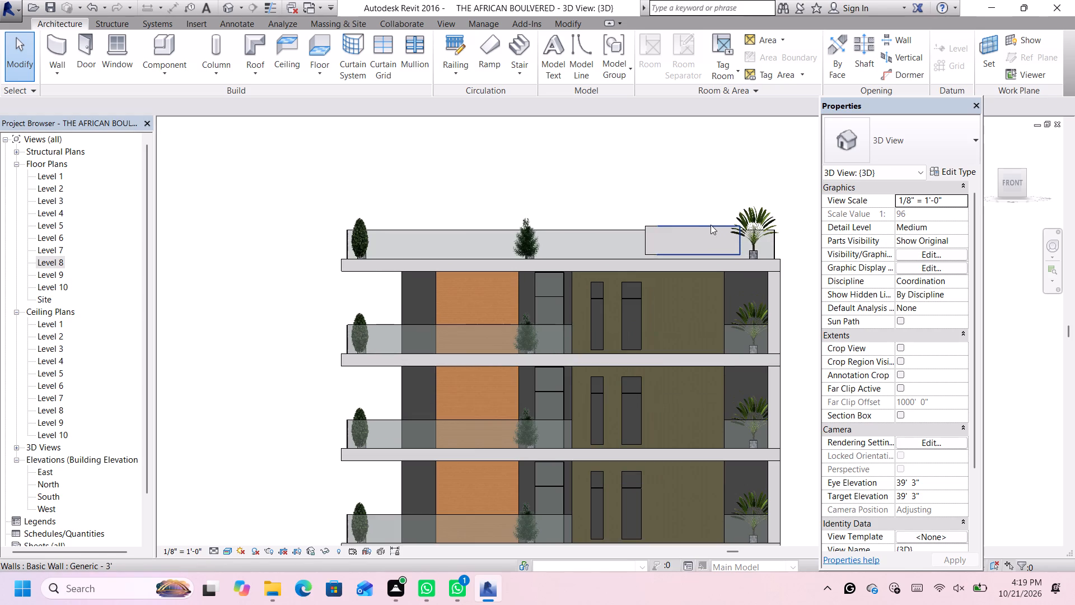
click(707, 227)
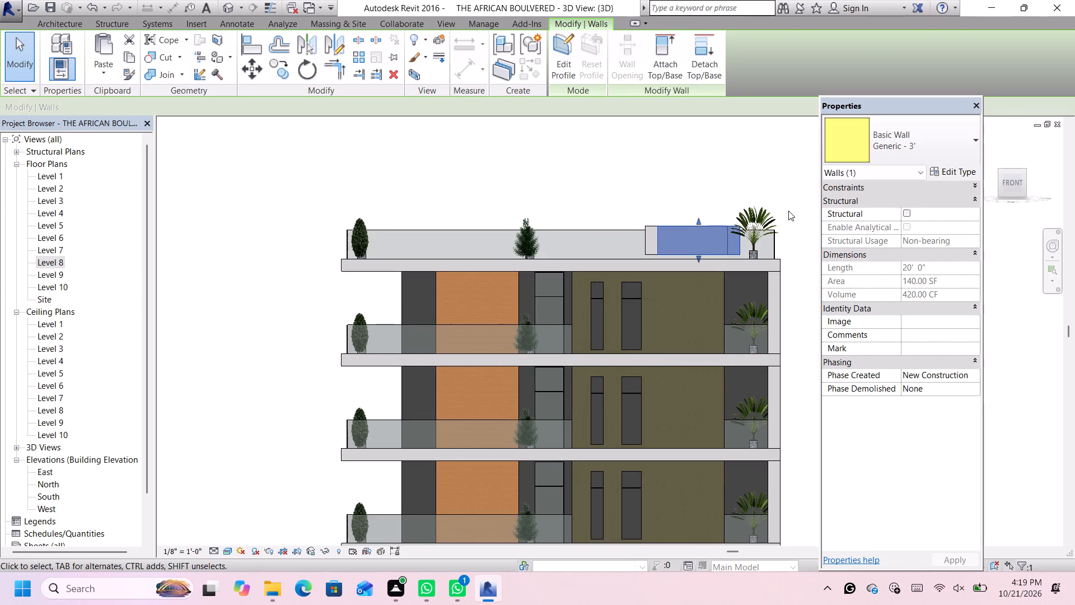
middle_drag(778, 208, 778, 208)
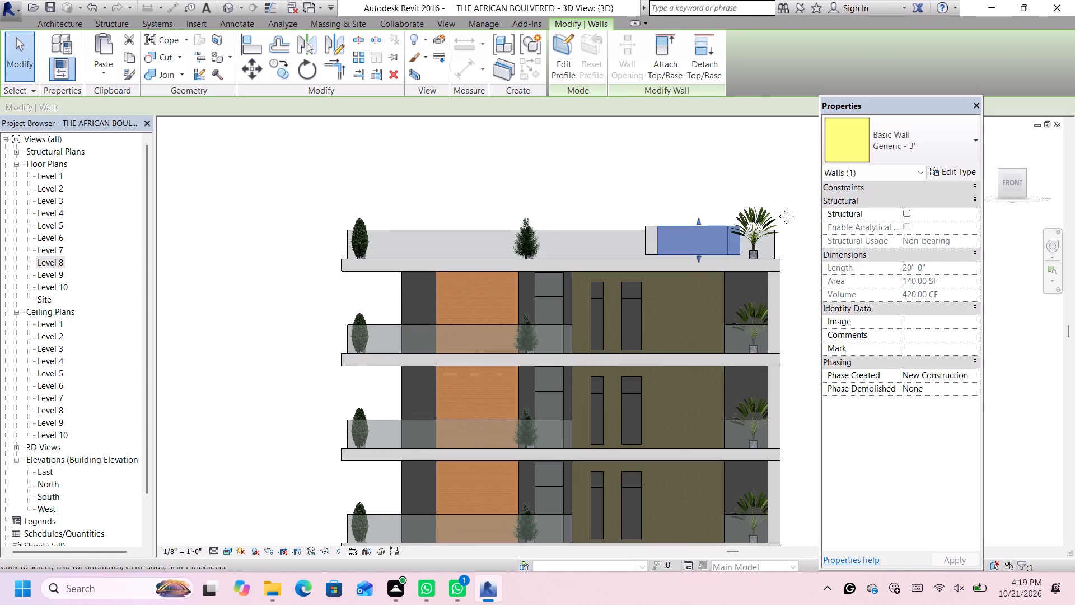
middle_drag(778, 208, 711, 189)
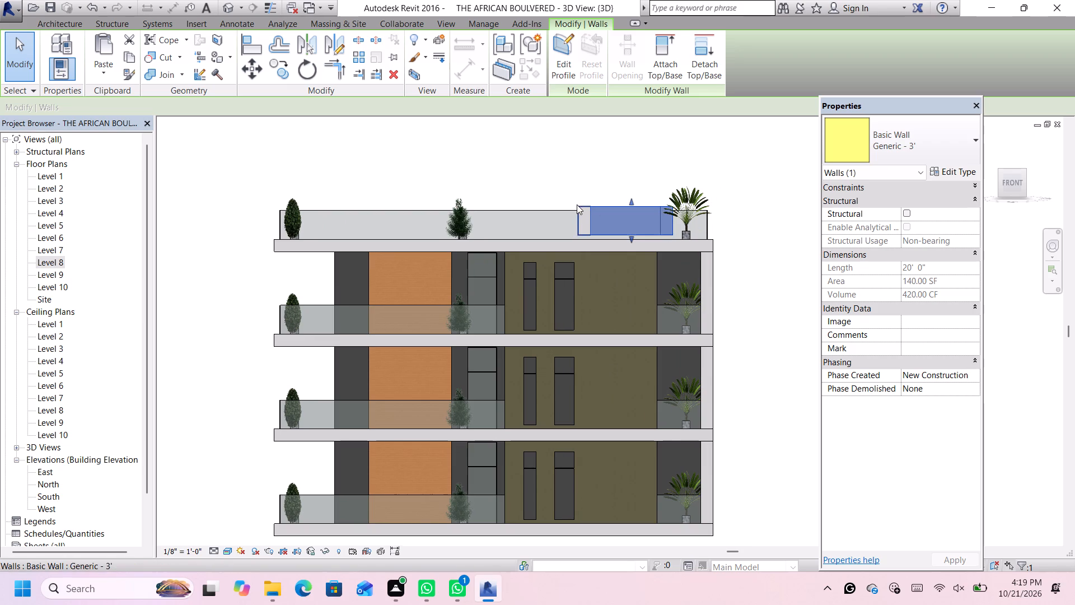
click(584, 211)
scroll(631, 222, up, 3)
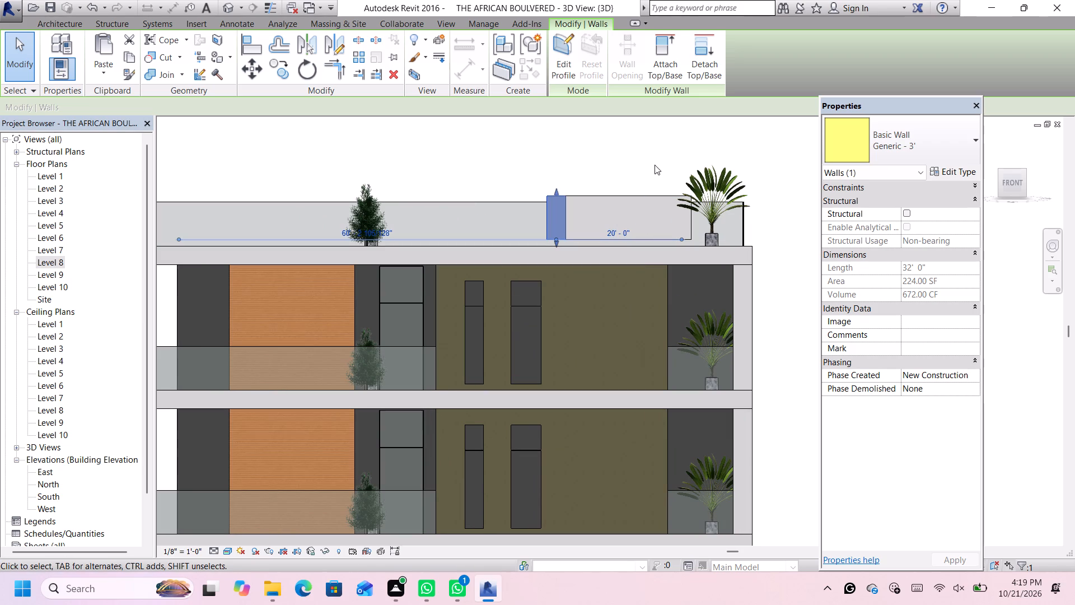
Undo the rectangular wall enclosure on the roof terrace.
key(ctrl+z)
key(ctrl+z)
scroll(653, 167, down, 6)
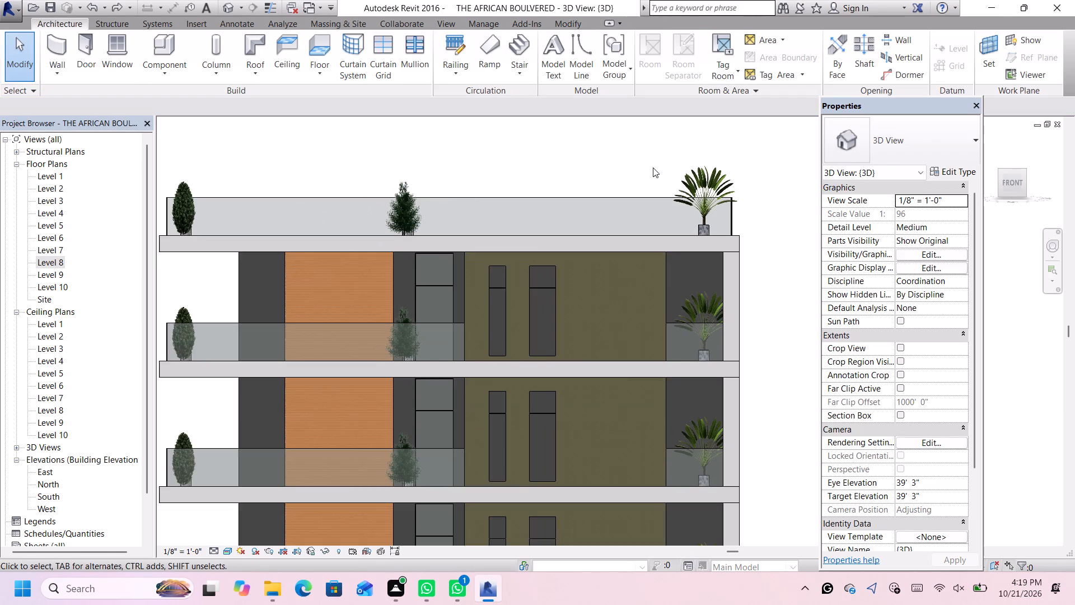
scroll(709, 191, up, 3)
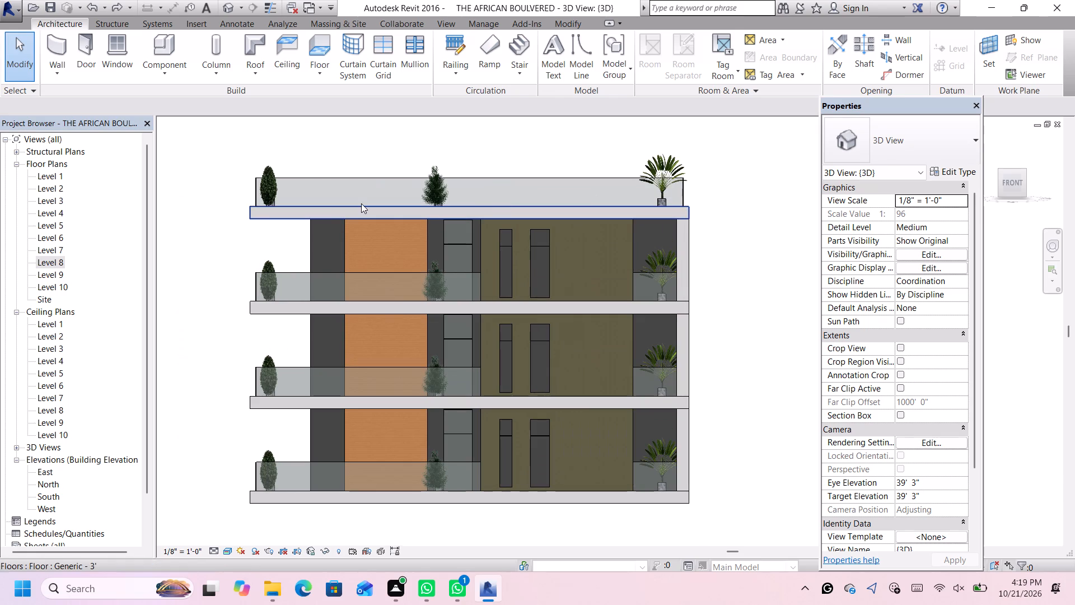
Start a new wall on the Level 8 floor plan with an unconnected height of 20'.
double_click(62, 262)
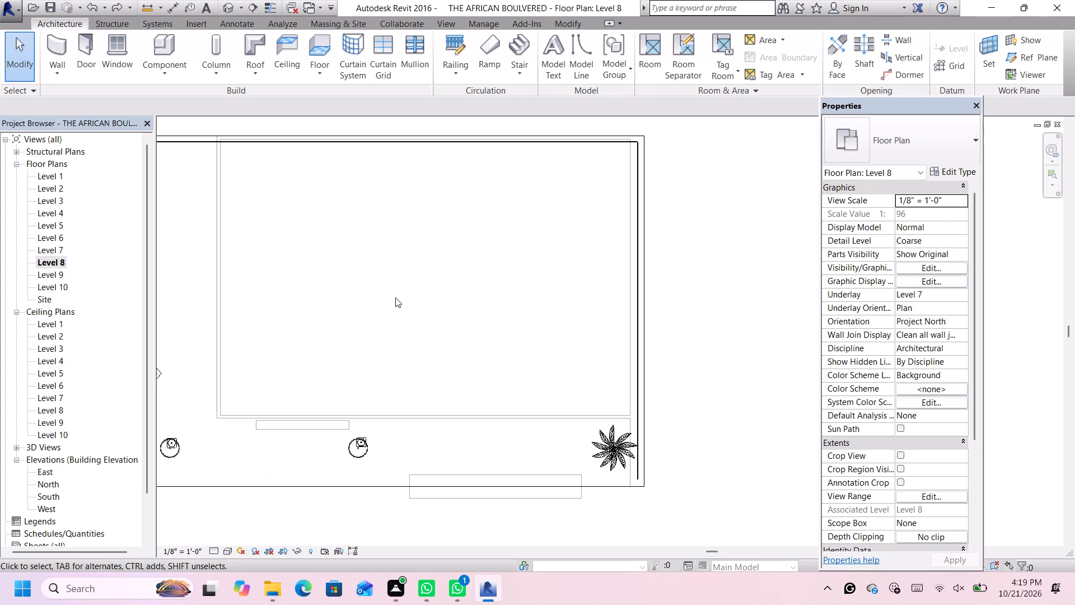
scroll(410, 291, down, 3)
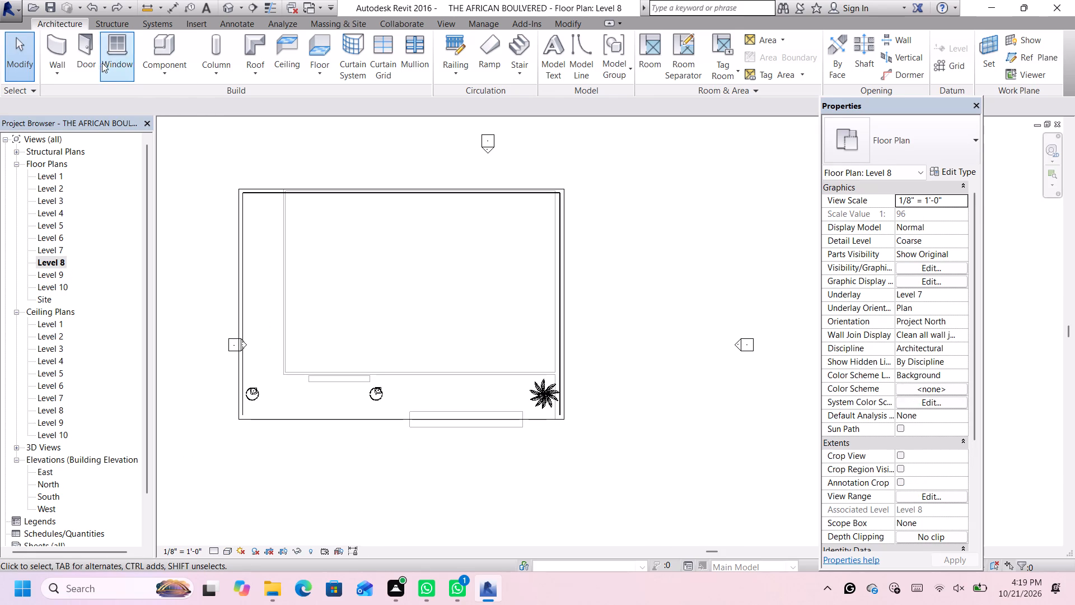
click(66, 50)
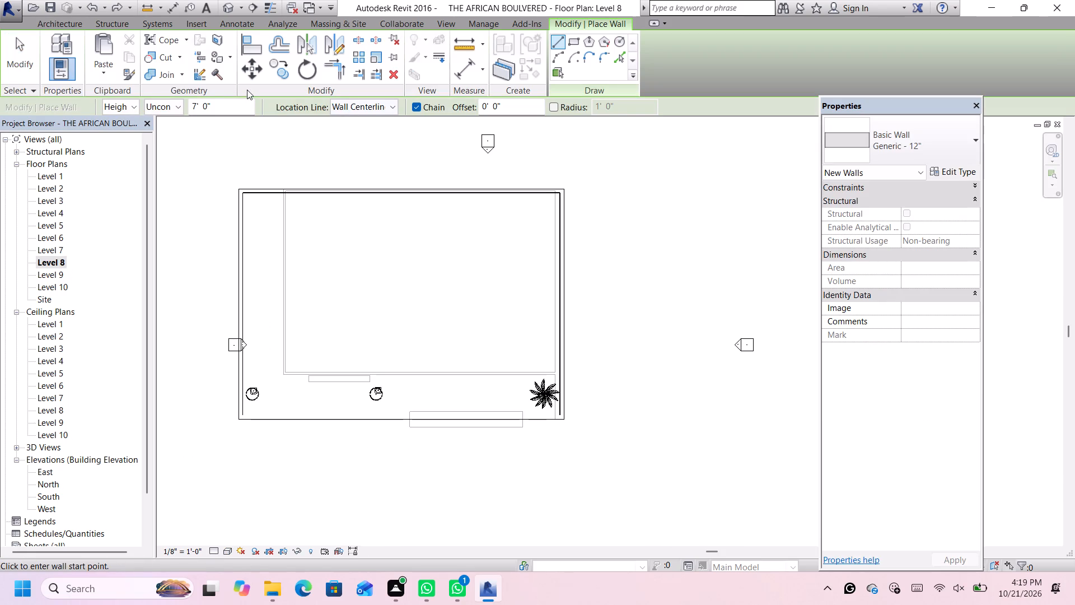
drag(228, 108, 185, 107)
key(BackSpace)
key(1)
key(BackSpace)
text(20')
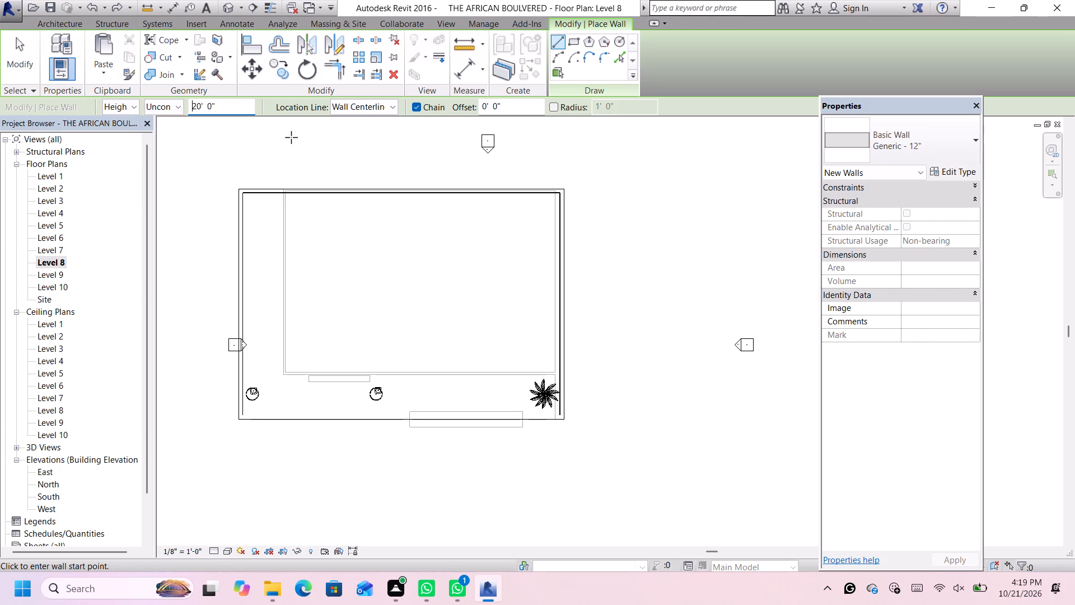
key(Return)
Set the new wall's offset to -1'.
click(508, 113)
key(BackSpace)
key(BackSpace)
key(BackSpace)
key(BackSpace)
key(BackSpace)
key(BackSpace)
key(BackSpace)
key(BackSpace)
key(BackSpace)
key(BackSpace)
key(BackSpace)
key(BackSpace)
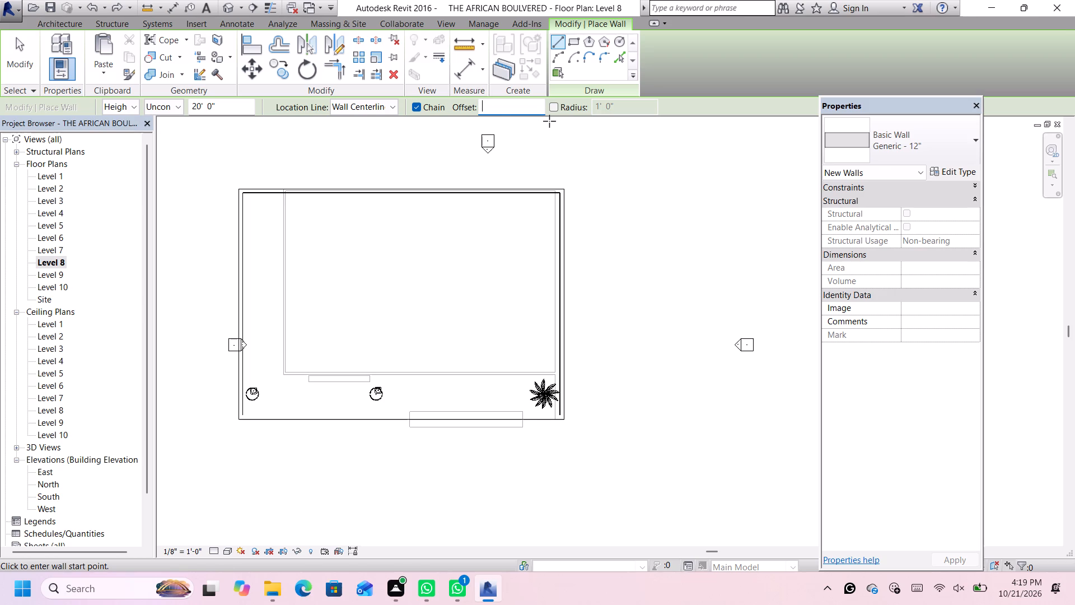
key(minus)
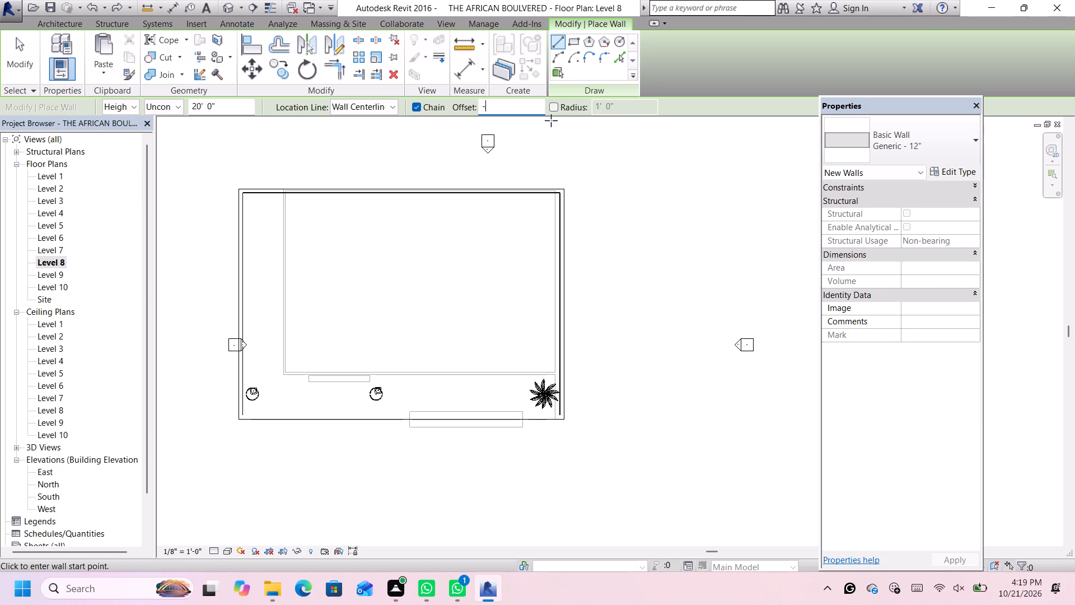
key(1)
key(apostrophe)
key(Return)
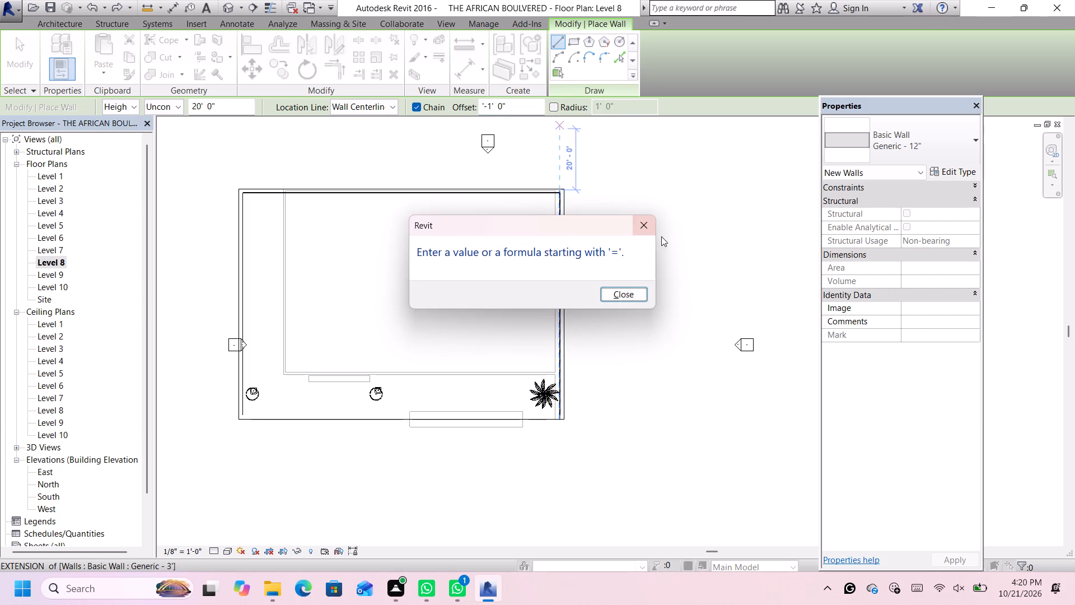
click(630, 292)
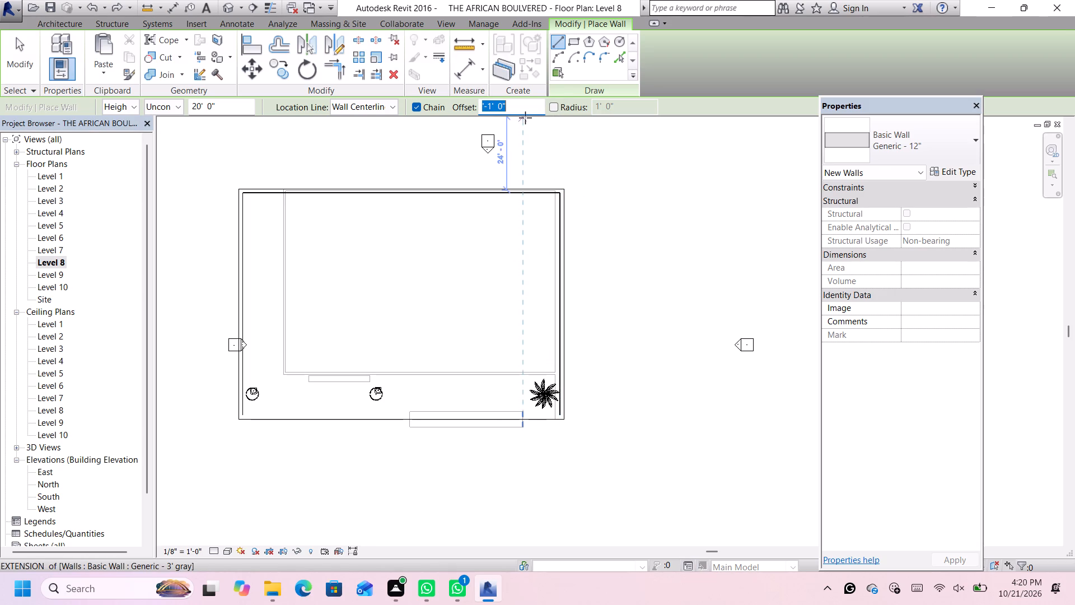
click(485, 103)
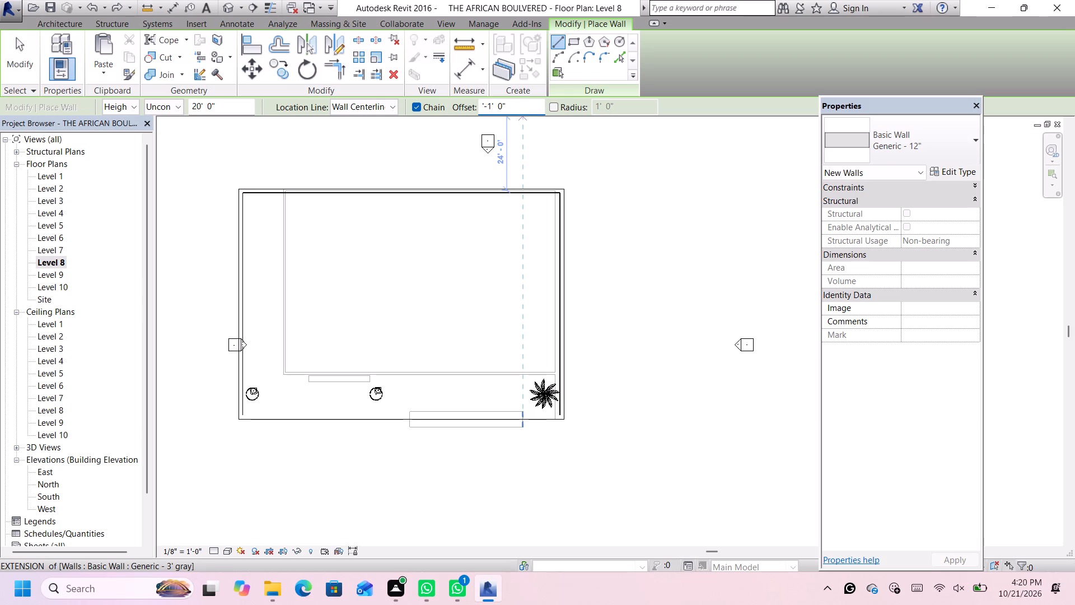
key(BackSpace)
key(Return)
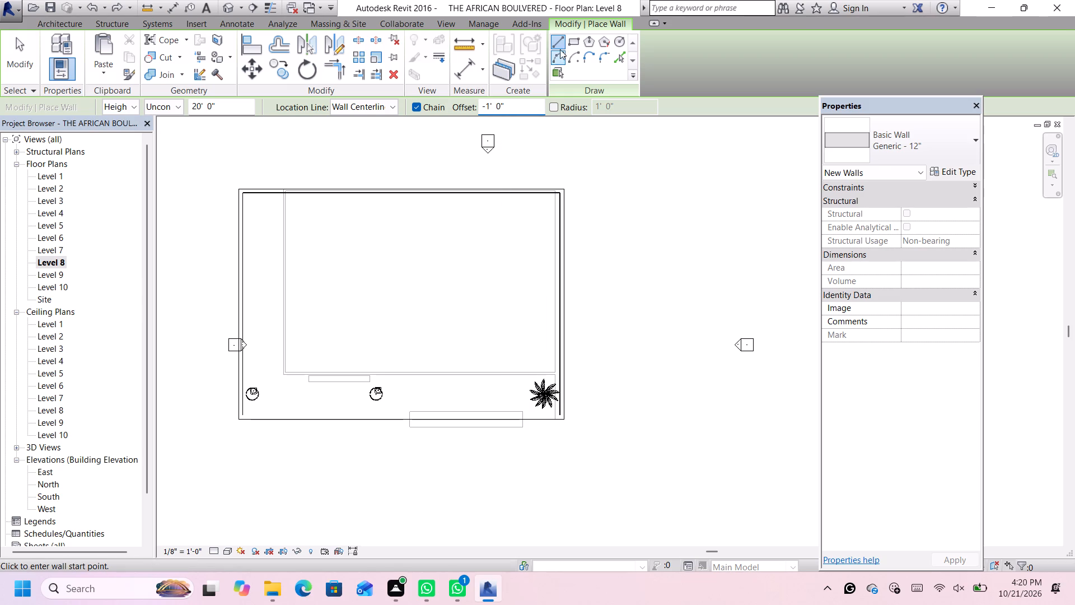
Draw a rectangular enclosure of Generic - 3' walls, about 16' by 28', inside the Level 8 floor plan, above the palm tree.
click(572, 41)
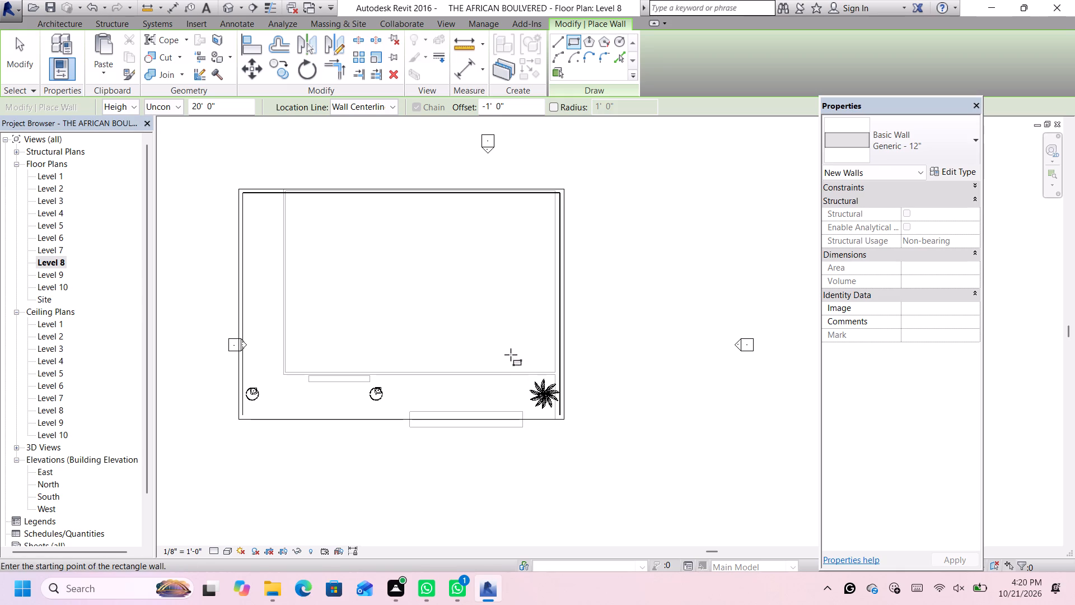
click(511, 355)
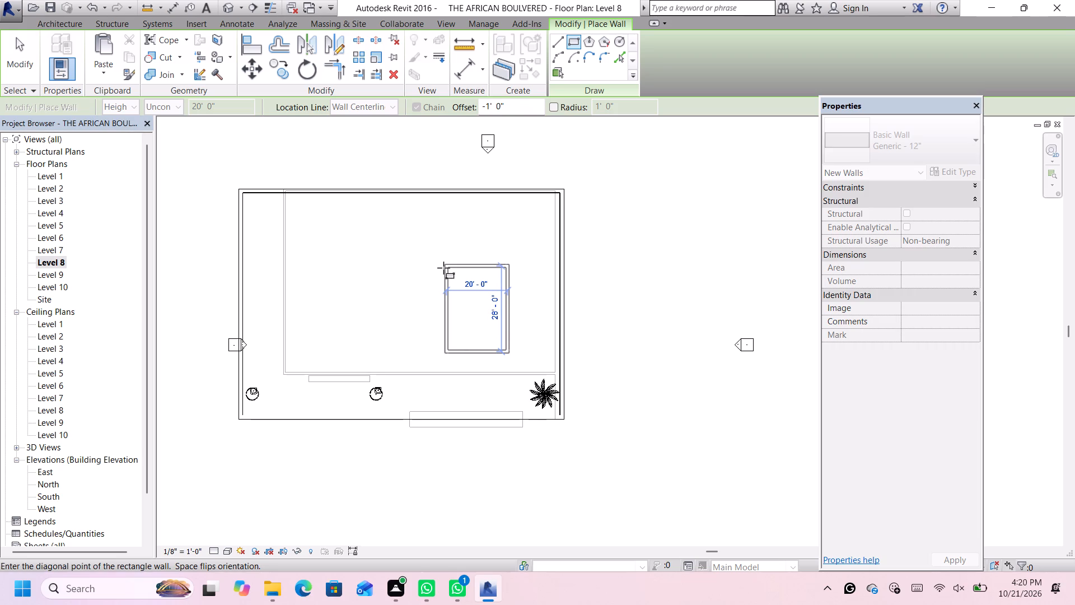
key(Escape)
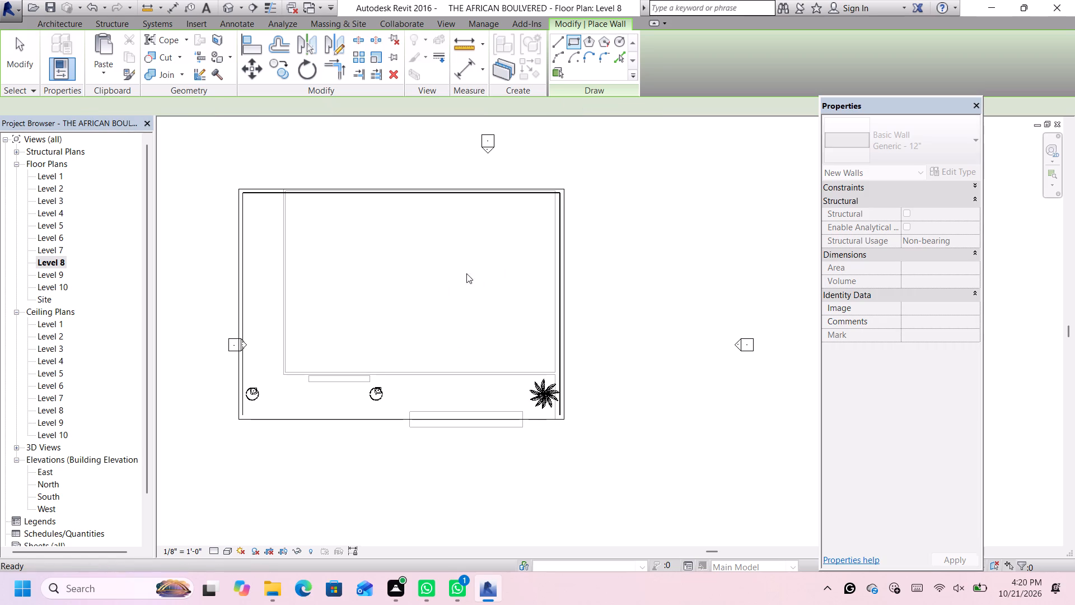
click(882, 141)
scroll(836, 201, up, 1)
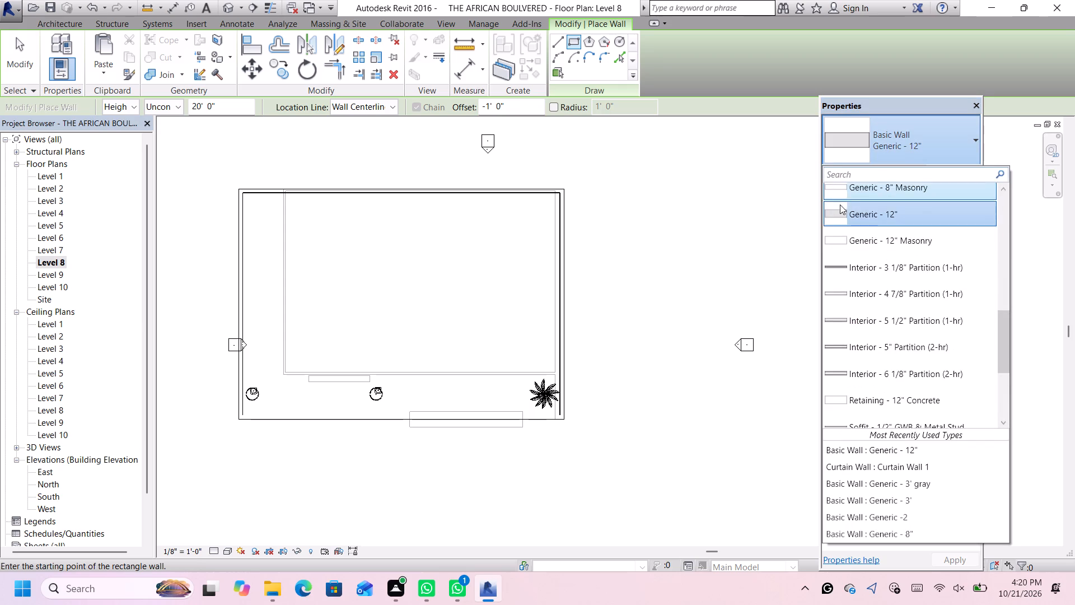
scroll(840, 204, up, 4)
scroll(877, 232, up, 1)
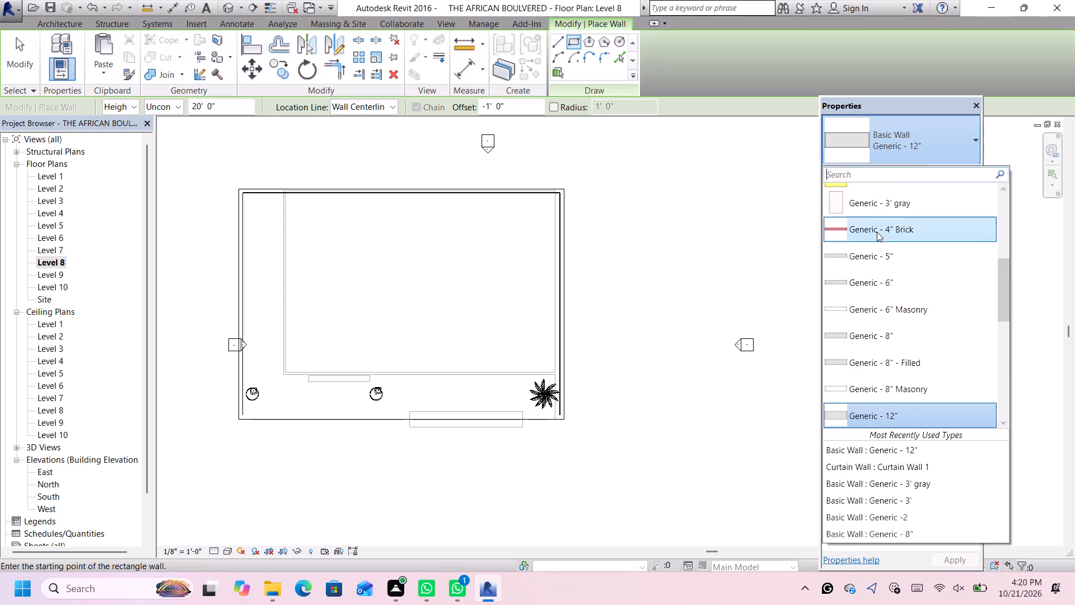
scroll(877, 232, up, 1)
click(890, 213)
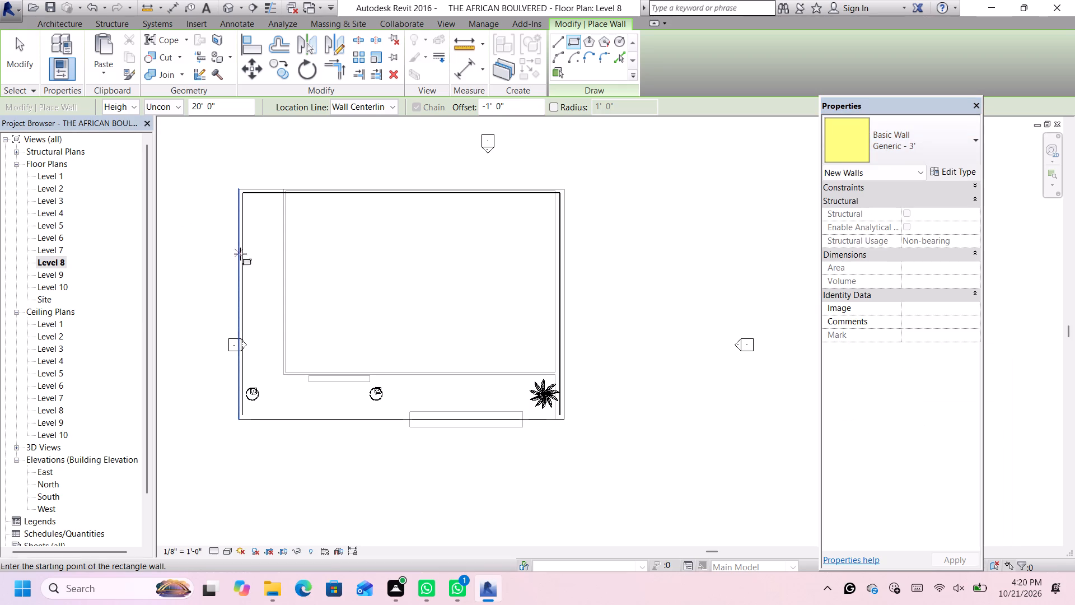
click(504, 348)
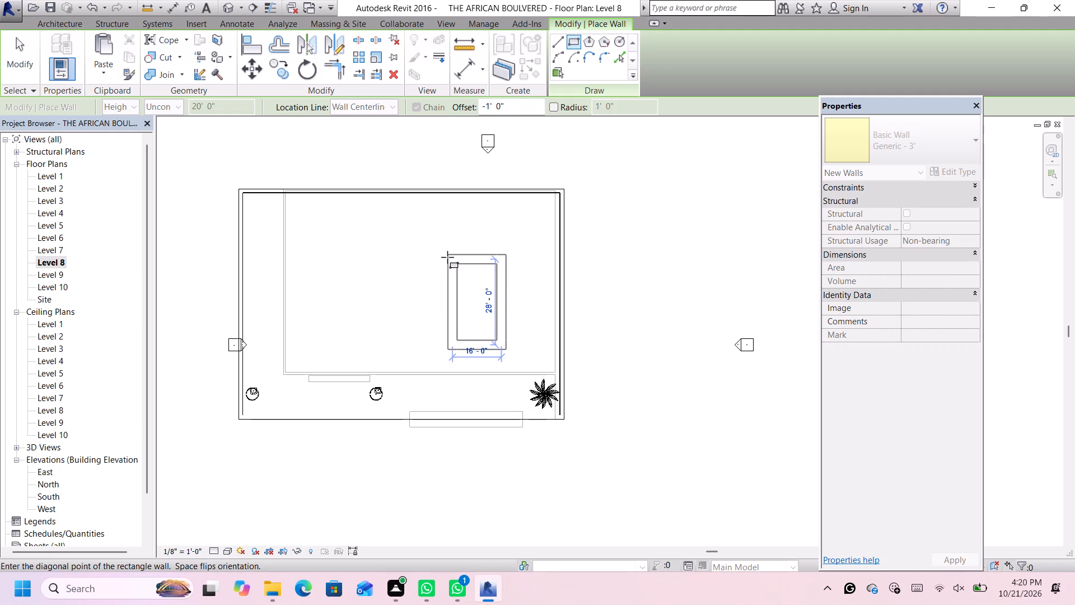
click(447, 257)
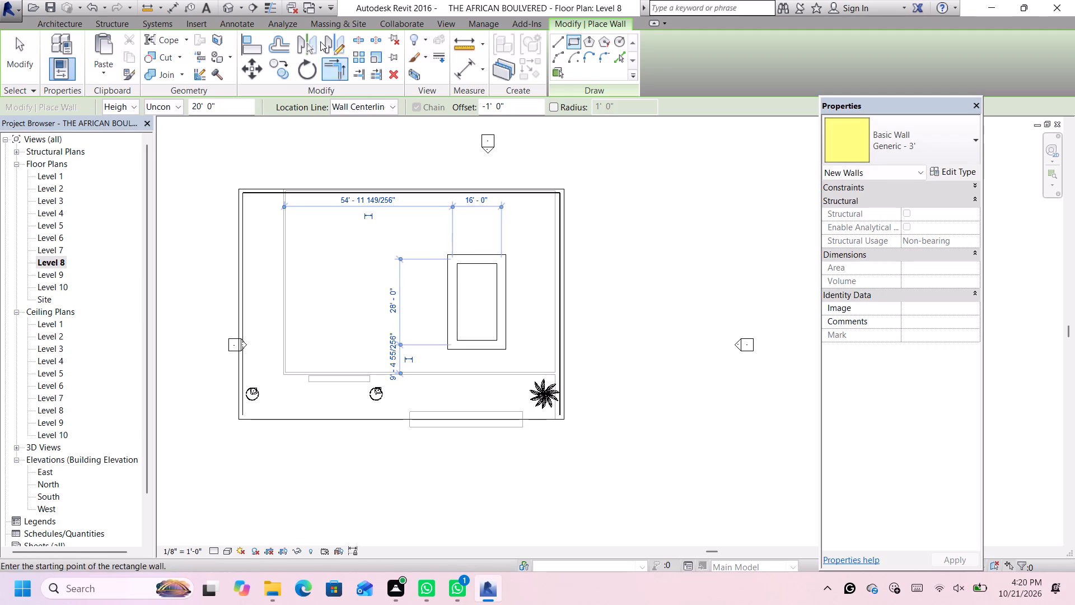
Examine the new wall enclosure on the roof terrace in the 3D view from the front.
click(229, 6)
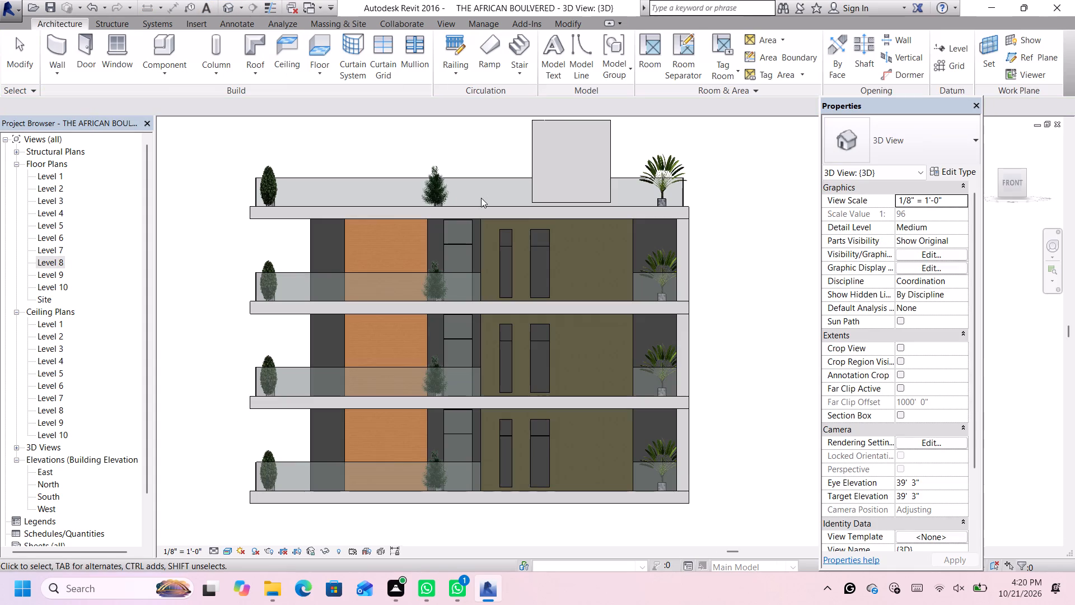
scroll(629, 228, down, 2)
key(space)
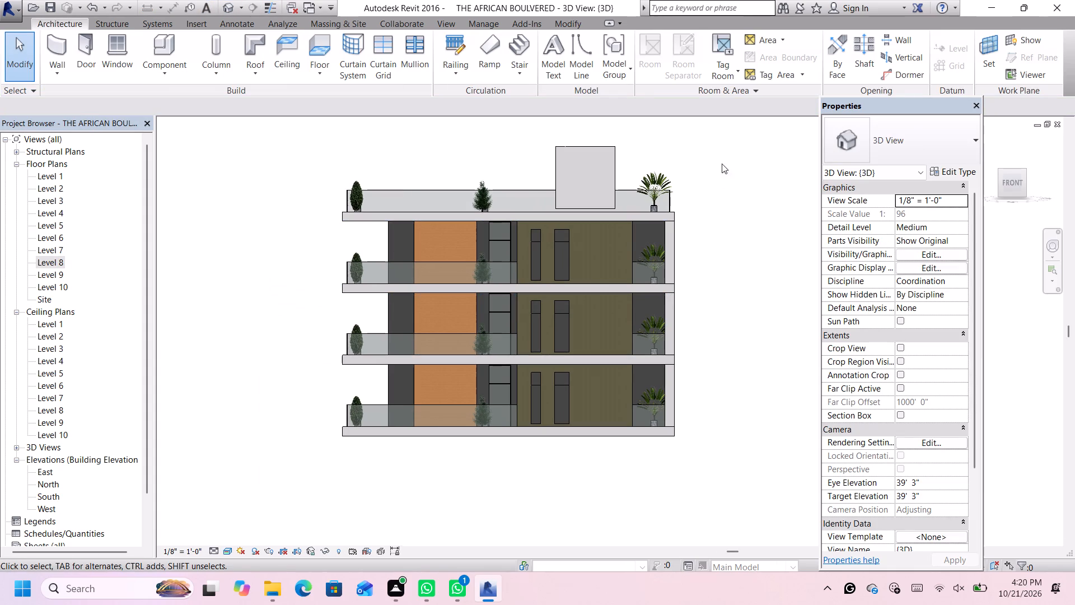
scroll(665, 148, up, 1)
Select all four roof enclosure walls and review their Generic - 3' type properties.
click(607, 147)
scroll(557, 151, up, 3)
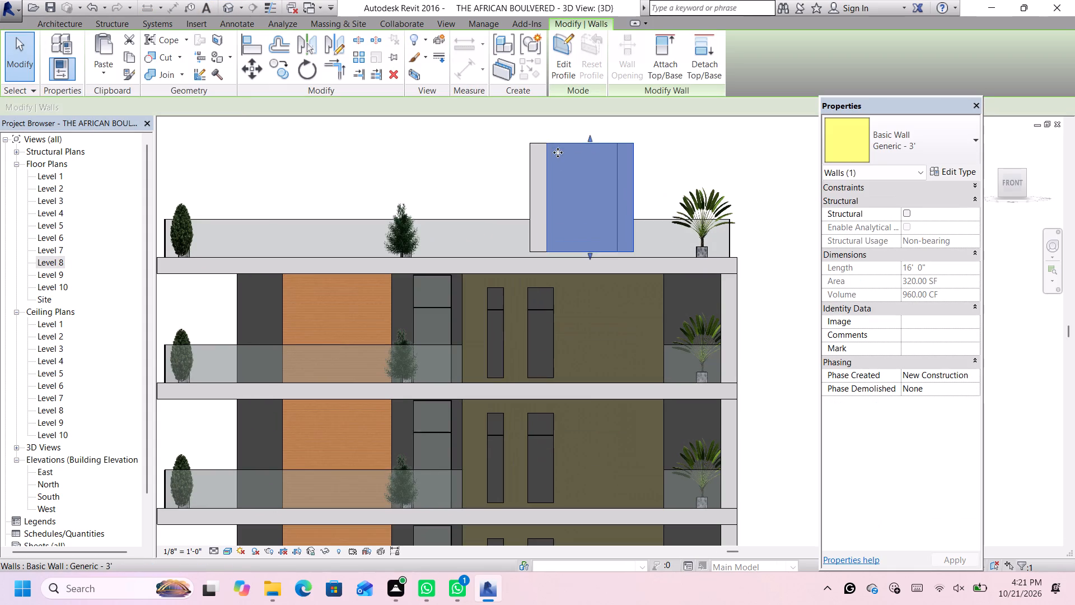
click(539, 145)
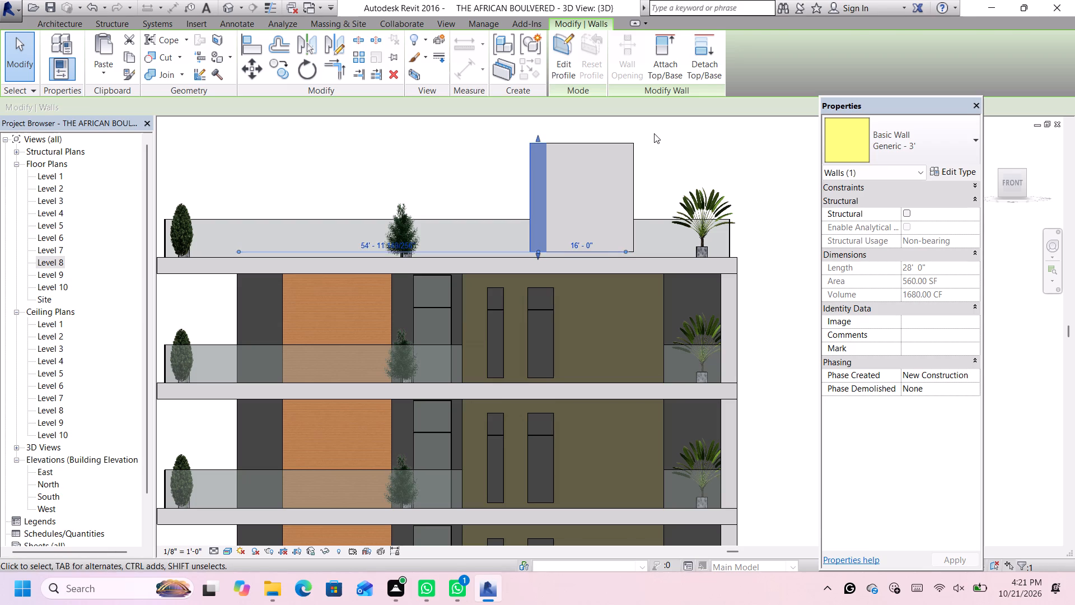
drag(654, 133, 508, 169)
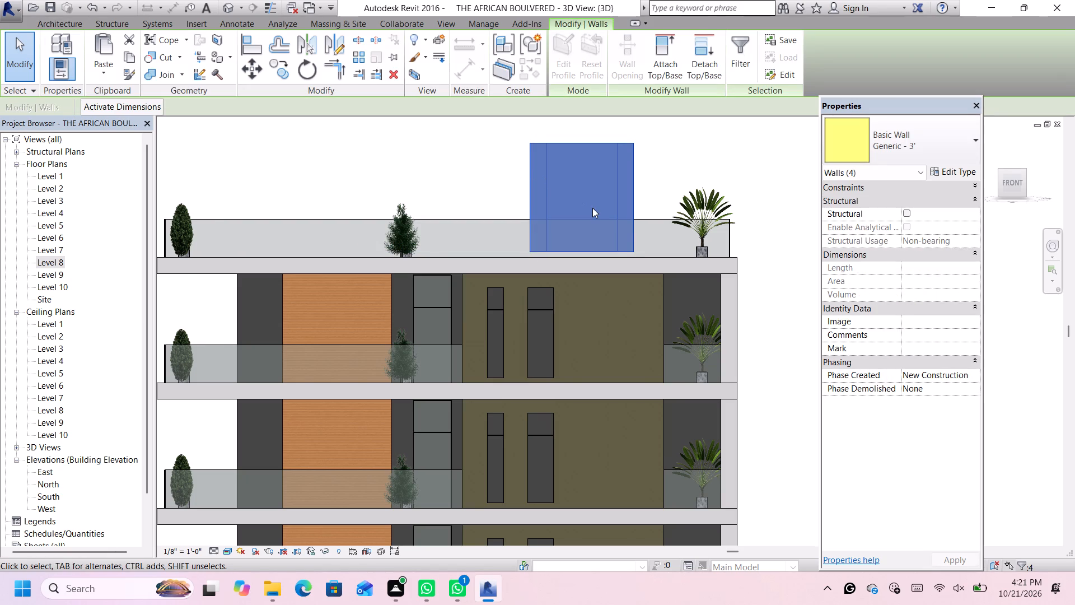
scroll(592, 207, down, 2)
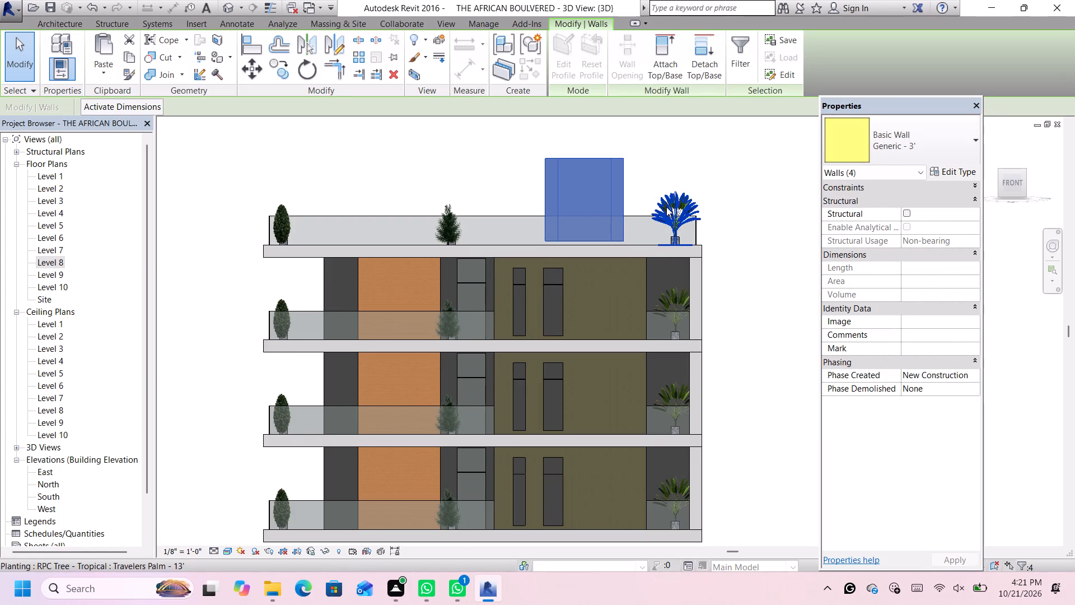
click(948, 170)
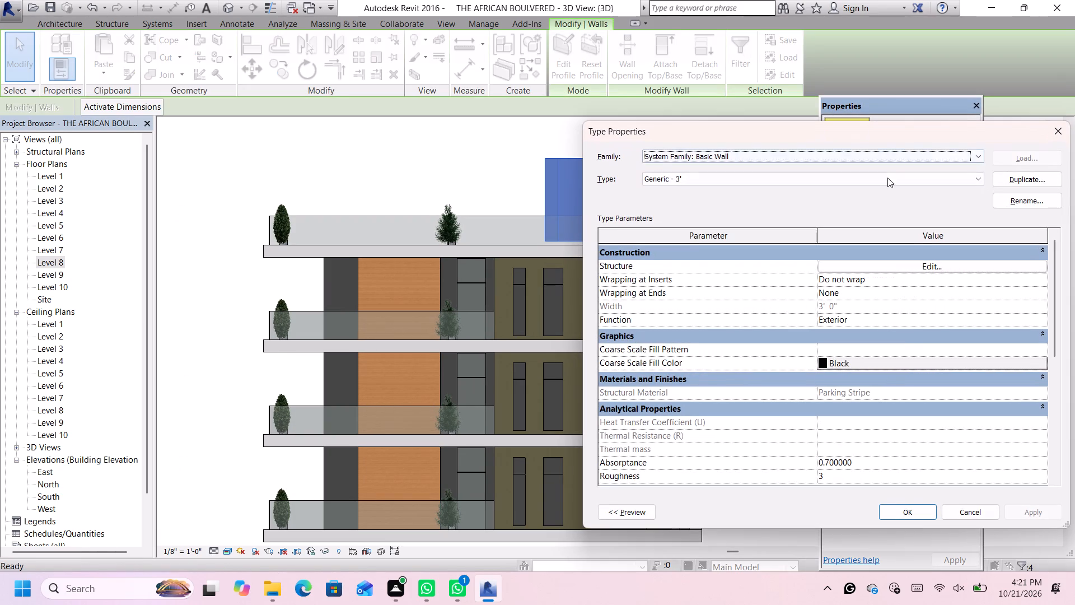
scroll(889, 374, down, 7)
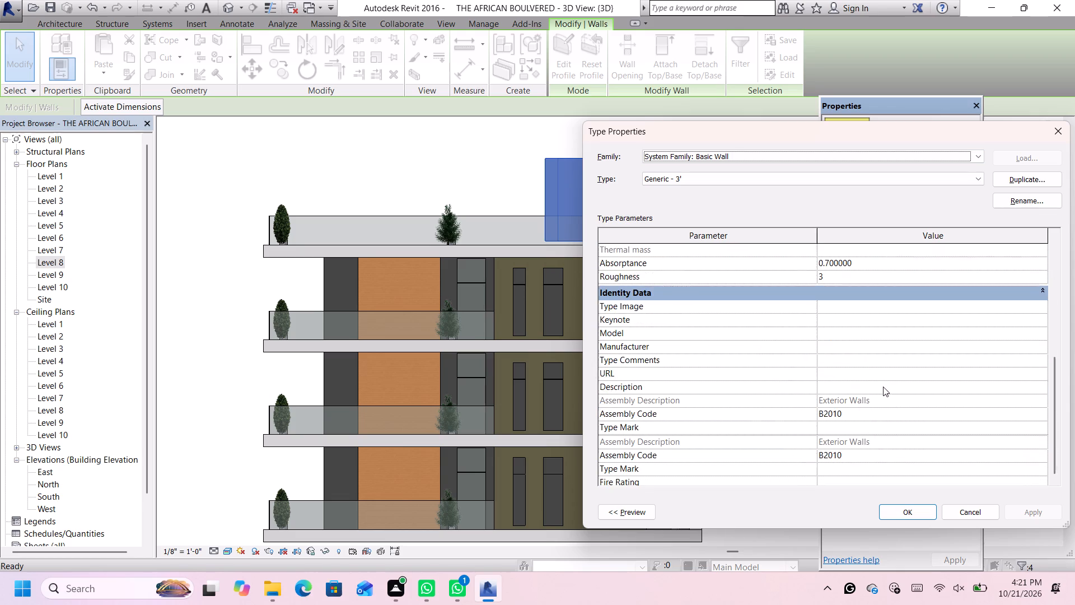
scroll(883, 384, up, 8)
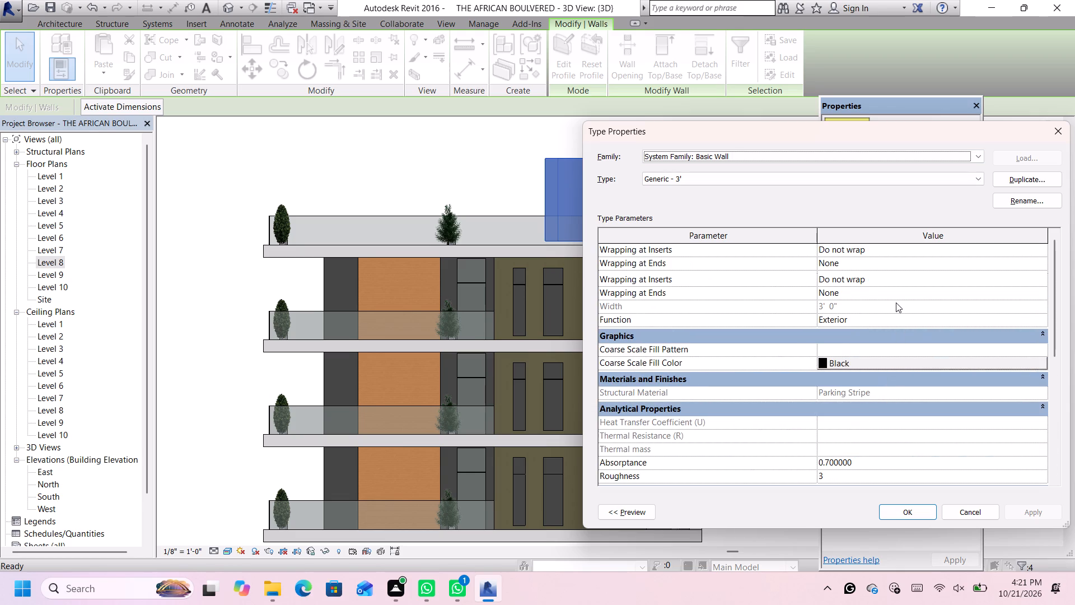
click(1049, 128)
click(760, 155)
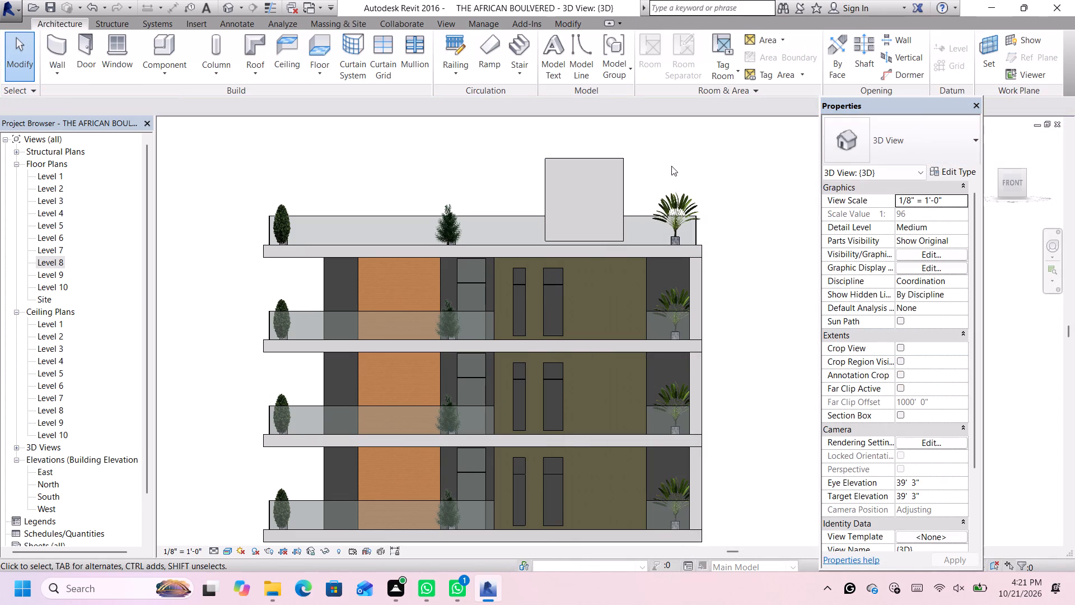
Resize the enclosure's front wall by extending its base down to the roof slab and lowering its top slightly.
click(617, 158)
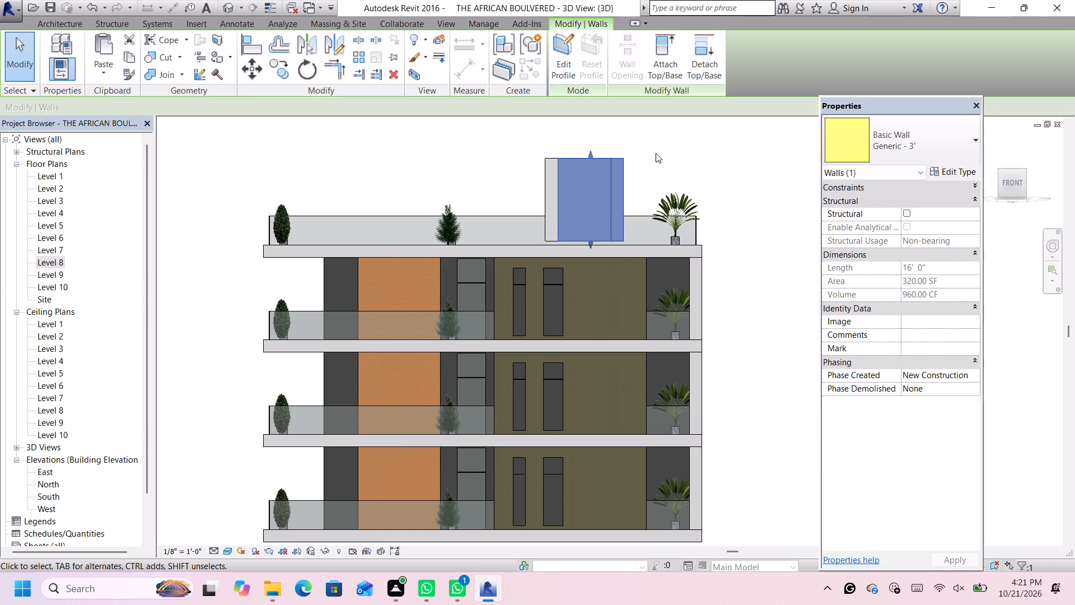
drag(590, 241, 593, 248)
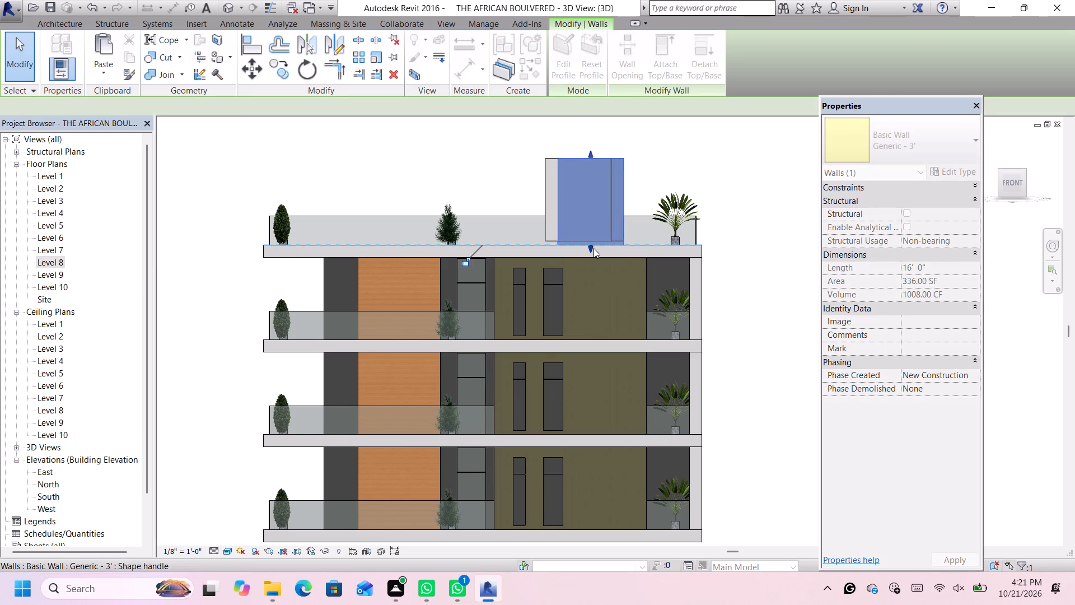
scroll(593, 246, down, 3)
scroll(637, 160, up, 5)
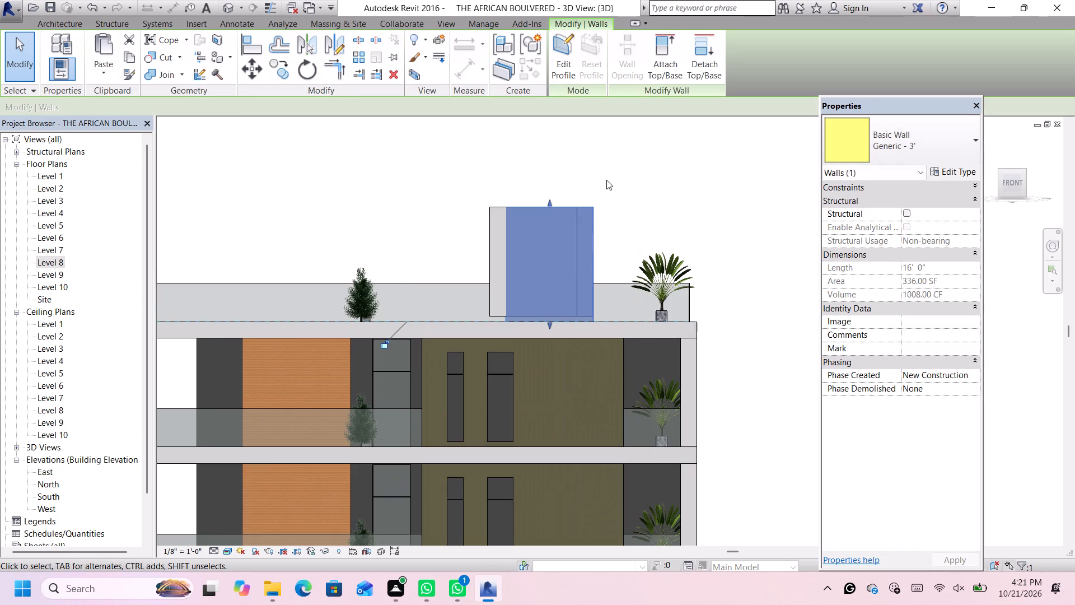
drag(549, 202, 550, 208)
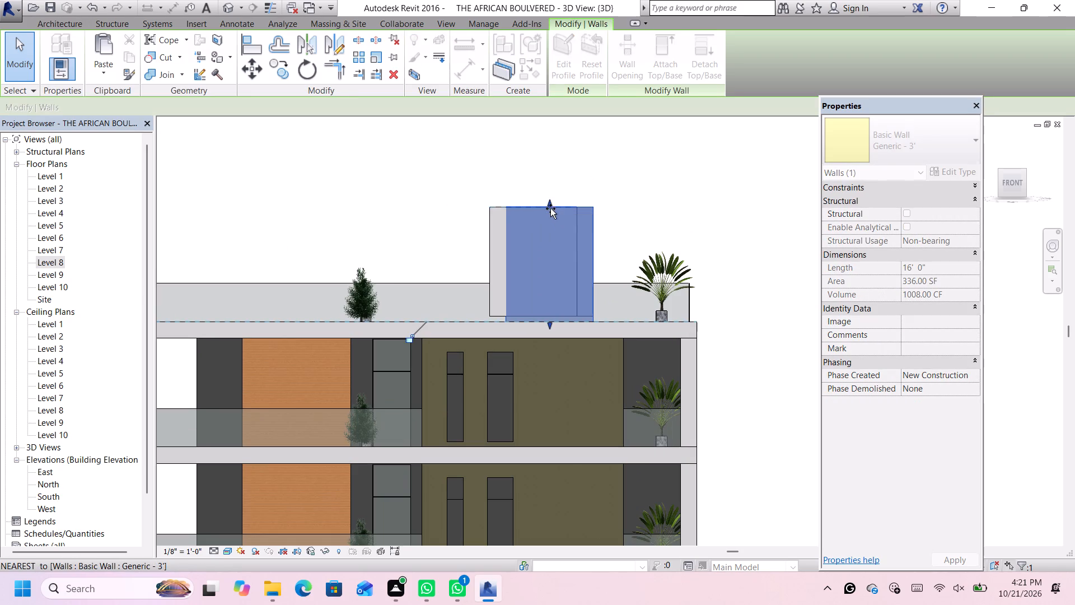
drag(550, 208, 561, 234)
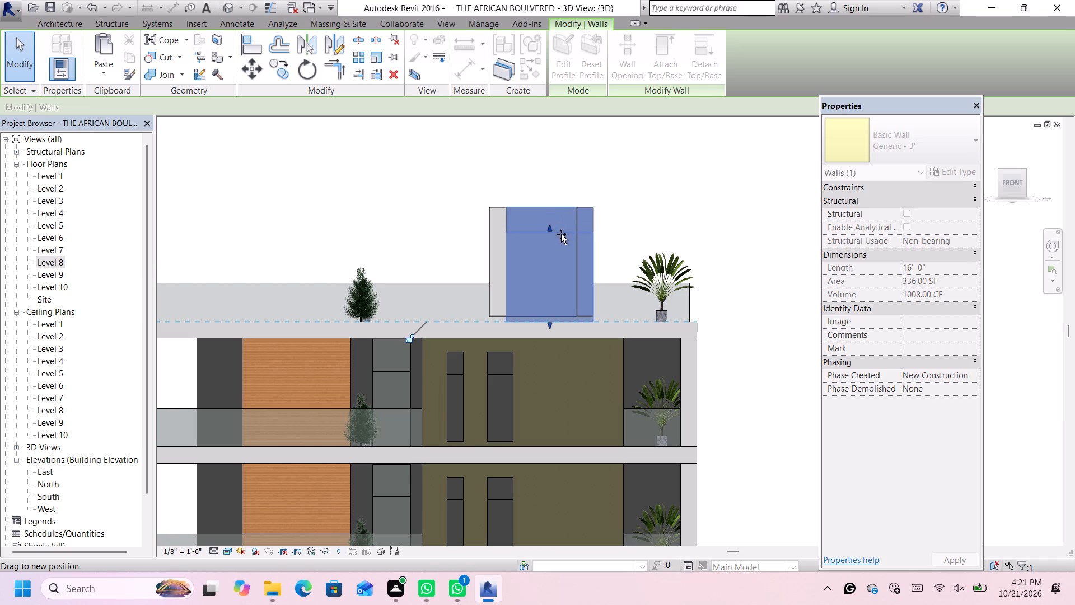
drag(561, 234, 559, 228)
drag(559, 228, 554, 222)
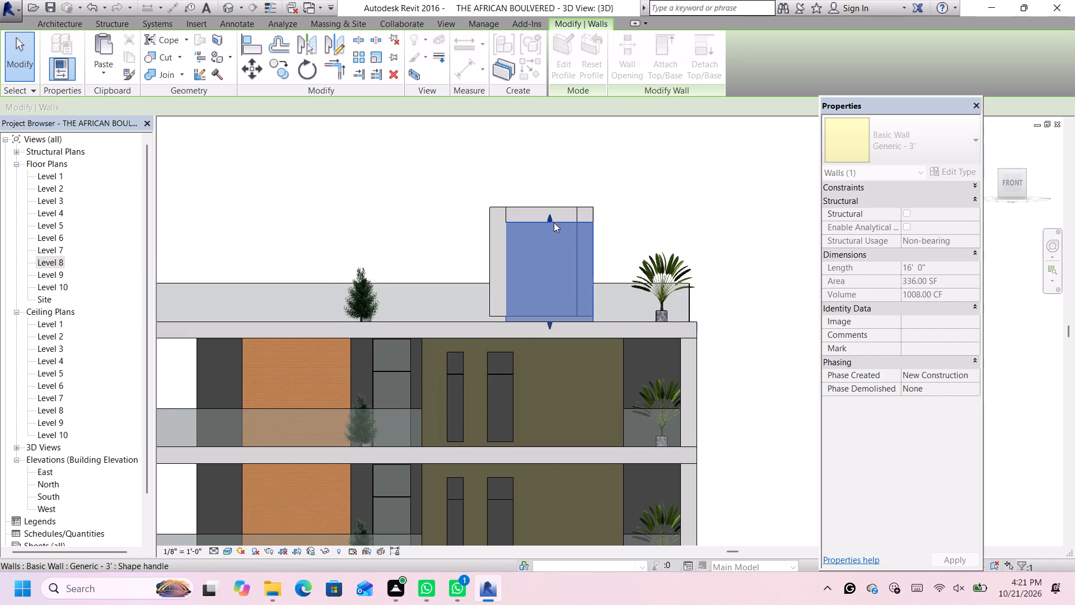
Extend the enclosure's left side wall down to the roof slab and lower its top to about the front wall's height.
scroll(622, 173, down, 2)
scroll(513, 204, up, 3)
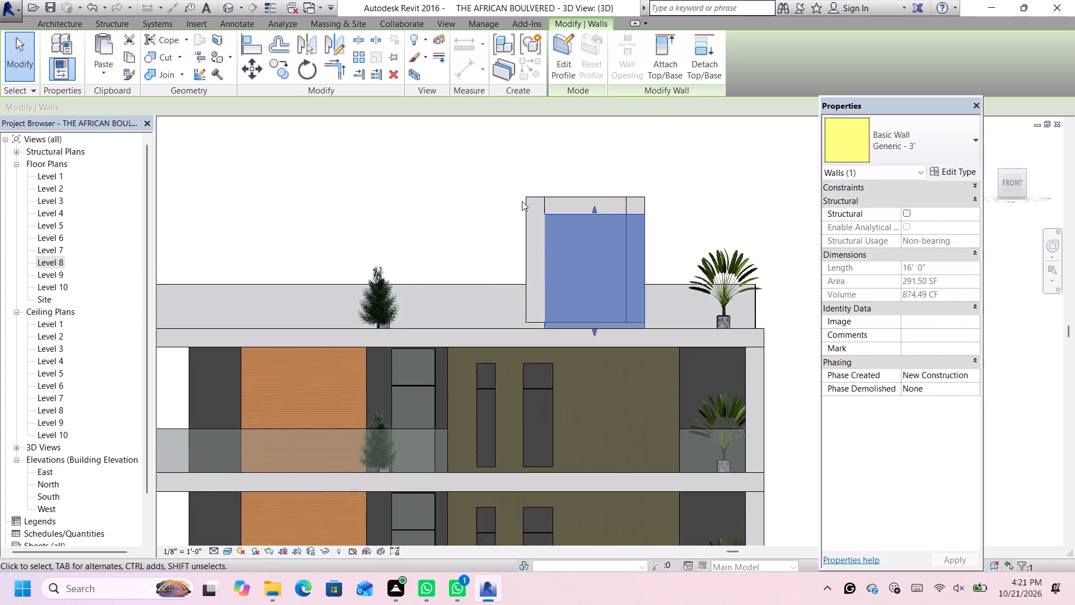
scroll(522, 201, up, 1)
click(532, 208)
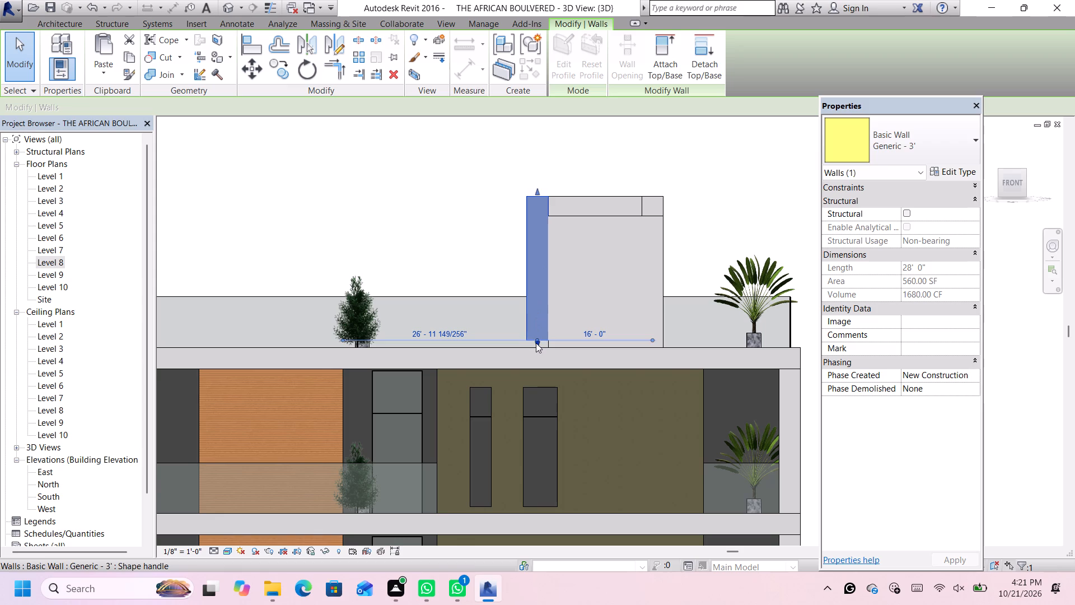
drag(536, 343, 537, 348)
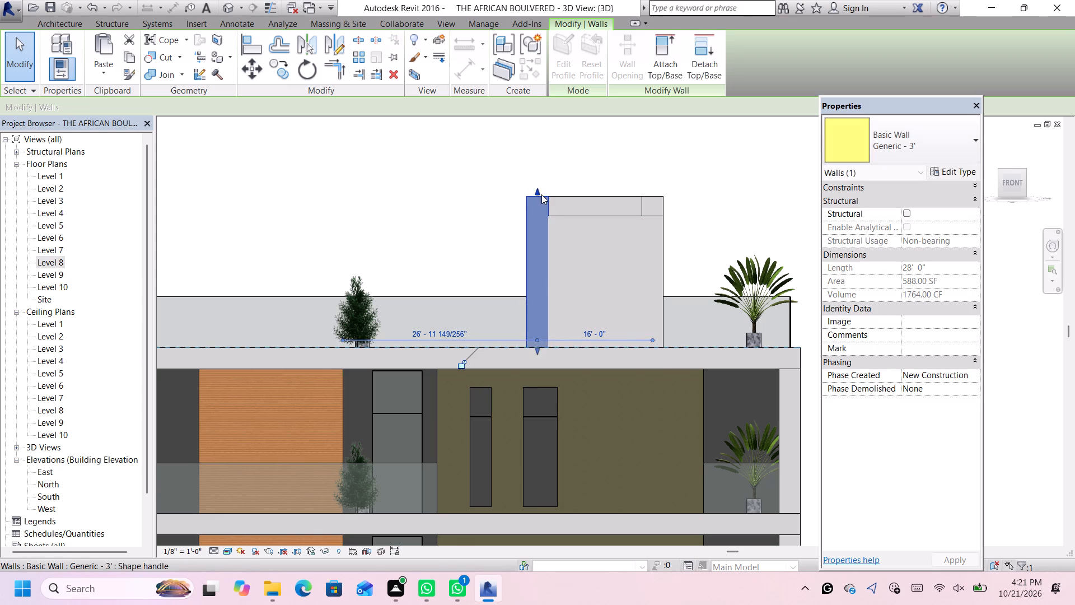
drag(537, 192, 541, 216)
Lower the top of the enclosure's rear wall to align with the front wall's top edge.
scroll(582, 197, down, 3)
scroll(584, 197, up, 1)
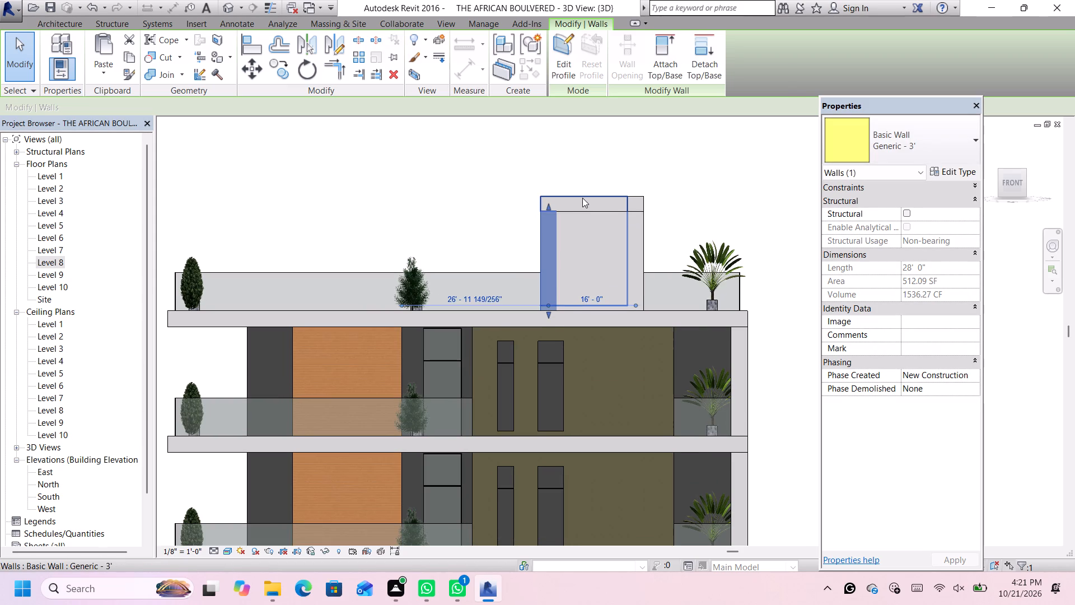
click(583, 198)
scroll(585, 199, up, 4)
drag(585, 188, 585, 192)
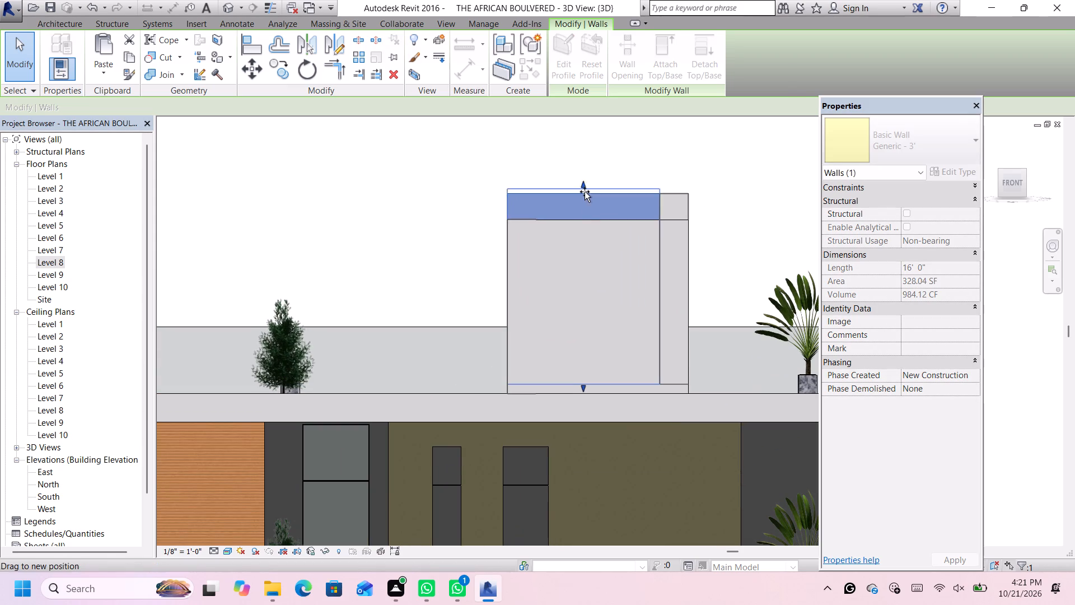
drag(585, 192, 582, 223)
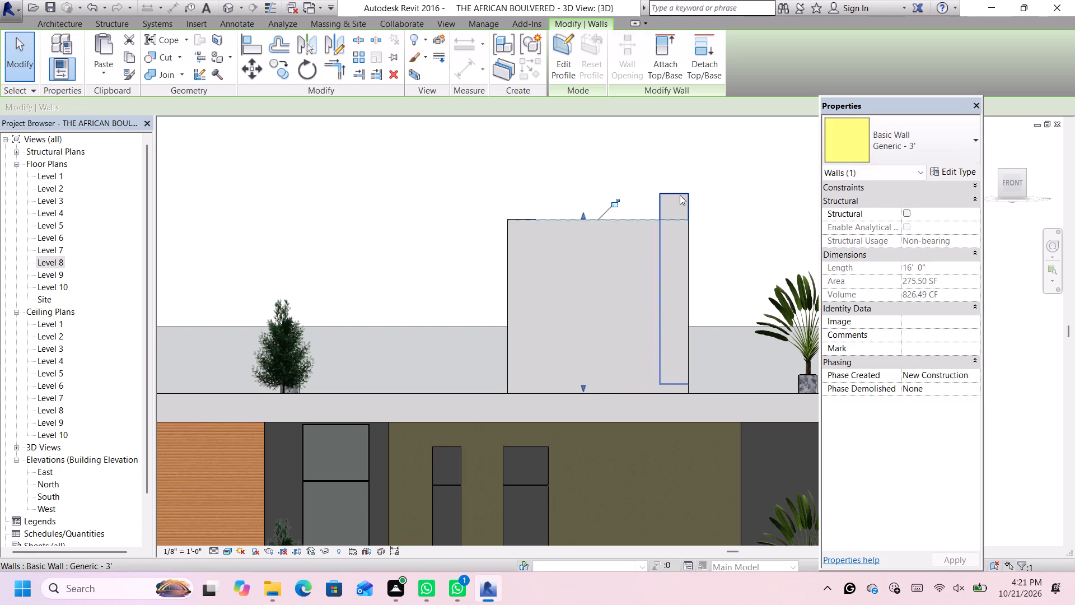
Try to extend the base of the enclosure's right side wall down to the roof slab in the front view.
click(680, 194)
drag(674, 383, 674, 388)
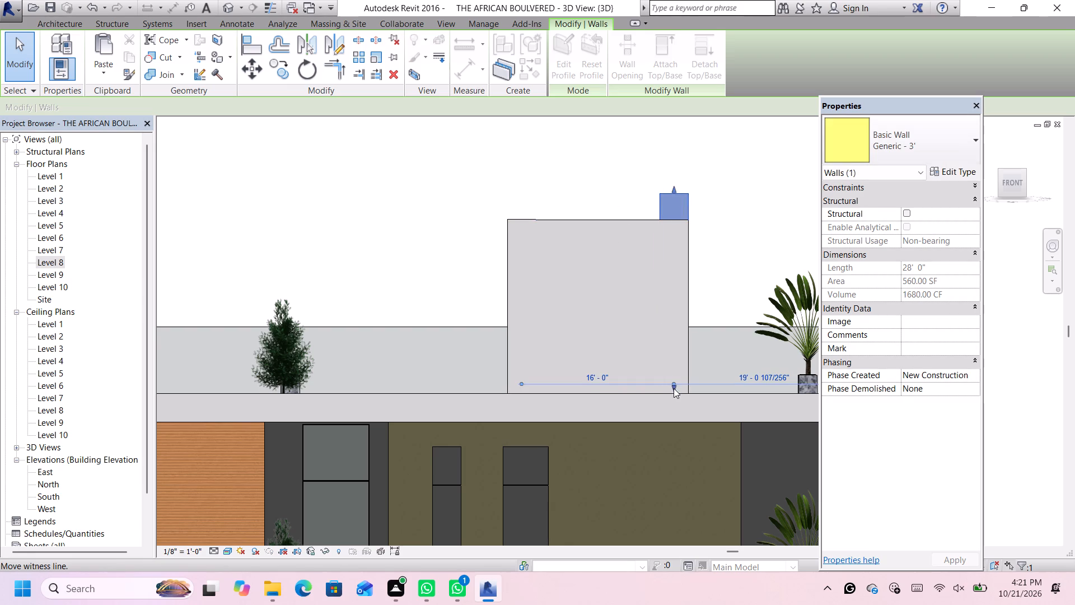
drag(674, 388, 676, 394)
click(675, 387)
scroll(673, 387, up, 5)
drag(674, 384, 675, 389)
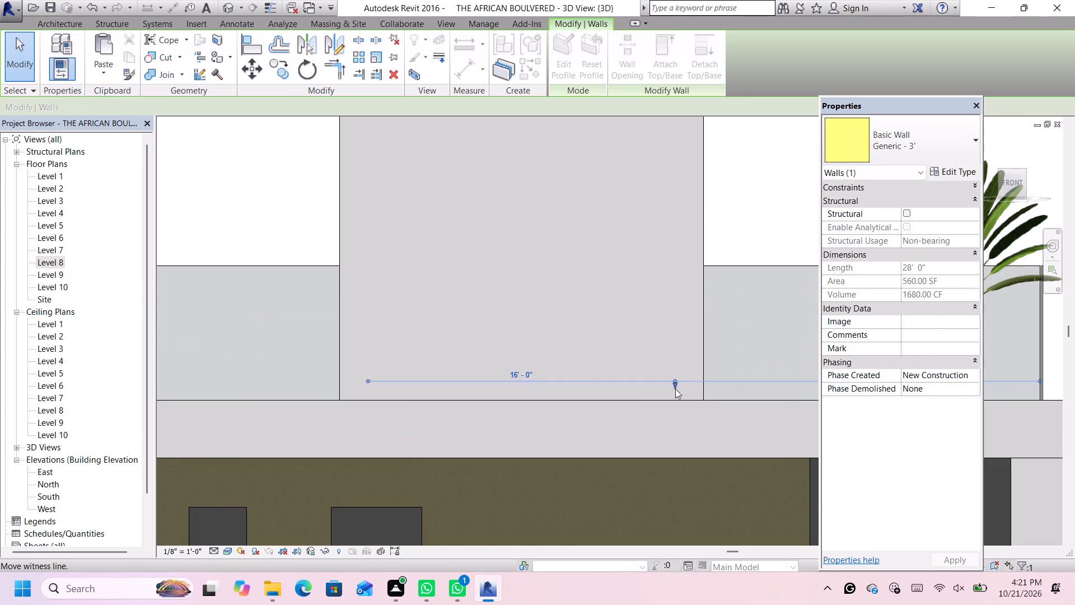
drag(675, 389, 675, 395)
Lower the top of the enclosure's right side wall to align with the front wall's top edge.
scroll(675, 391, down, 7)
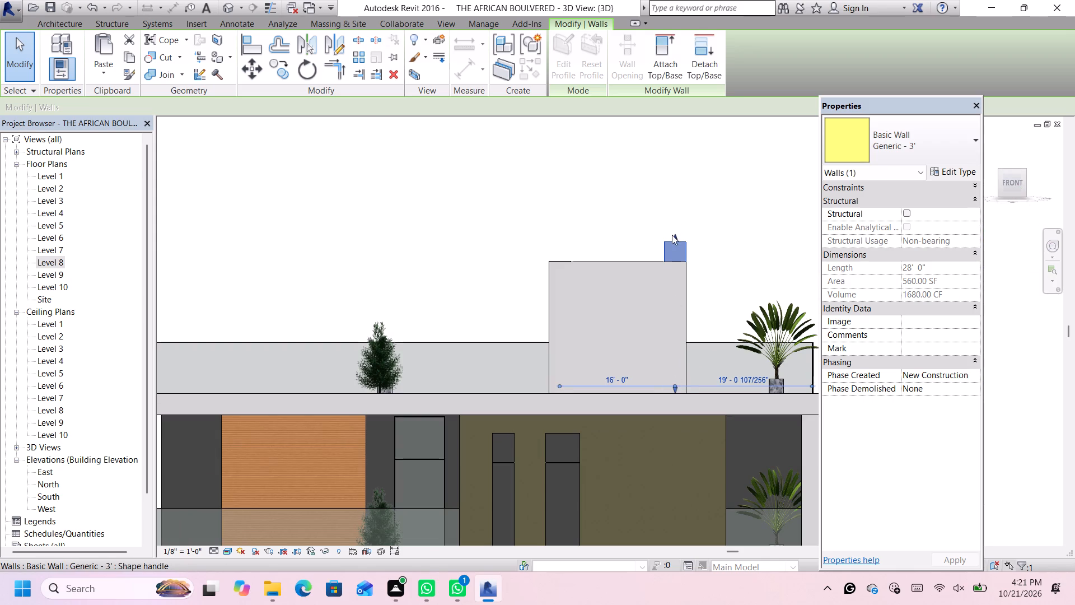
drag(673, 235, 675, 262)
scroll(685, 243, down, 2)
scroll(572, 262, up, 2)
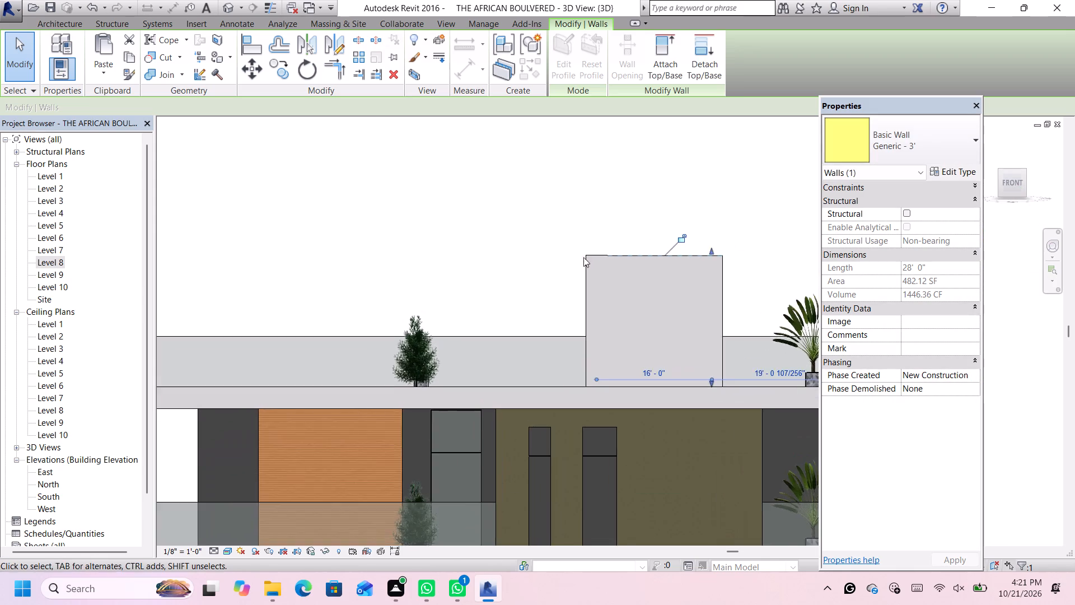
Fine-tune the top of the enclosure's left side wall so it sits flush with the front wall's top edge.
scroll(583, 257, up, 2)
click(595, 253)
scroll(606, 259, up, 2)
scroll(606, 259, down, 1)
scroll(605, 259, up, 4)
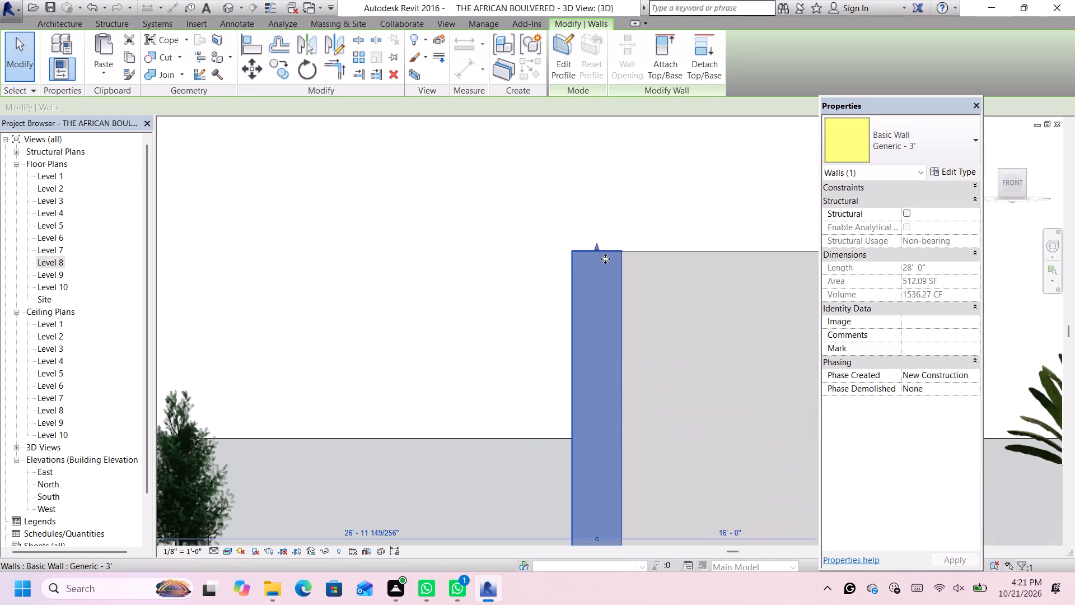
drag(596, 243, 596, 250)
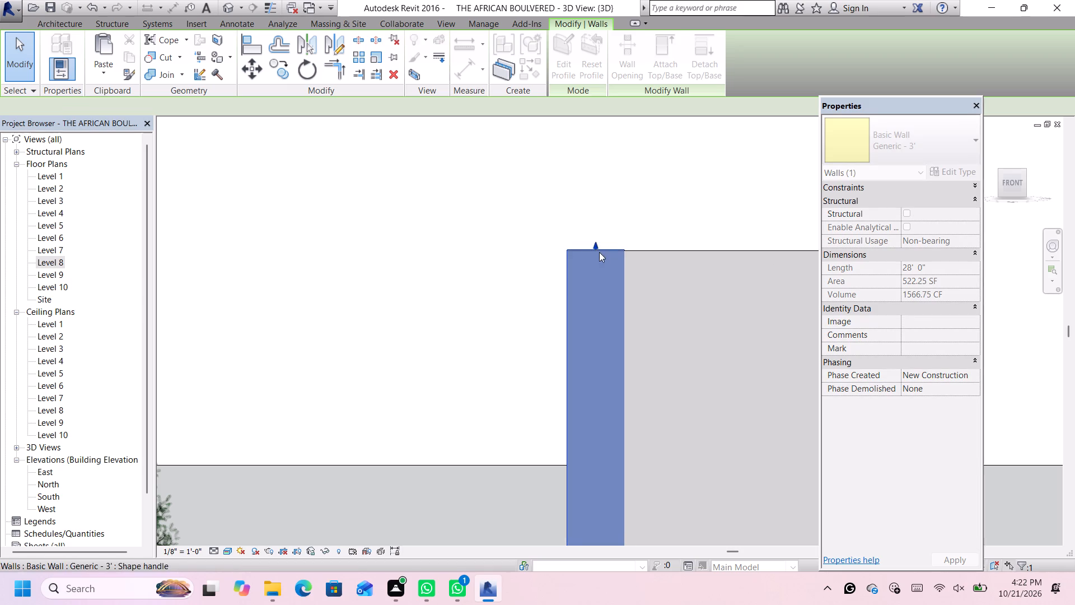
scroll(608, 259, down, 1)
scroll(613, 254, up, 9)
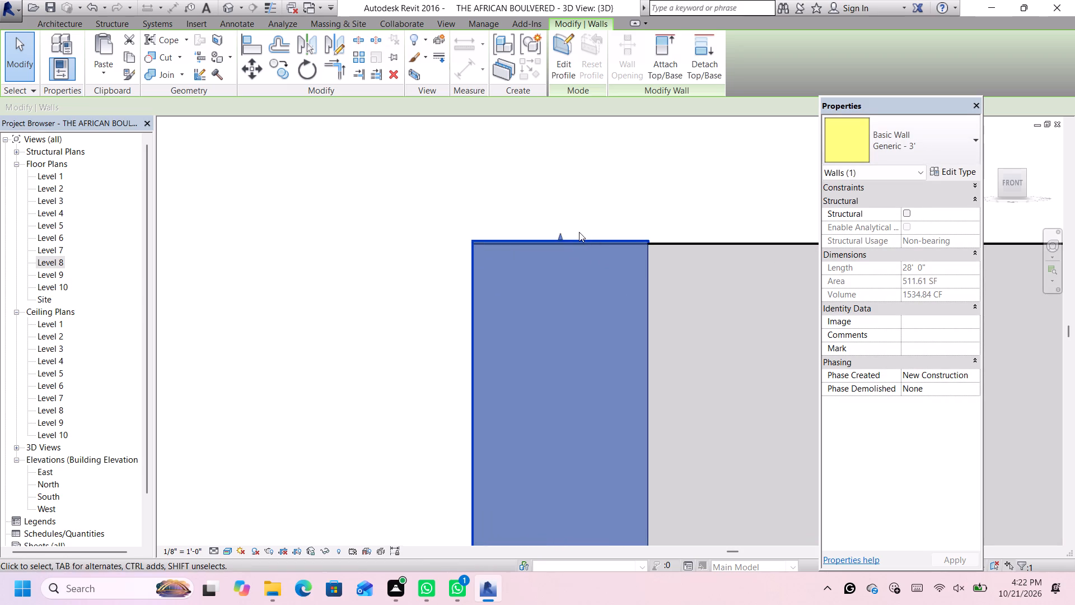
drag(562, 235, 563, 246)
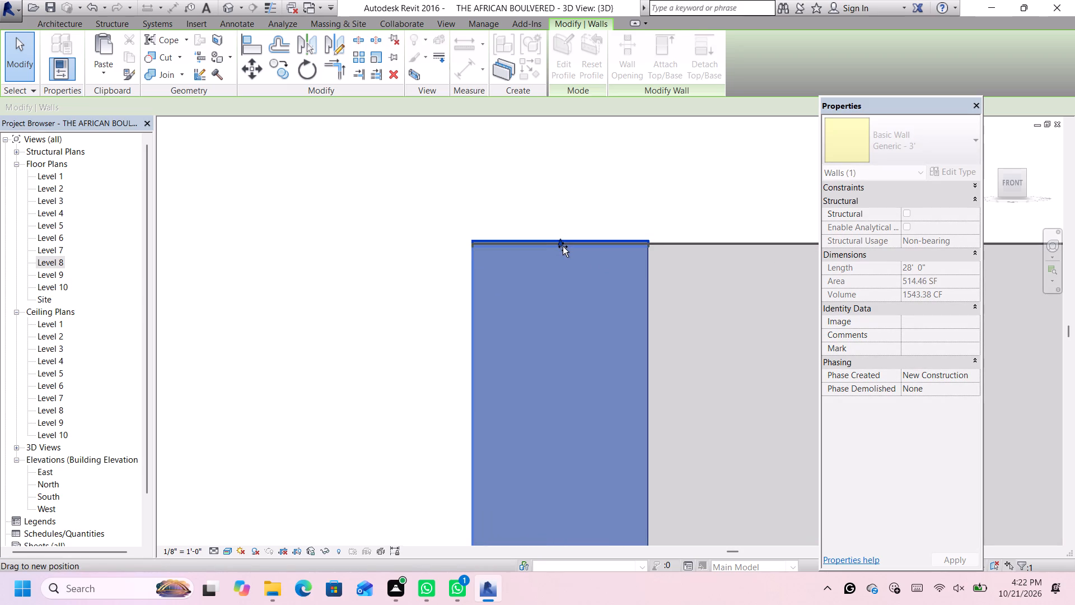
drag(563, 246, 563, 242)
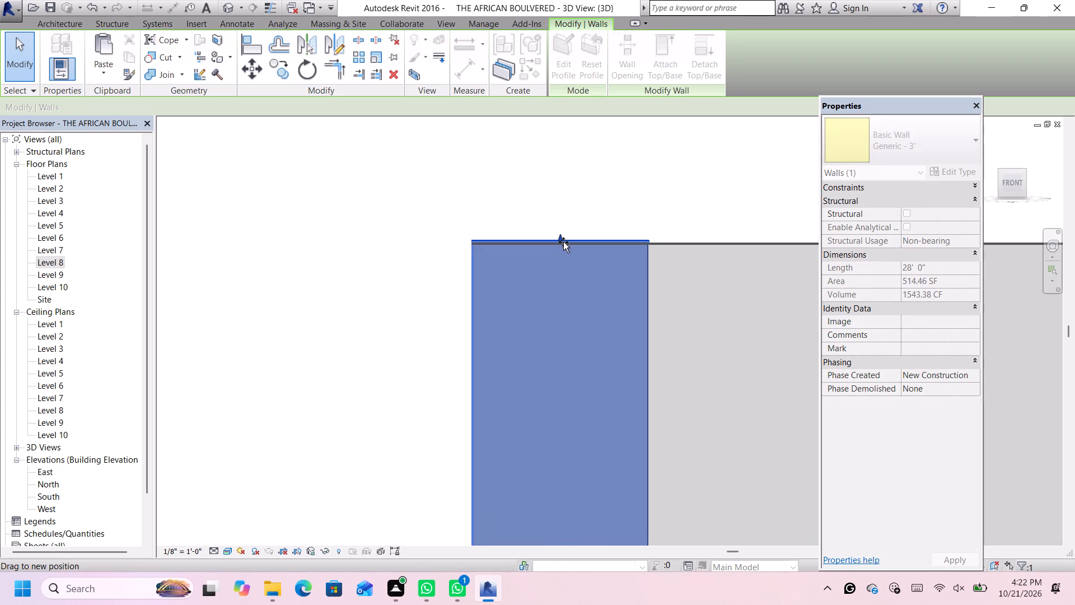
drag(563, 242, 564, 243)
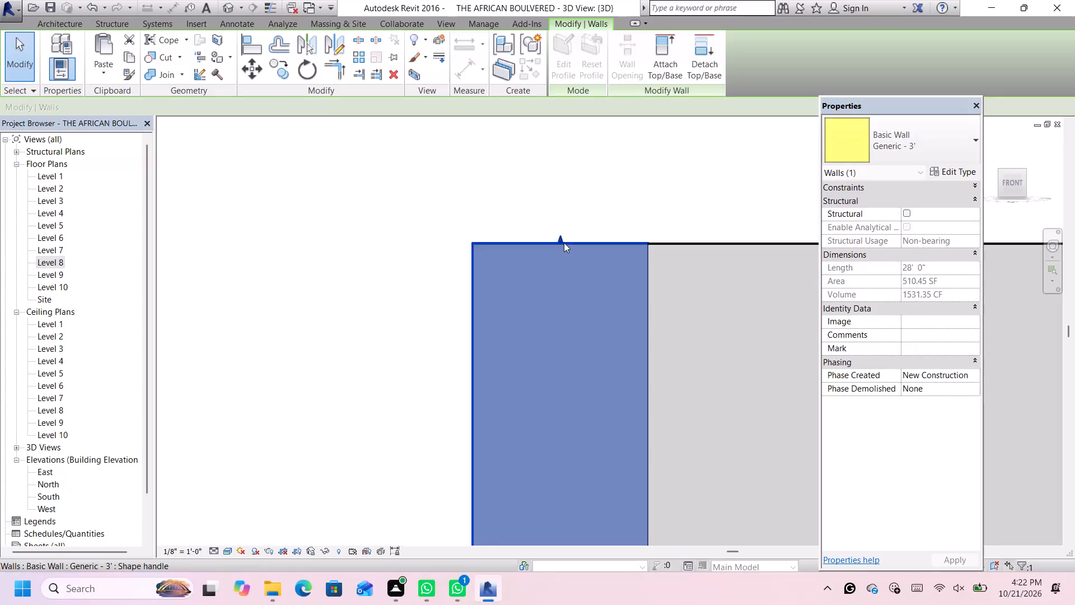
scroll(564, 243, down, 13)
click(628, 205)
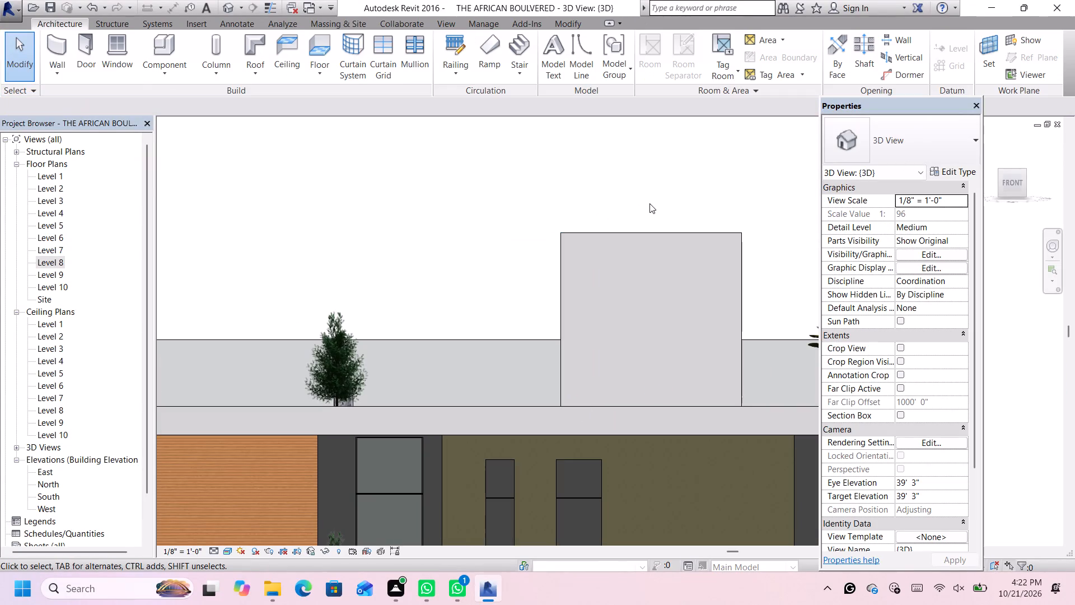
From a raised rear corner 3D view, extend the base of the enclosure's 28' right side wall down to the roof slab.
scroll(651, 203, down, 6)
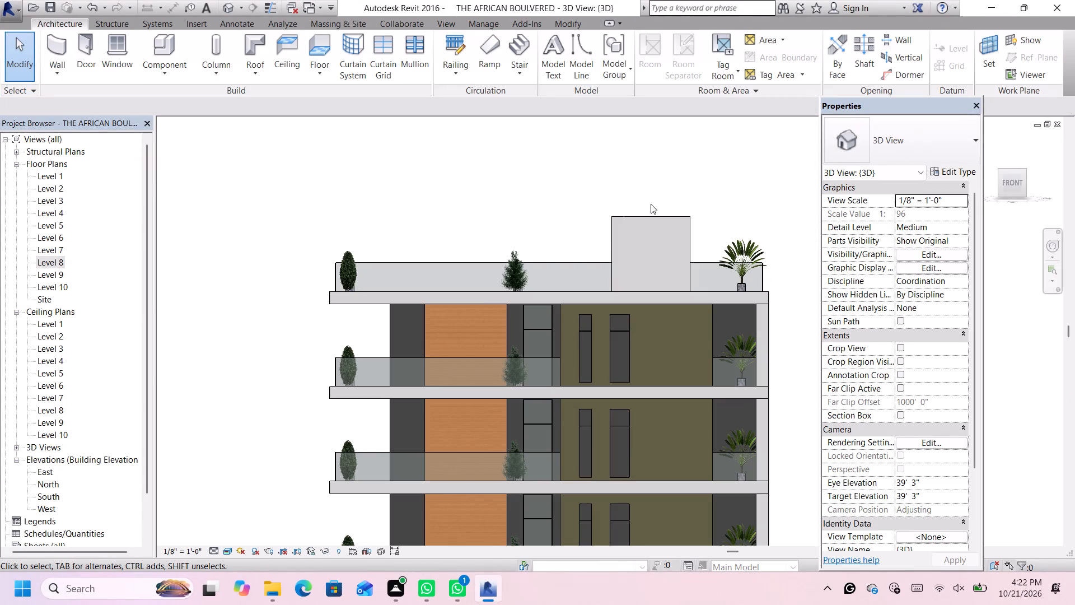
click(1000, 195)
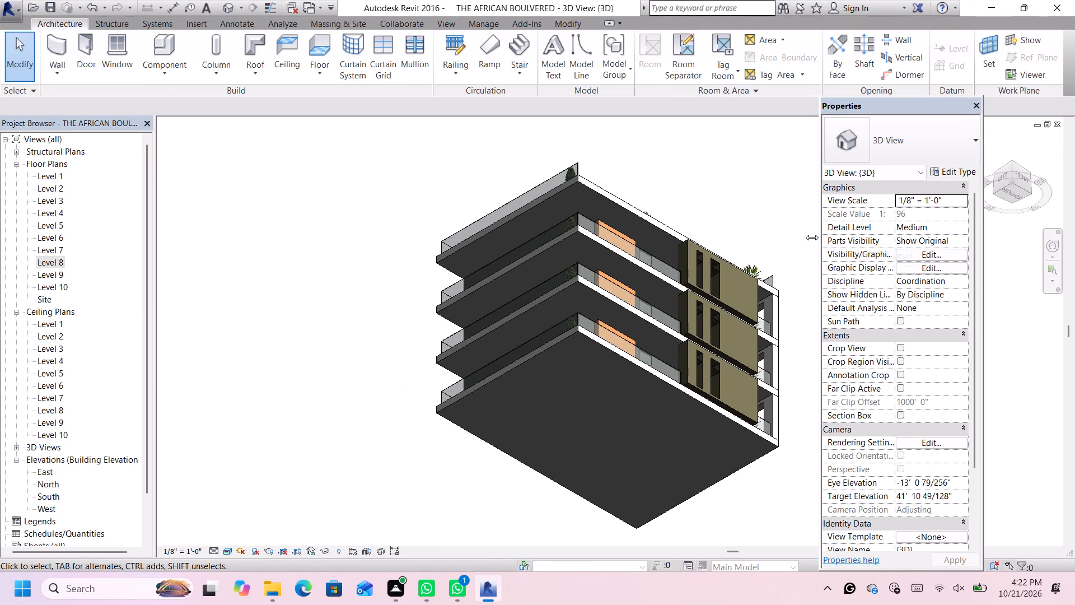
scroll(677, 180, down, 3)
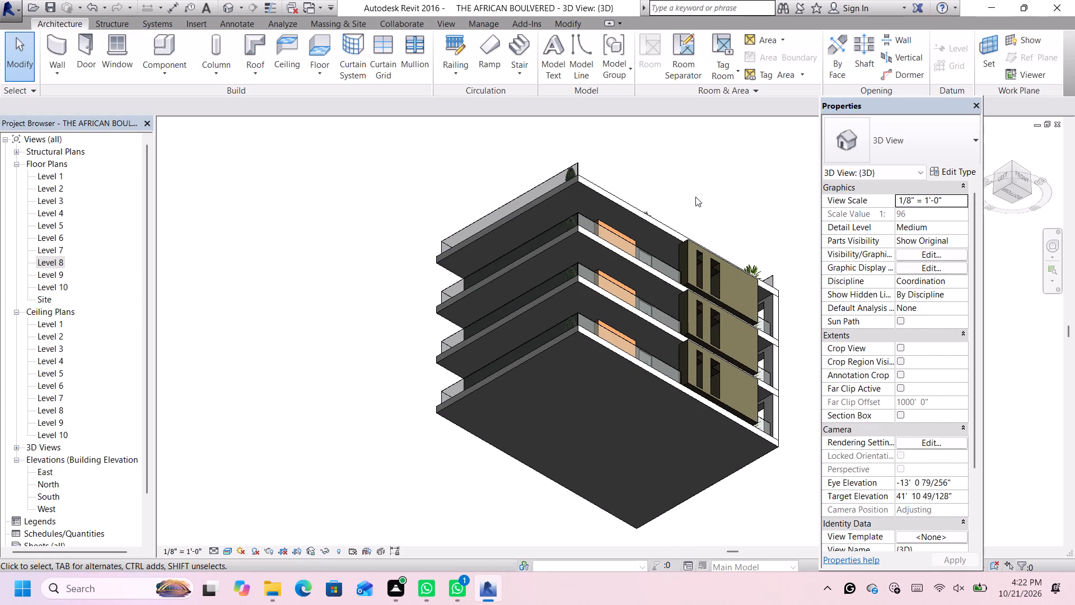
click(1030, 190)
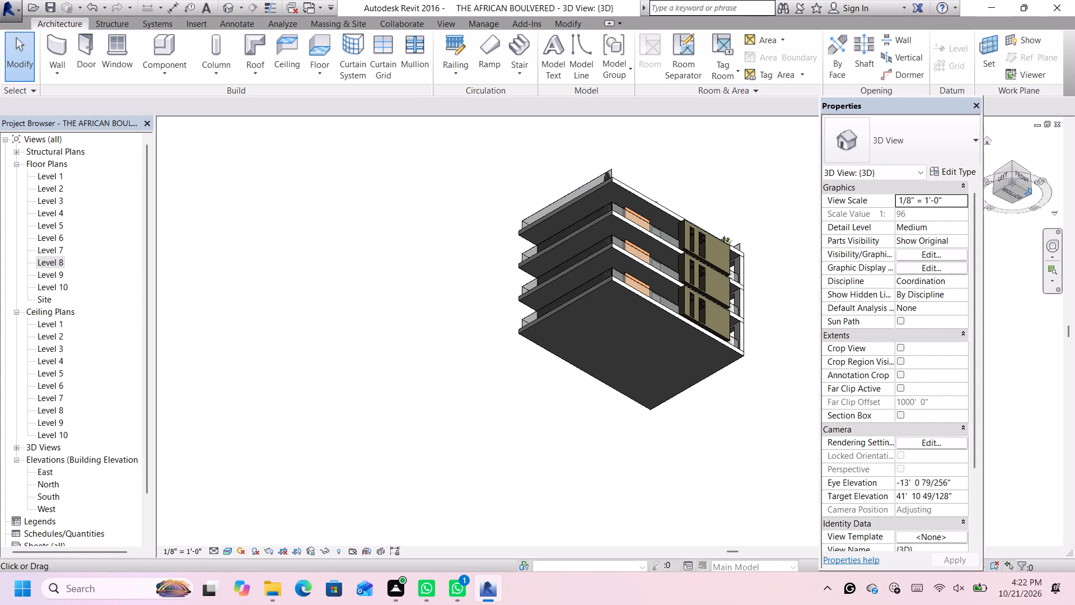
click(1029, 171)
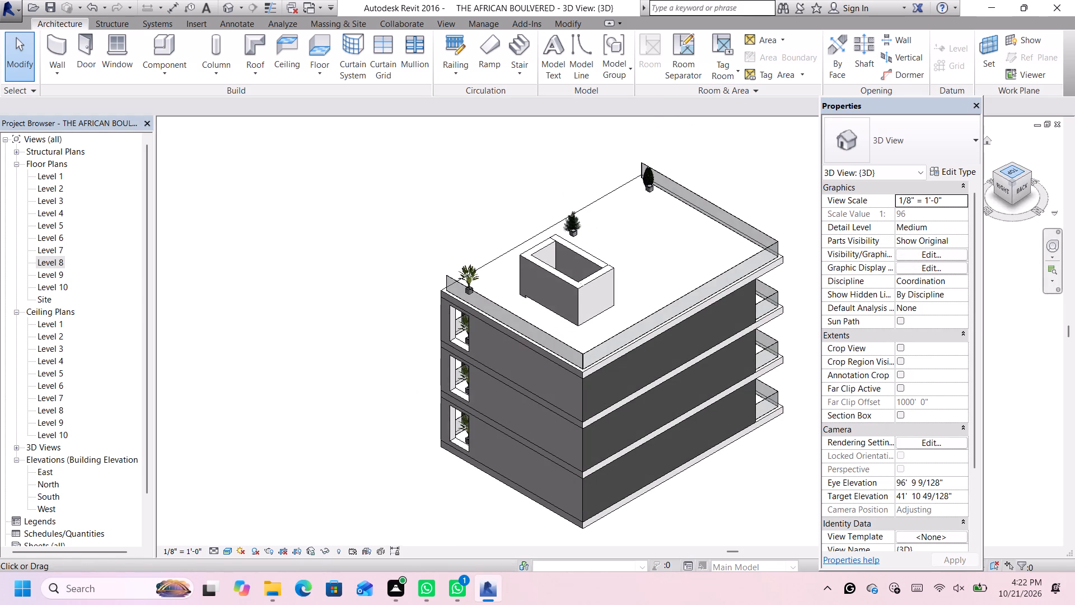
scroll(580, 302, up, 3)
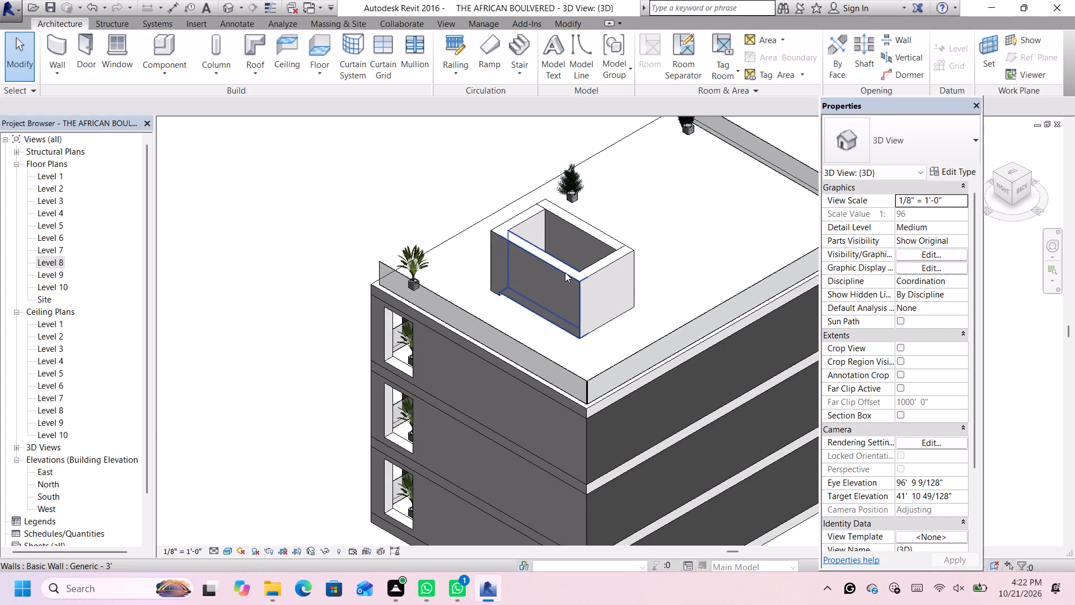
click(566, 273)
scroll(576, 301, up, 1)
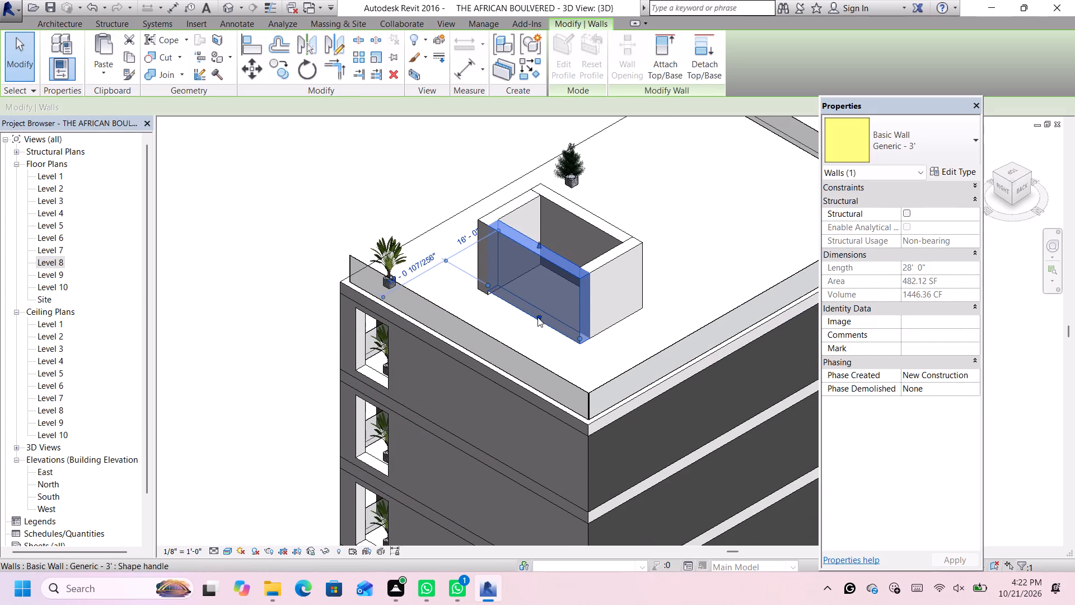
drag(537, 317, 537, 323)
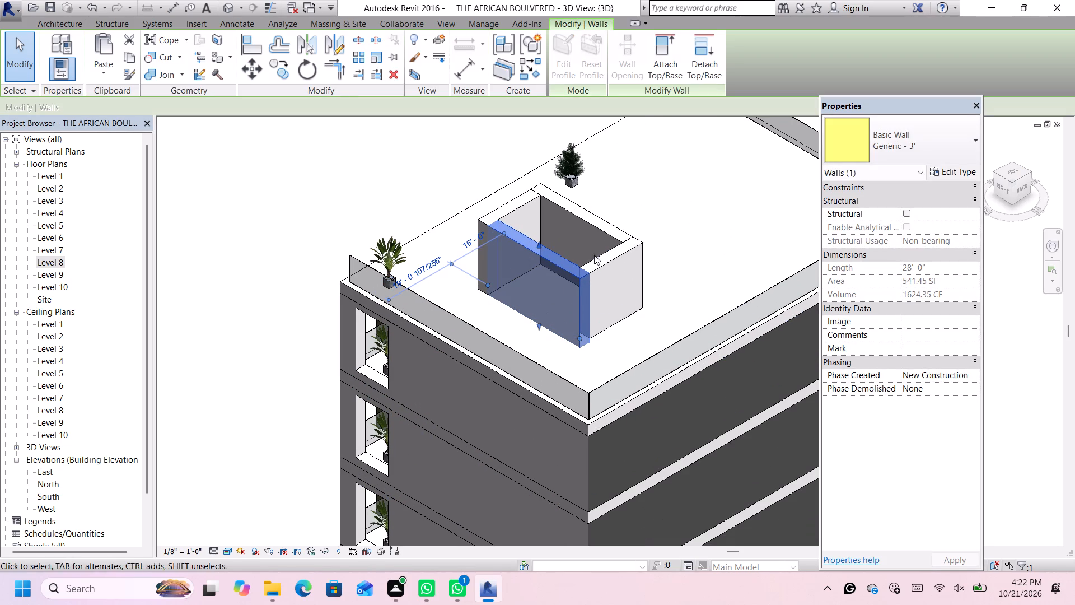
Extend the base of the enclosure's 16' rear wall down to the roof slab.
click(595, 262)
scroll(615, 338, up, 1)
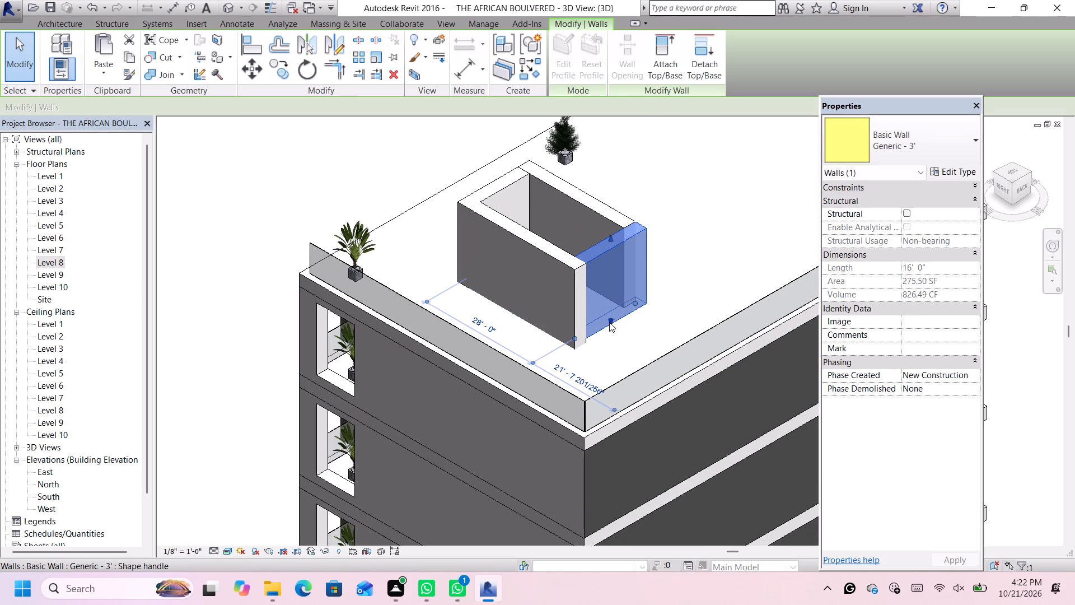
drag(609, 322, 609, 336)
scroll(638, 308, down, 4)
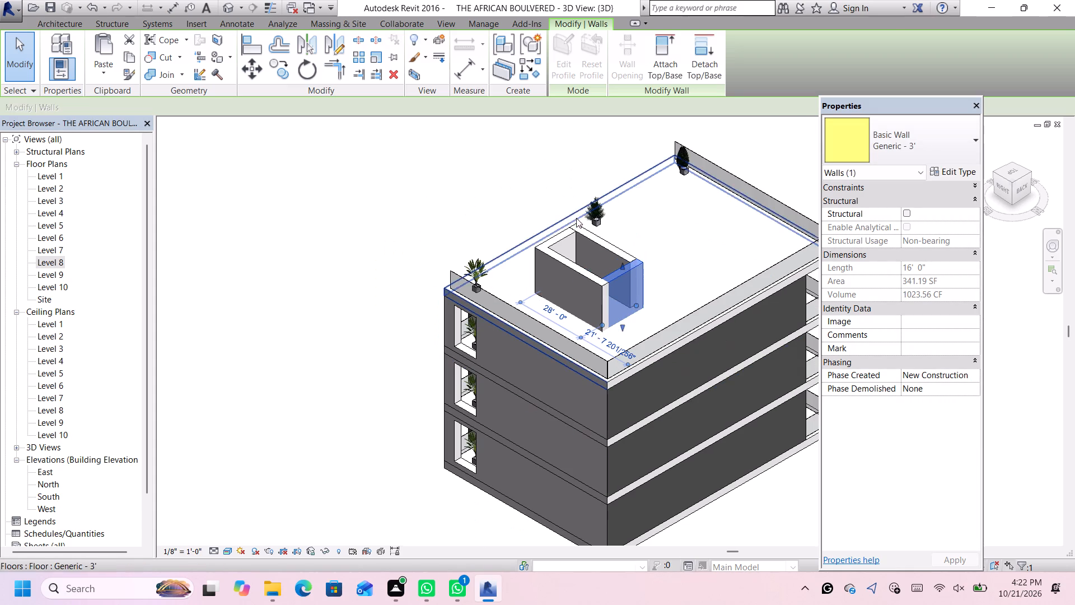
click(646, 141)
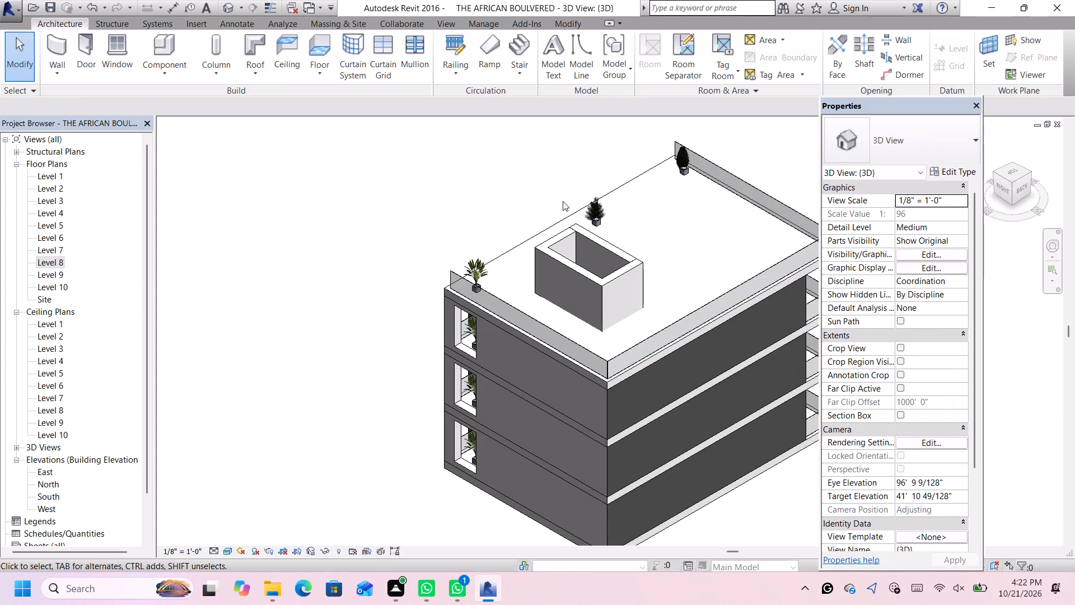
In the Level 8 floor plan, draw a Curtain Wall 1 along the open front edge, joining the front ends of the two side barriers.
scroll(563, 200, down, 2)
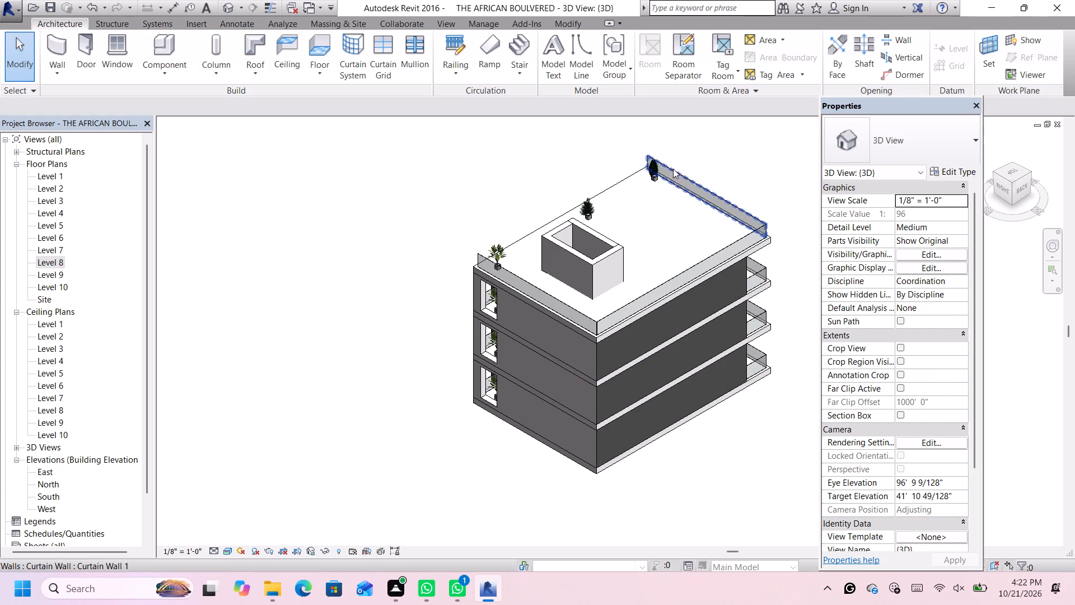
scroll(646, 153, up, 1)
click(57, 48)
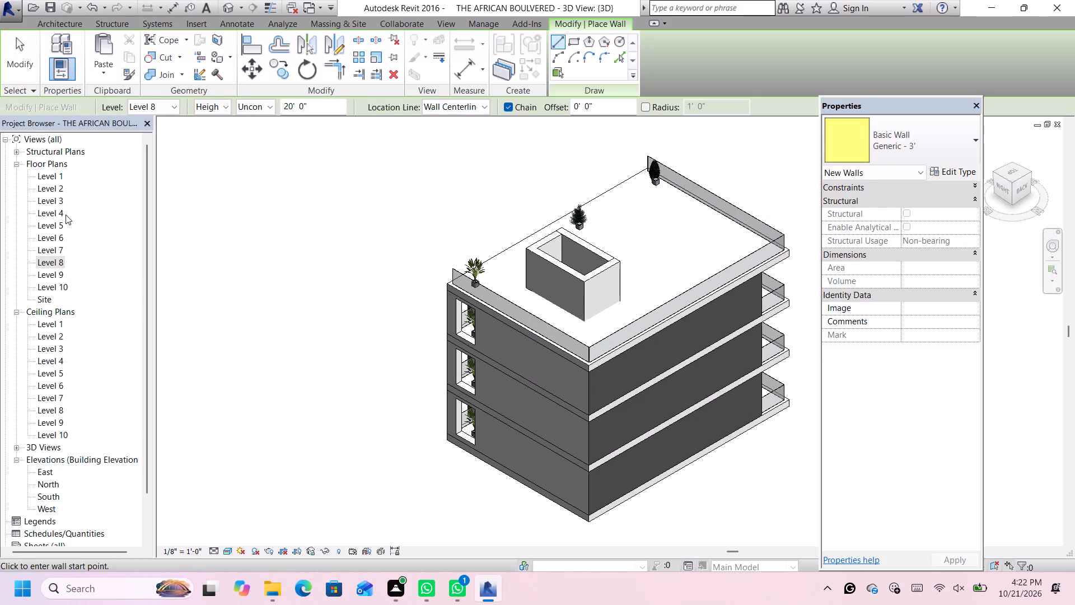
double_click(34, 260)
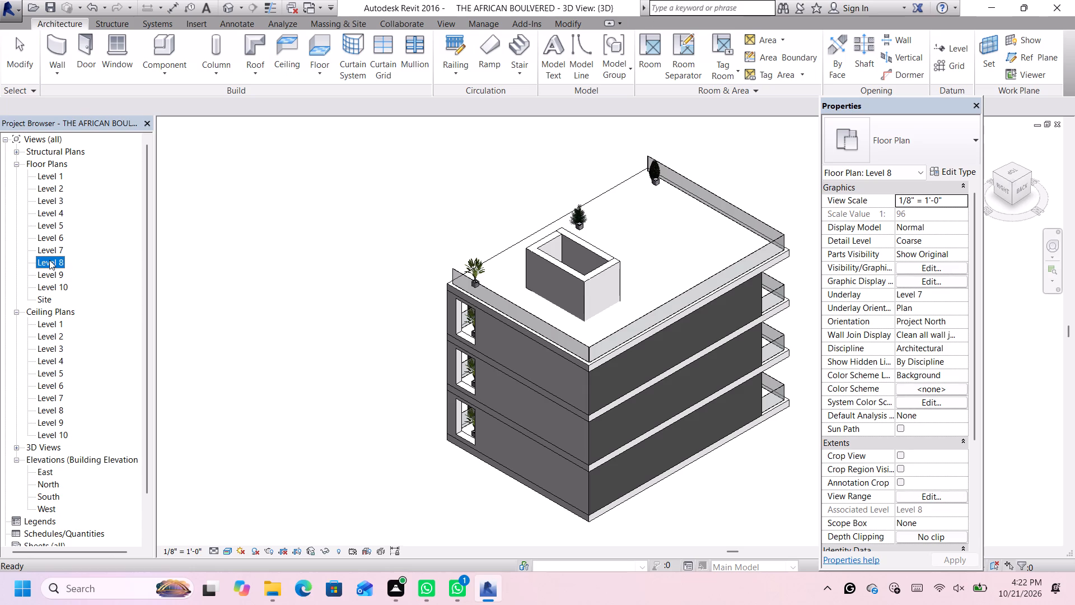
double_click(49, 260)
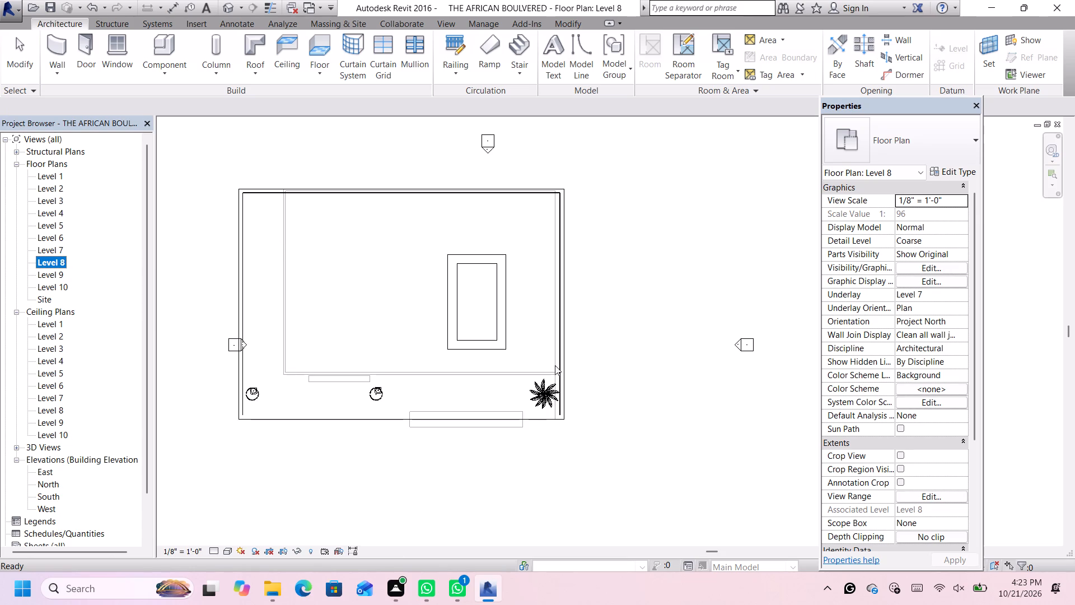
click(934, 161)
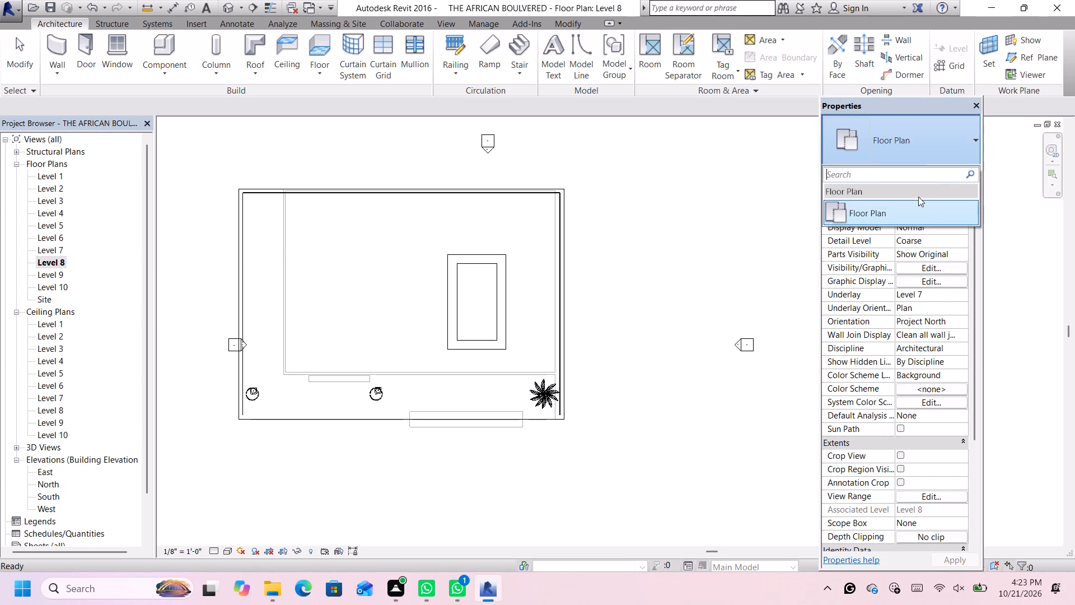
click(52, 46)
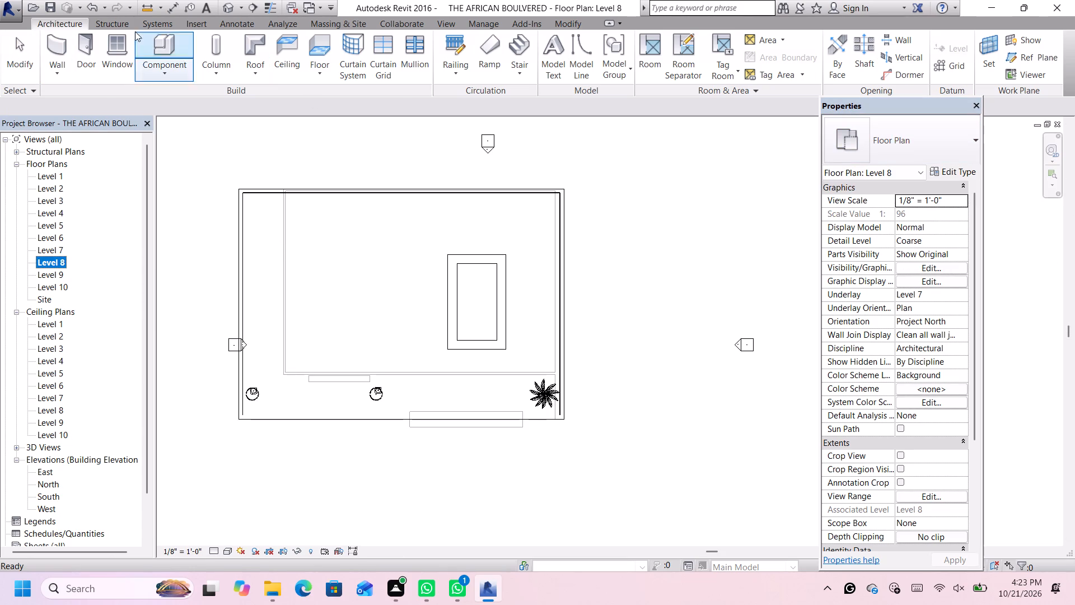
click(66, 42)
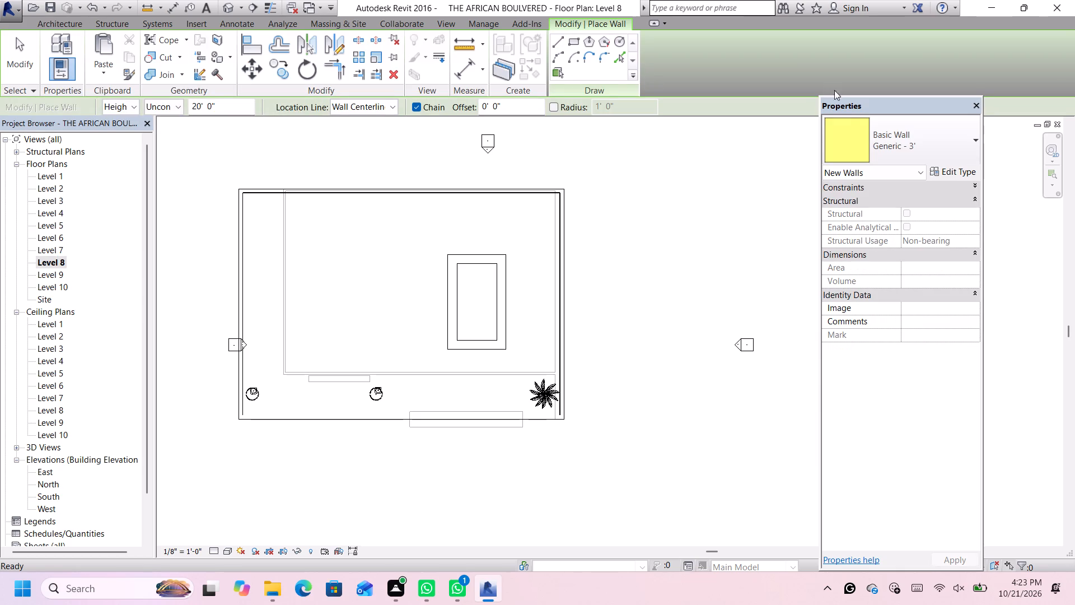
click(859, 147)
scroll(855, 278, down, 15)
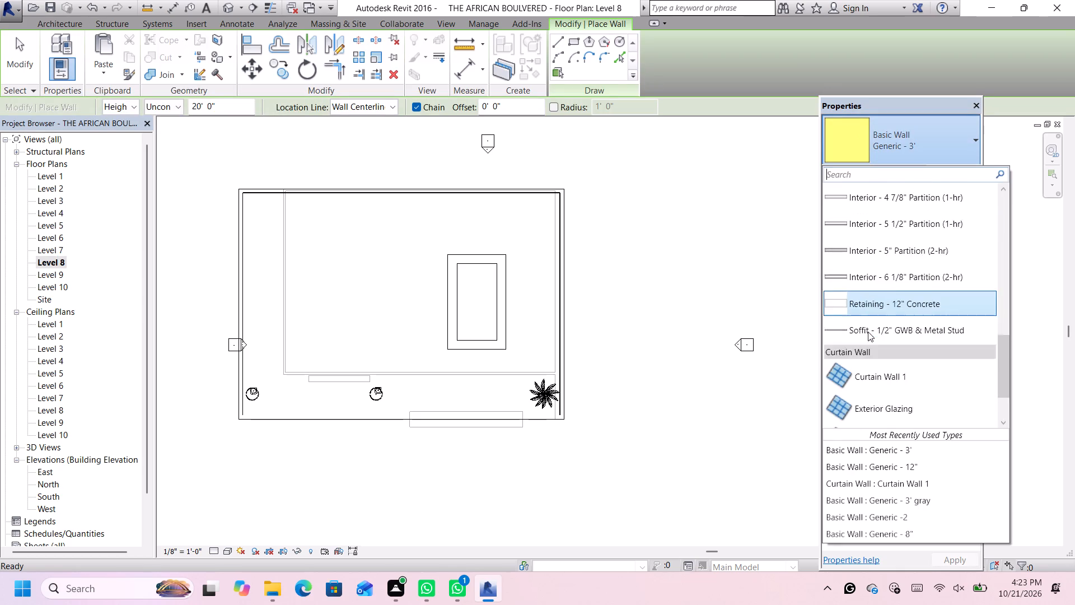
click(868, 340)
scroll(237, 417, down, 1)
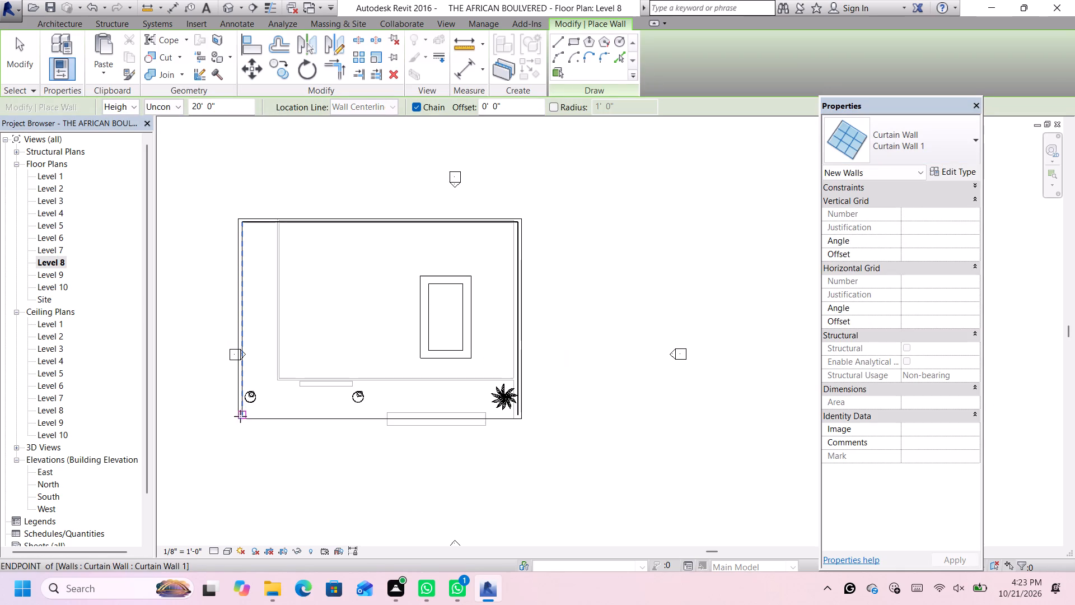
scroll(244, 410, up, 3)
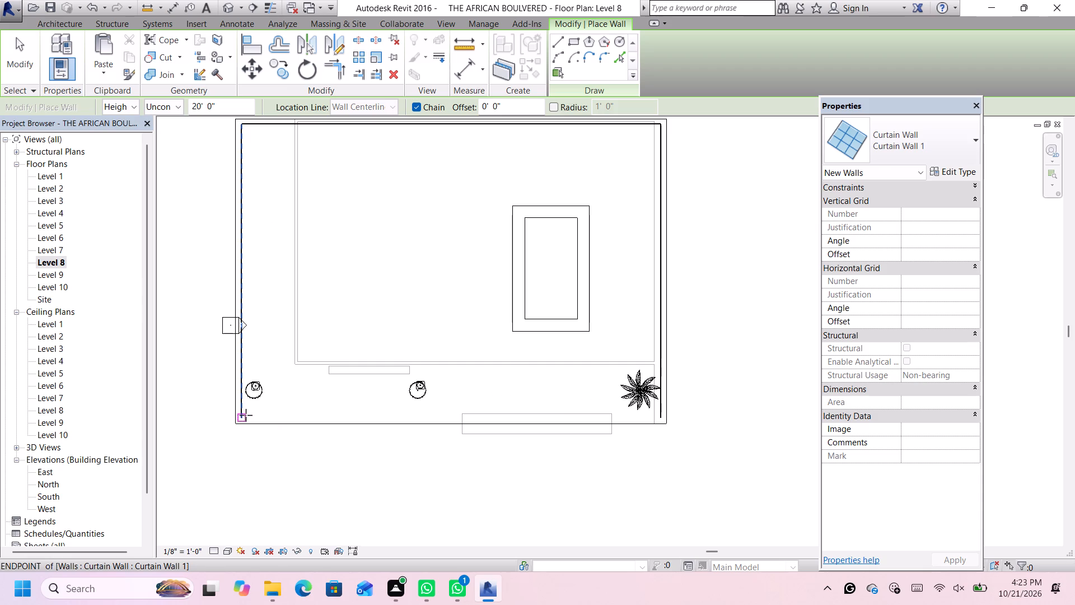
click(240, 416)
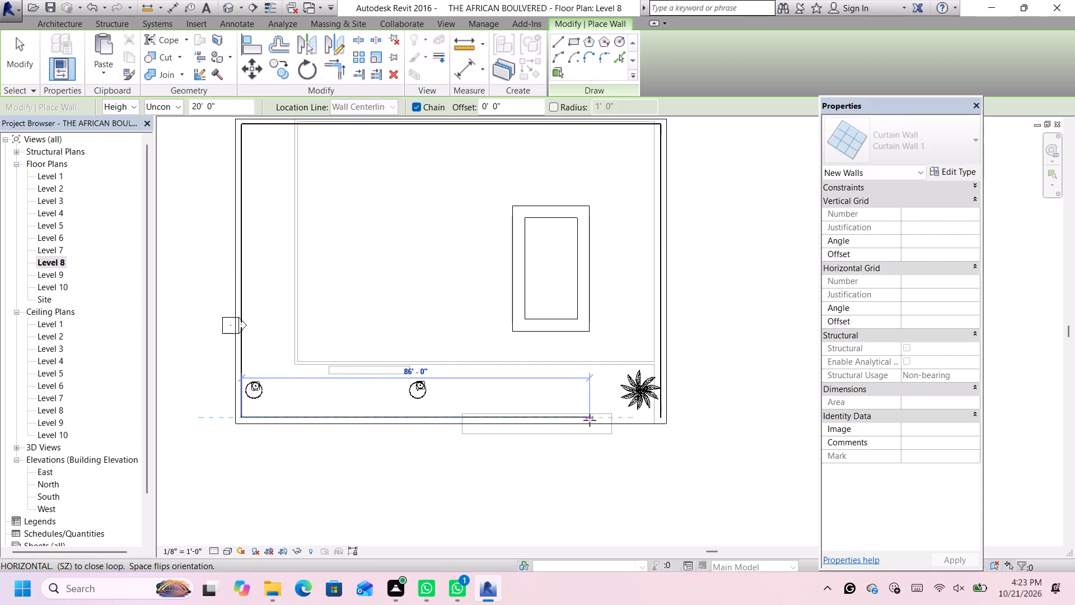
click(661, 418)
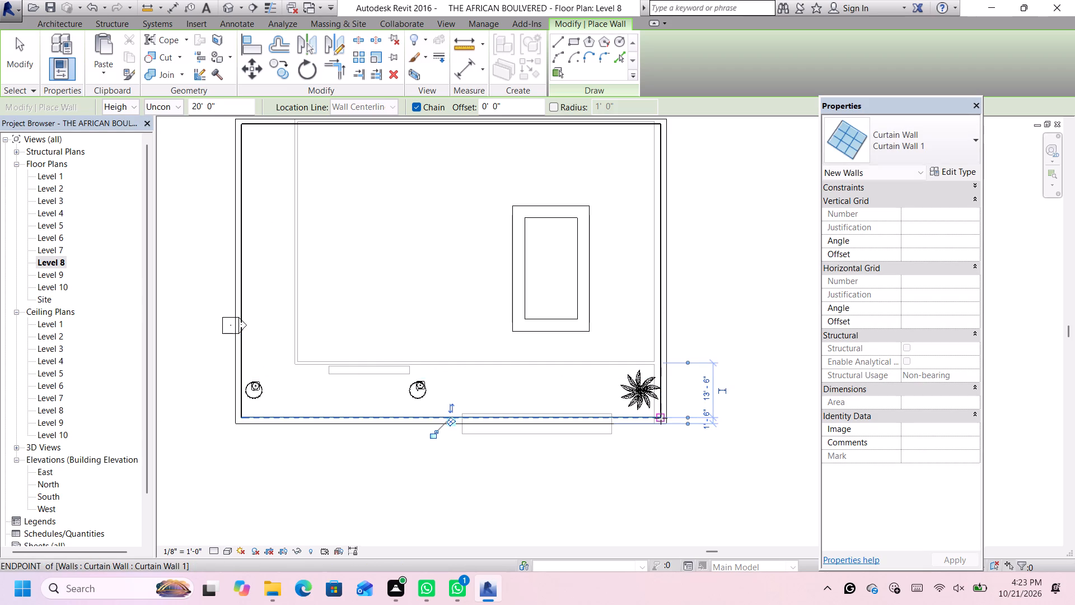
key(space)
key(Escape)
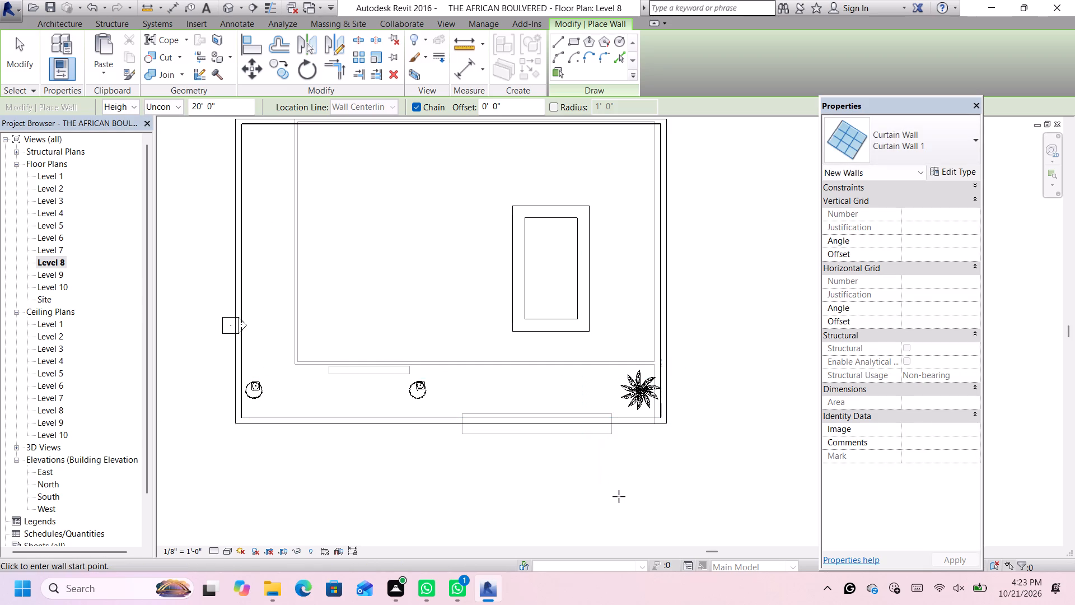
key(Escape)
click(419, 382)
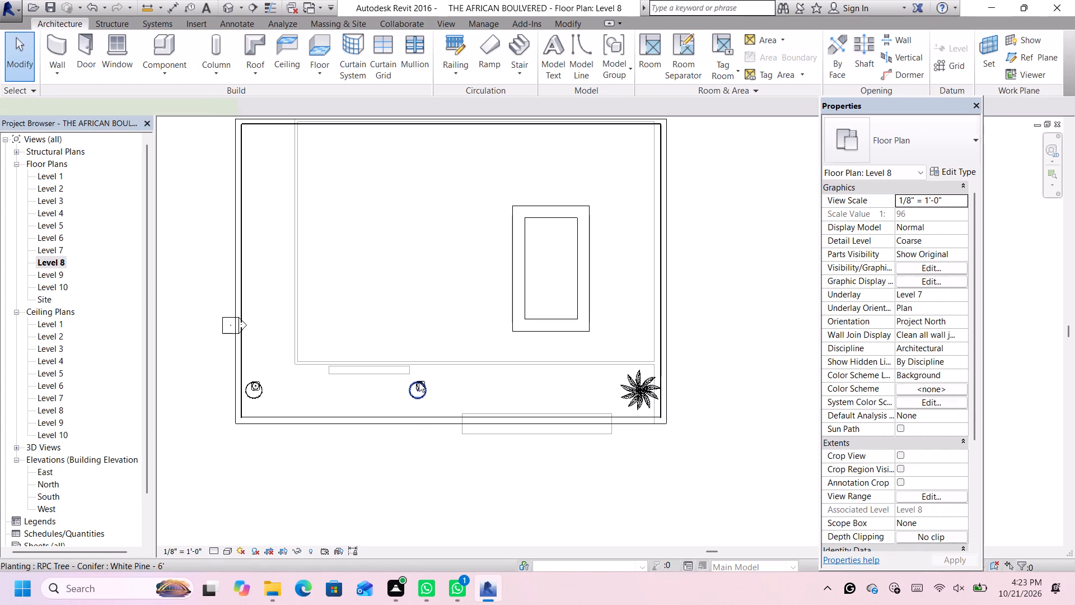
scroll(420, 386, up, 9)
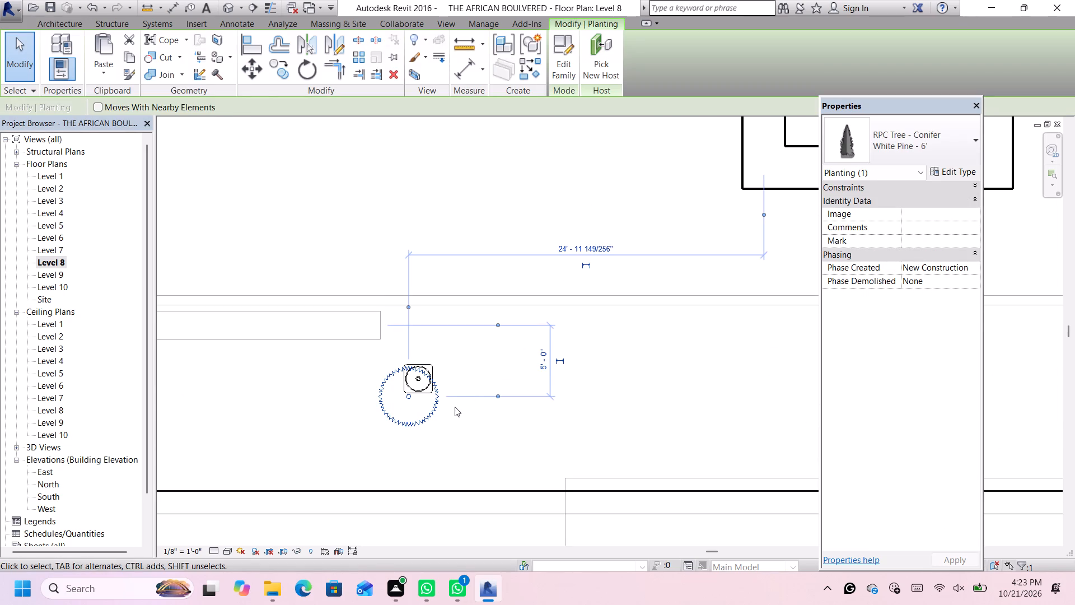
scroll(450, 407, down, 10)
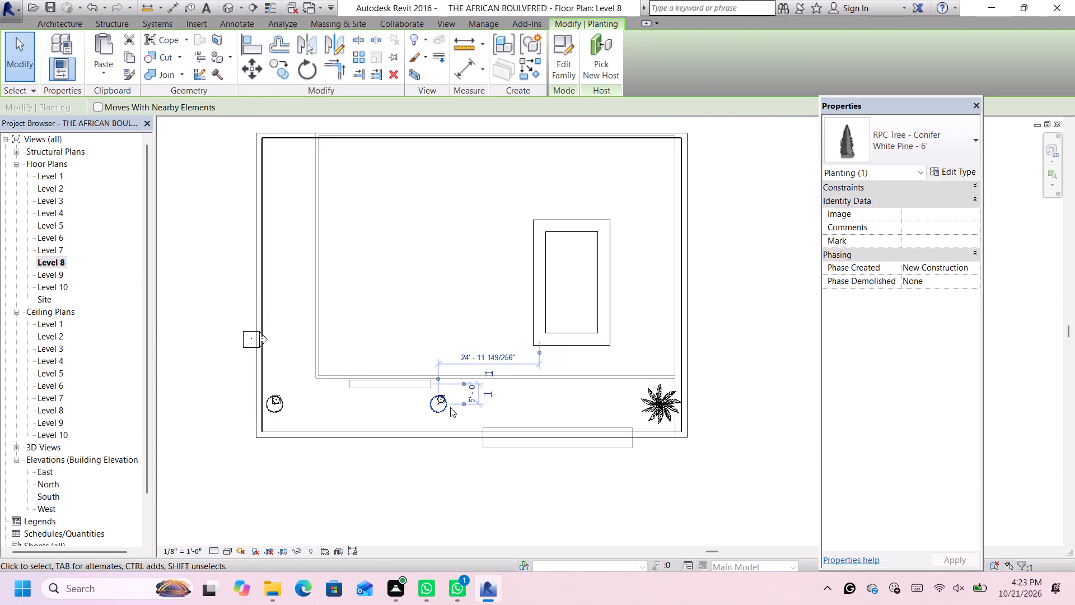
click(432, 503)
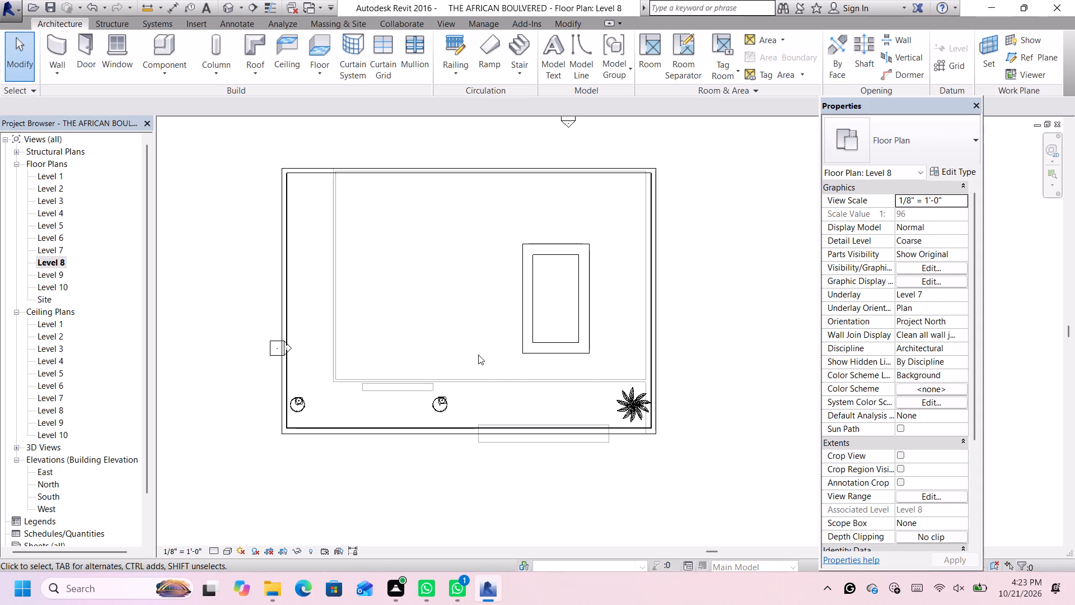
In the 3D view, lower the top of the front edge's Curtain Wall 1 to about the height of the side barriers.
click(227, 3)
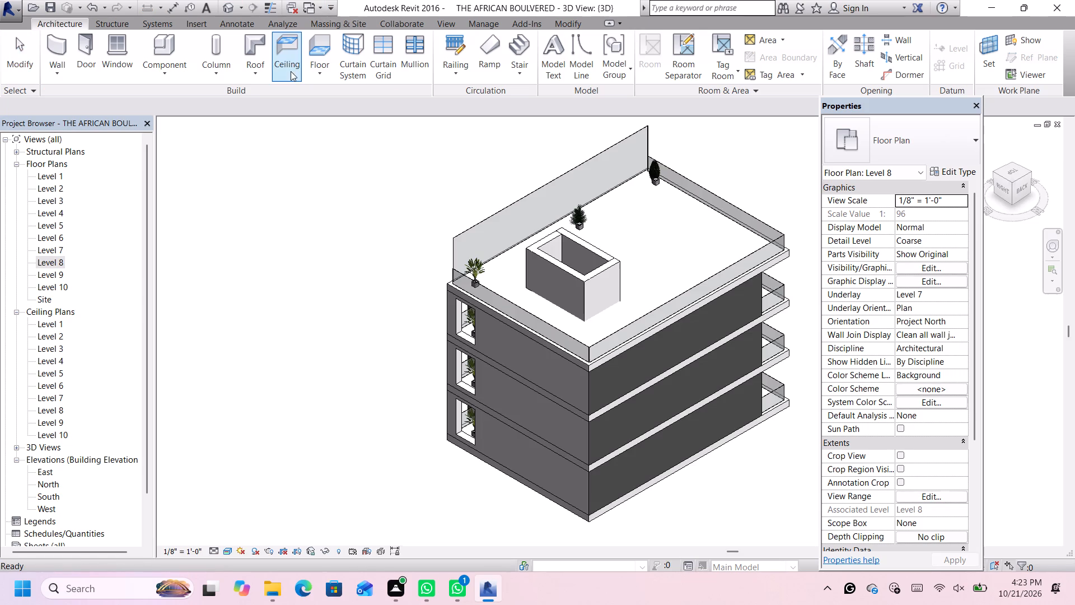
scroll(479, 156, down, 2)
scroll(543, 195, up, 2)
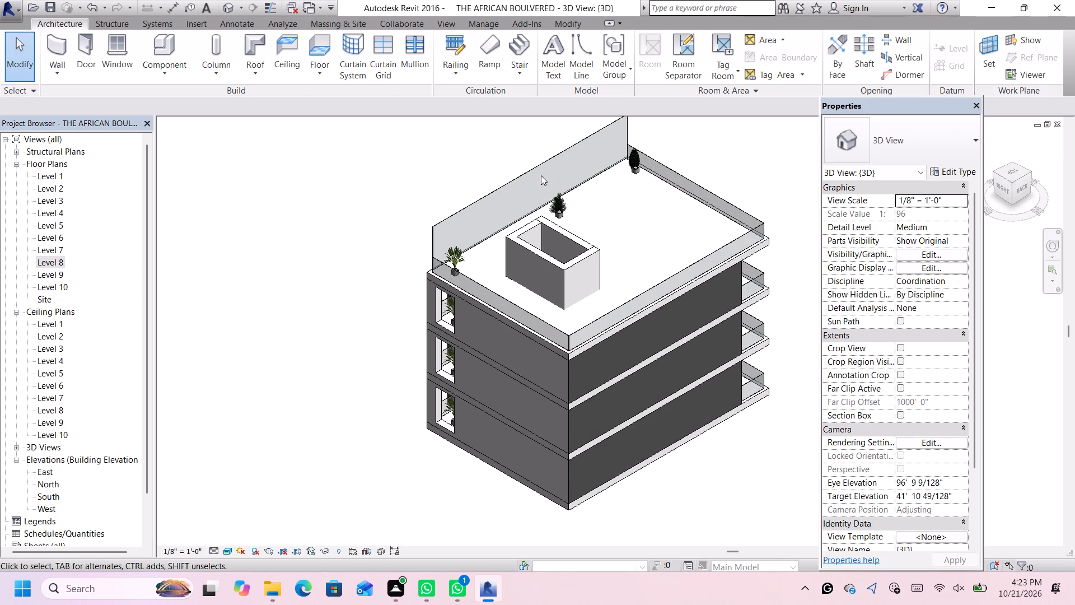
click(541, 175)
click(545, 165)
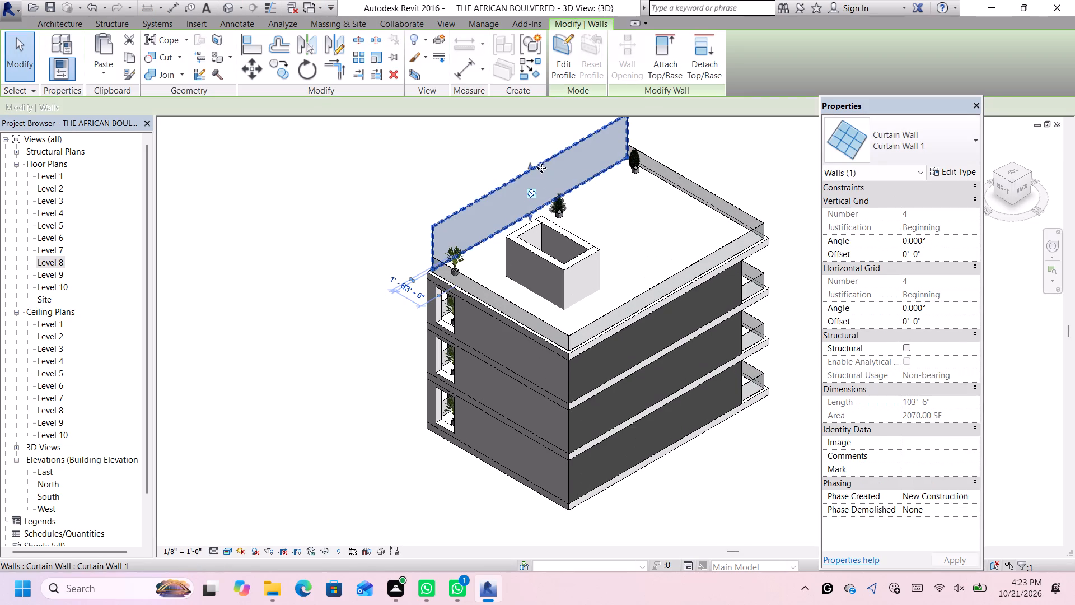
scroll(537, 168, up, 3)
drag(527, 168, 444, 243)
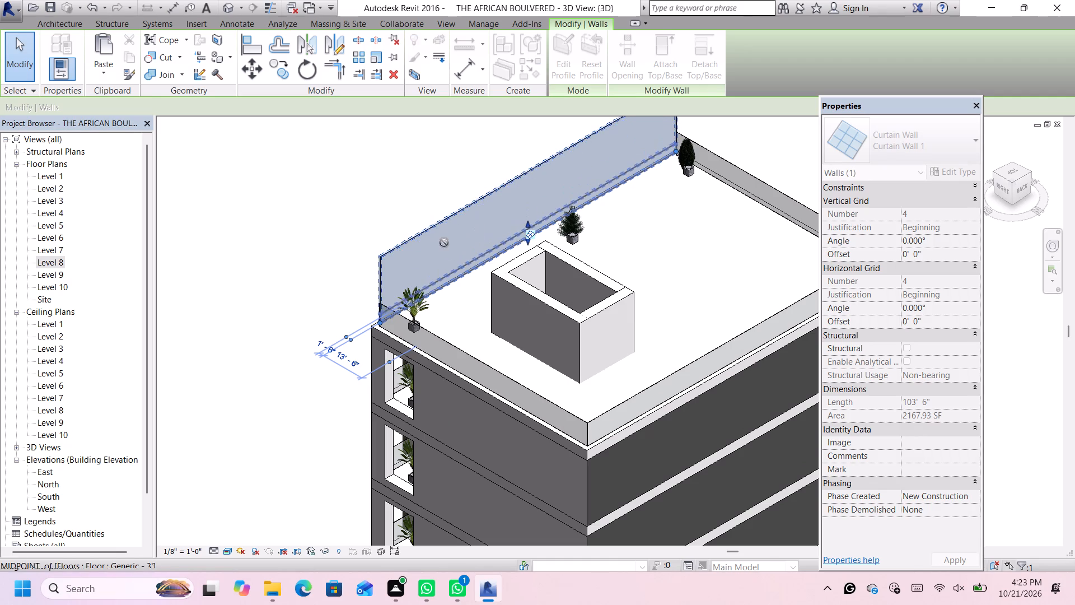
drag(444, 243, 428, 259)
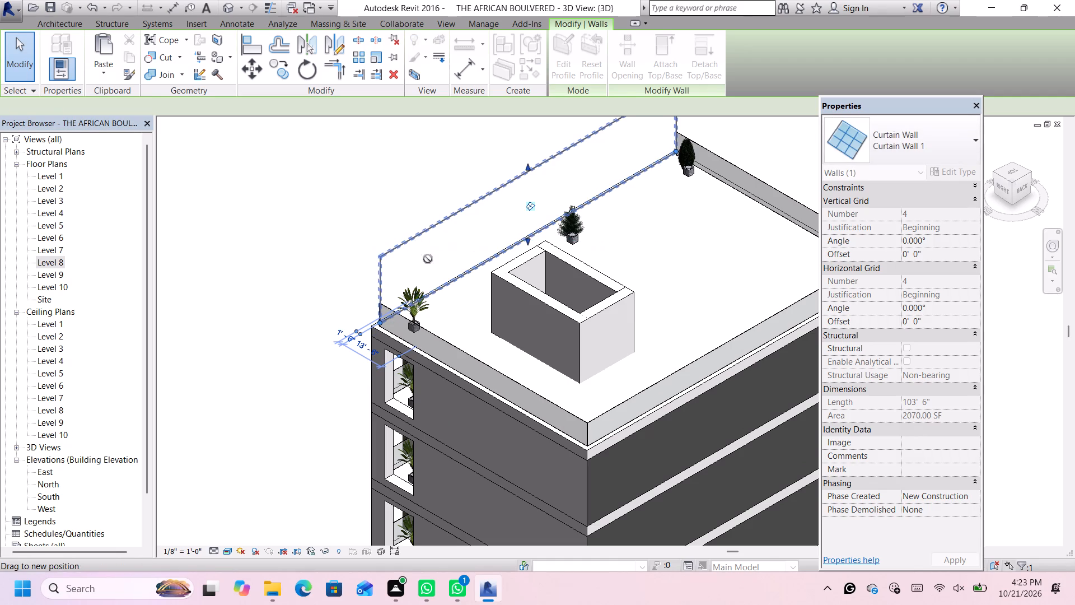
drag(428, 259, 424, 263)
scroll(391, 272, up, 1)
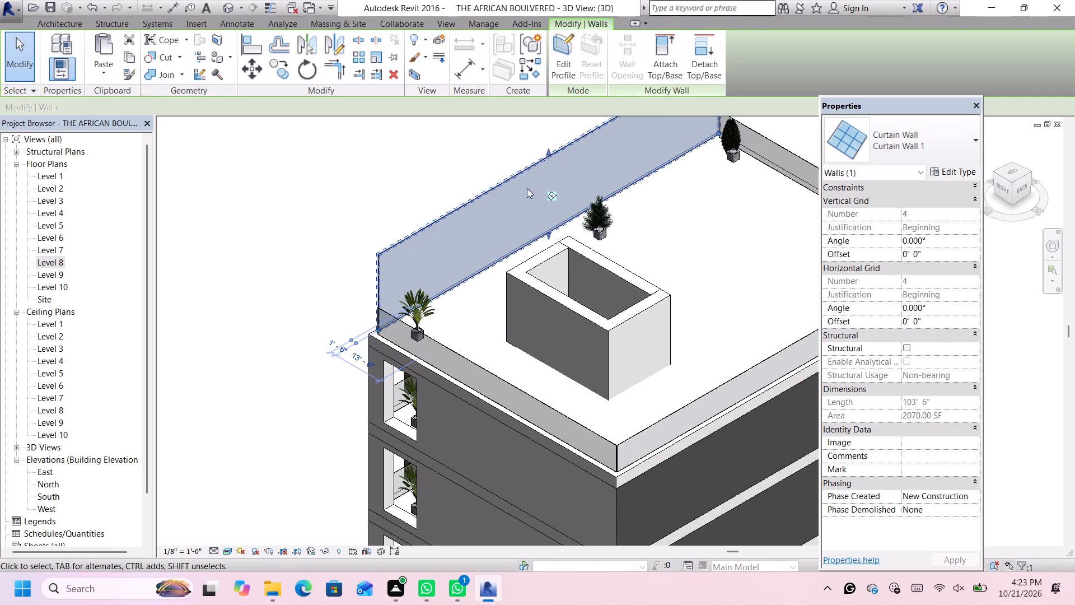
drag(545, 151, 550, 202)
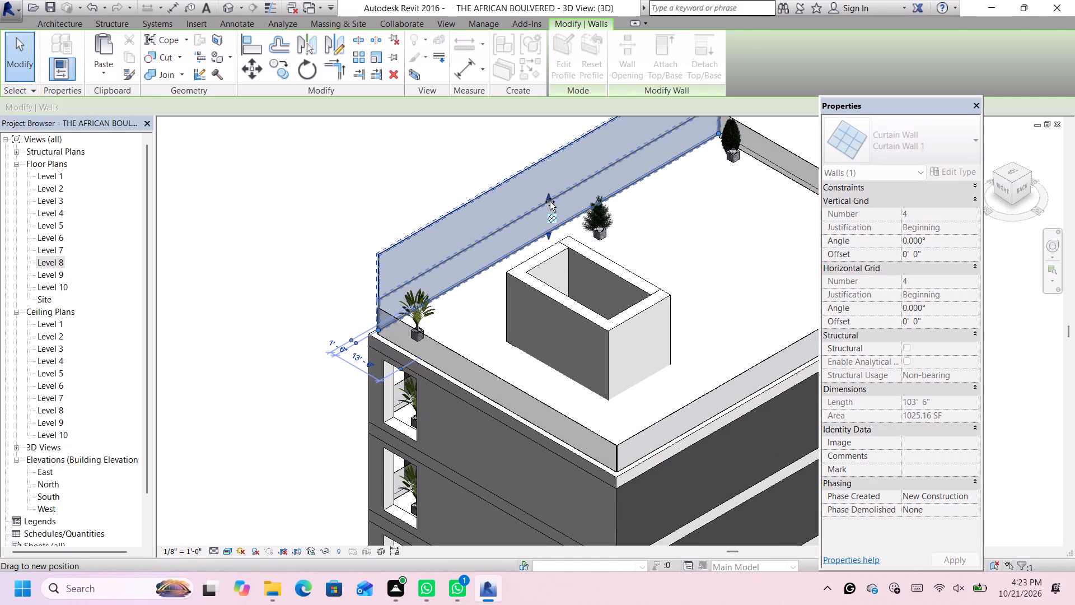
drag(550, 202, 550, 208)
scroll(534, 196, down, 5)
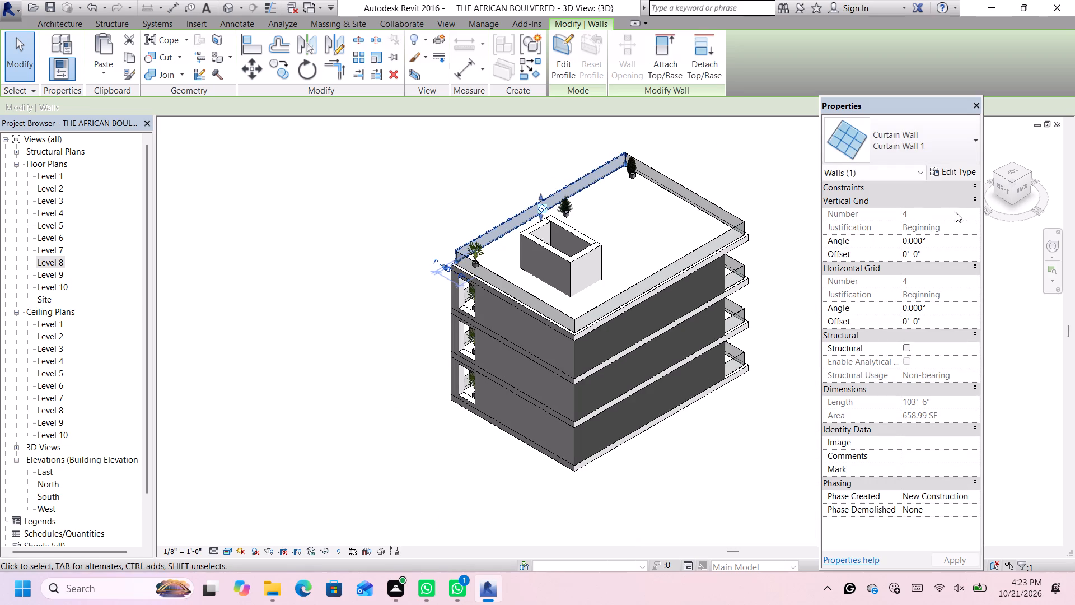
From the front-right corner 3D view, extend the base of the front curtain wall barrier down to the roof slab.
click(994, 173)
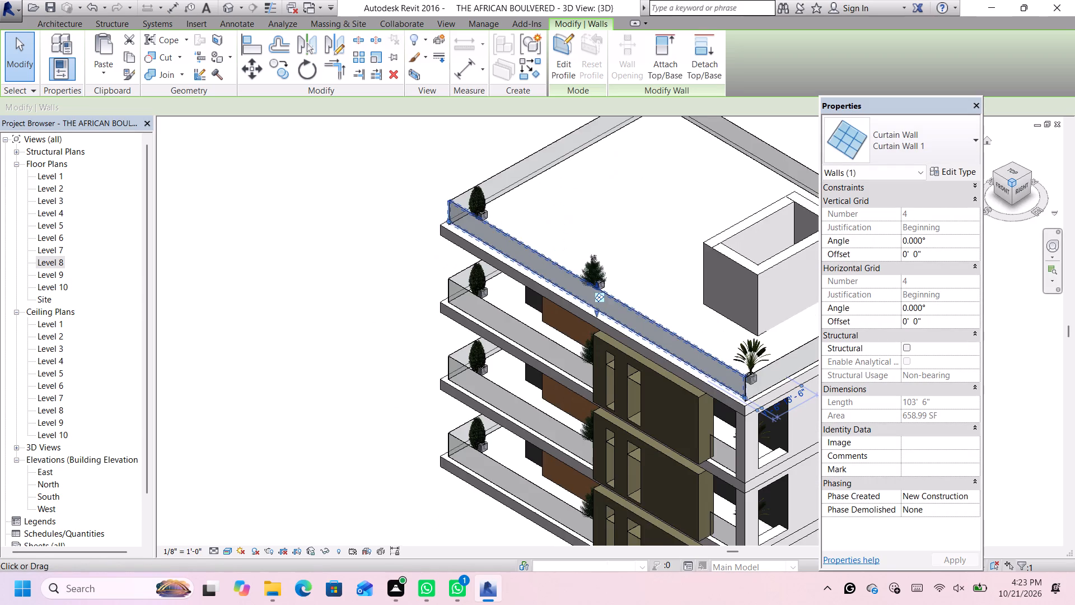
scroll(629, 352, up, 5)
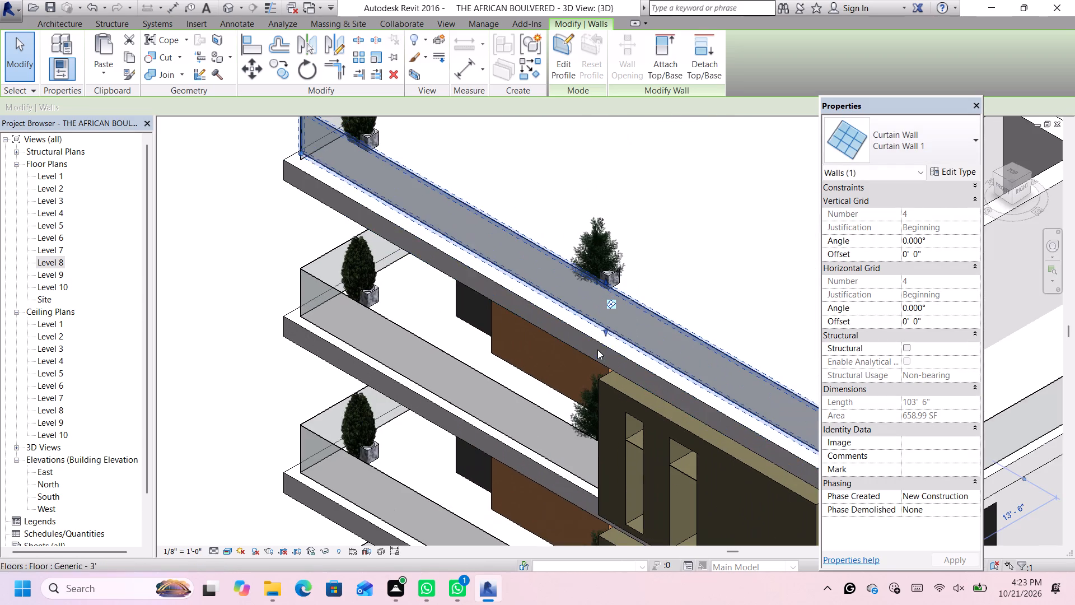
drag(604, 332, 605, 338)
scroll(602, 338, down, 9)
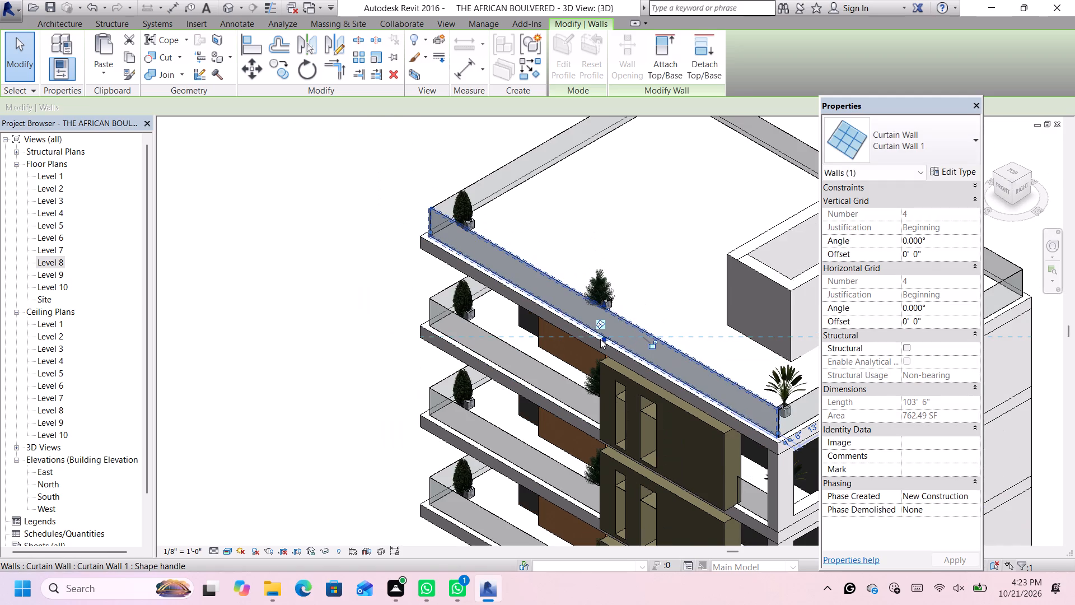
click(697, 185)
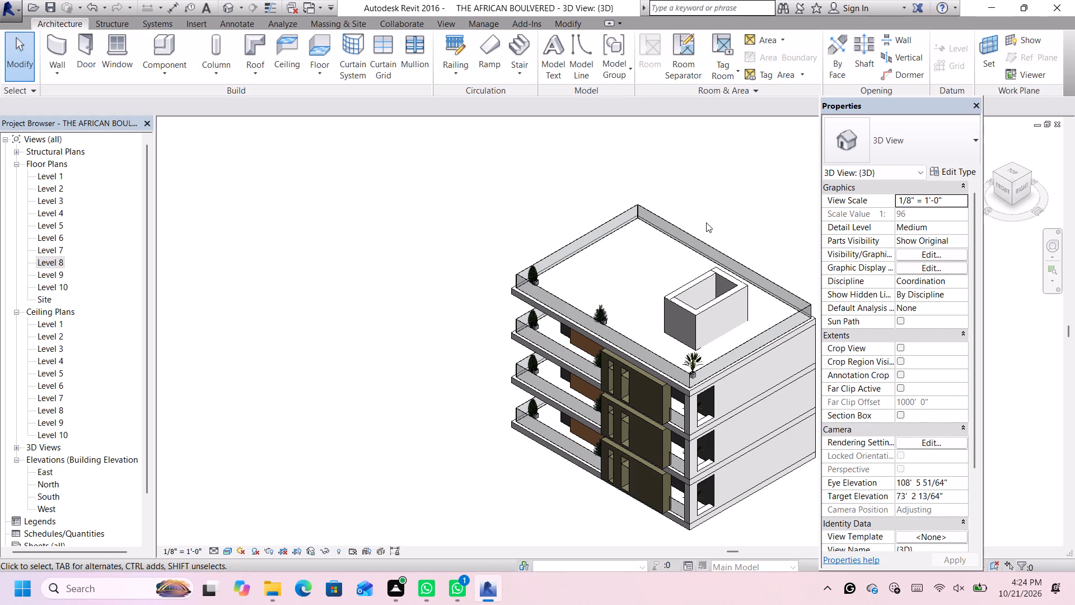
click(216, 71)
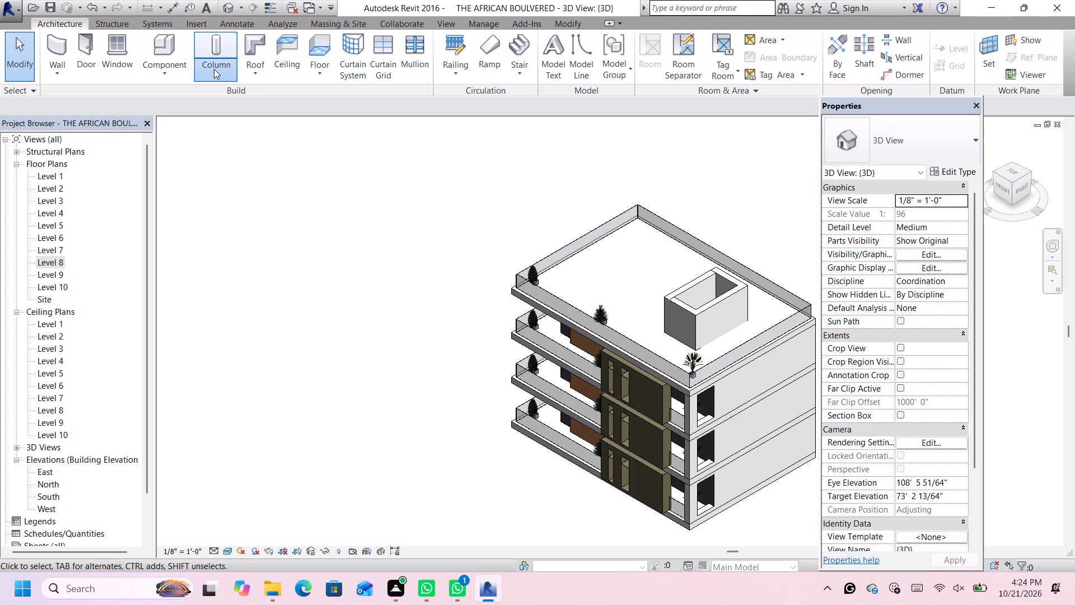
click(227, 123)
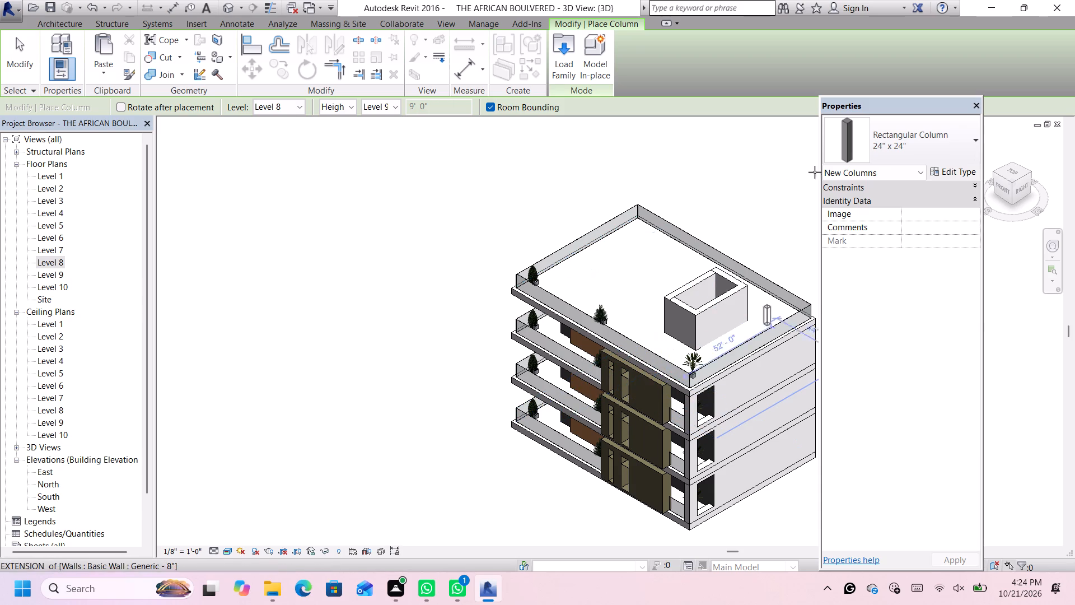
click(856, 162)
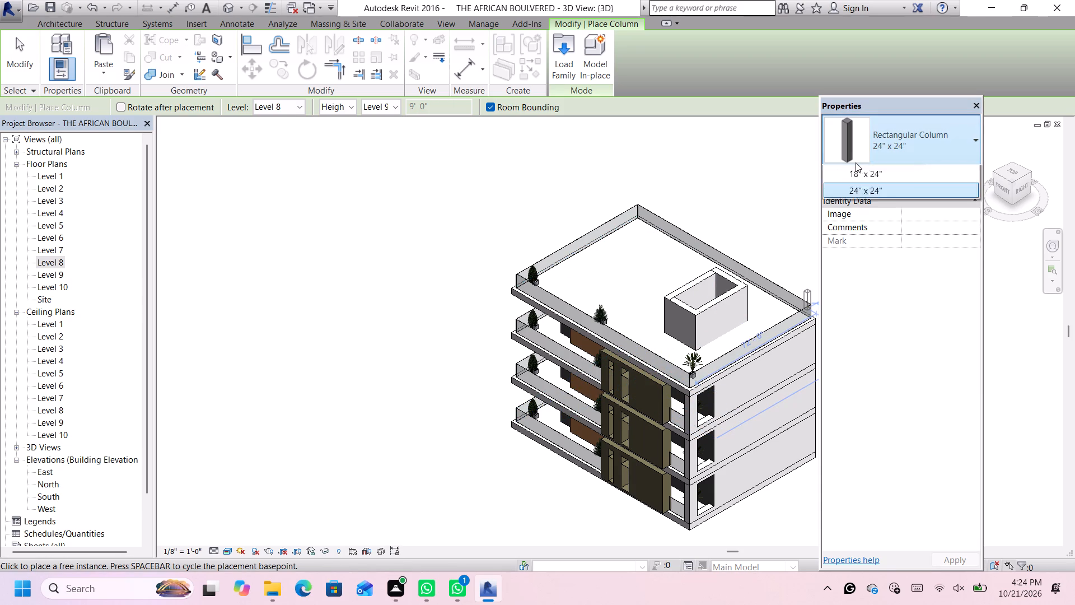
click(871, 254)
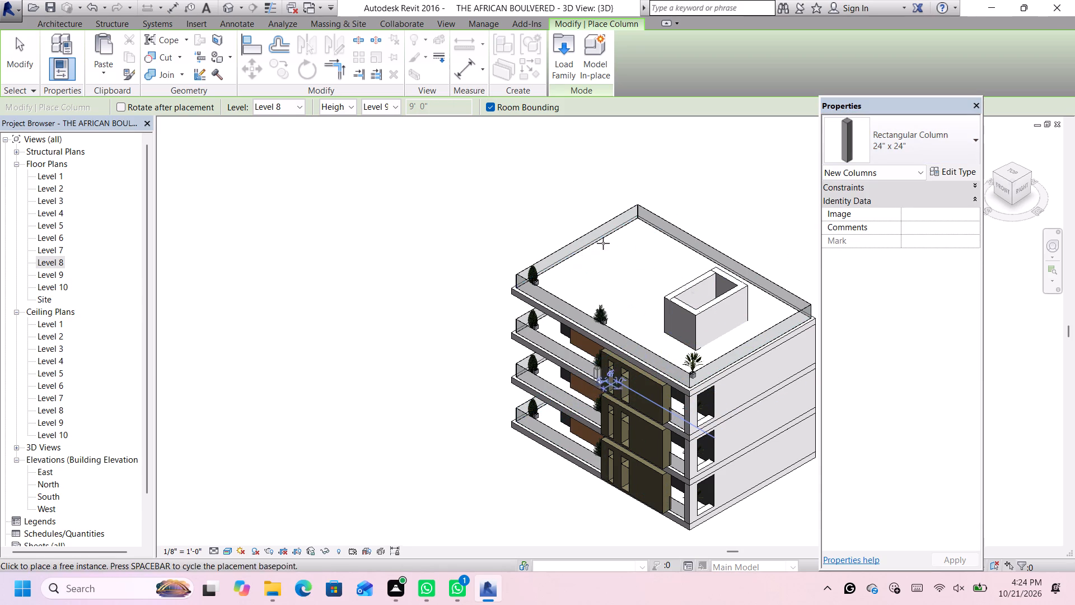
In the Level 8 floor plan, start placing an architectural column and load the Round Column family from the US Imperial Columns library.
double_click(48, 260)
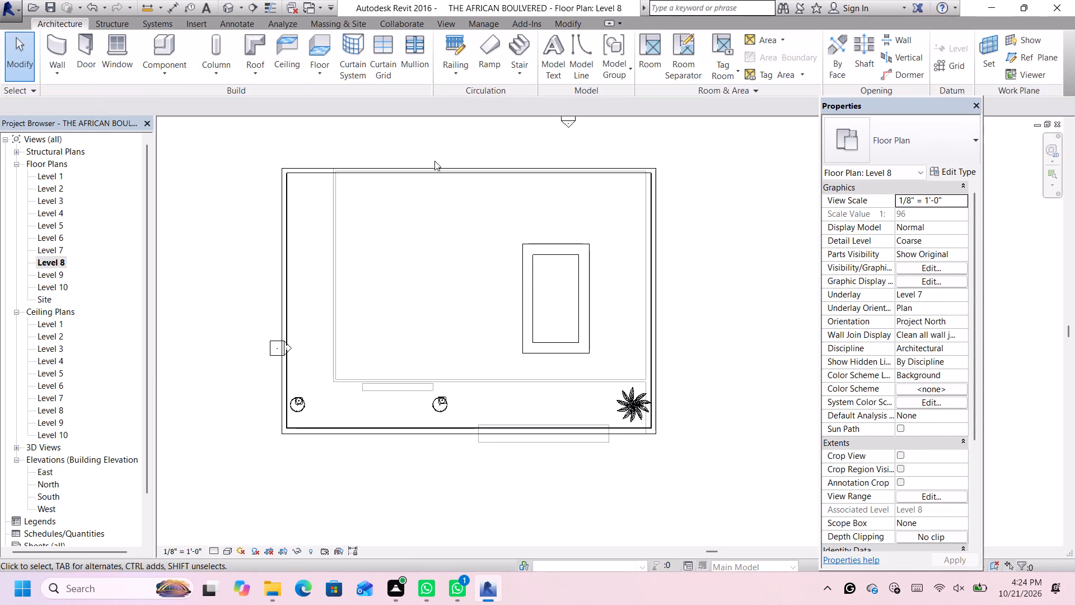
click(204, 67)
click(239, 131)
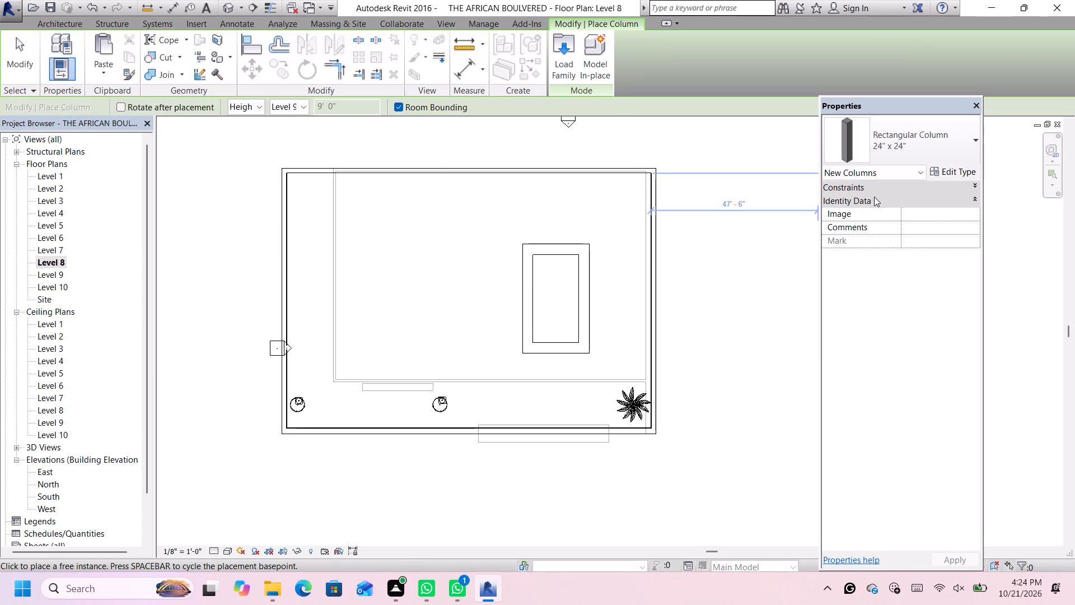
click(557, 47)
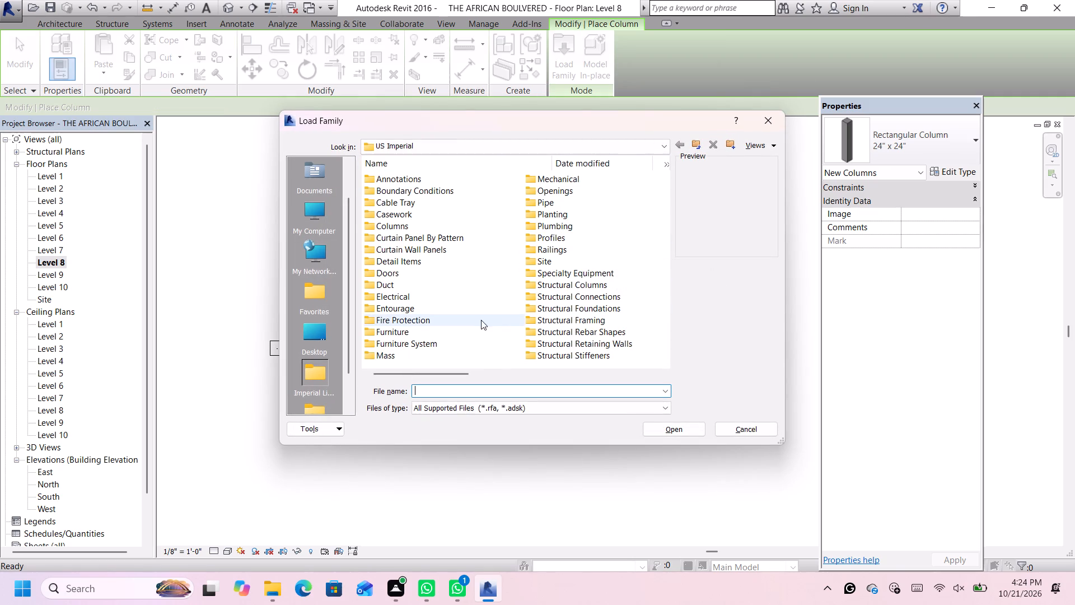
double_click(448, 225)
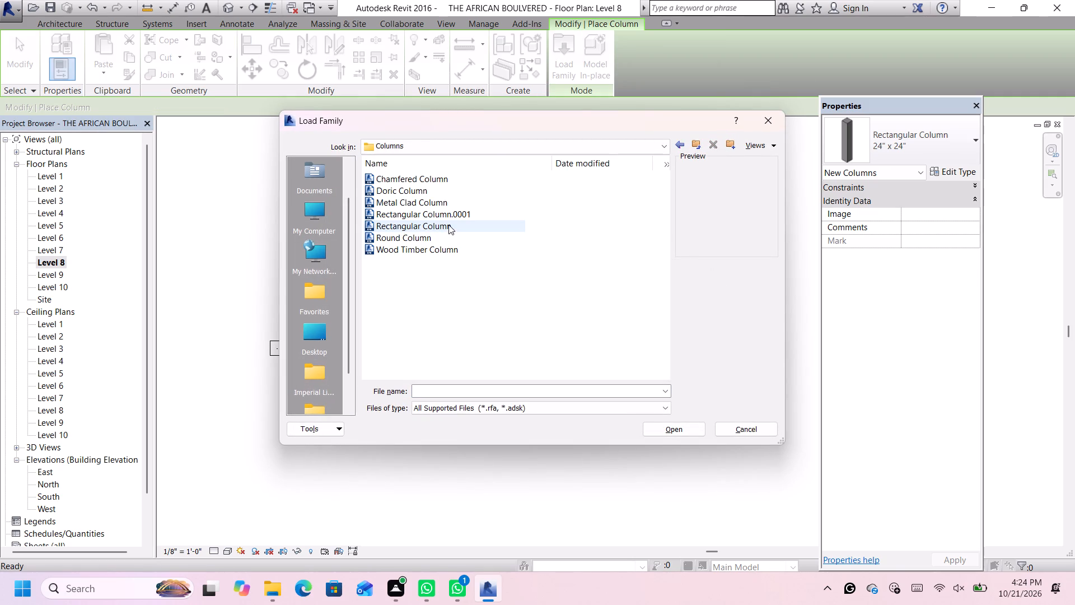
click(480, 181)
click(479, 190)
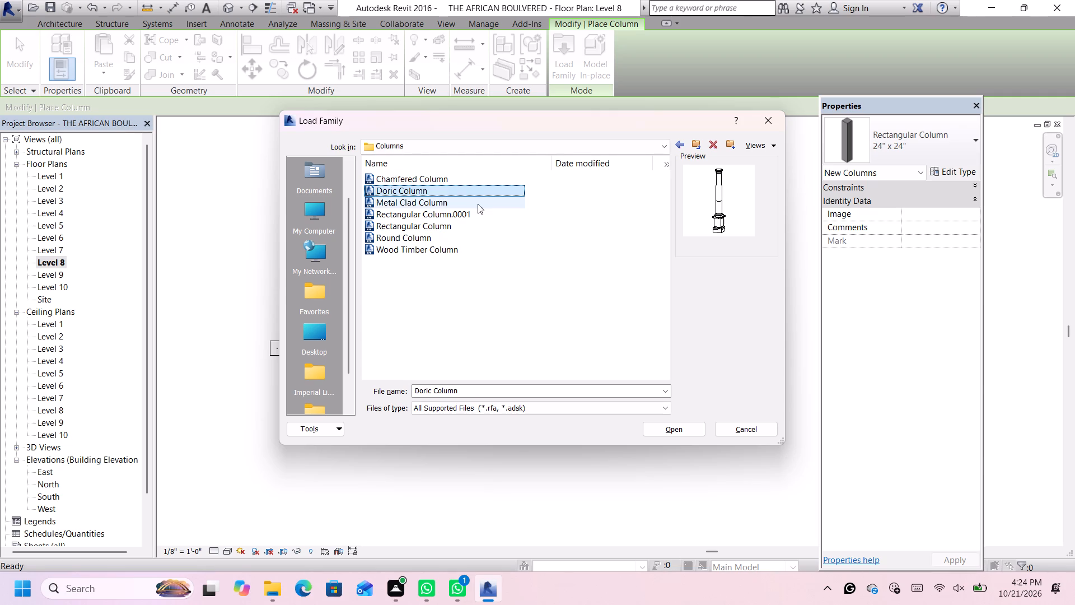
click(478, 204)
click(476, 217)
click(475, 230)
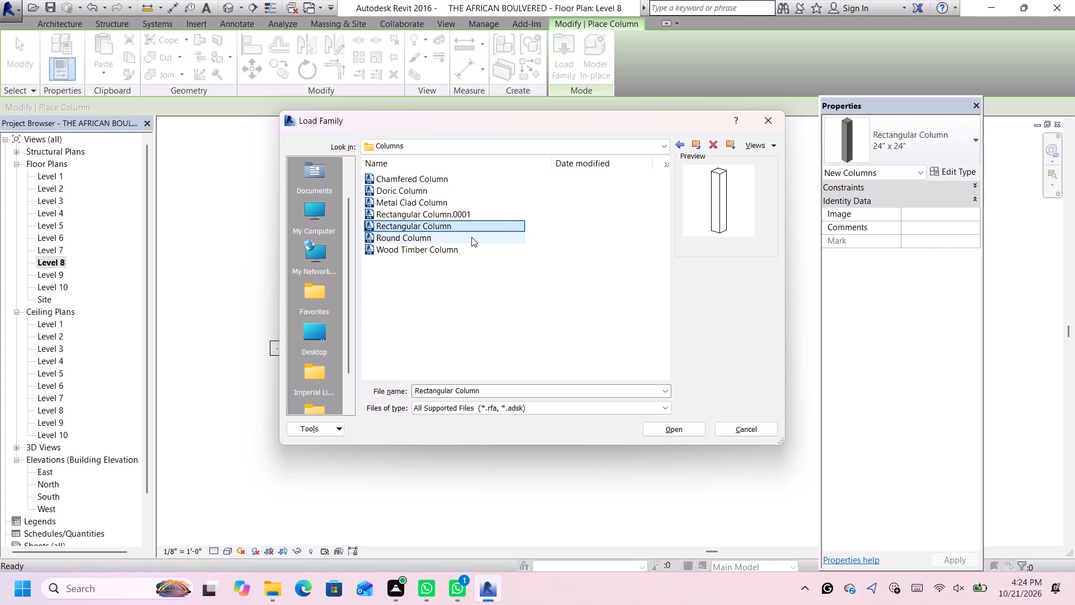
click(471, 237)
double_click(471, 238)
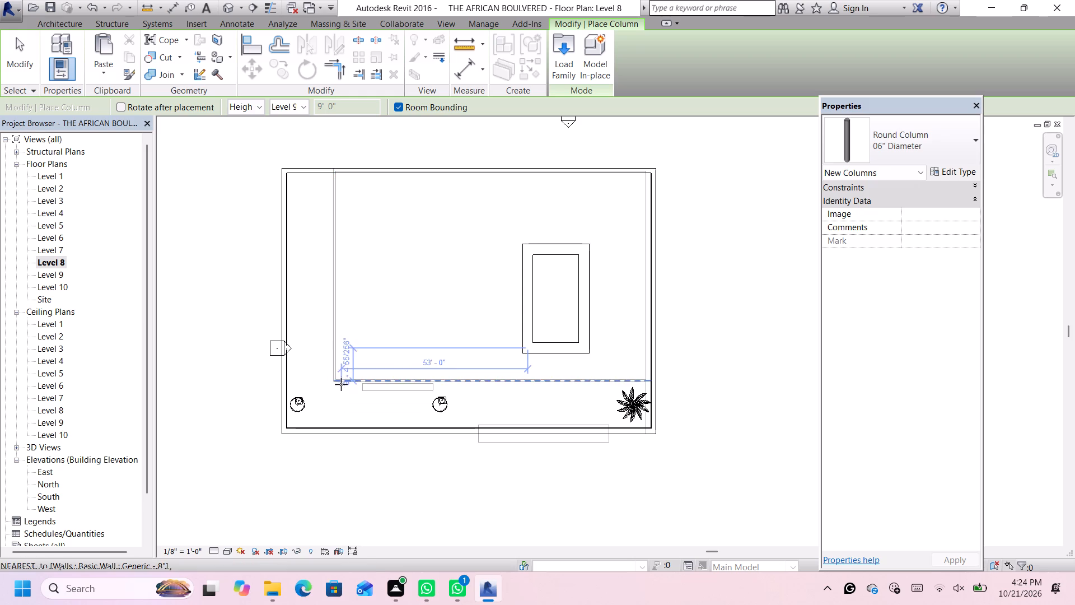
Place two 06" Diameter round columns along the underlying front wall line, about 52' and 18' left of the slab enclosure's near wall.
scroll(344, 381, up, 9)
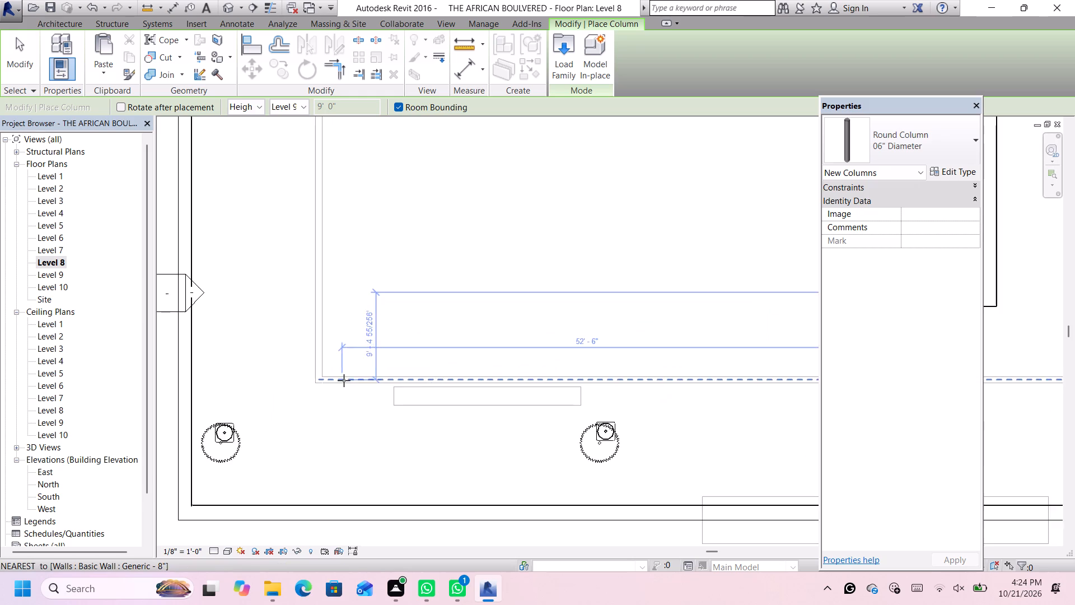
scroll(344, 380, up, 2)
scroll(359, 378, down, 4)
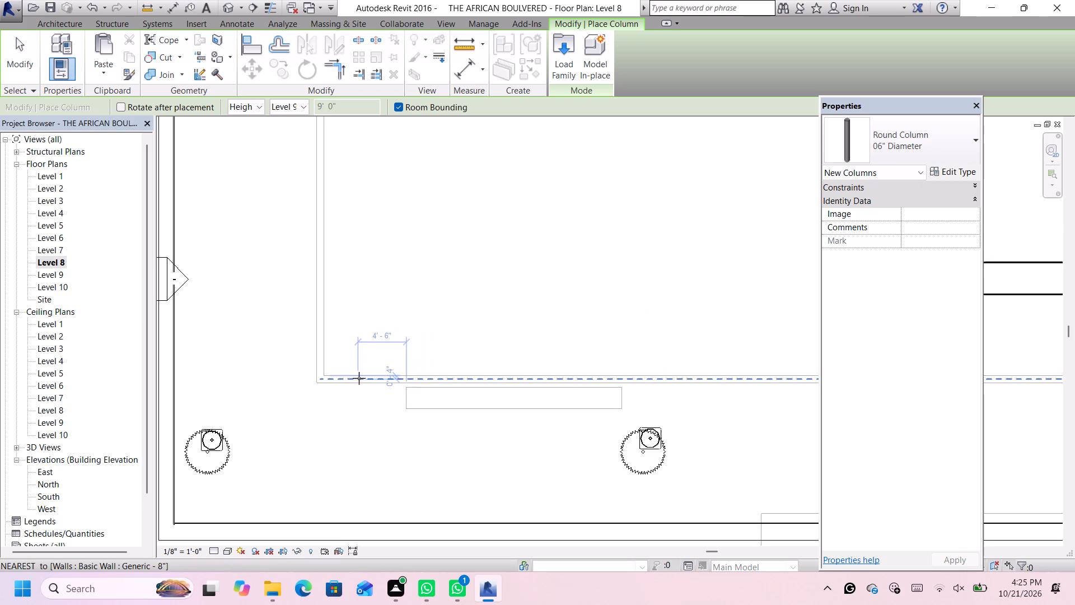
click(354, 378)
scroll(354, 378, down, 6)
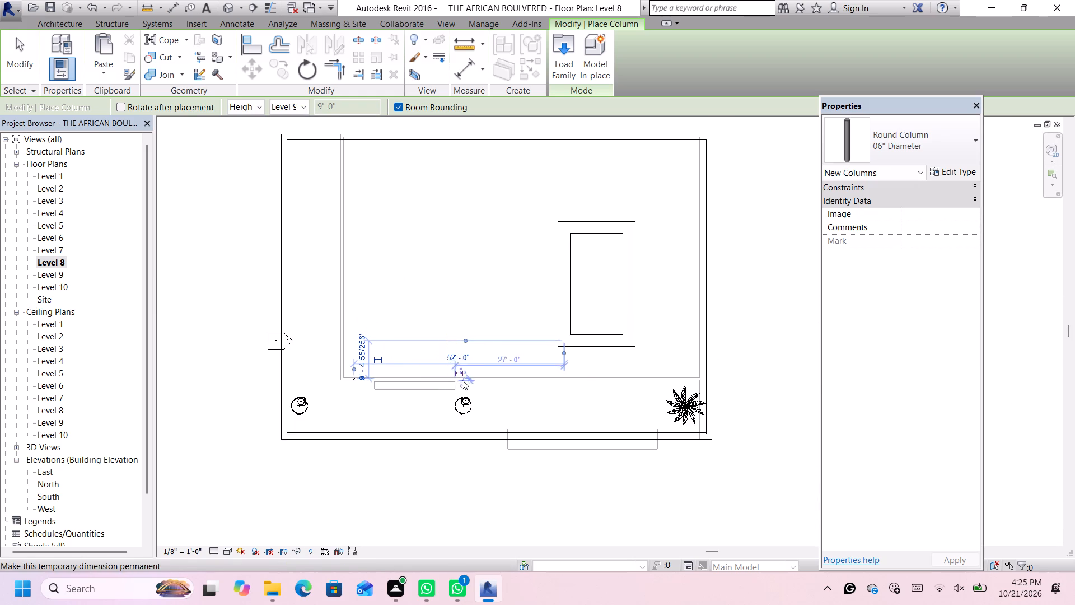
scroll(476, 380, up, 2)
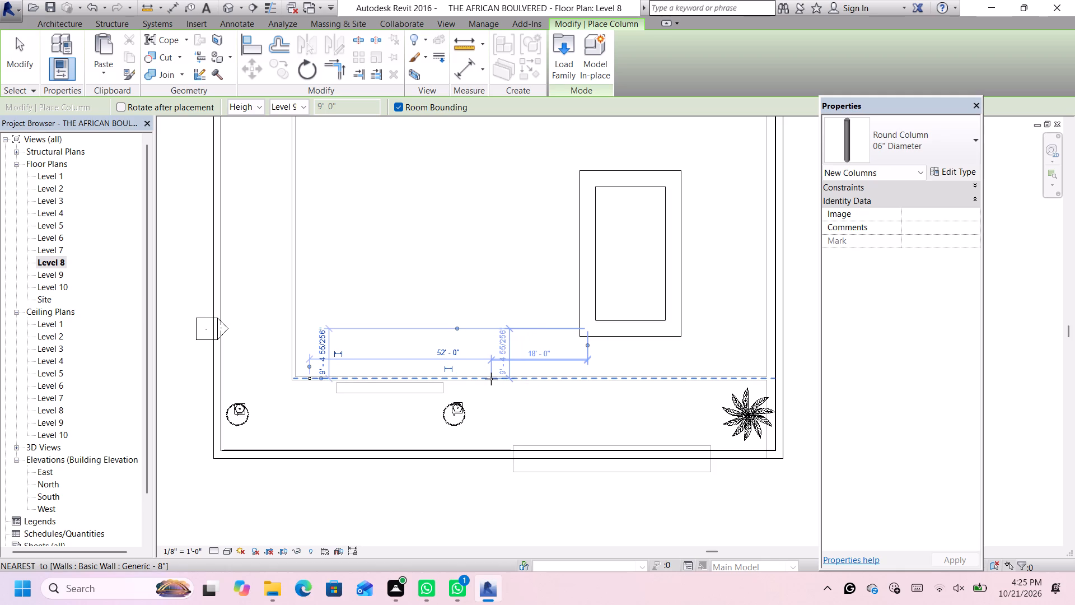
click(491, 378)
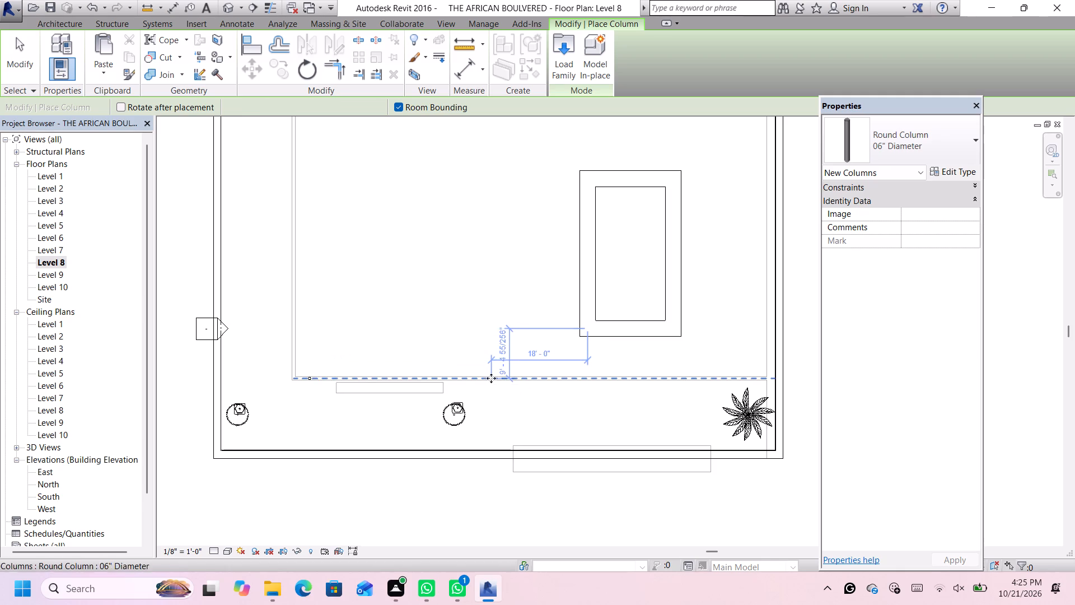
scroll(498, 409, up, 1)
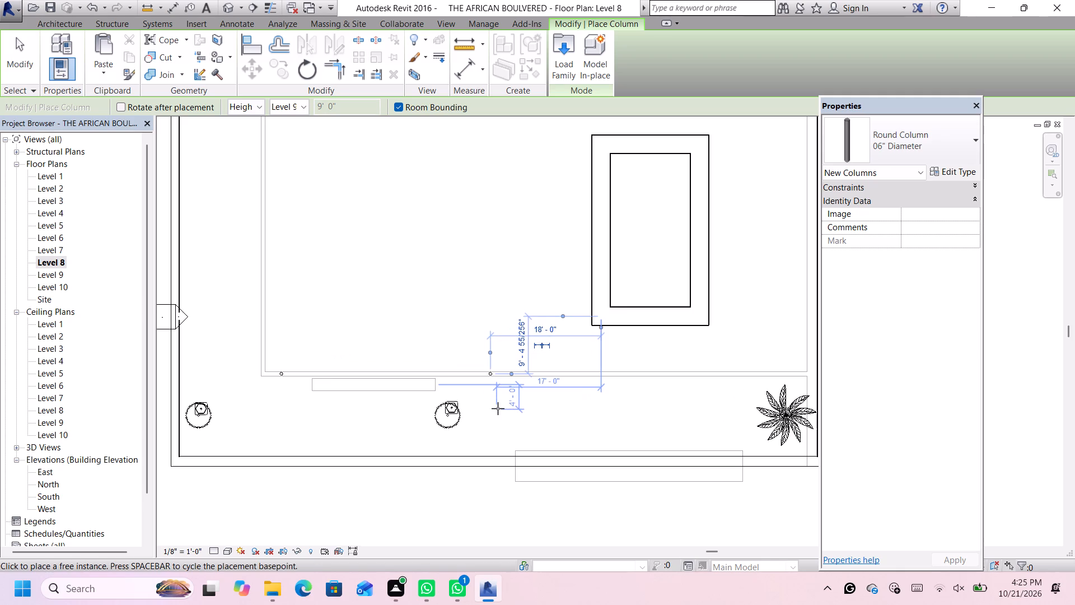
scroll(498, 408, down, 5)
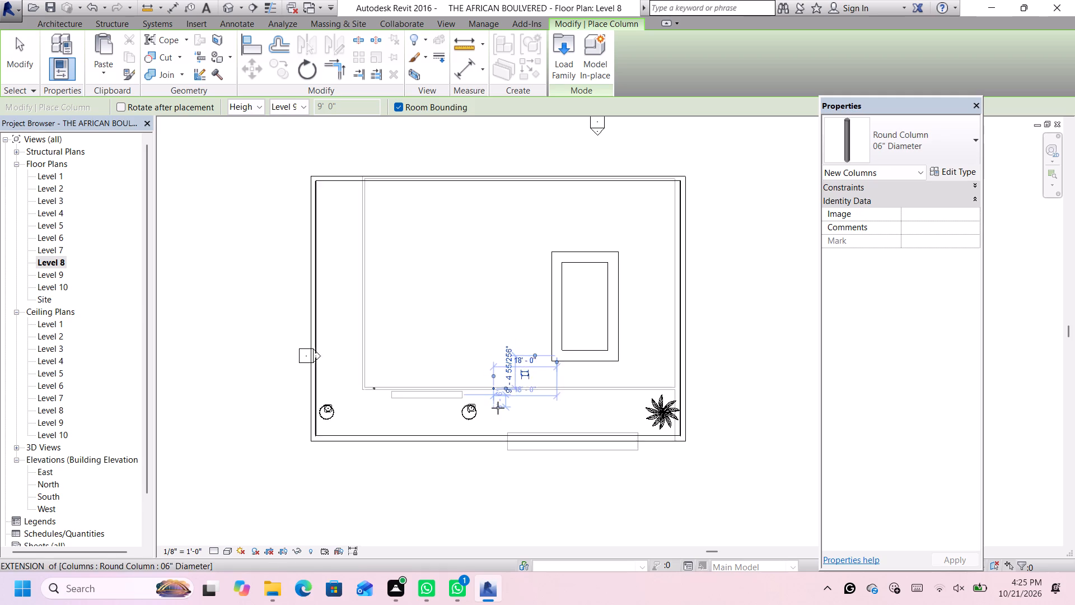
scroll(446, 303, up, 2)
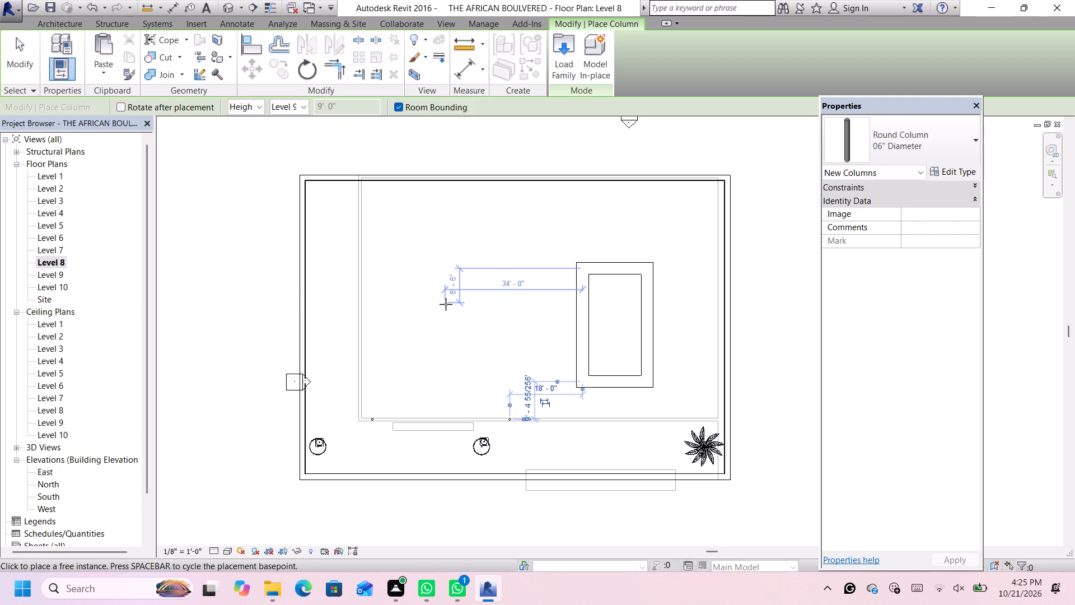
key(space)
key(space)
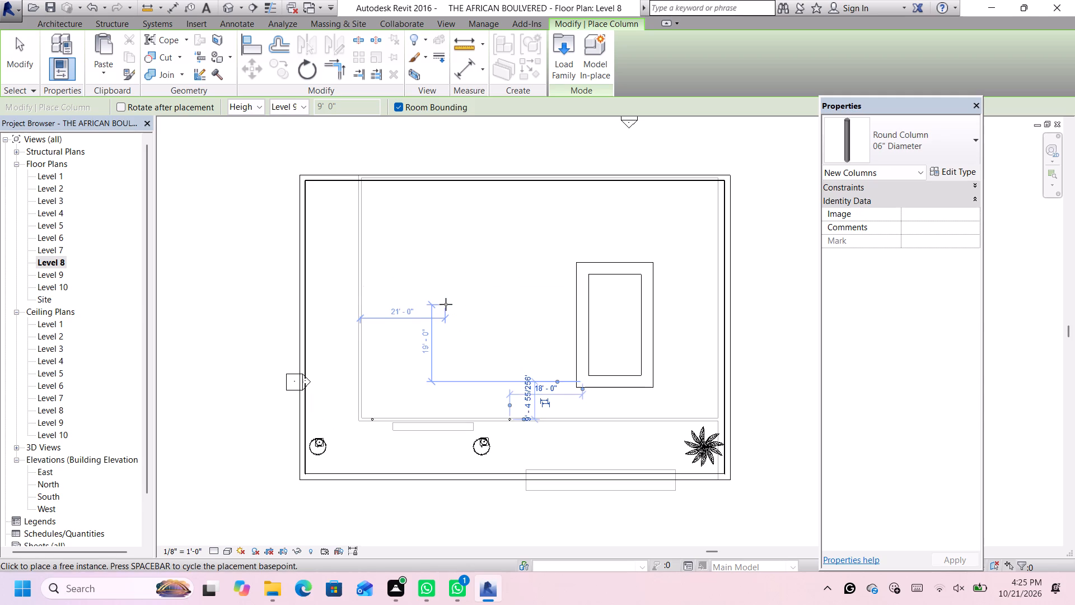
key(Escape)
key(Escape)
Change the round column nearer the slab enclosure to the 24" Diameter type.
scroll(519, 413, up, 2)
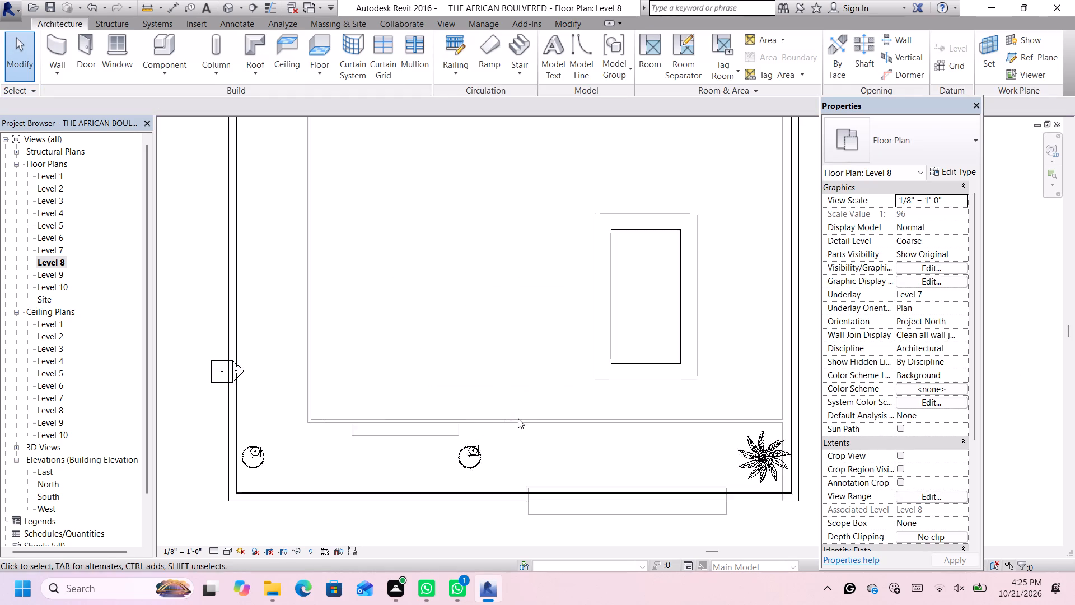
scroll(518, 418, up, 5)
click(507, 422)
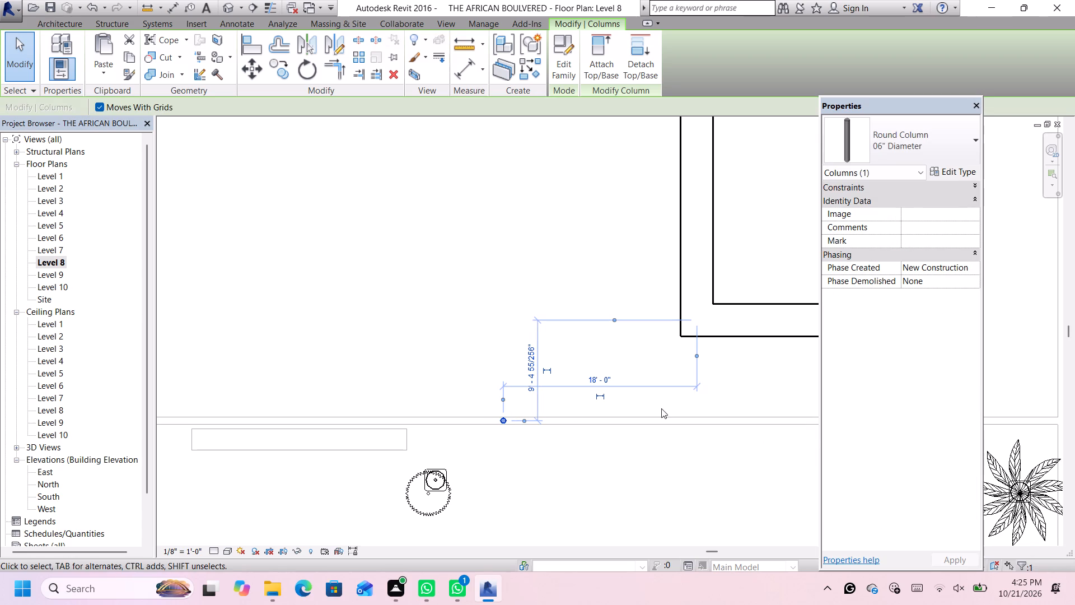
click(952, 173)
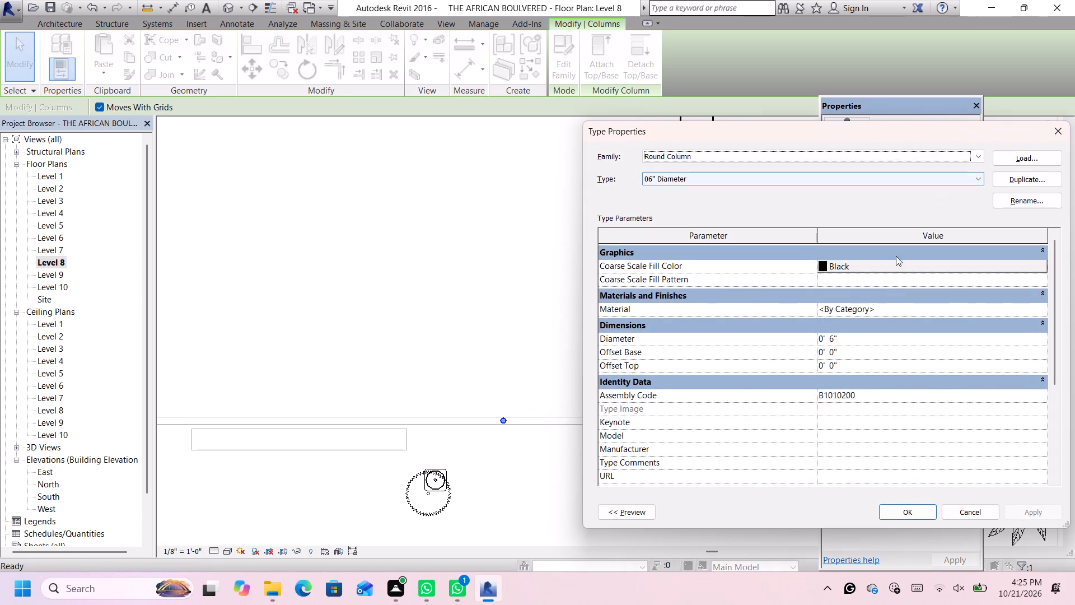
click(1064, 127)
click(961, 143)
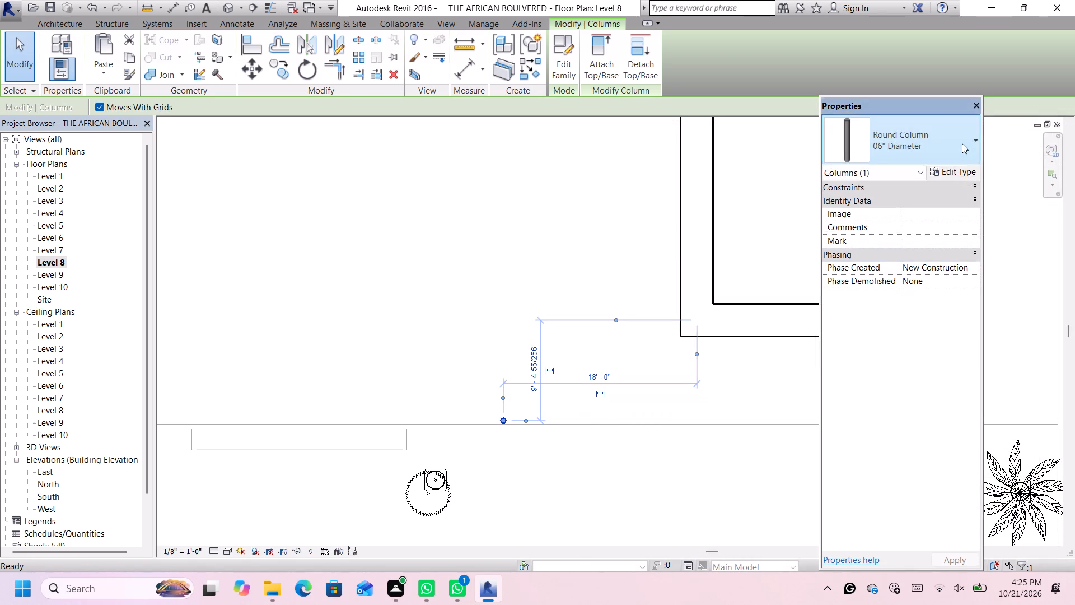
click(880, 310)
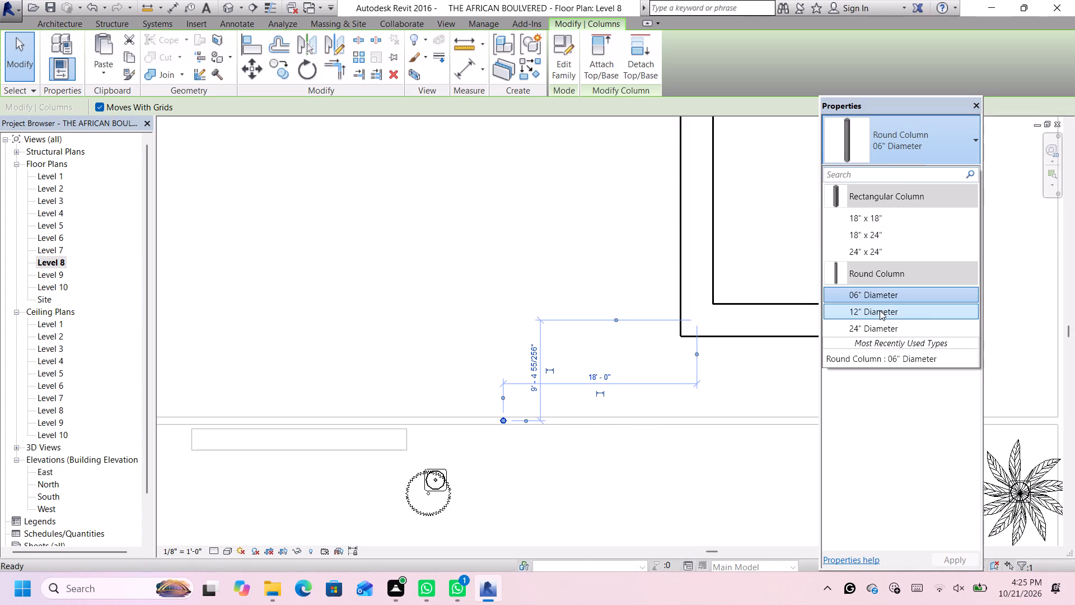
click(938, 144)
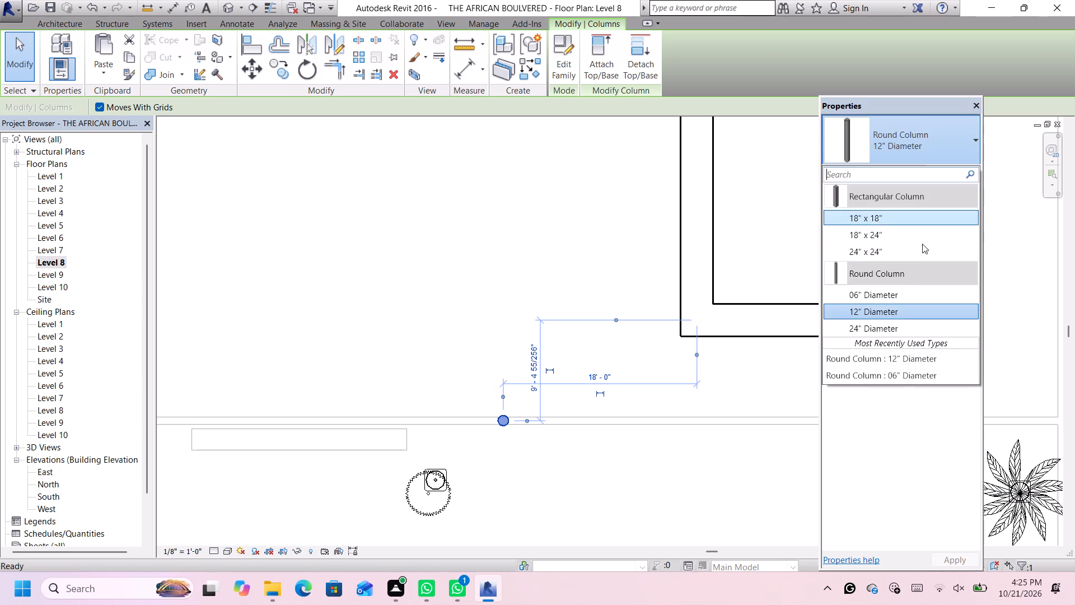
click(898, 321)
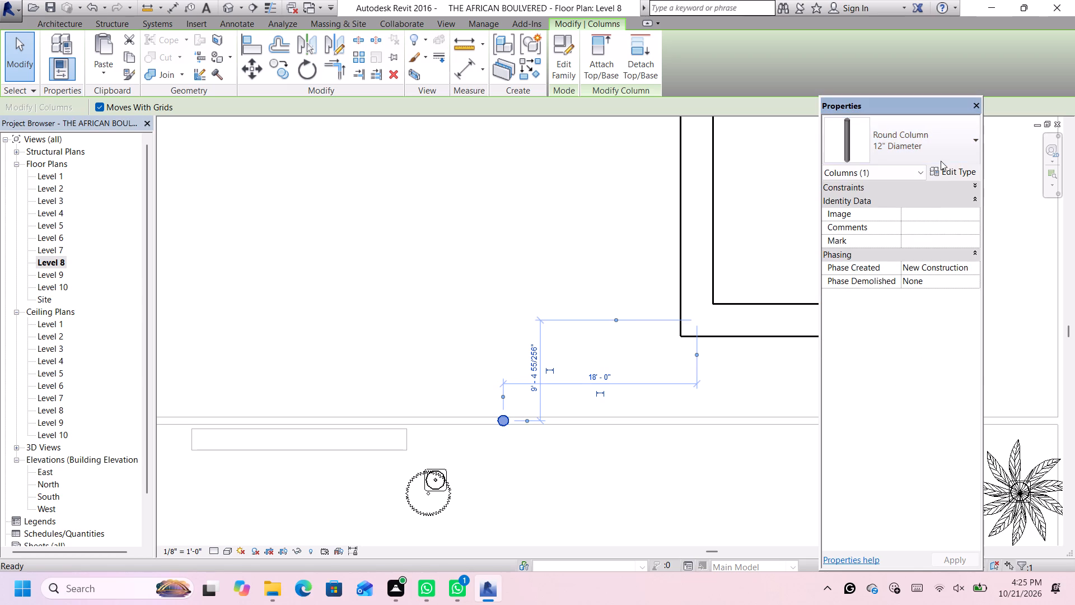
click(942, 158)
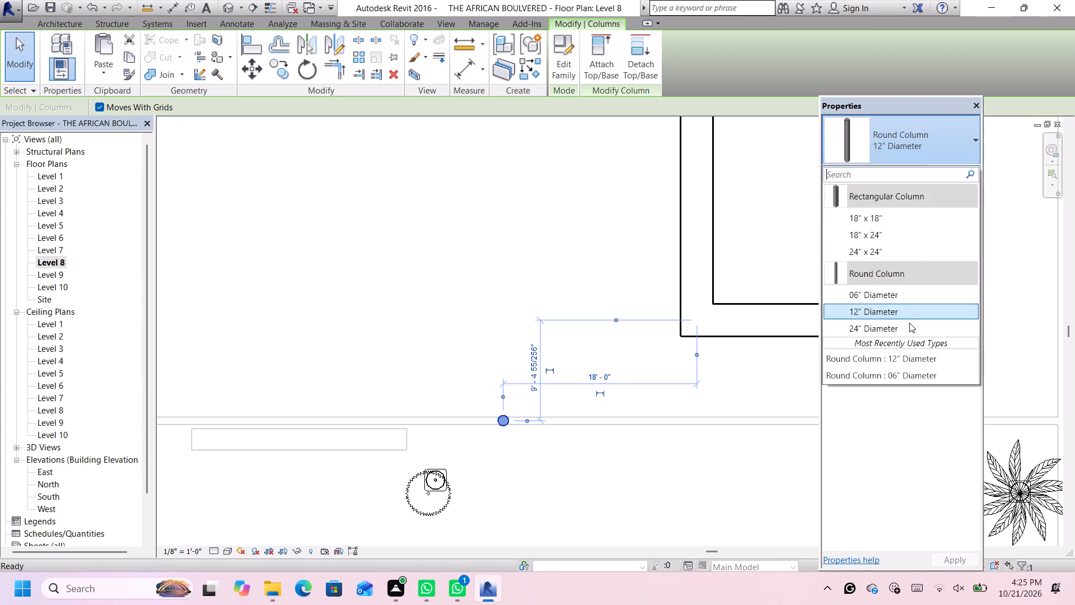
click(909, 323)
Change the other round column, near the underlying wall's front-left corner, to the 24" Diameter type.
scroll(587, 385, down, 7)
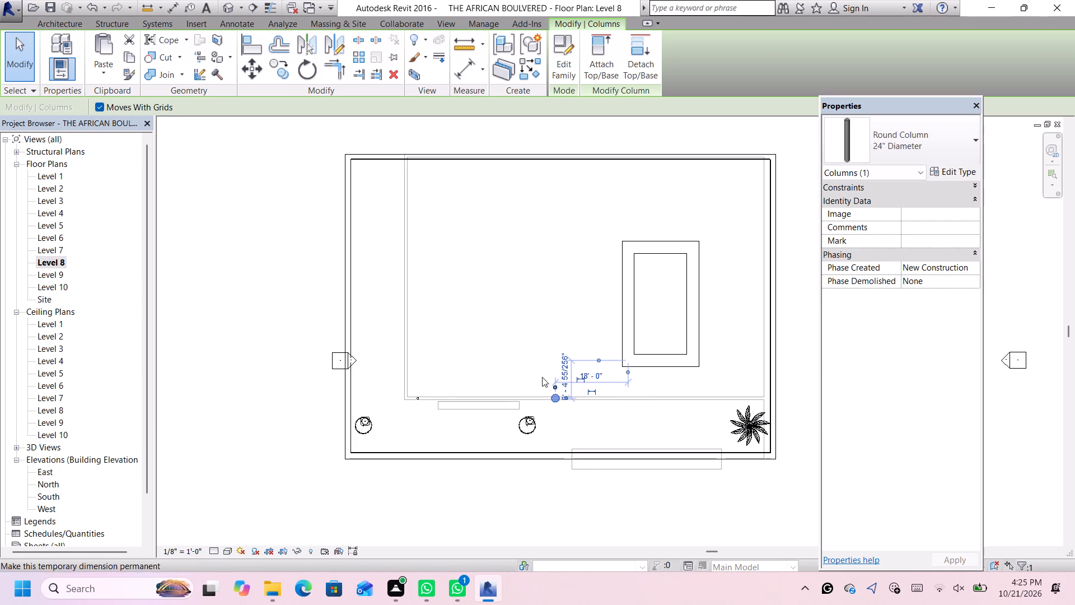
scroll(447, 413, up, 2)
click(412, 397)
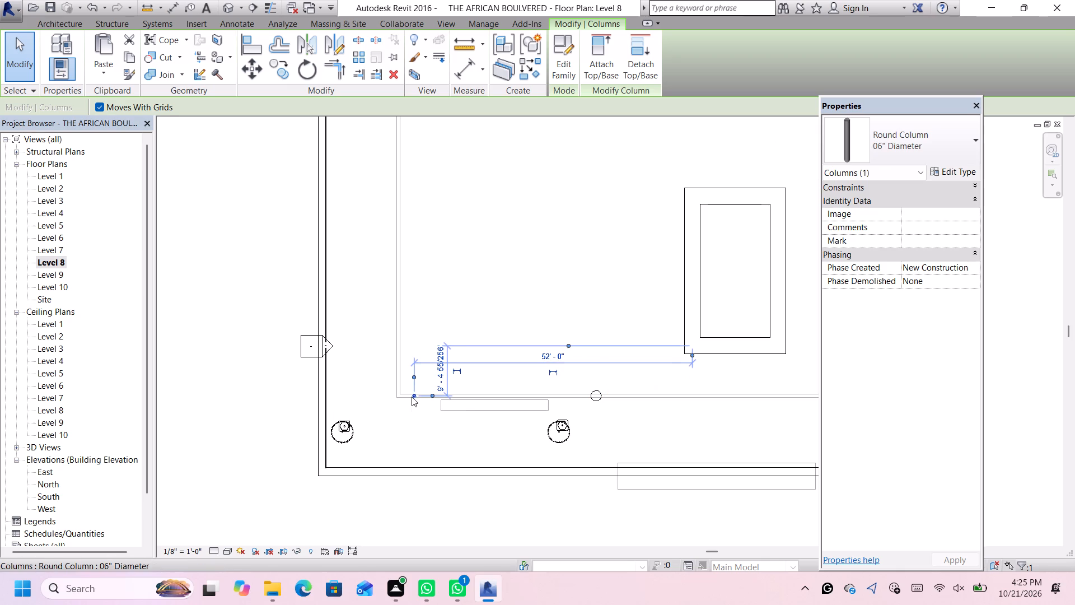
click(903, 150)
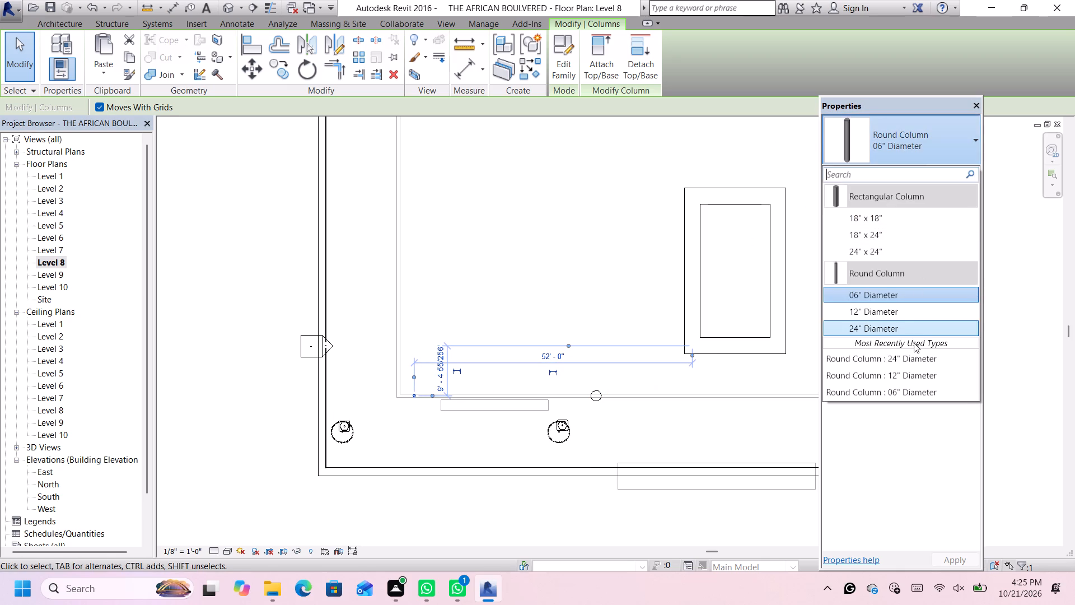
click(912, 330)
scroll(662, 328, down, 5)
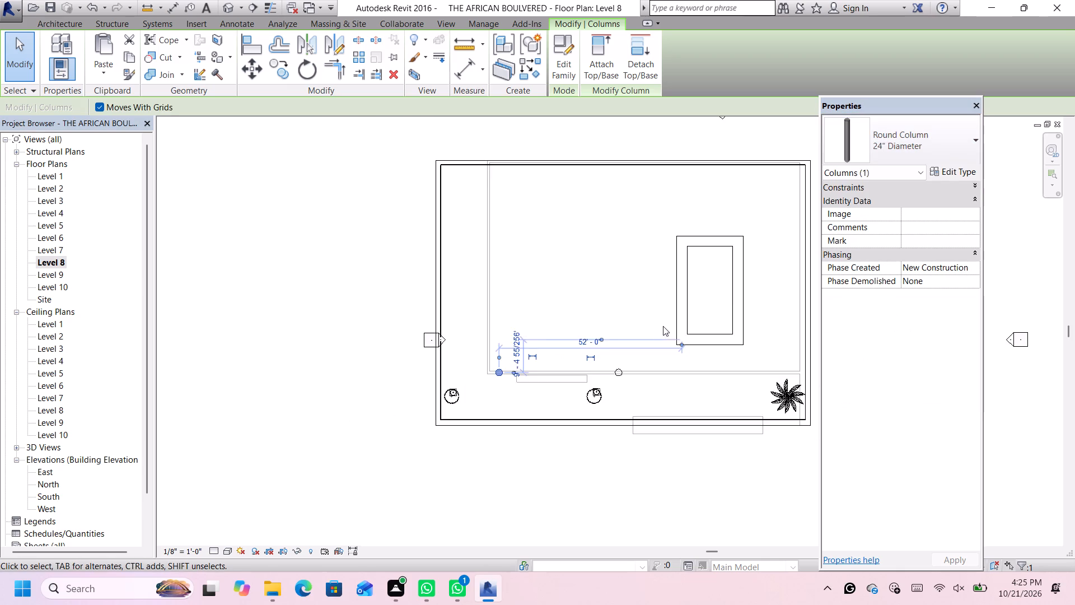
click(795, 251)
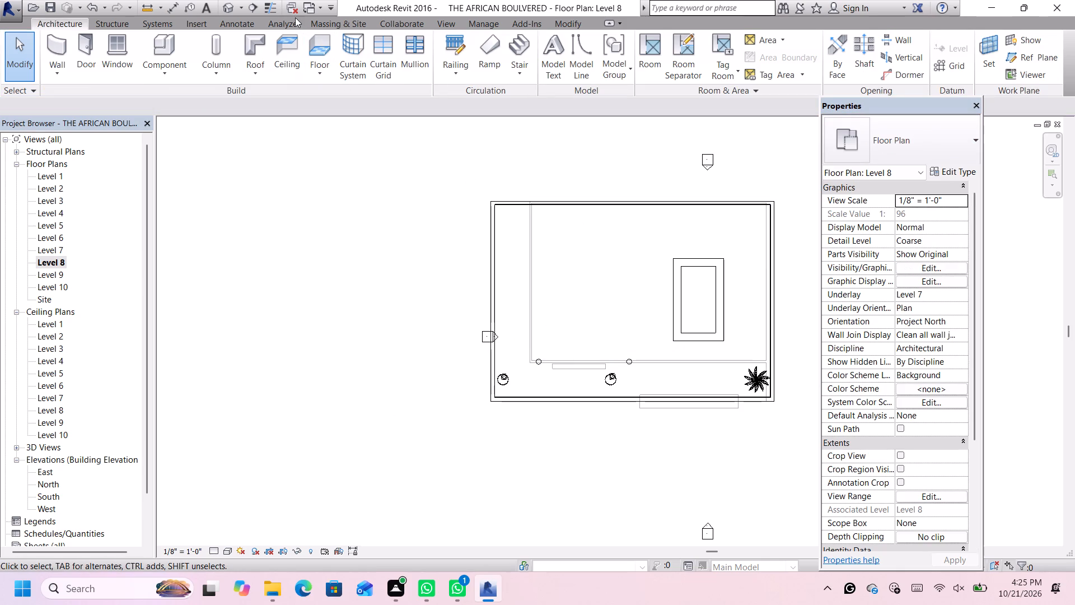
In the 3D view, examine from the front-right corner how the two round columns sit on the roof slab and their height against the barriers.
click(229, 11)
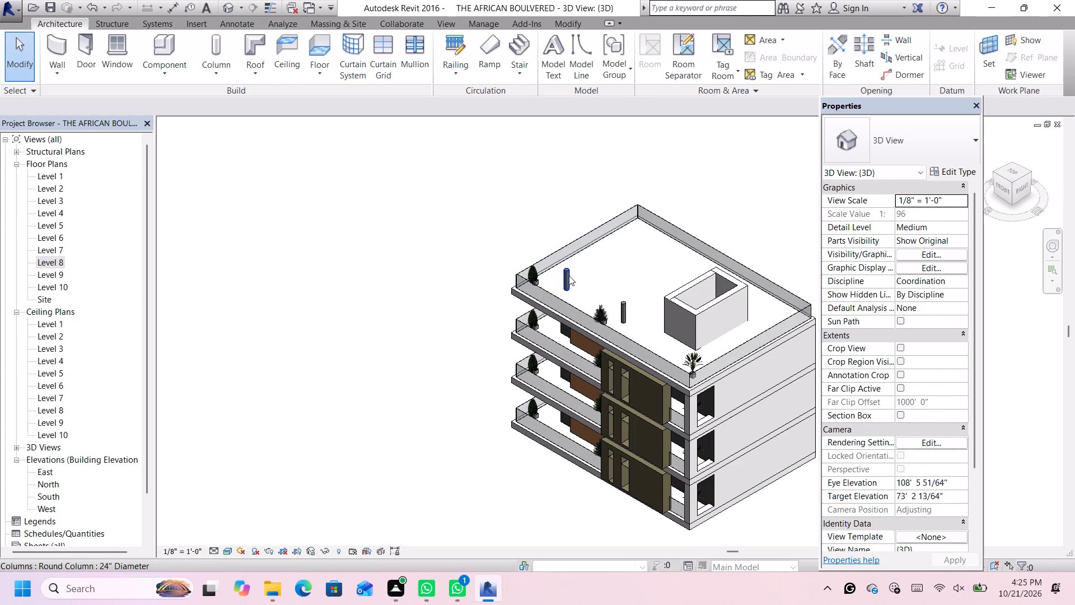
click(568, 276)
scroll(568, 276, up, 5)
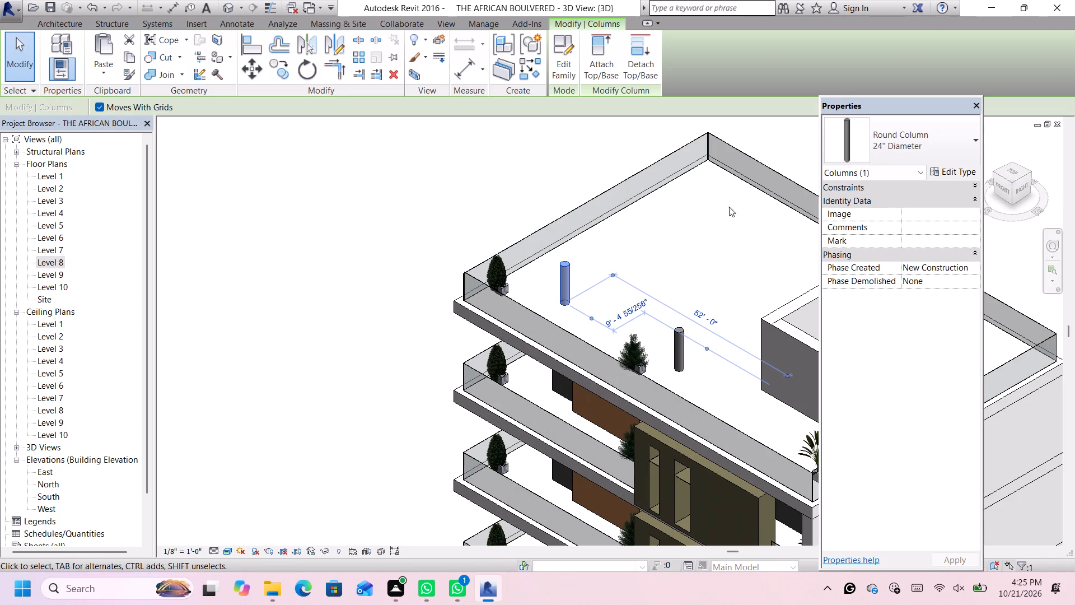
click(1020, 188)
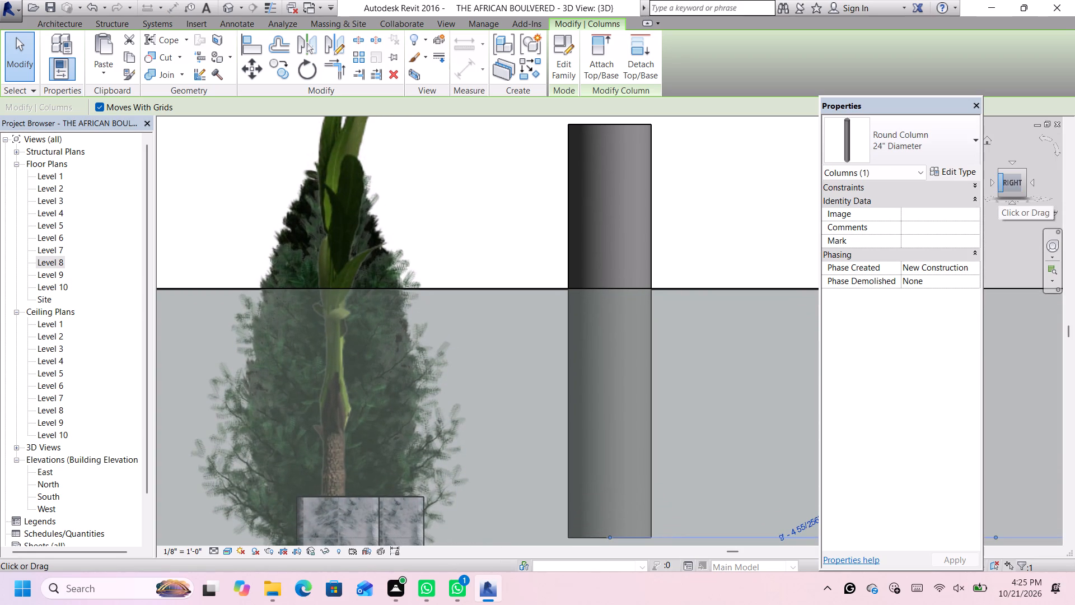
click(1005, 187)
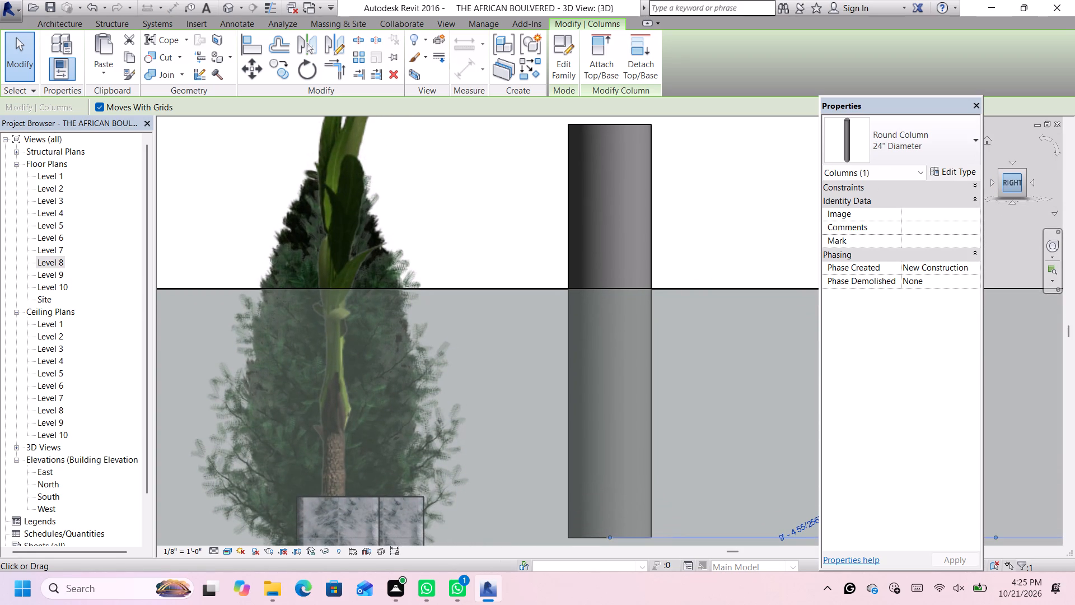
click(1000, 185)
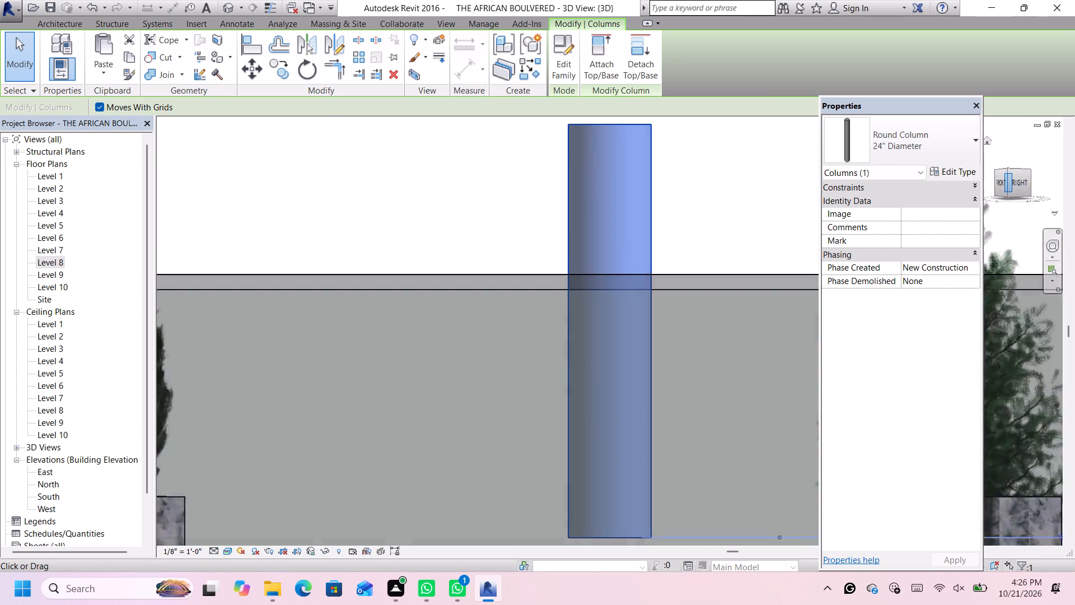
scroll(994, 185, down, 6)
scroll(703, 266, down, 6)
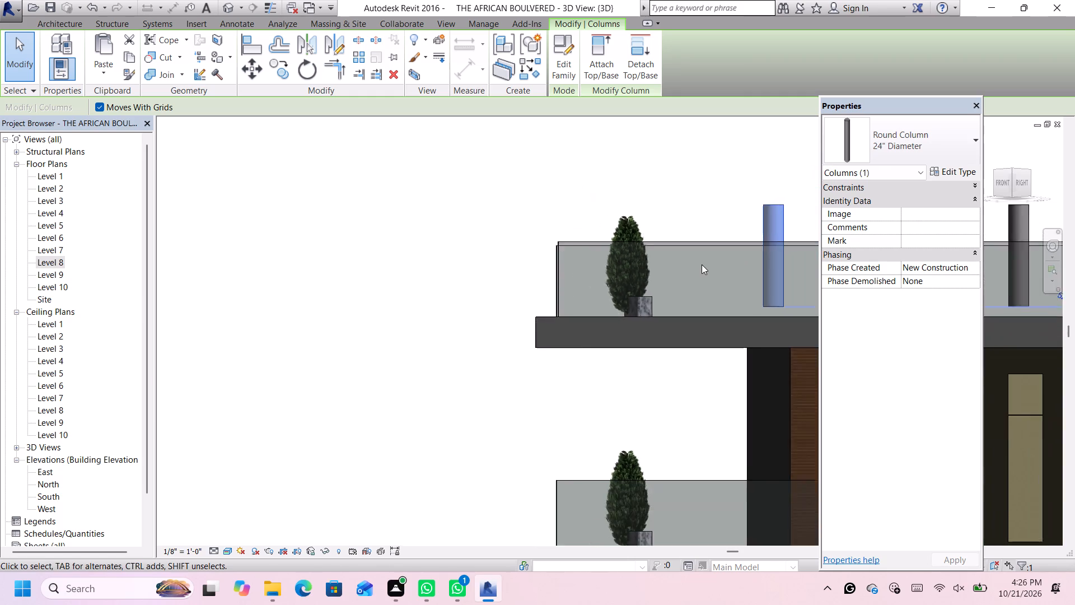
scroll(773, 216, down, 4)
middle_drag(786, 215, 567, 228)
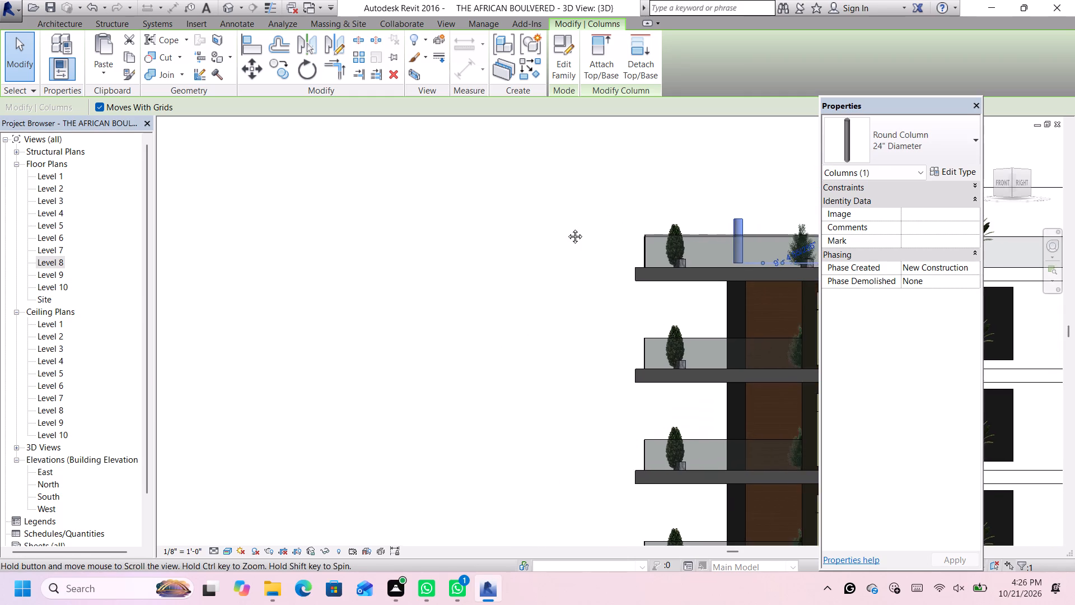
middle_drag(567, 228, 428, 234)
scroll(511, 287, up, 4)
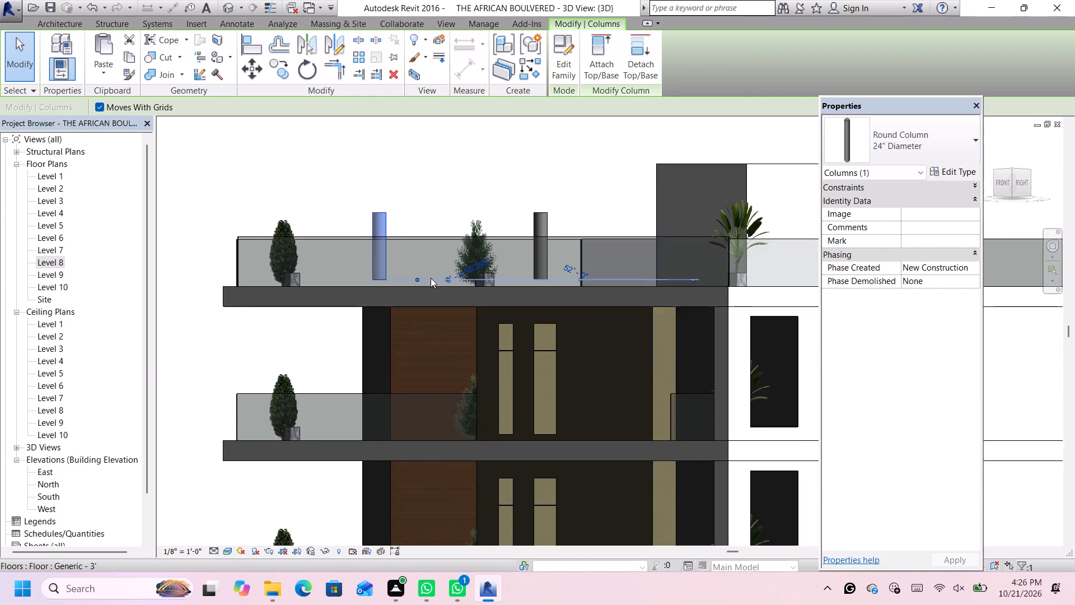
scroll(448, 276, up, 4)
scroll(456, 274, down, 1)
scroll(459, 274, up, 1)
scroll(510, 280, down, 2)
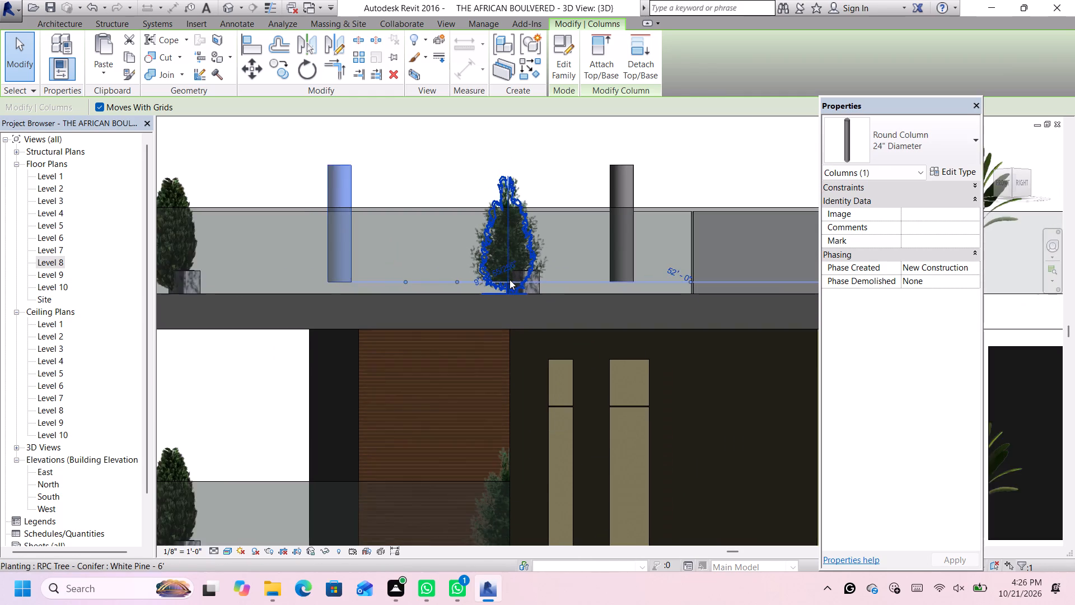
scroll(510, 280, down, 3)
scroll(689, 284, up, 2)
scroll(725, 281, down, 1)
scroll(728, 280, up, 2)
scroll(735, 278, down, 1)
scroll(735, 278, up, 1)
scroll(735, 278, down, 3)
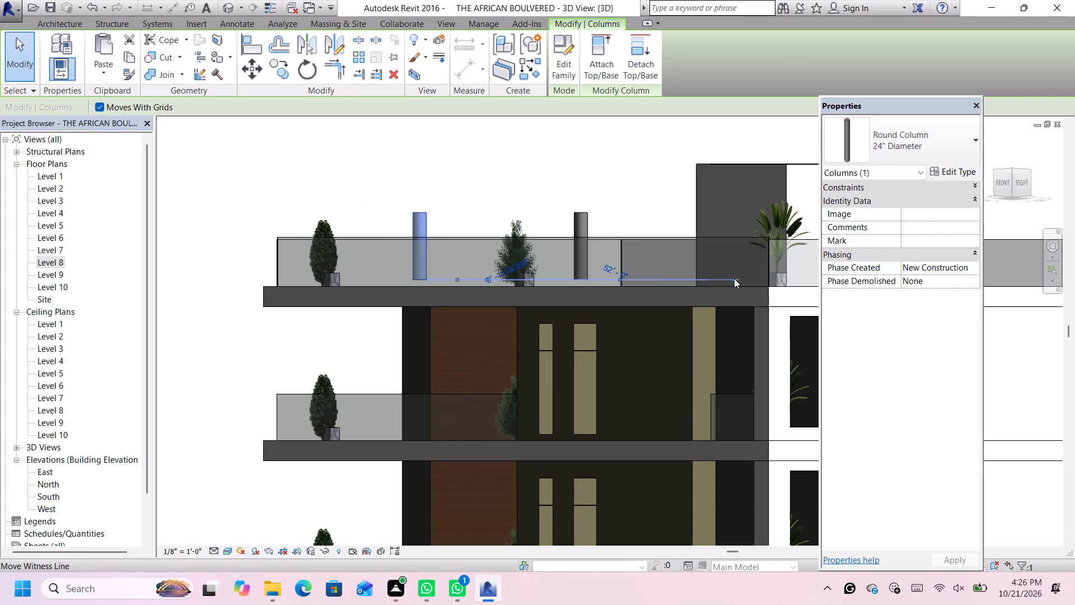
scroll(418, 225, up, 1)
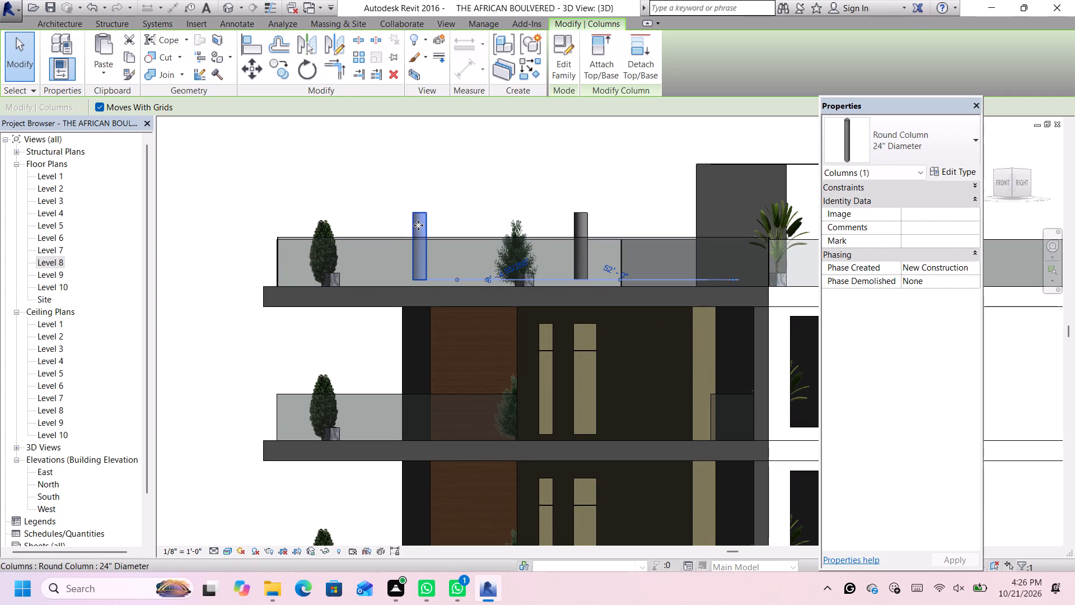
scroll(418, 225, up, 2)
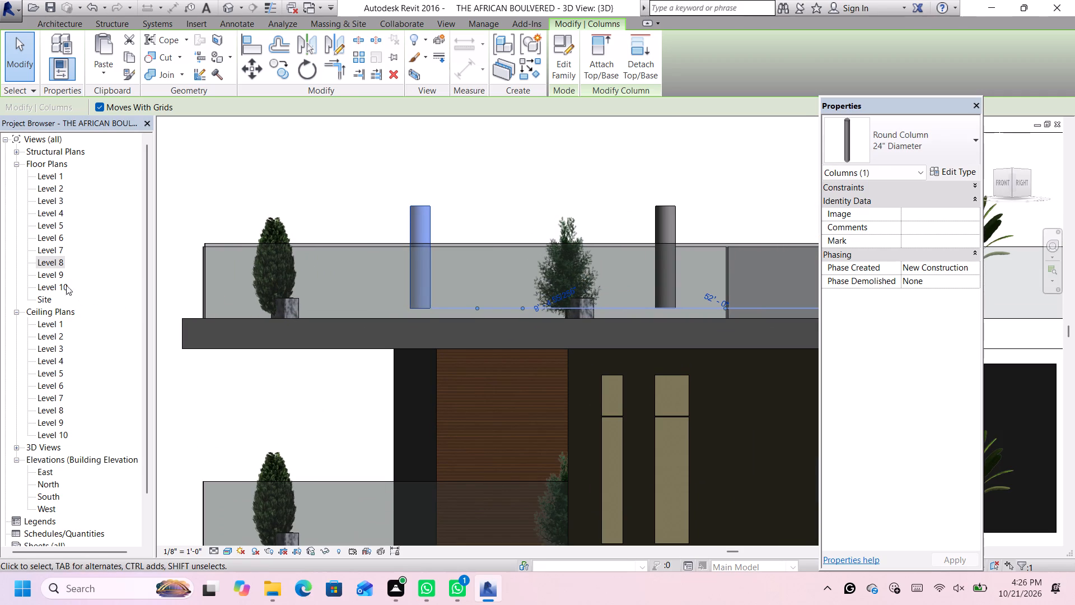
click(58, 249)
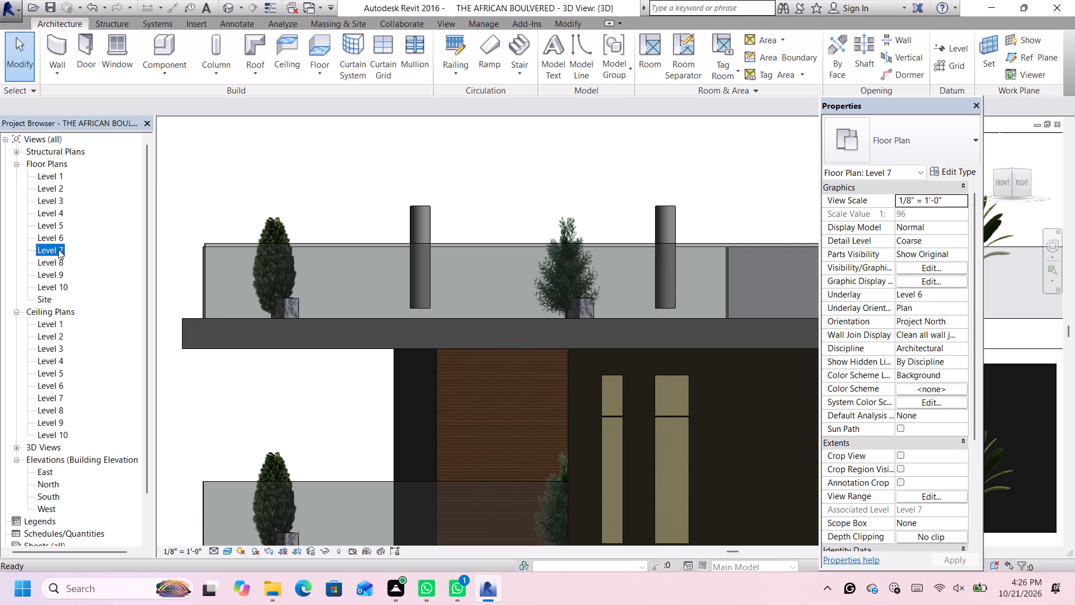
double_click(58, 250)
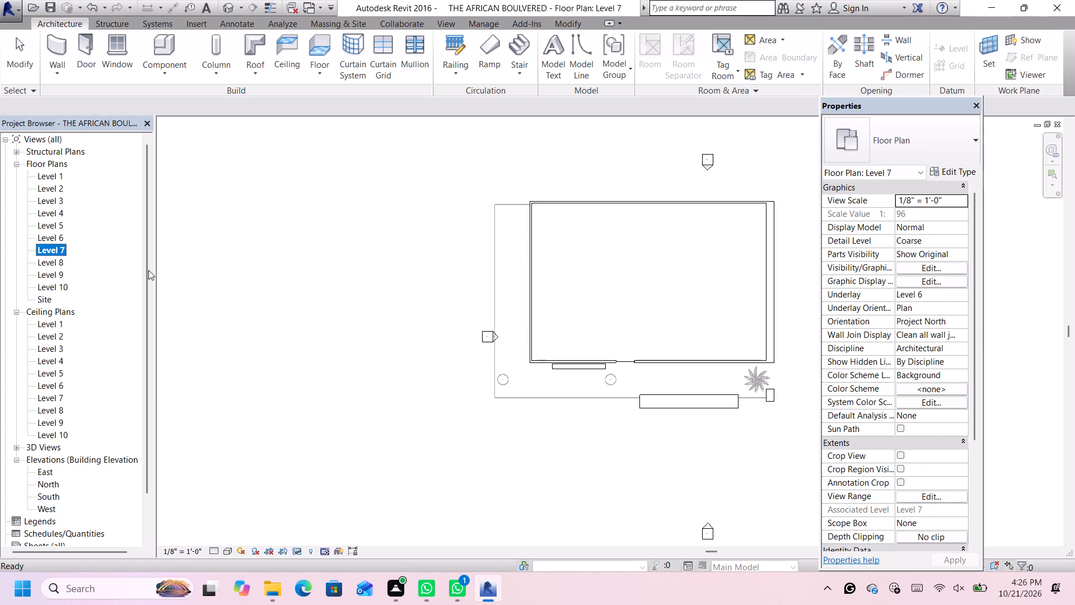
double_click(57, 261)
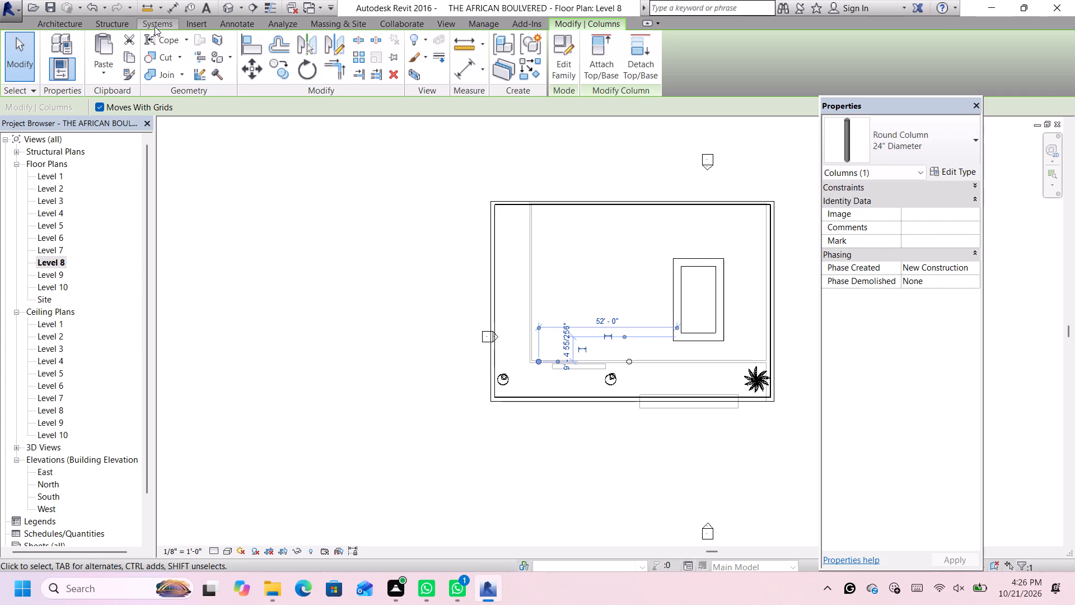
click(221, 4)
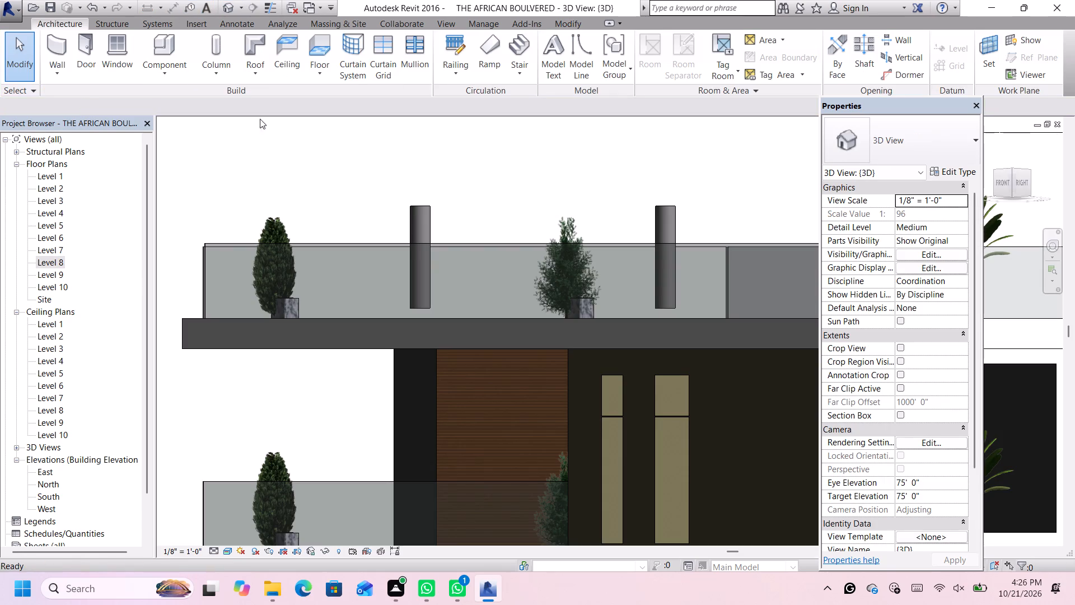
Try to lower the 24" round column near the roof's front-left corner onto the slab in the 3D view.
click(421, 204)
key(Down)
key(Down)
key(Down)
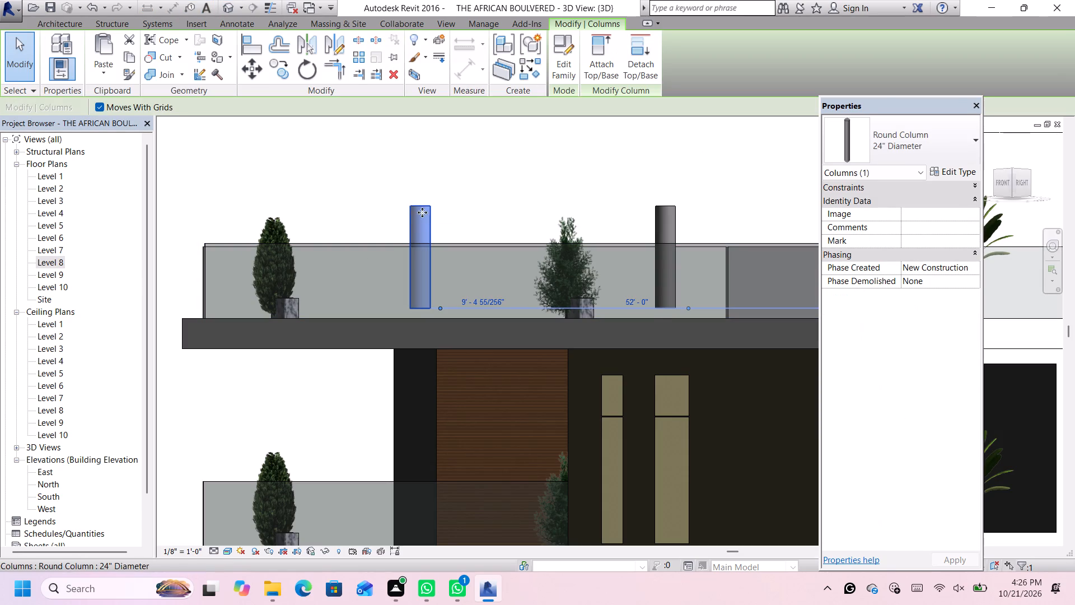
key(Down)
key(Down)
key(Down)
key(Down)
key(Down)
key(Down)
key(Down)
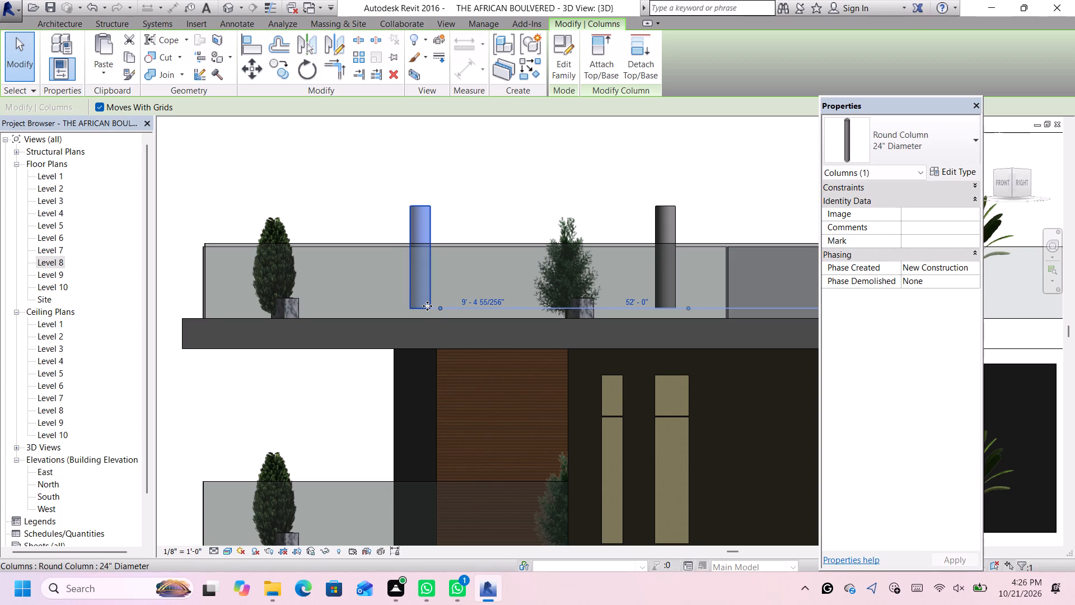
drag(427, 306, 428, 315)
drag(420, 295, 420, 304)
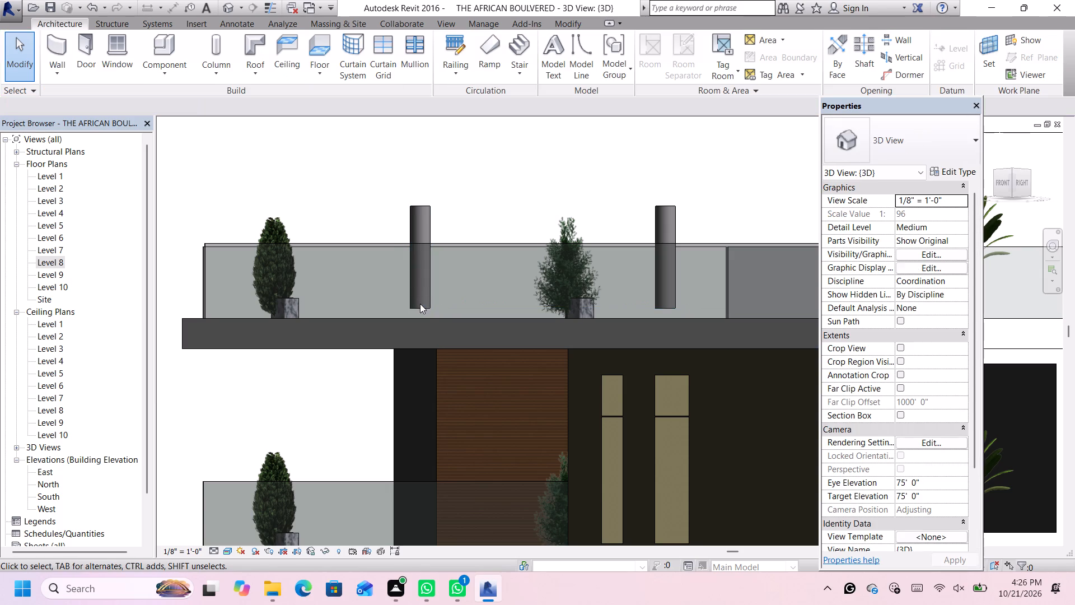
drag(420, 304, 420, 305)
Open the Round Column family of the roof column near the front-left corner for editing.
click(418, 216)
click(424, 208)
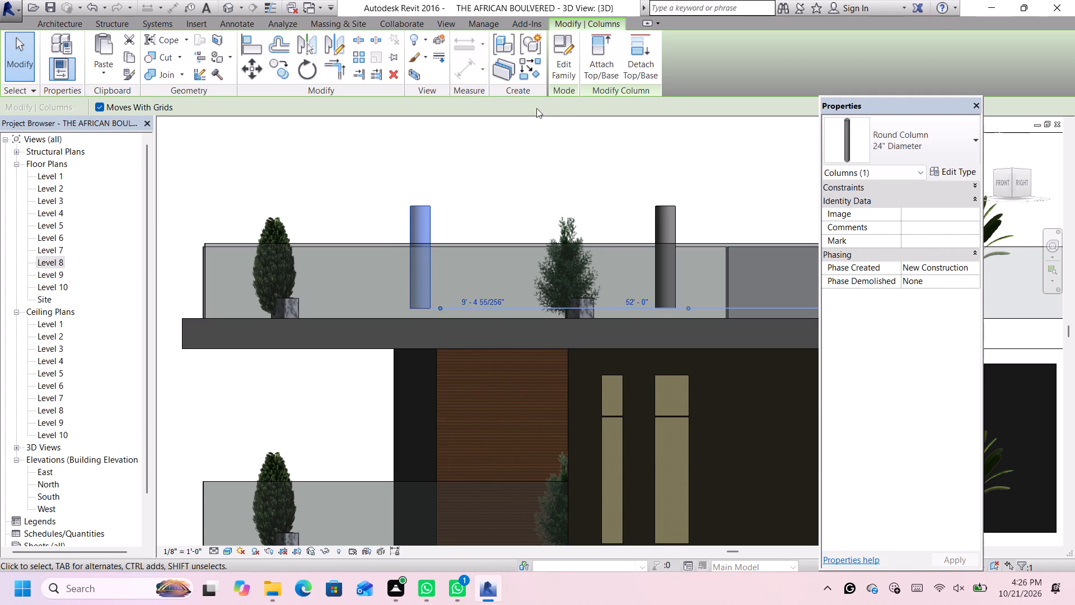
click(573, 69)
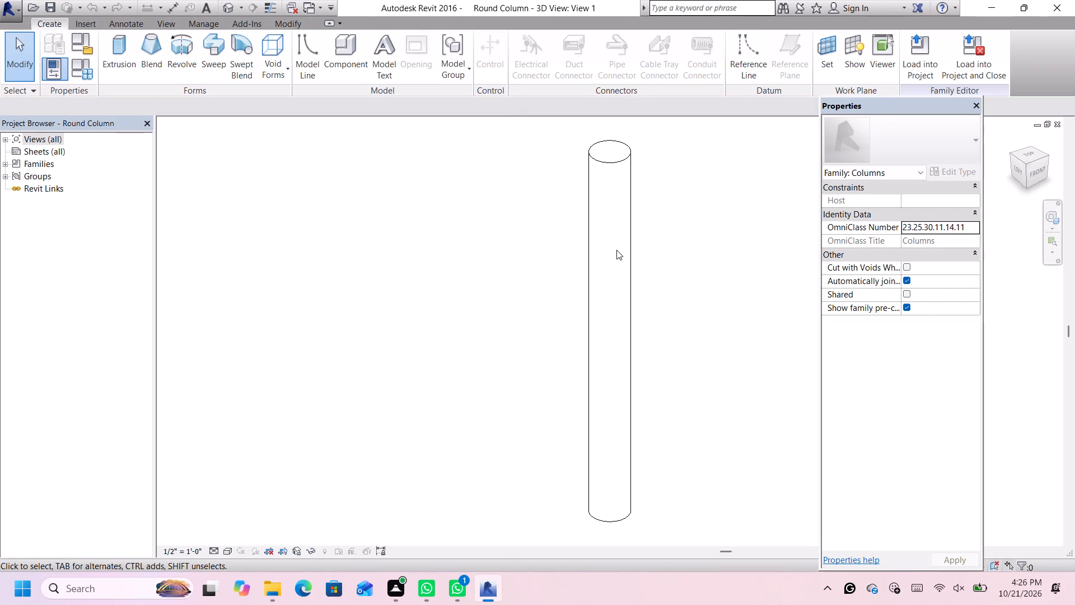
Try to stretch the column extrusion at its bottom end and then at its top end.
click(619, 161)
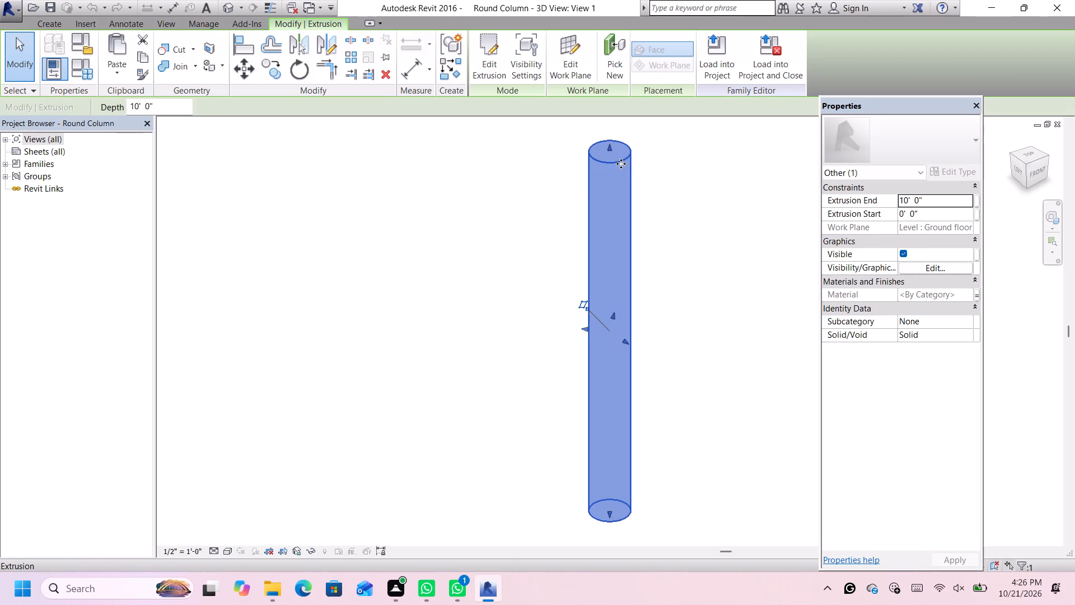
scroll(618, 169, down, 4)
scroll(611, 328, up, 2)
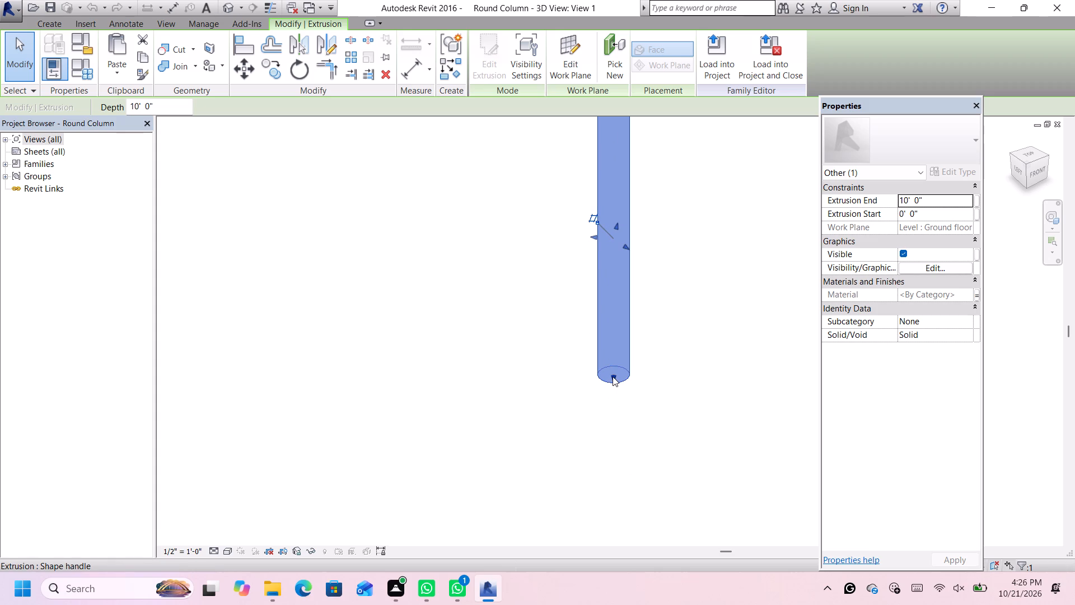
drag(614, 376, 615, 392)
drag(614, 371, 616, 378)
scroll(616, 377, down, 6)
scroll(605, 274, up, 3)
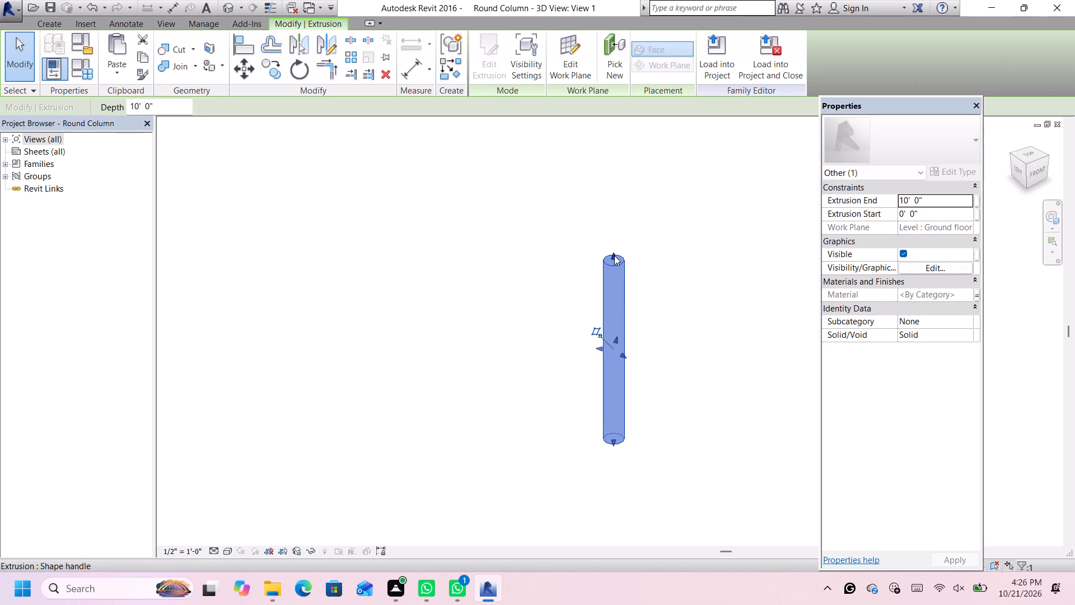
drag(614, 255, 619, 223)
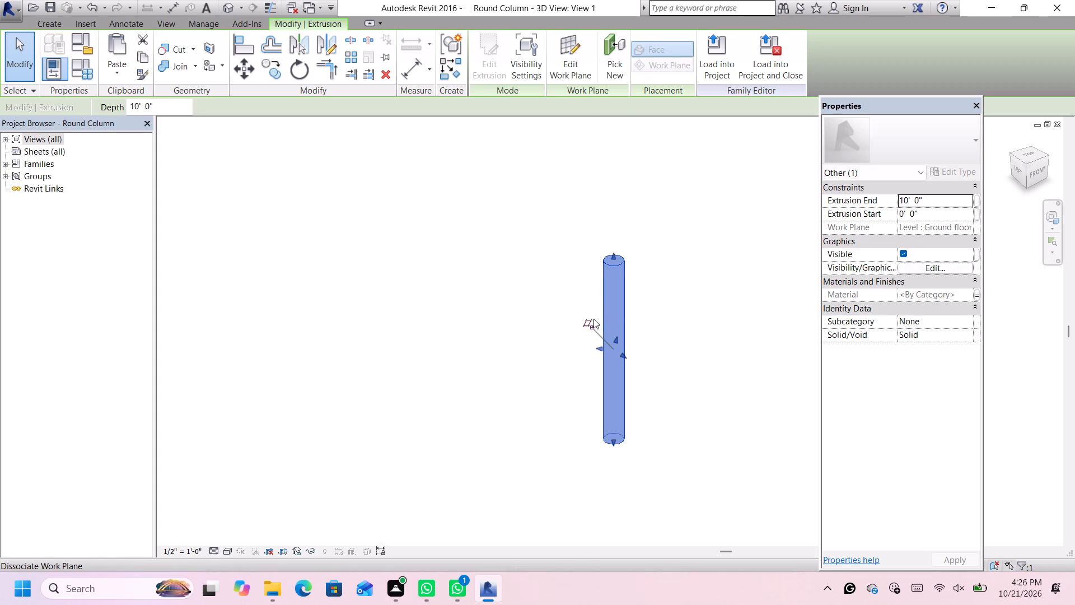
Dissociate the column extrusion from its work plane and retry stretching its bottom and top ends.
click(592, 328)
drag(614, 445, 614, 456)
drag(612, 440, 615, 455)
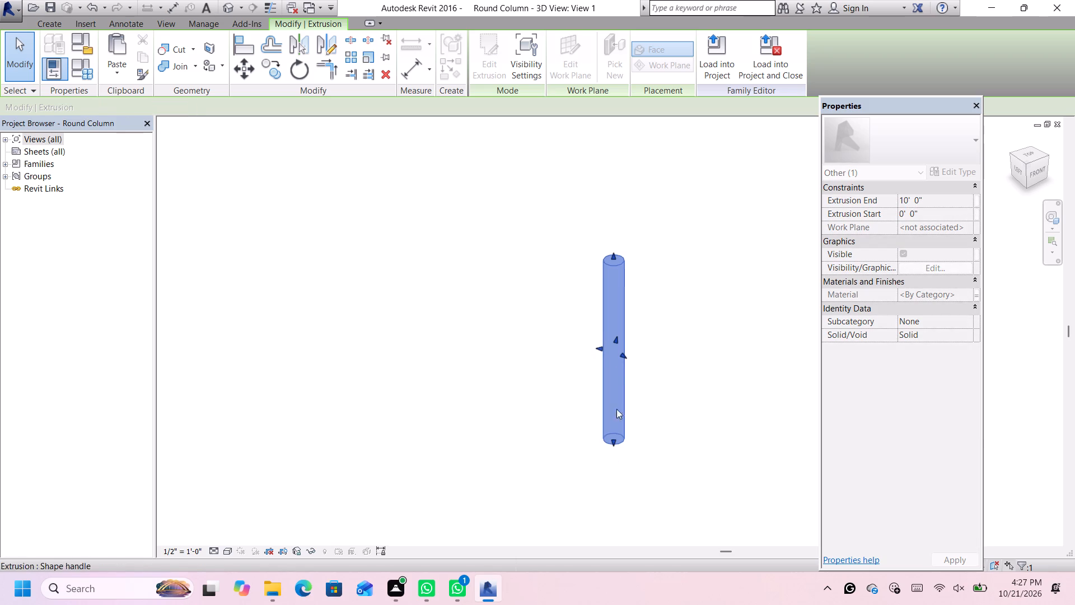
drag(614, 257, 615, 236)
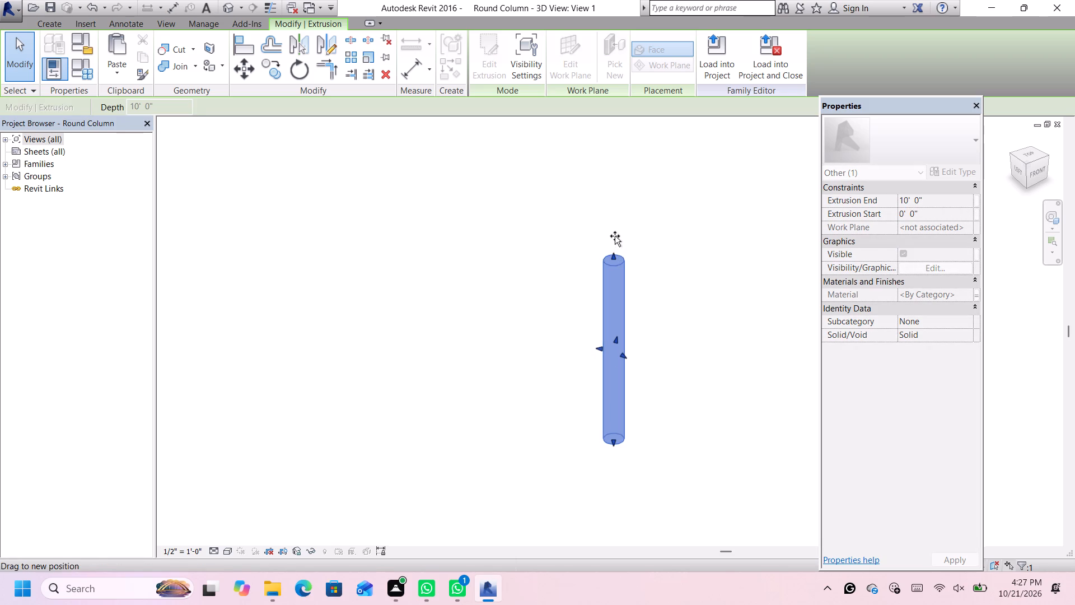
drag(615, 236, 616, 236)
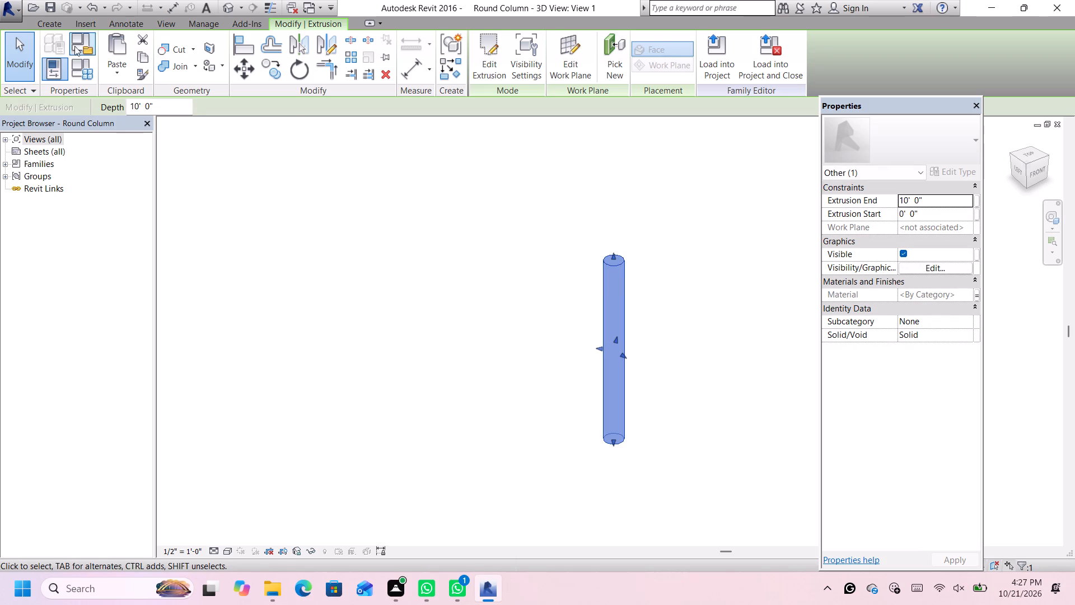
Start a new solid extrusion and sketch a circle of about 6" radius over the column's top face.
click(57, 26)
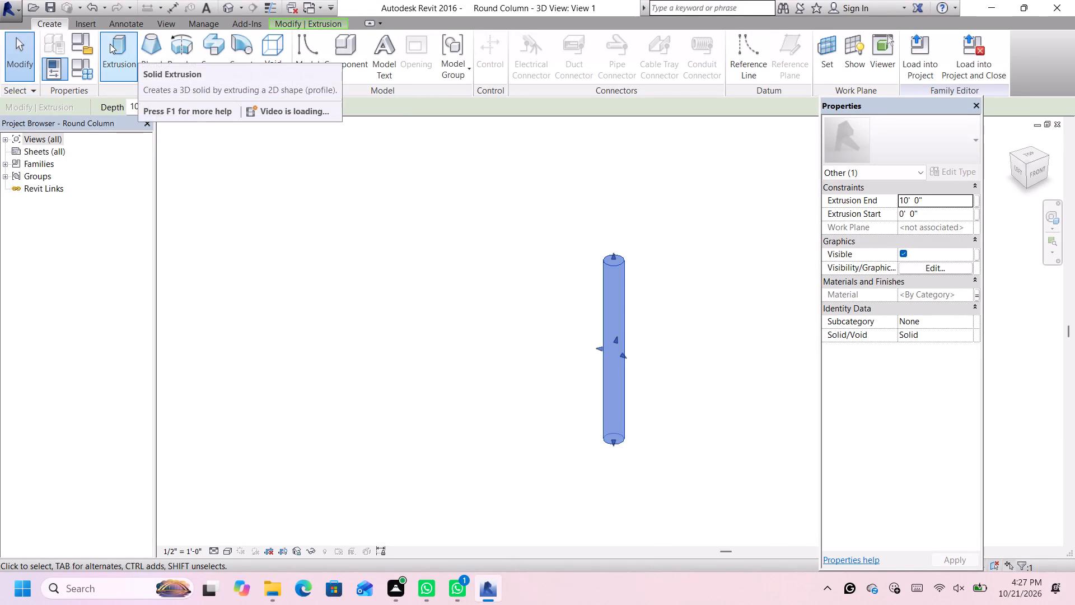
scroll(679, 262, up, 3)
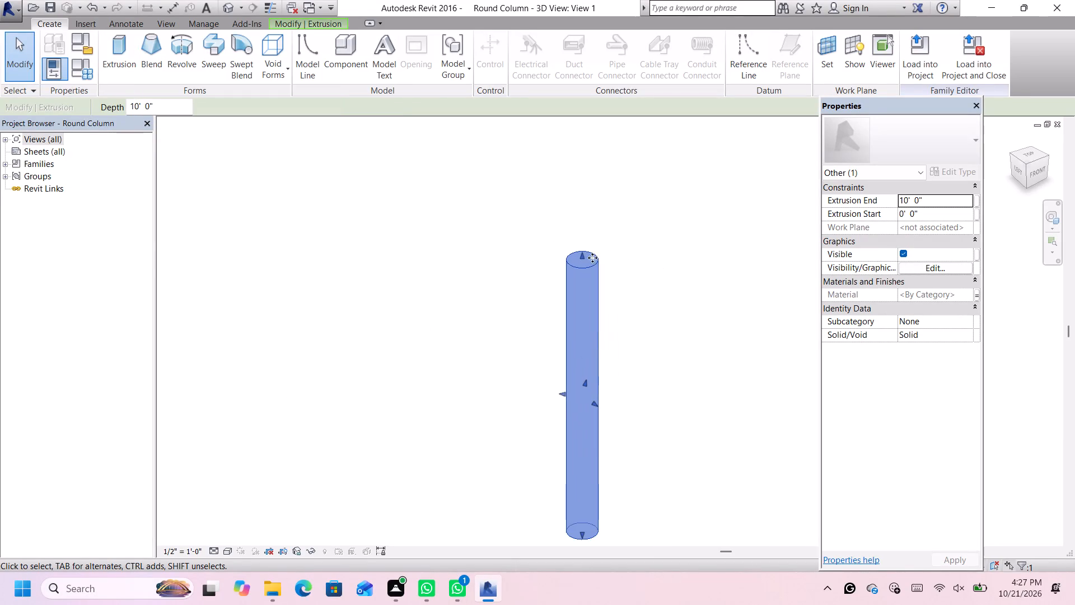
click(129, 64)
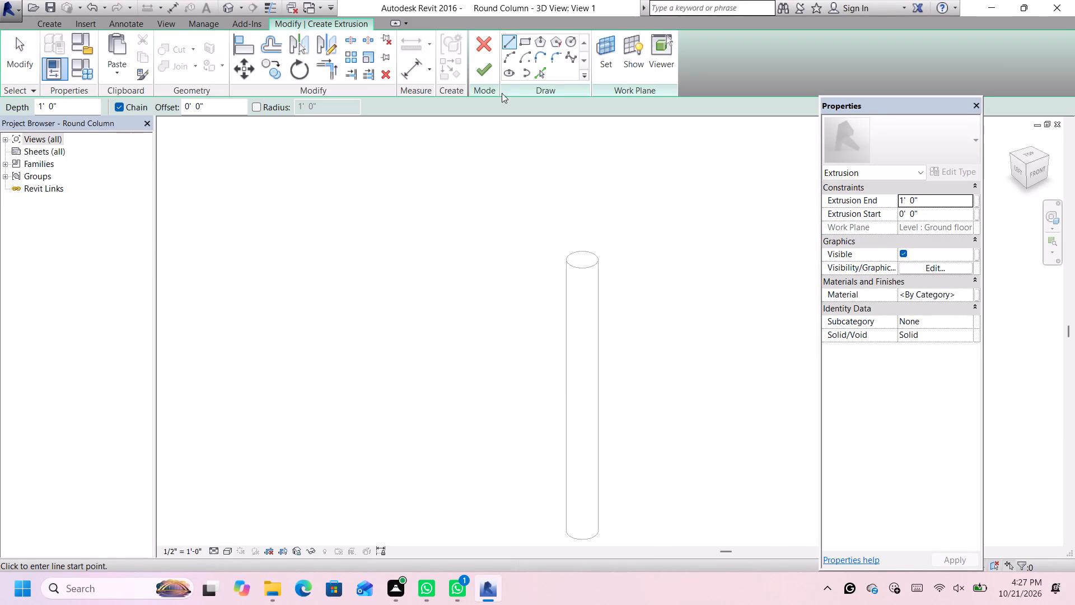
click(564, 42)
scroll(589, 243, down, 1)
scroll(589, 252, up, 2)
scroll(589, 255, down, 1)
scroll(589, 255, up, 6)
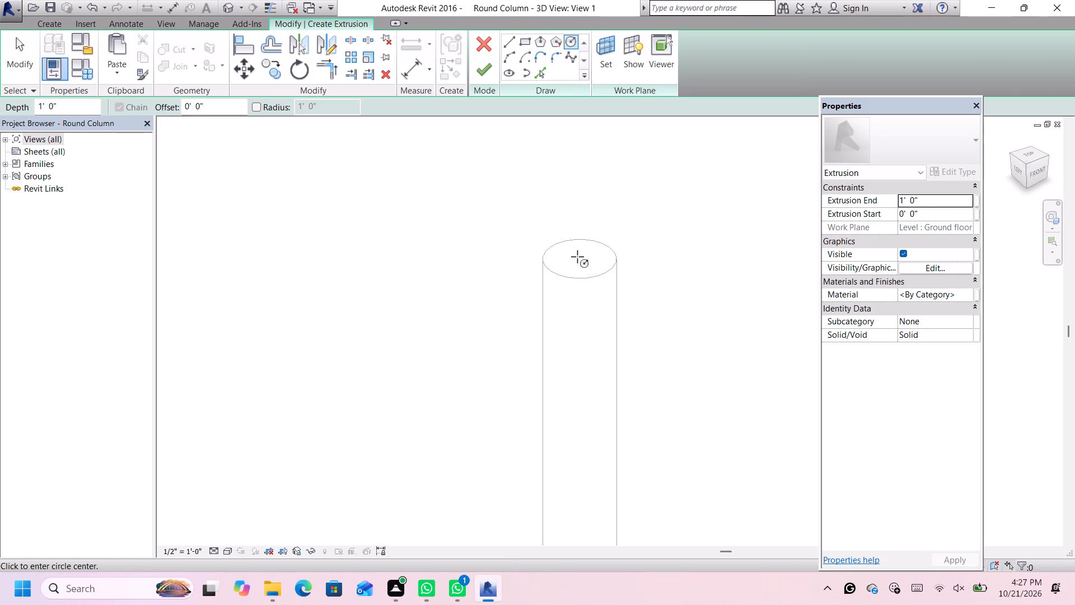
click(577, 257)
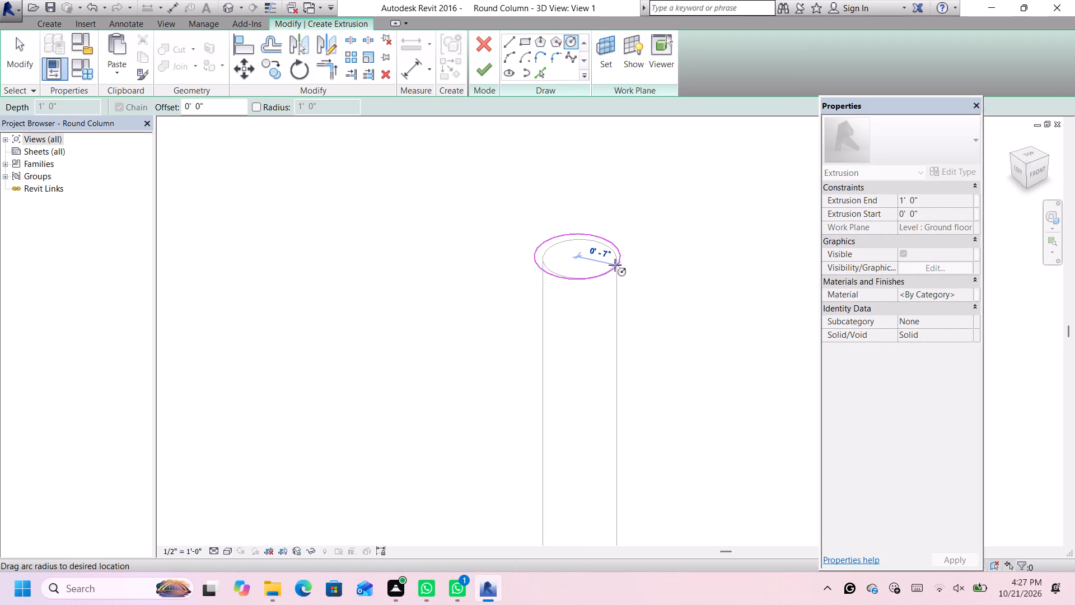
click(615, 258)
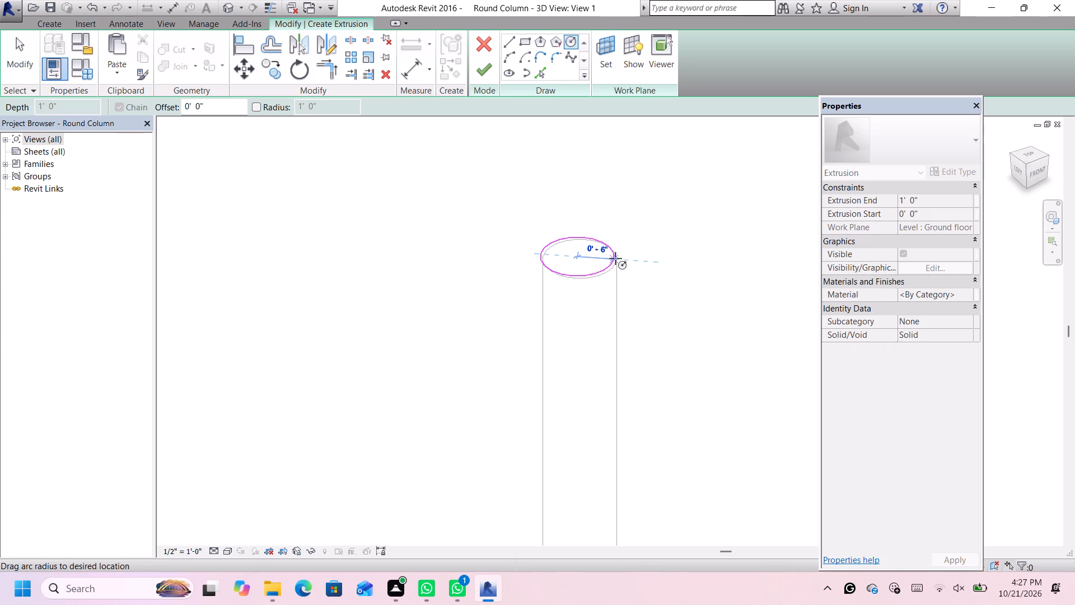
key(Right)
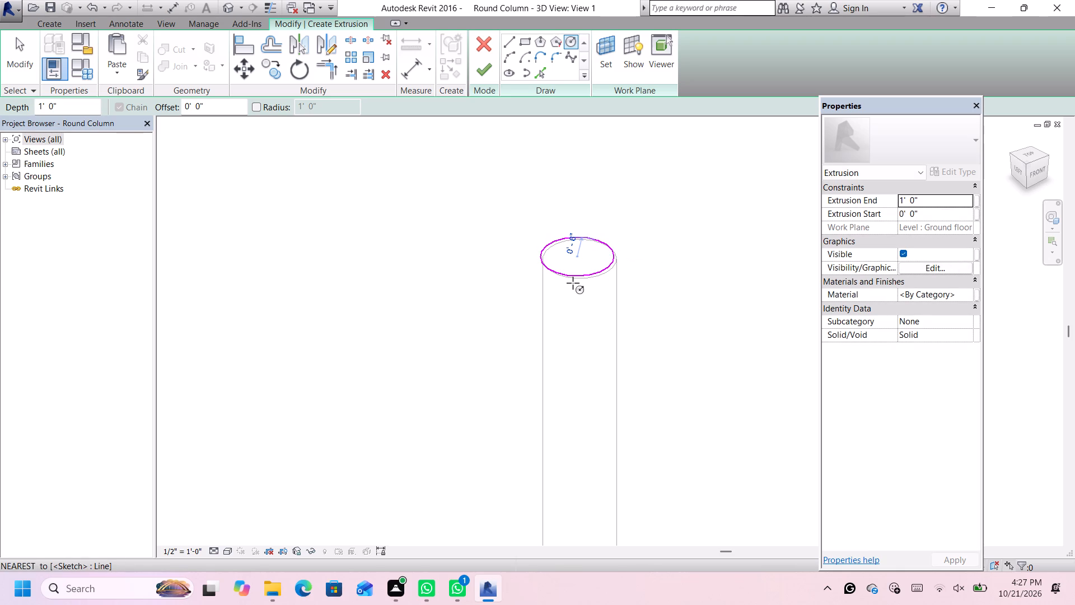
key(Escape)
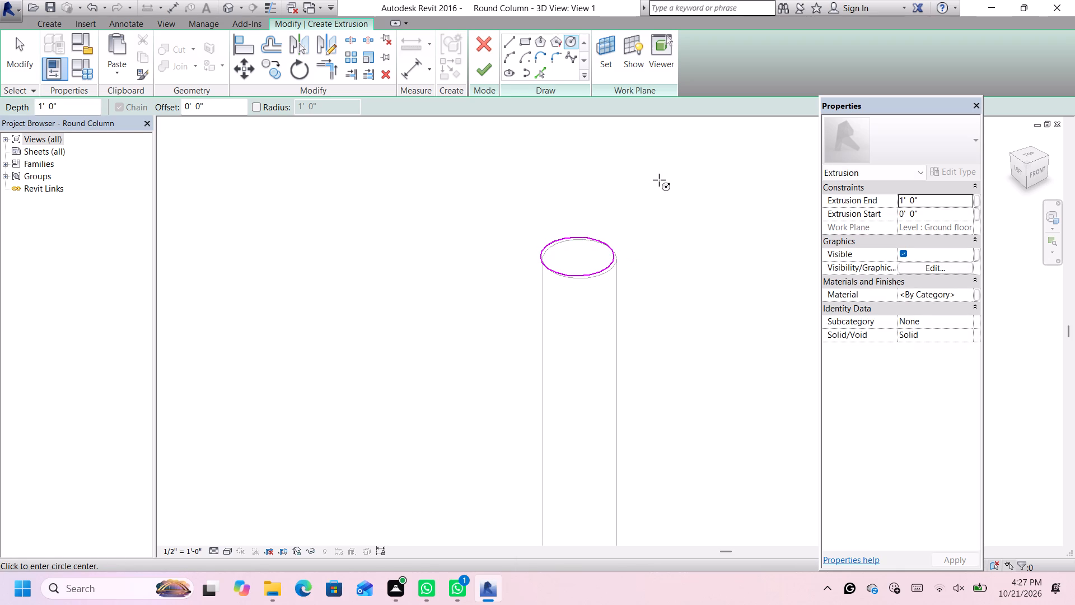
key(space)
key(space)
key(Escape)
Nudge the sketched circle into line with the column's top edge and finish the extrusion with a 1' 0" depth.
click(595, 240)
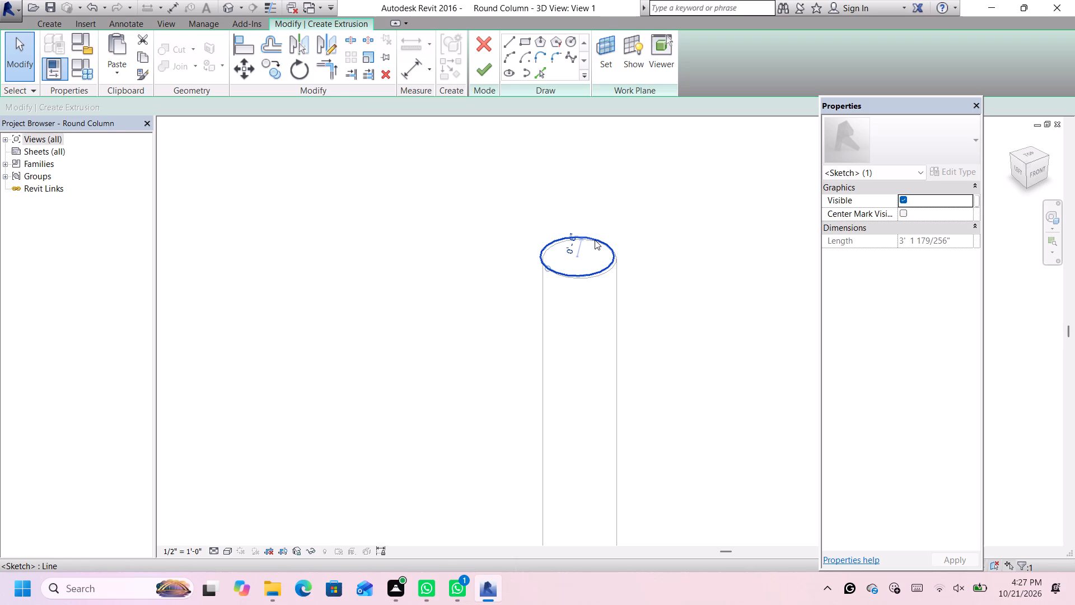
key(Right)
key(Down)
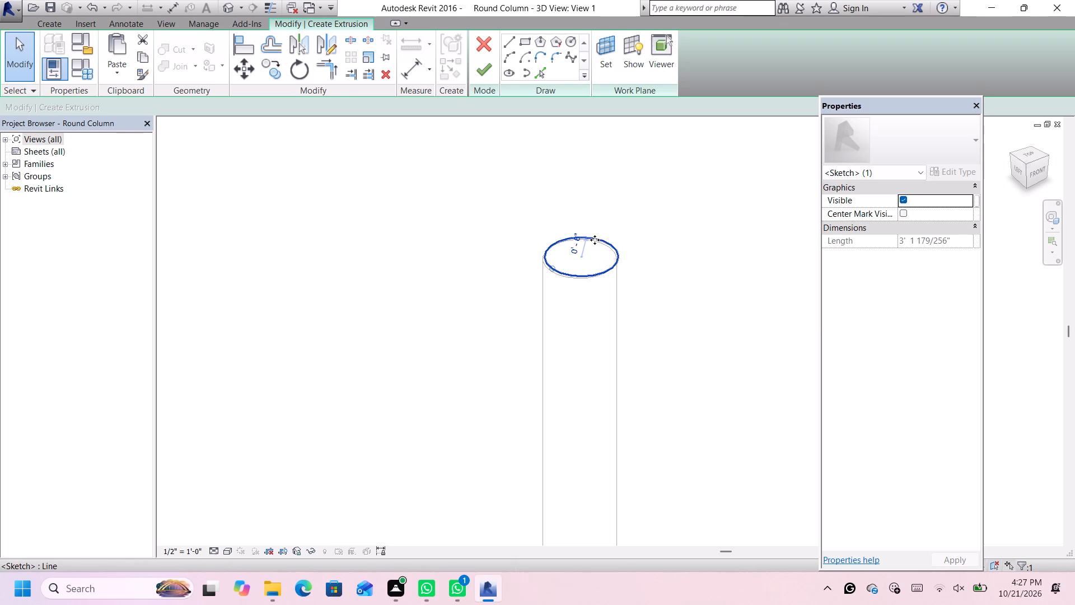
key(Left)
click(626, 221)
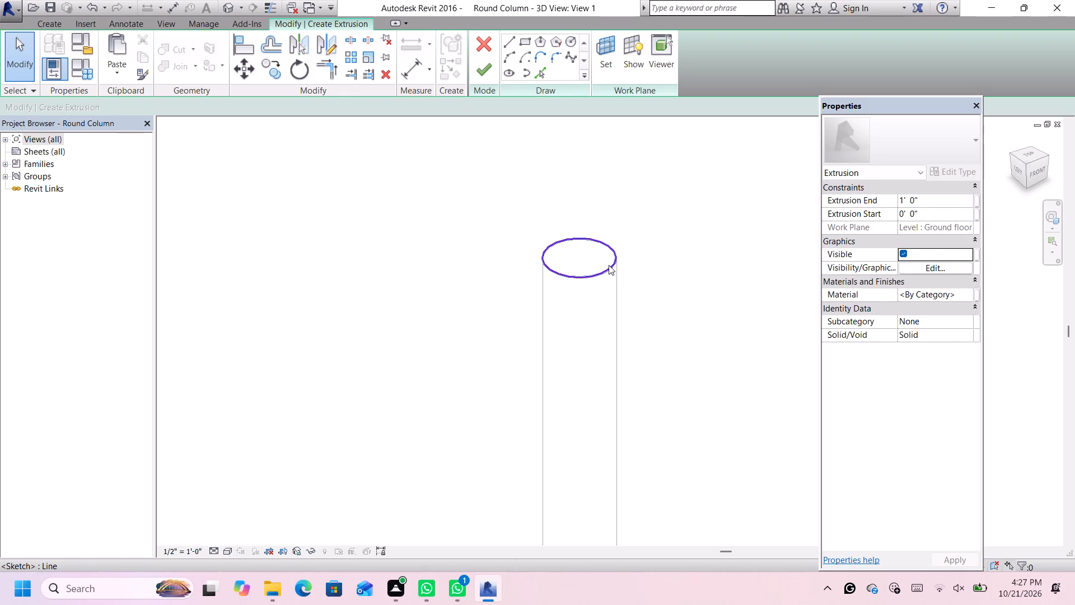
click(609, 265)
scroll(608, 264, up, 11)
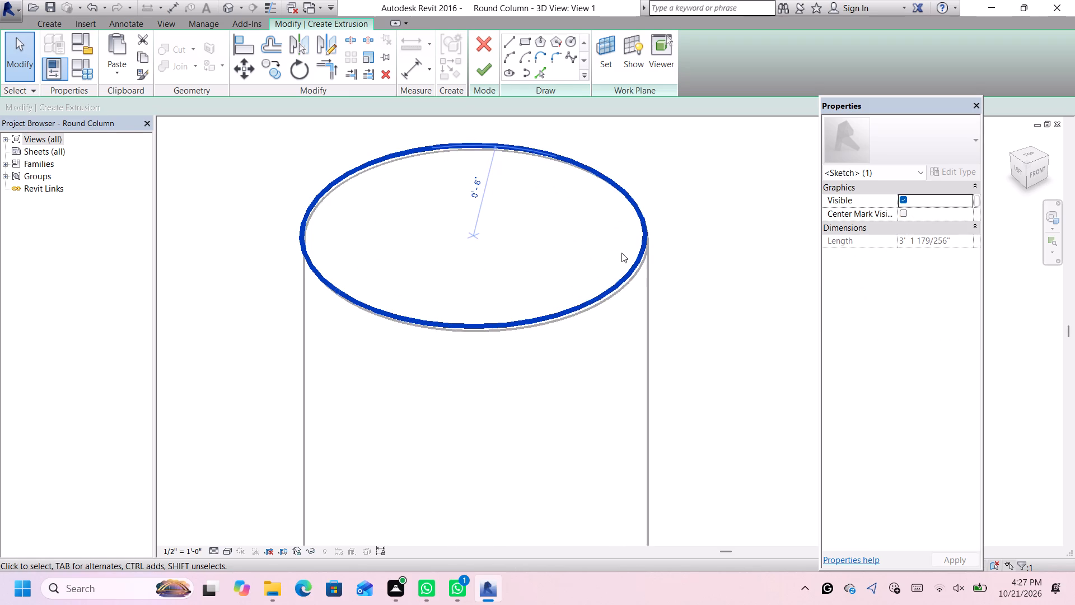
key(Right)
key(Down)
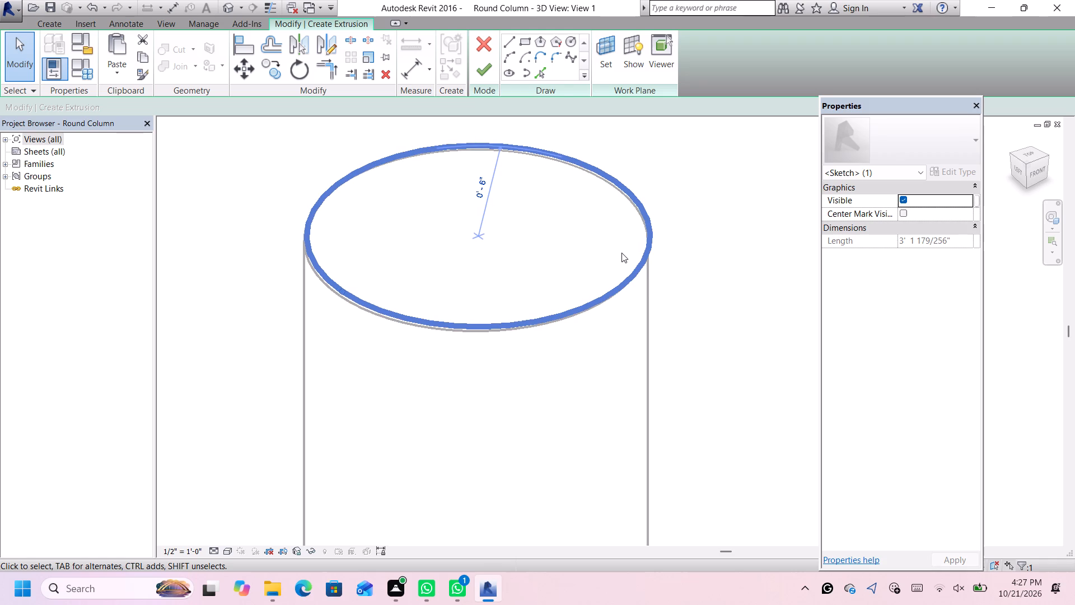
key(Left)
click(675, 167)
scroll(670, 174, down, 3)
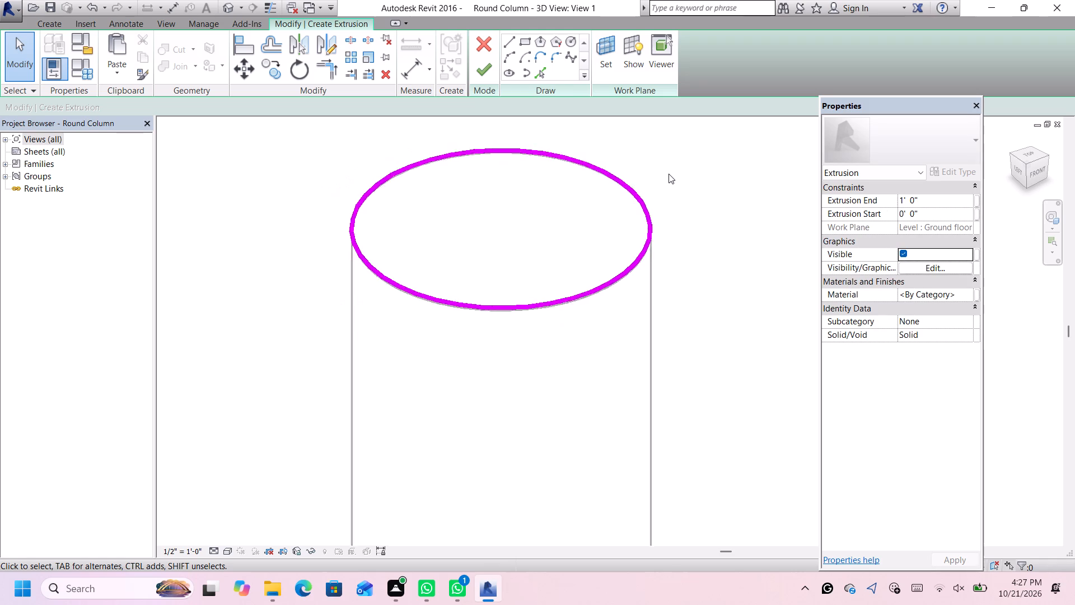
scroll(669, 174, down, 2)
click(493, 69)
Stretch the new extrusion's top end upward to a depth of about 6' 0 1/8".
scroll(588, 227, down, 4)
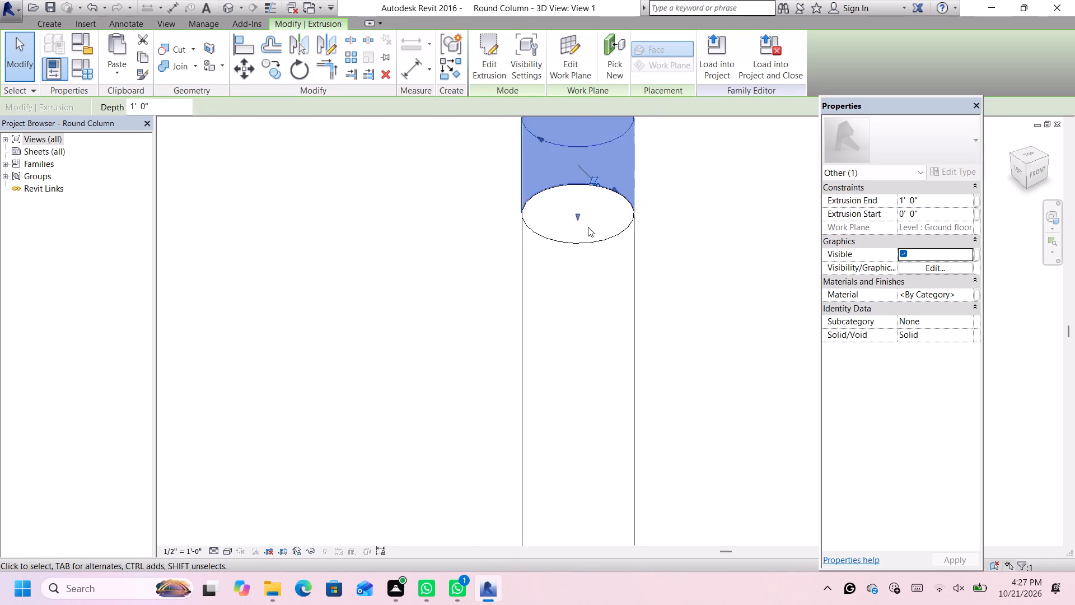
scroll(588, 227, down, 13)
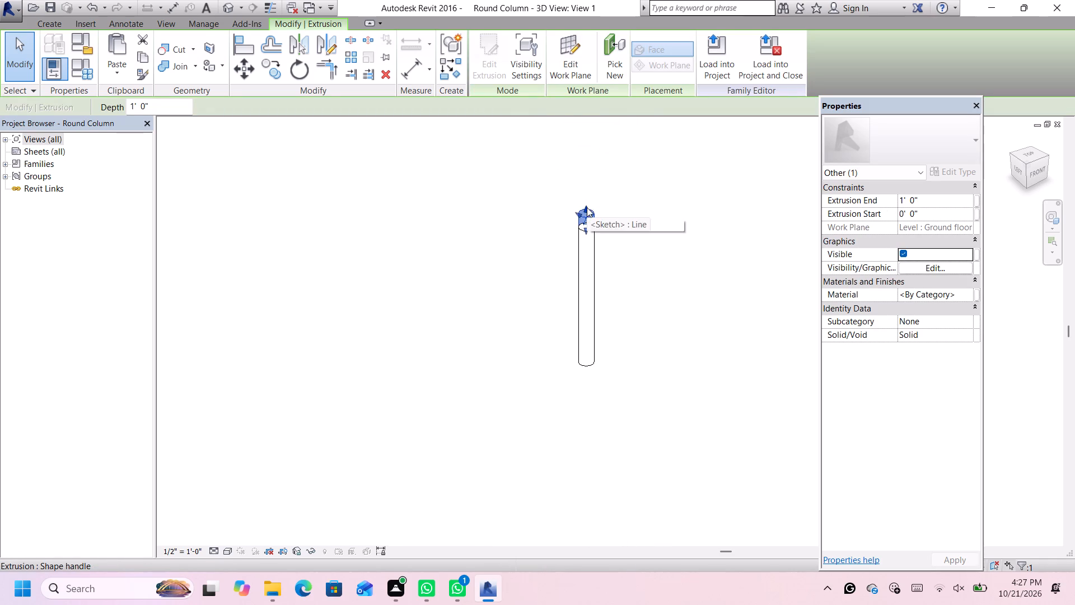
drag(587, 207, 590, 146)
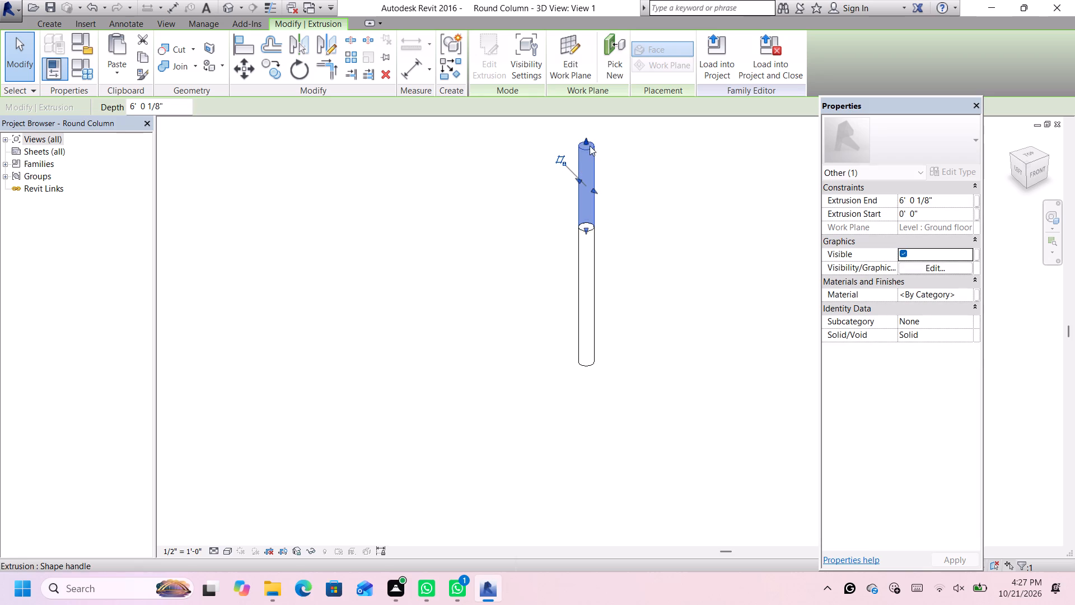
scroll(588, 167, down, 1)
middle_click(610, 180)
middle_drag(611, 182, 613, 187)
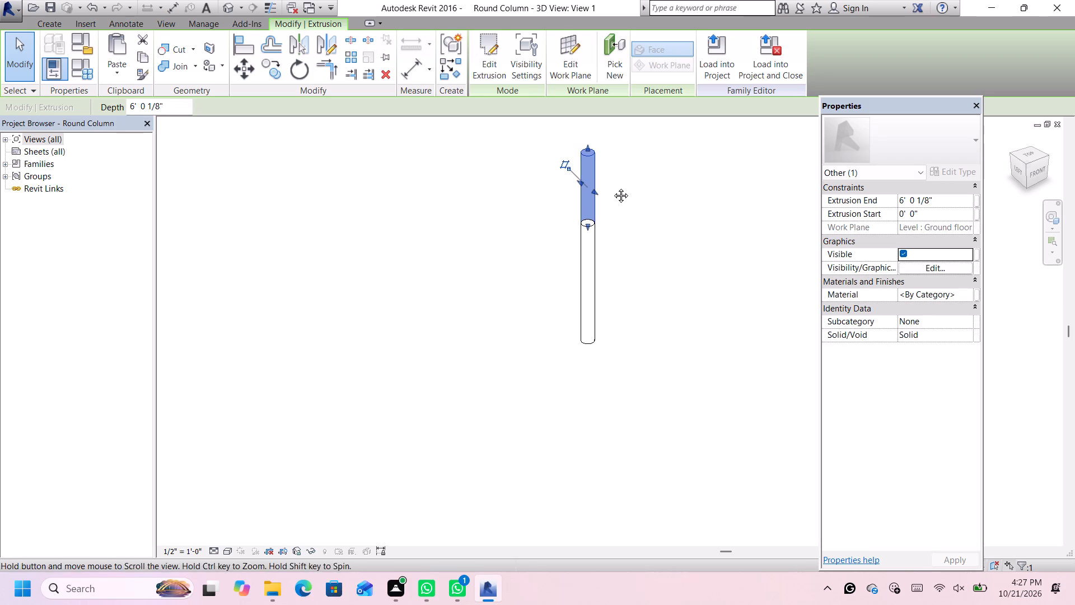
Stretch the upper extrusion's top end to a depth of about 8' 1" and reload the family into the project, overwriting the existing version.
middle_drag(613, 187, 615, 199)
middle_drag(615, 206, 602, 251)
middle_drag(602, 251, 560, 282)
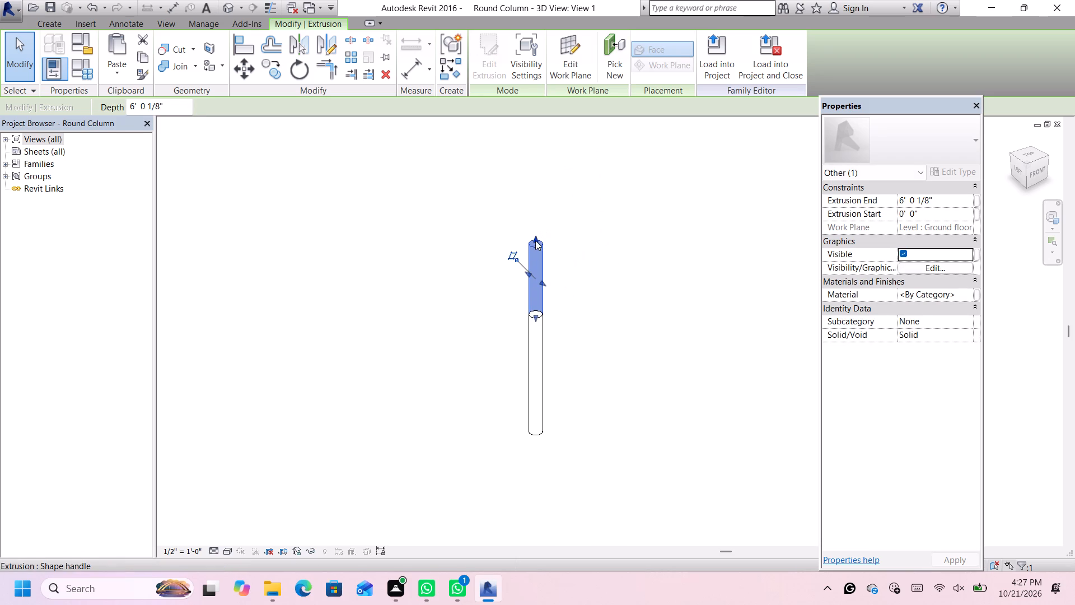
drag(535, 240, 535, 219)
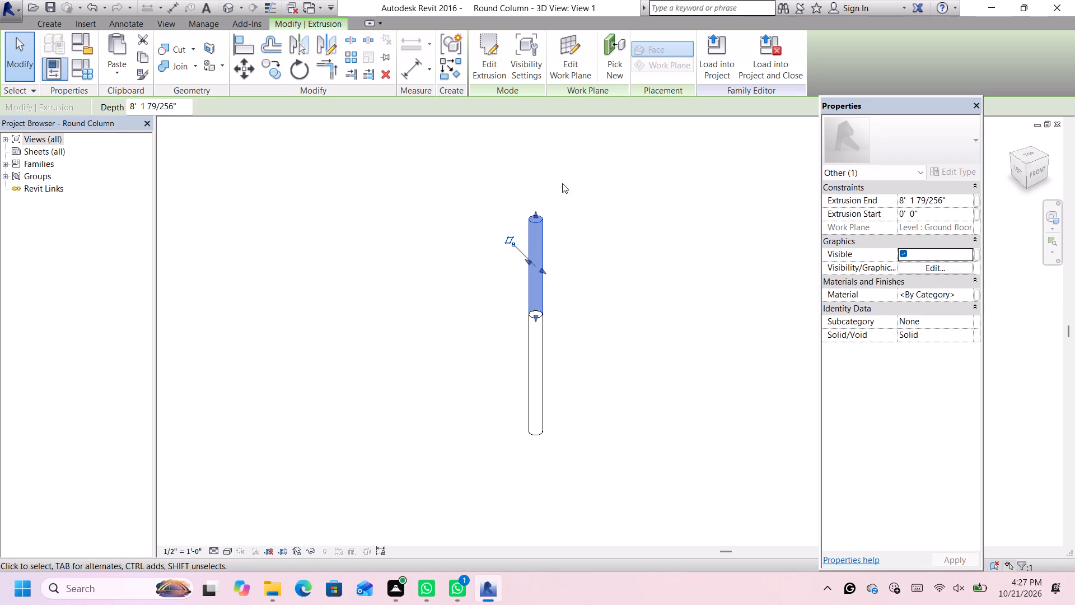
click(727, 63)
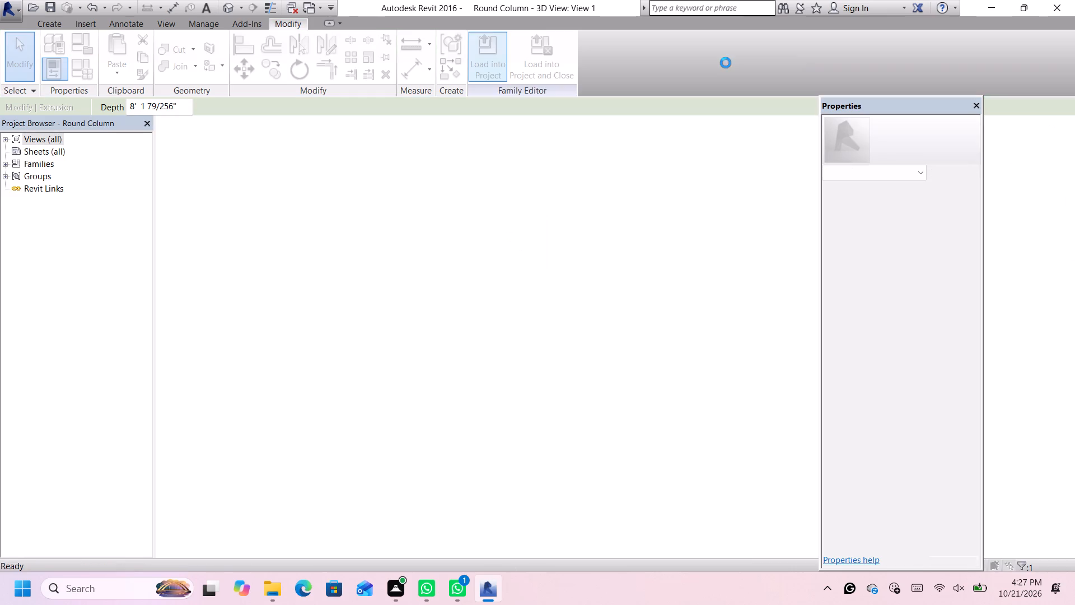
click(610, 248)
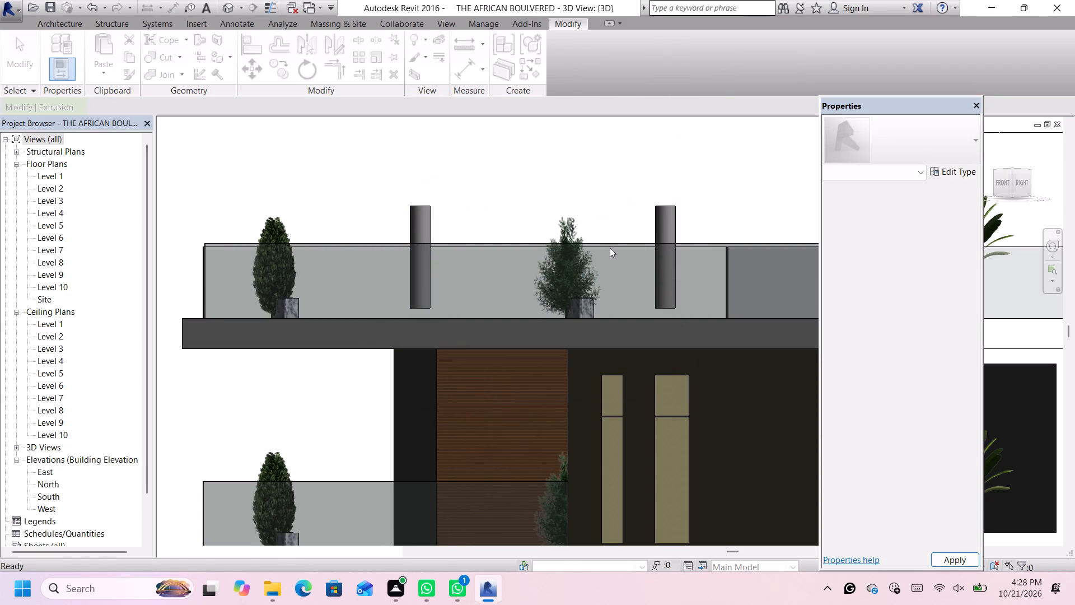
Examine the reloaded 24" round columns on the roof terrace and their level and offset constraints.
scroll(595, 260, up, 2)
scroll(593, 254, down, 1)
scroll(592, 249, up, 1)
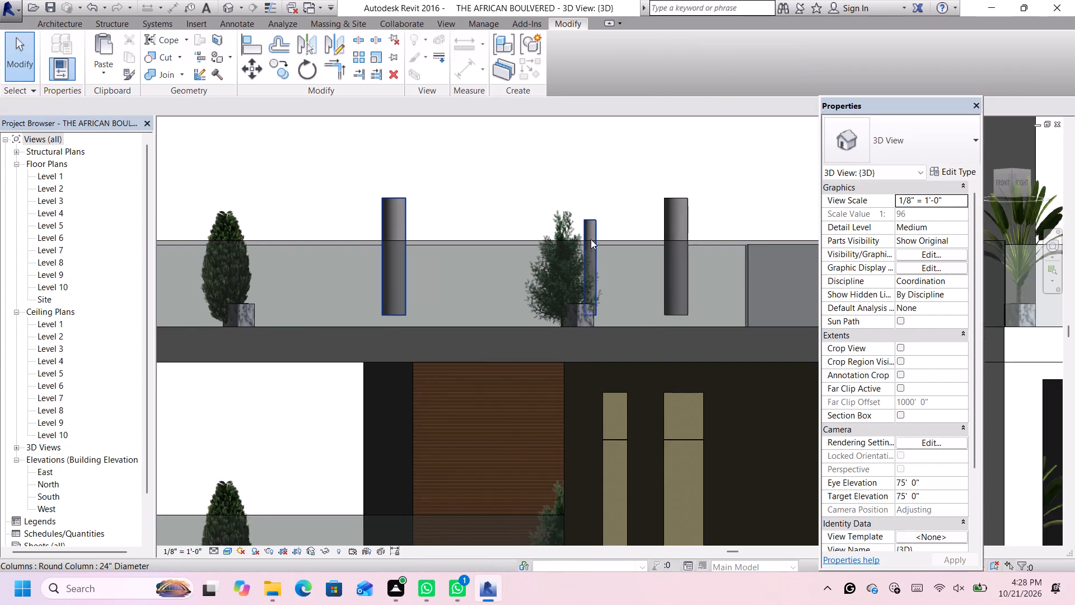
click(594, 227)
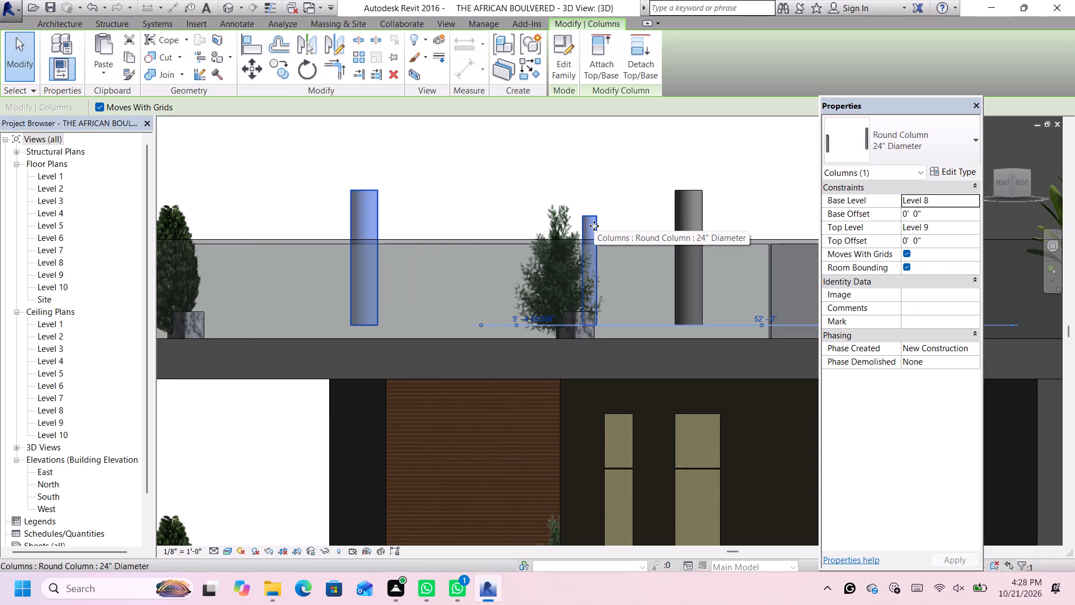
scroll(594, 226, down, 6)
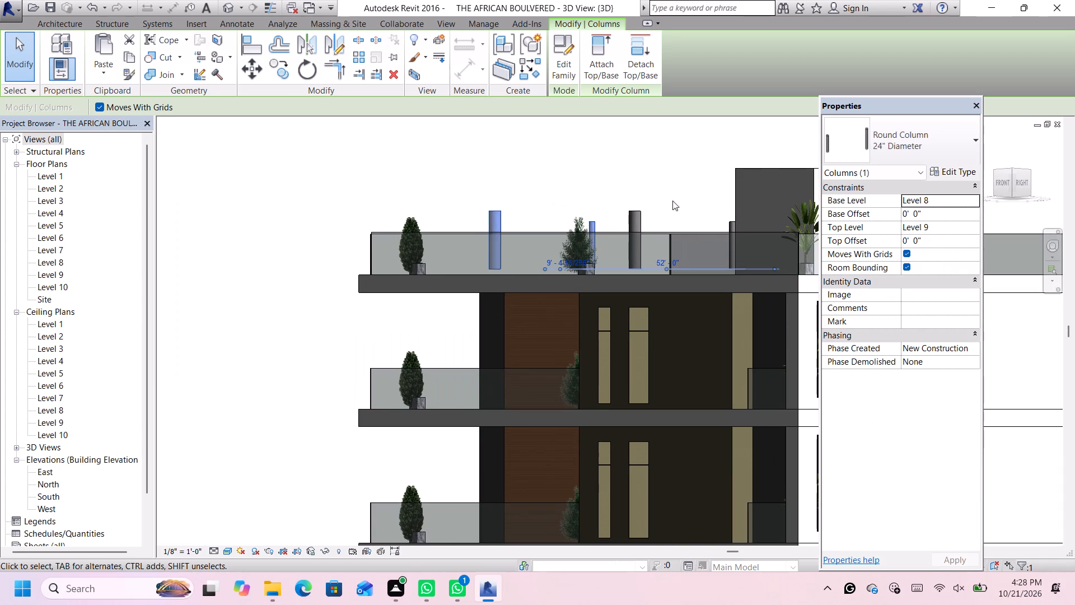
scroll(675, 188, up, 3)
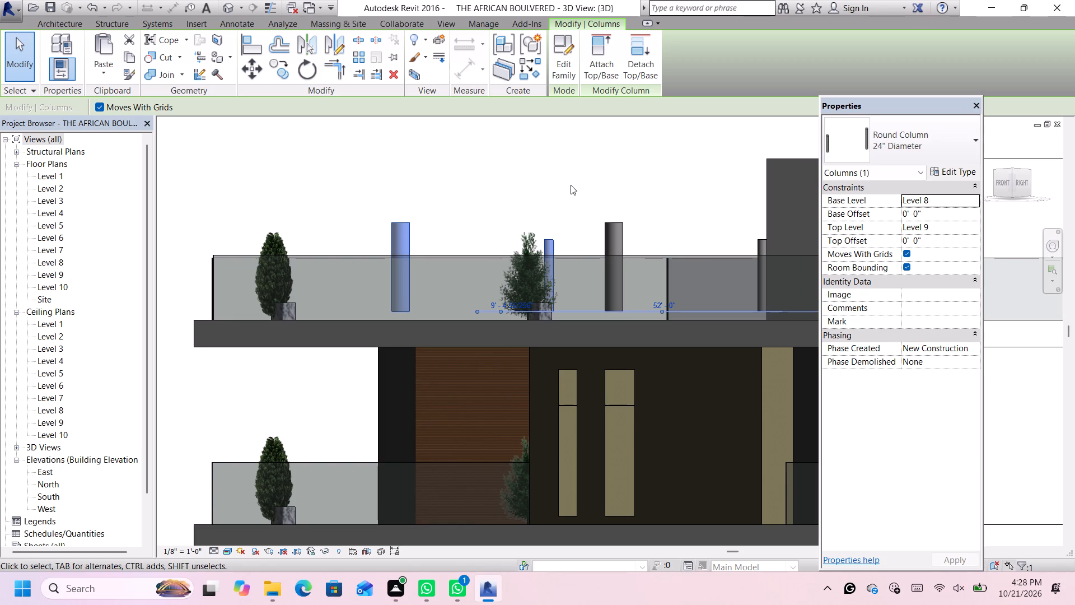
click(399, 224)
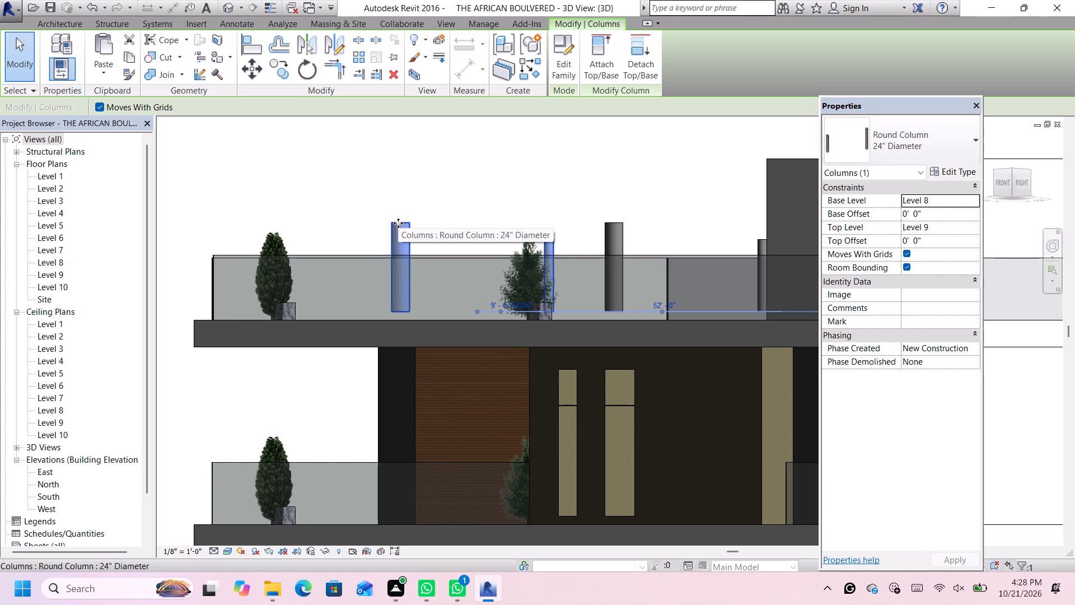
scroll(394, 218, down, 4)
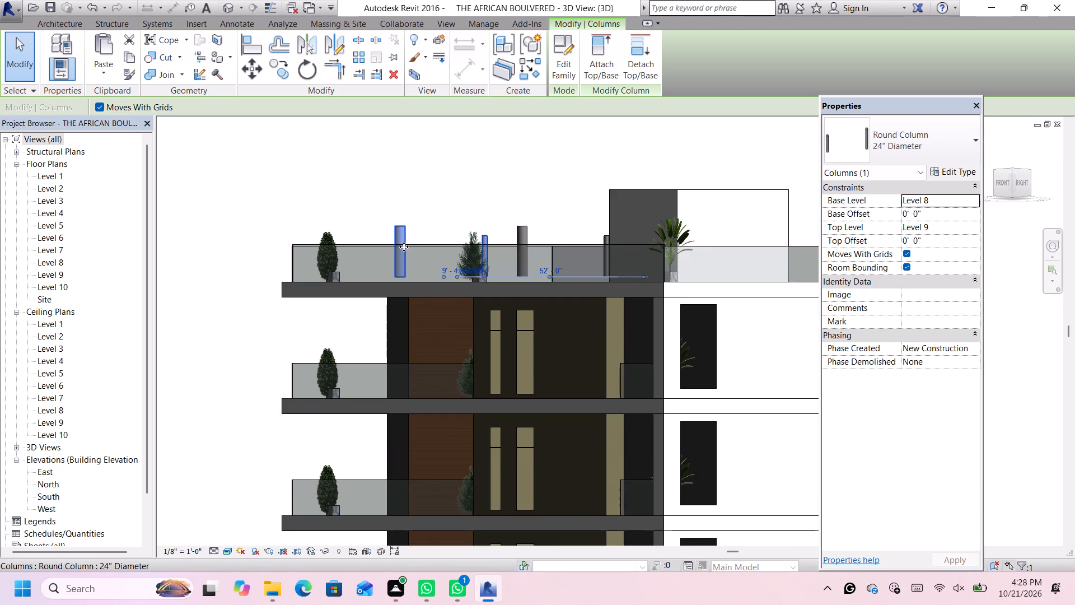
click(952, 212)
click(510, 210)
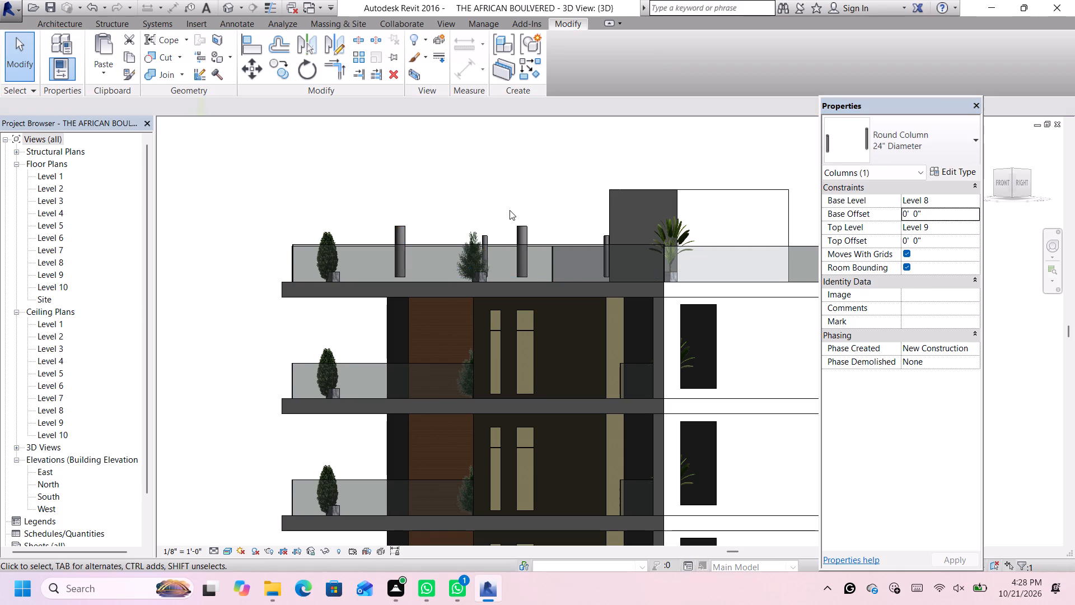
Reopen the Round Column family from a terrace column and delete both stacked extrusions.
click(483, 237)
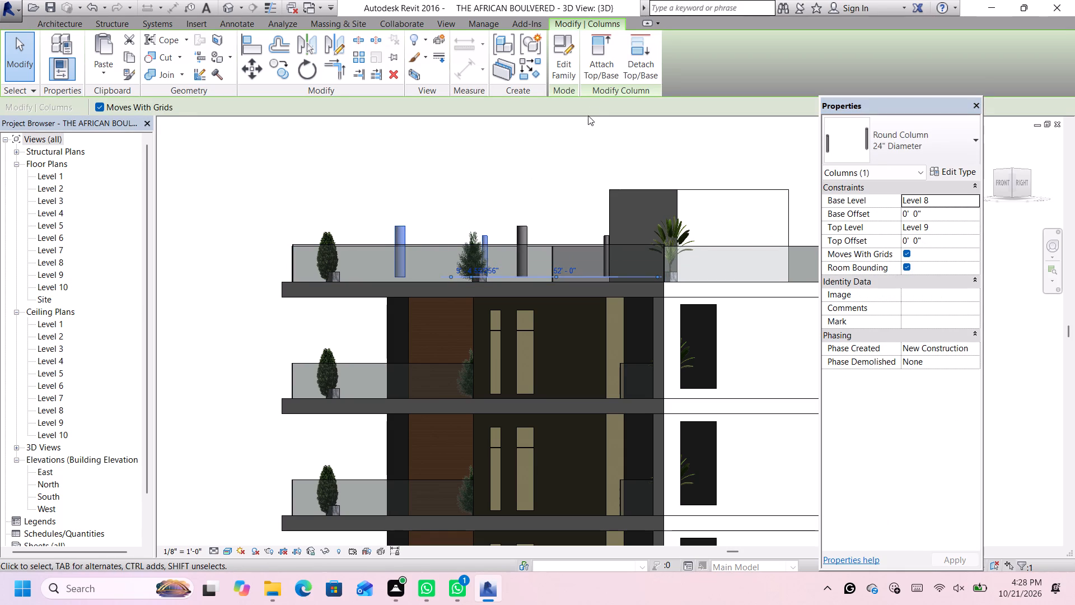
click(572, 59)
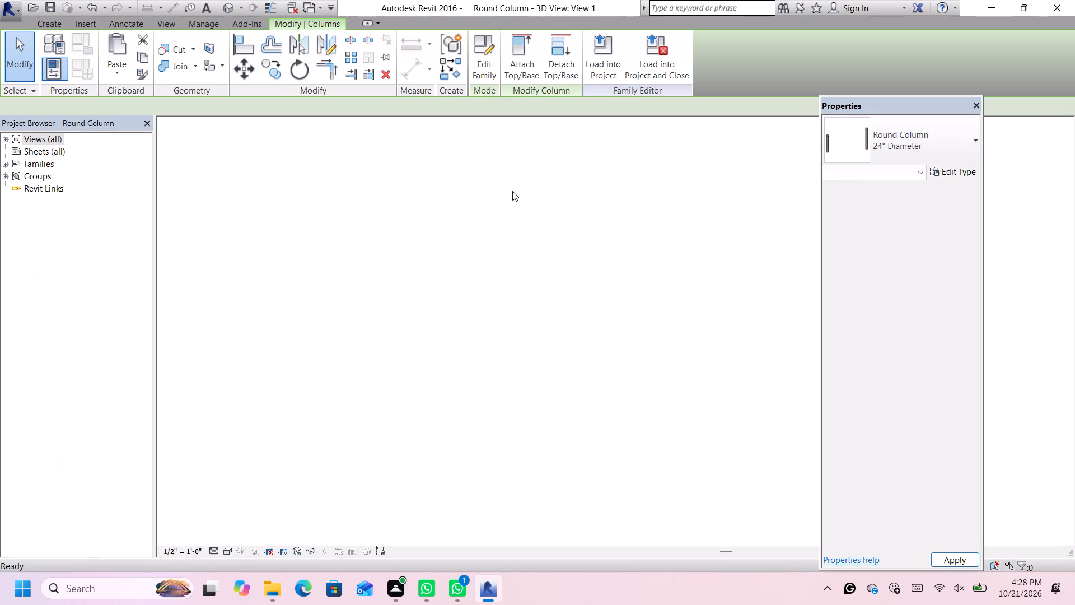
drag(581, 204, 461, 443)
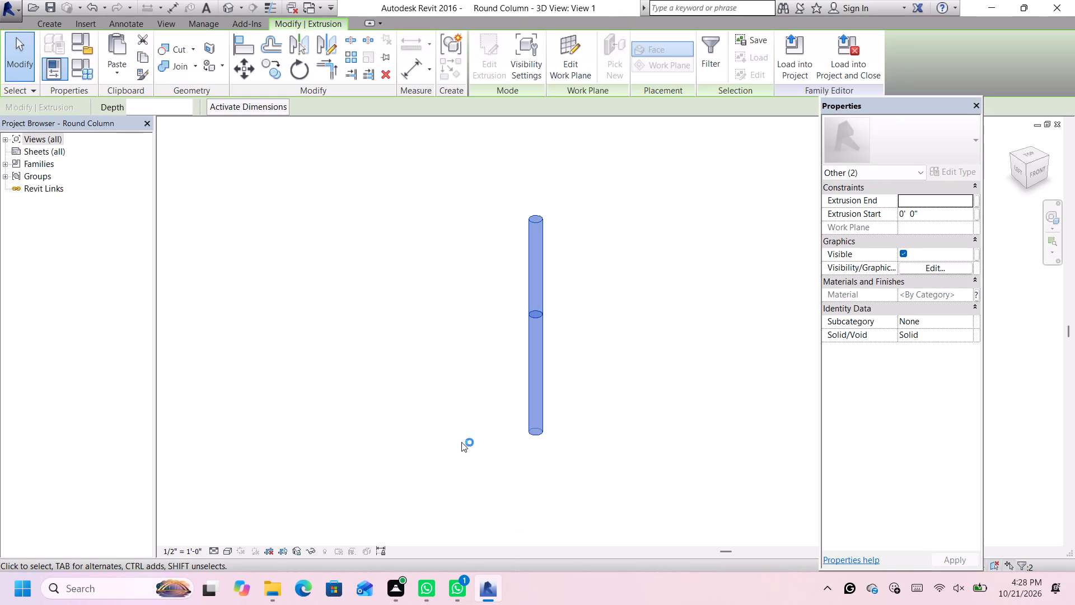
key(Delete)
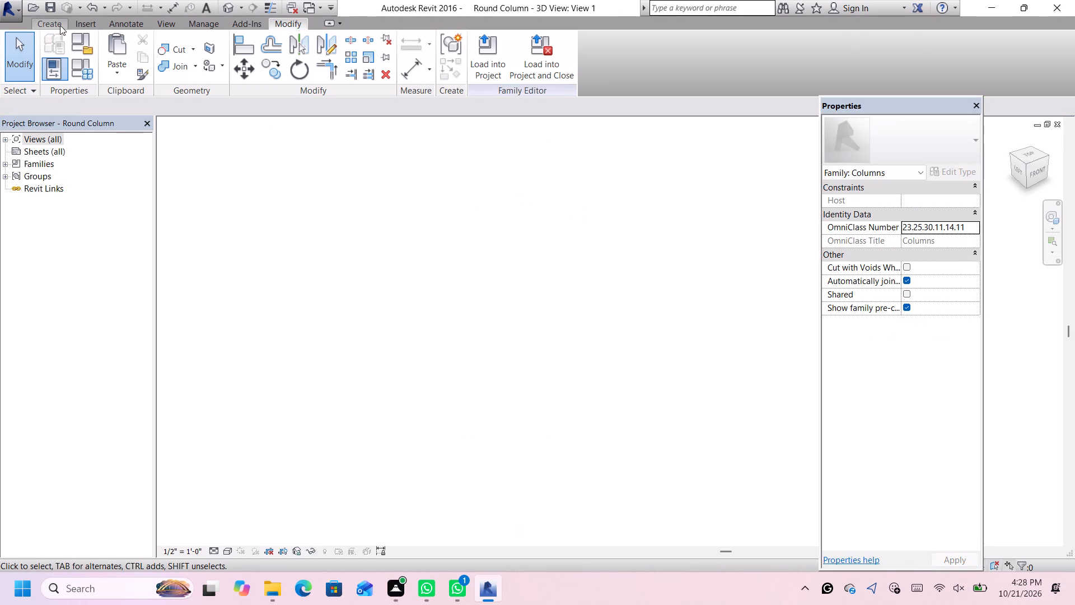
Create a new solid extrusion from a circle of 1' 0" radius with a 1' 0" depth.
click(59, 25)
click(129, 54)
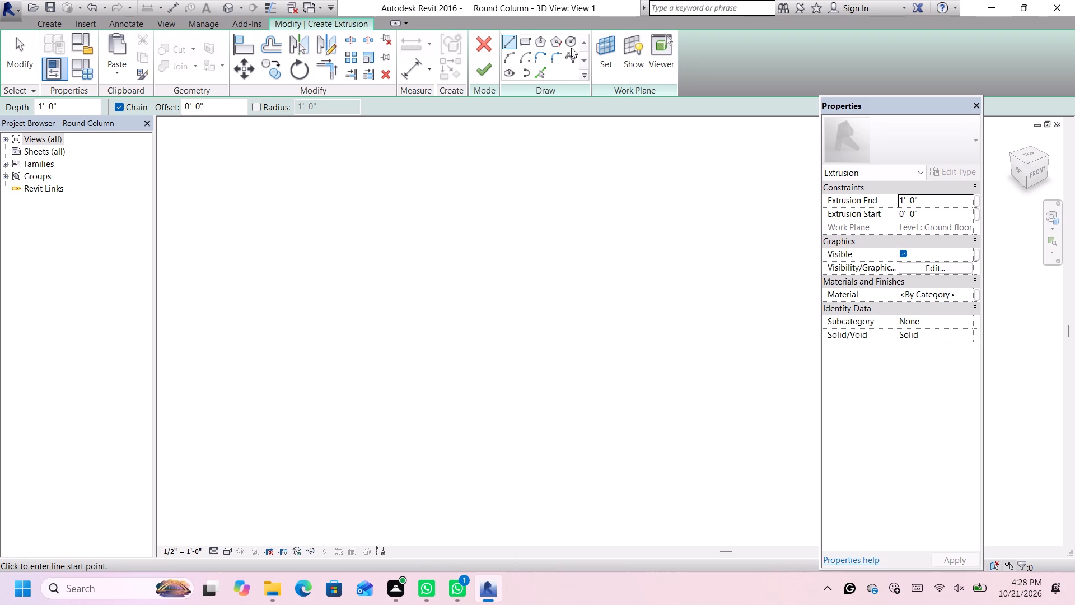
click(571, 41)
click(526, 308)
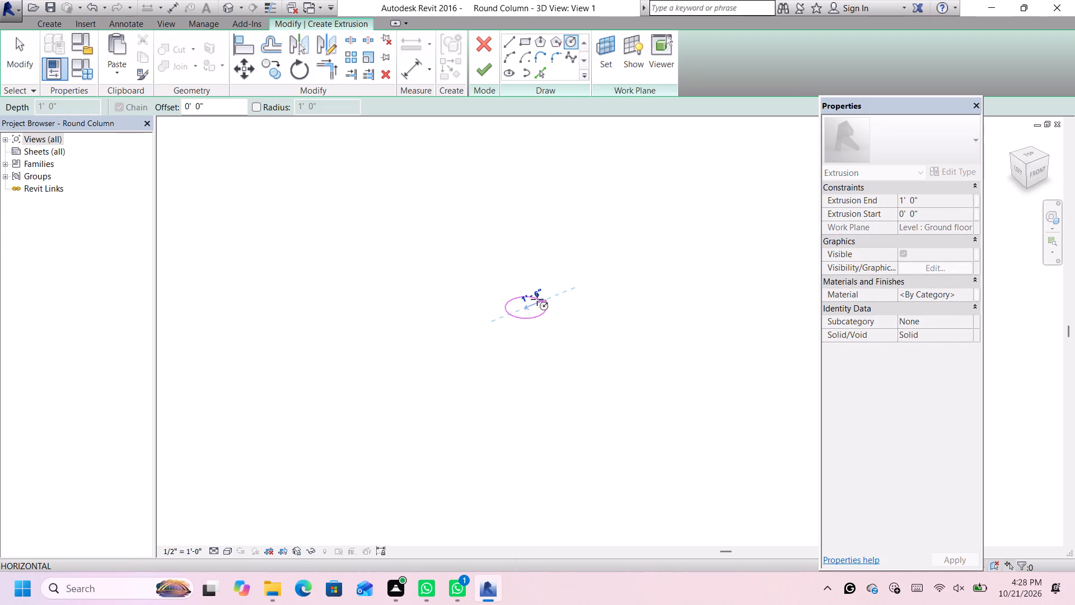
scroll(537, 299, up, 6)
scroll(537, 300, down, 2)
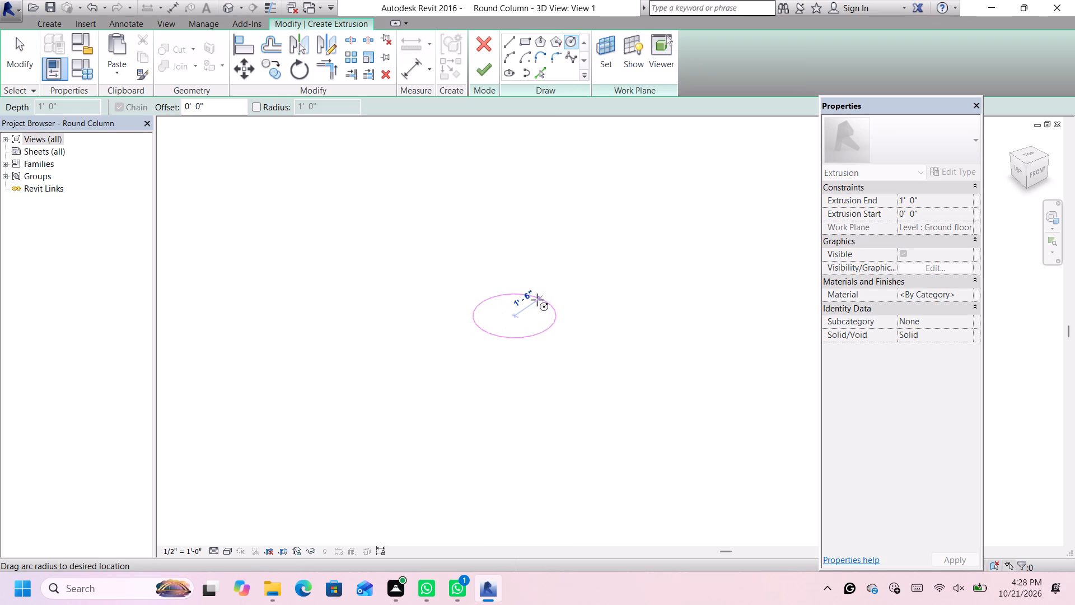
scroll(537, 300, up, 7)
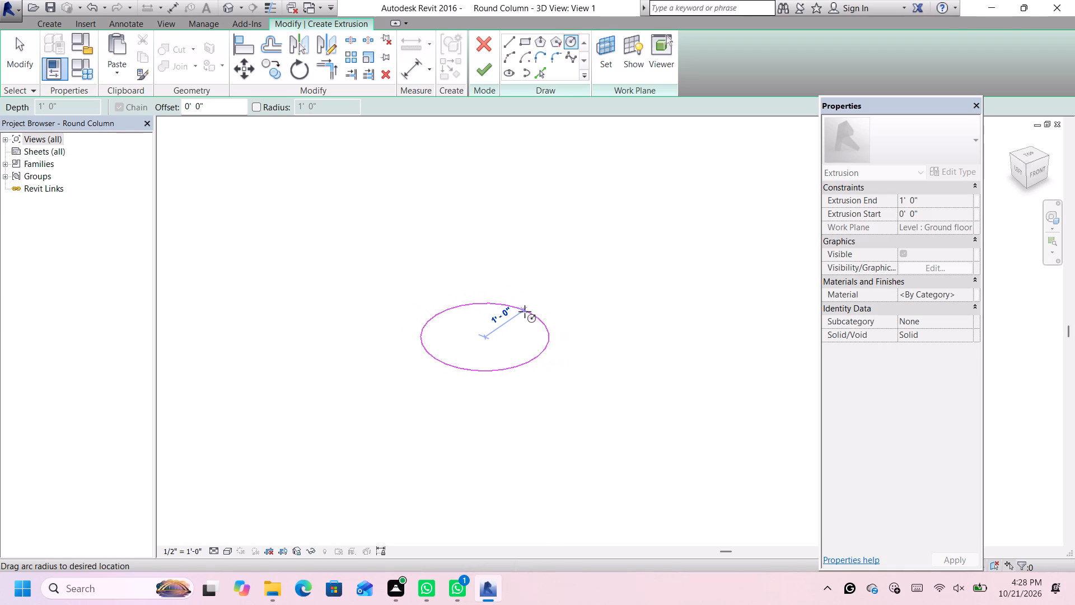
click(525, 311)
scroll(525, 311, down, 6)
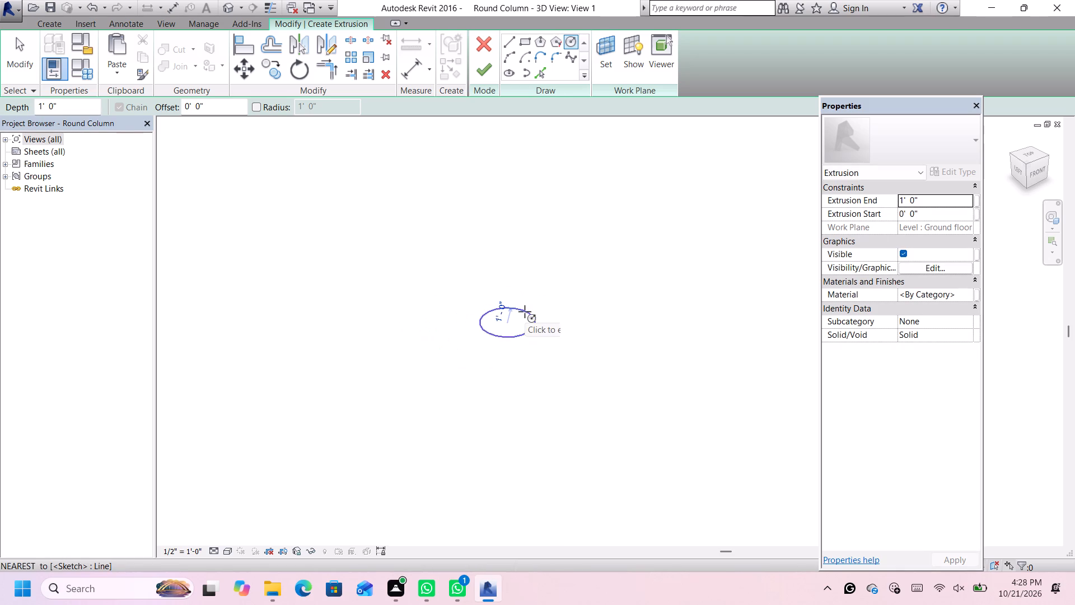
click(485, 72)
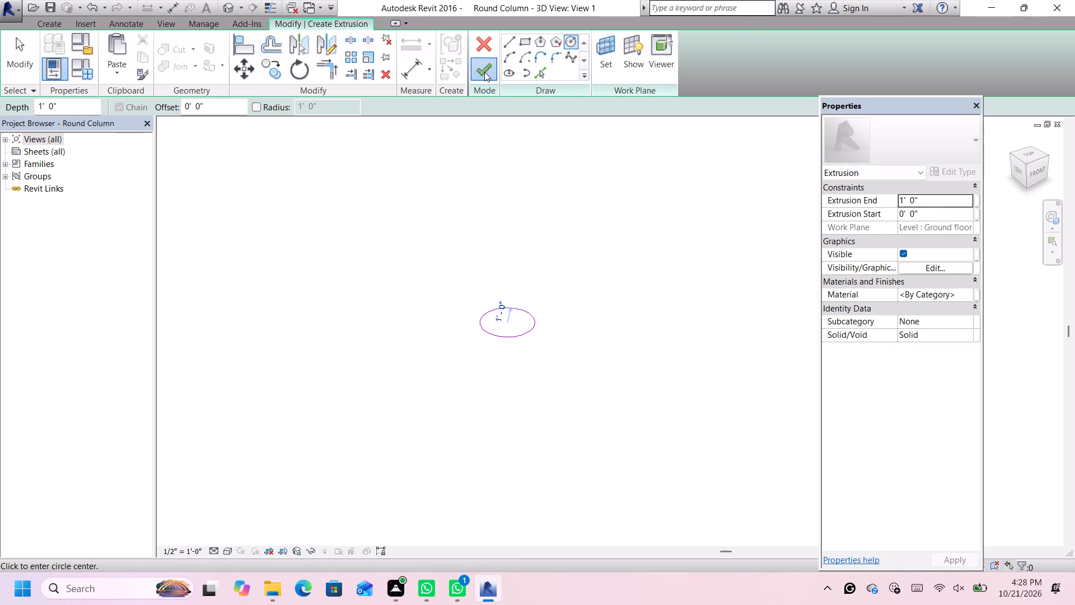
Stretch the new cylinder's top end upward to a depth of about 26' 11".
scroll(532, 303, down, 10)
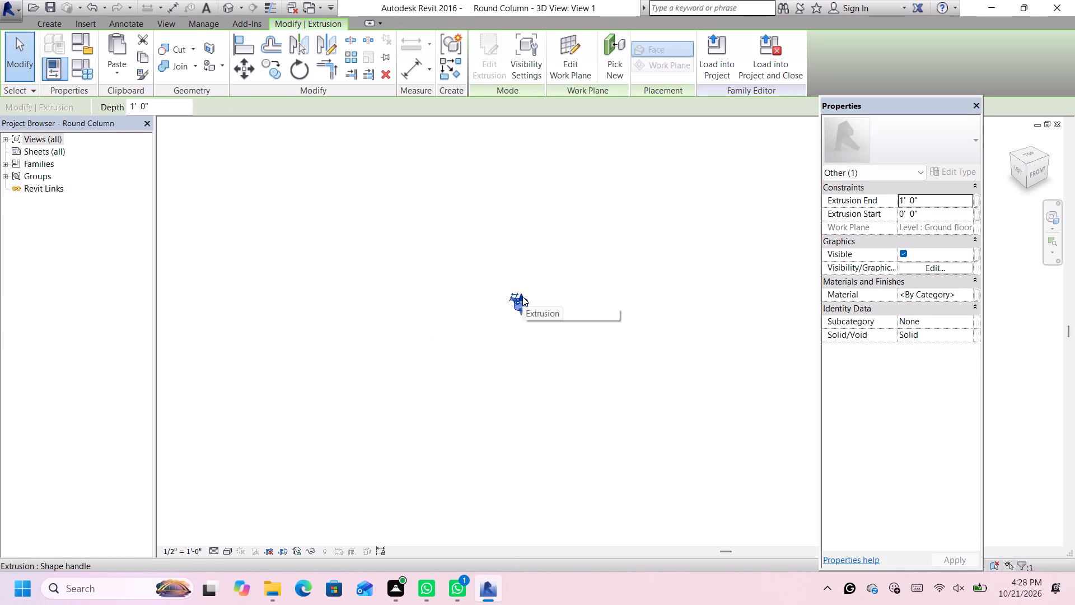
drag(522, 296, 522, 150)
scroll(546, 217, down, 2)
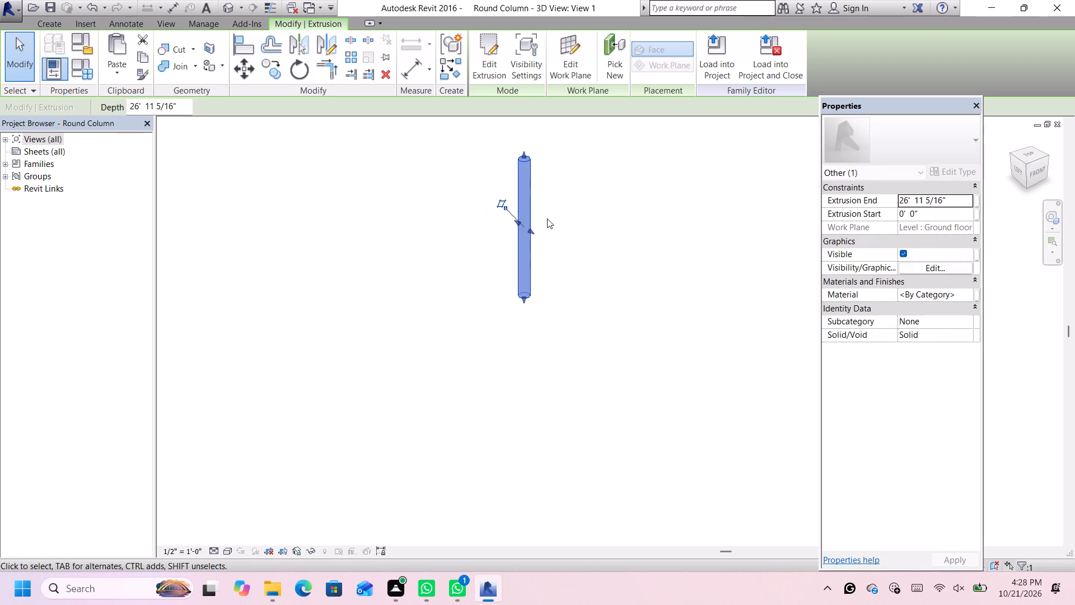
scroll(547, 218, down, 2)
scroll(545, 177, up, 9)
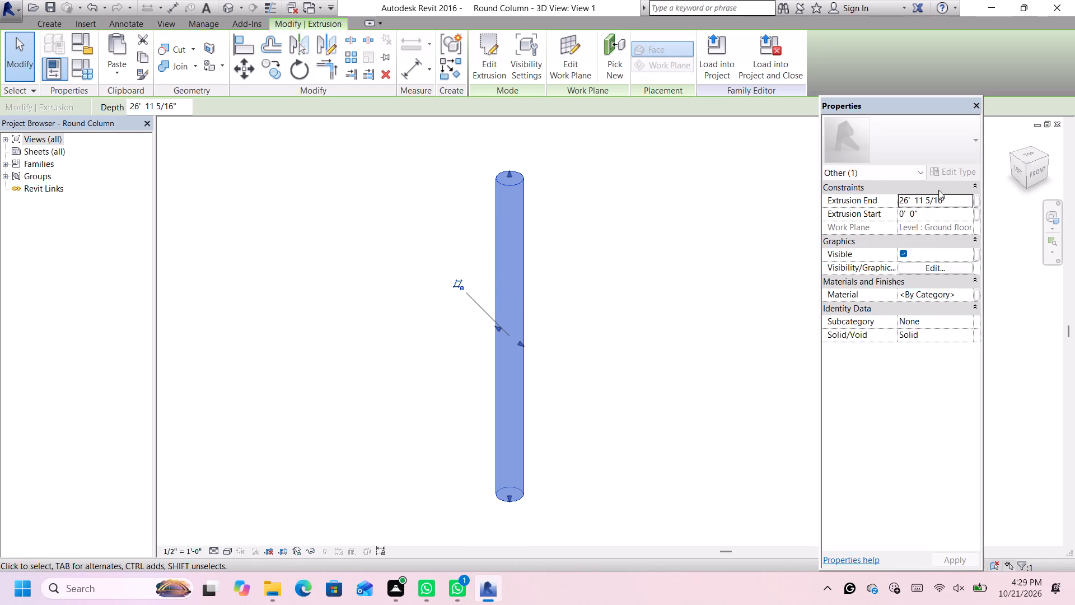
Set the cylinder's extrusion end to 20'.
click(959, 197)
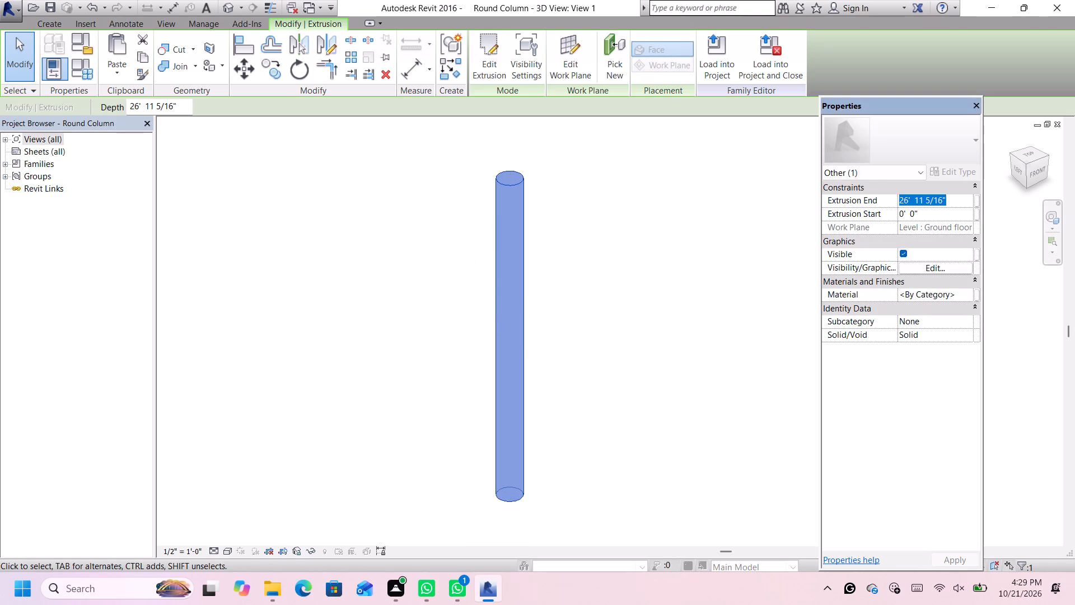
key(BackSpace)
text(20)
key(apostrophe)
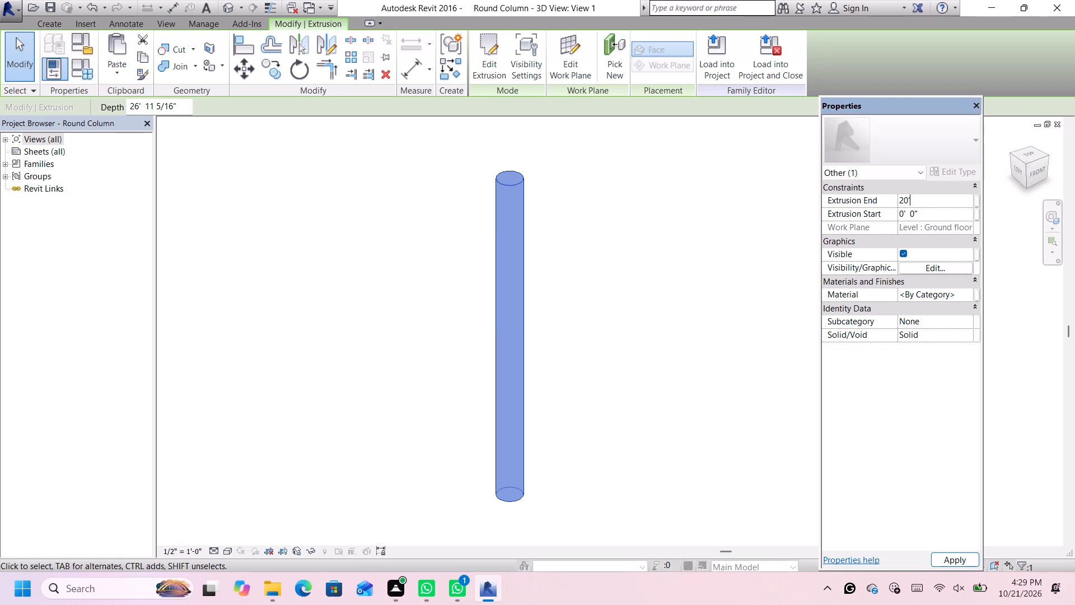
key(Return)
scroll(537, 285, down, 3)
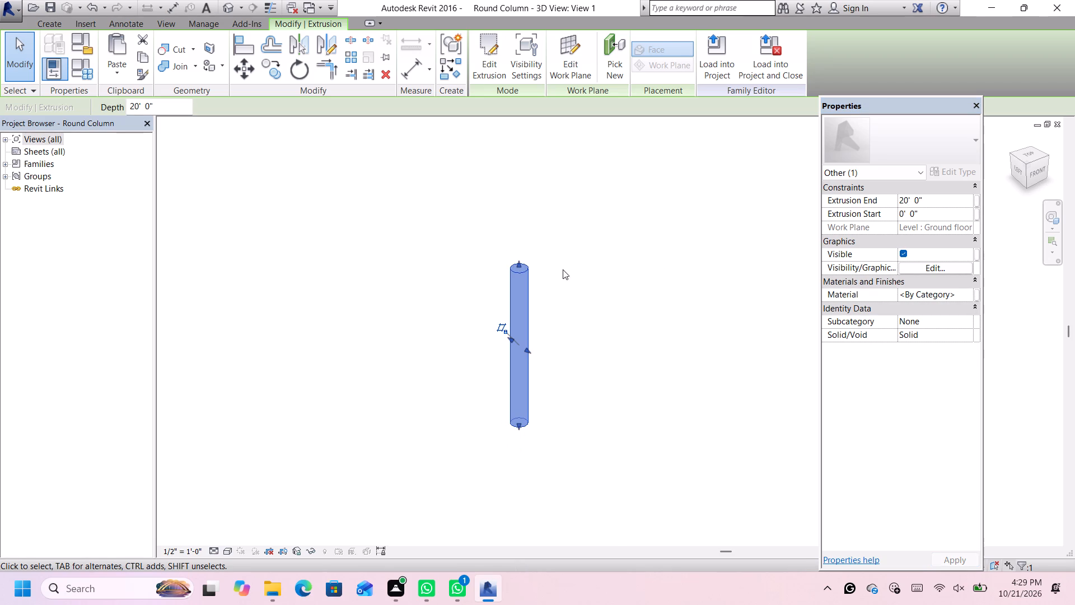
Load the edited Round Column family into the African Boulvered project, overwriting the existing version.
click(718, 61)
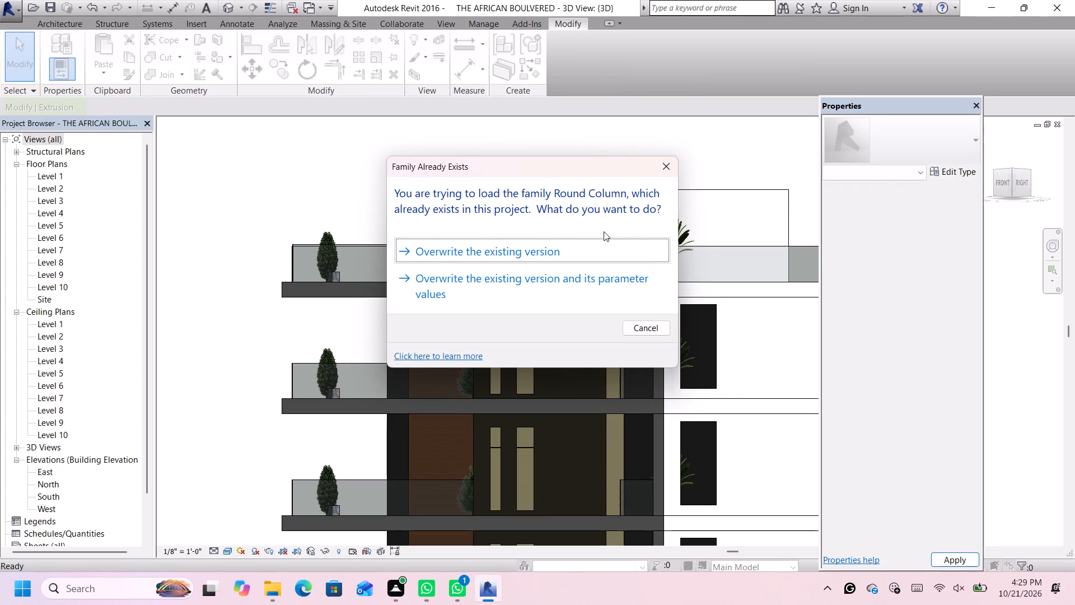
click(621, 256)
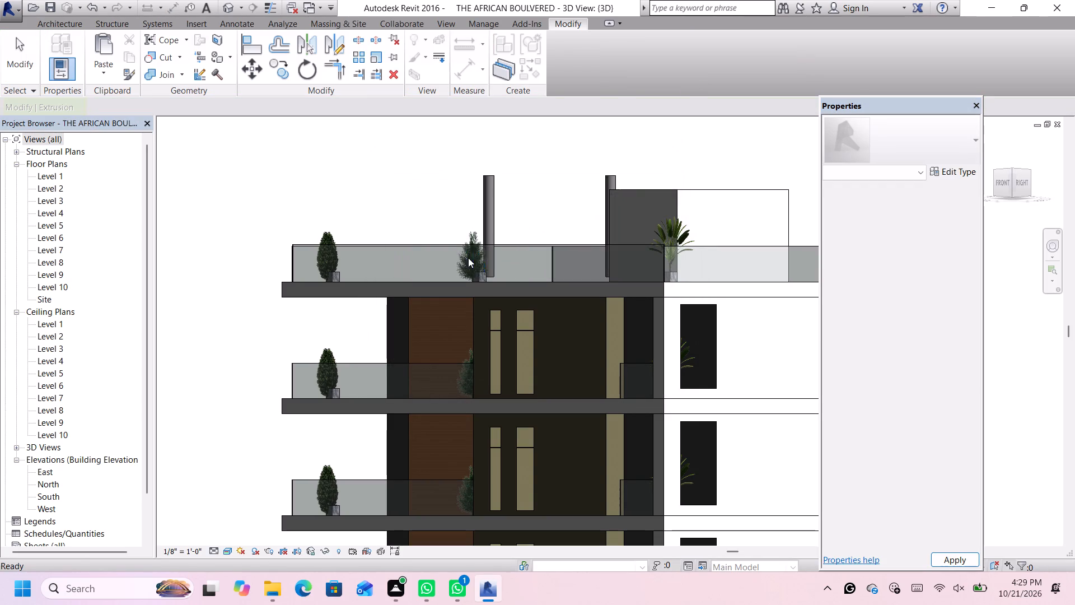
Nudge the front round column along the roof terrace, past the middle shrub toward the potted conifer at the outer end.
scroll(492, 235, down, 1)
scroll(488, 220, up, 3)
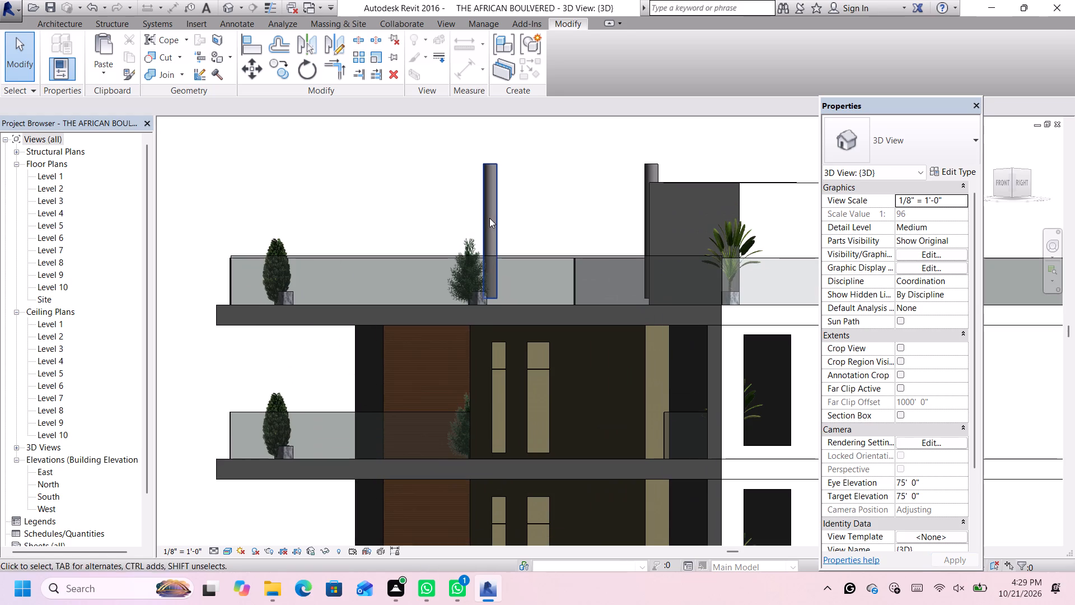
click(489, 217)
key(Left)
key(Left)
key(Left)
key(Left)
key(Left)
key(Left)
key(Left)
key(Left)
key(Left)
key(Left)
key(Left)
key(Left)
key(Left)
key(Left)
key(Left)
key(Left)
key(Left)
key(Left)
key(Left)
key(Left)
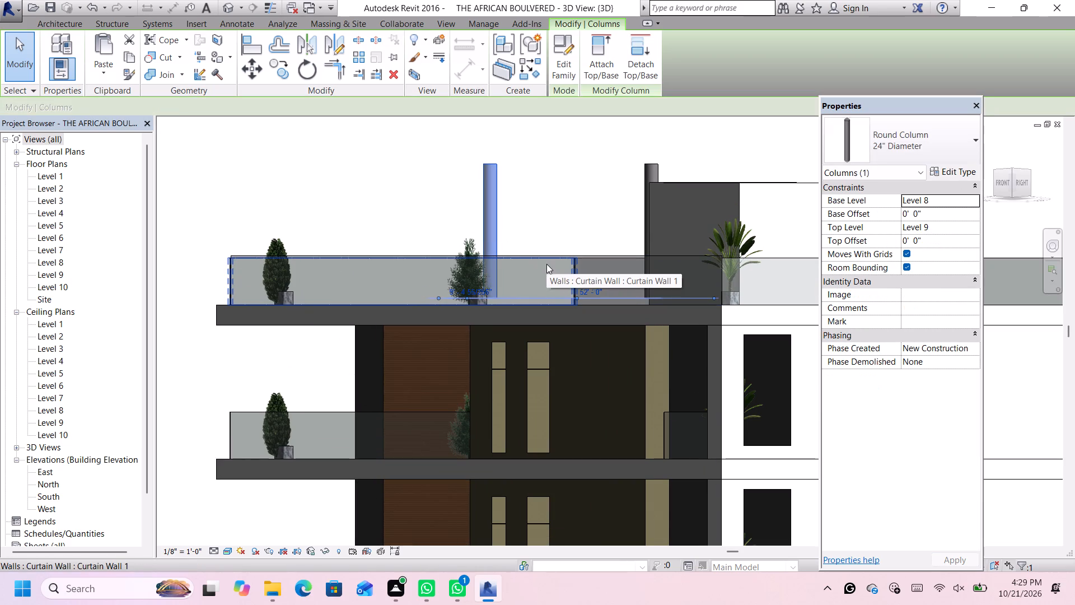
key(Left)
key(Left)
key(Left)
key(Left)
key(Left)
key(Left)
key(Left)
key(Left)
key(Left)
key(Left)
key(Left)
key(Left)
key(Left)
key(Left)
key(Left)
key(Left)
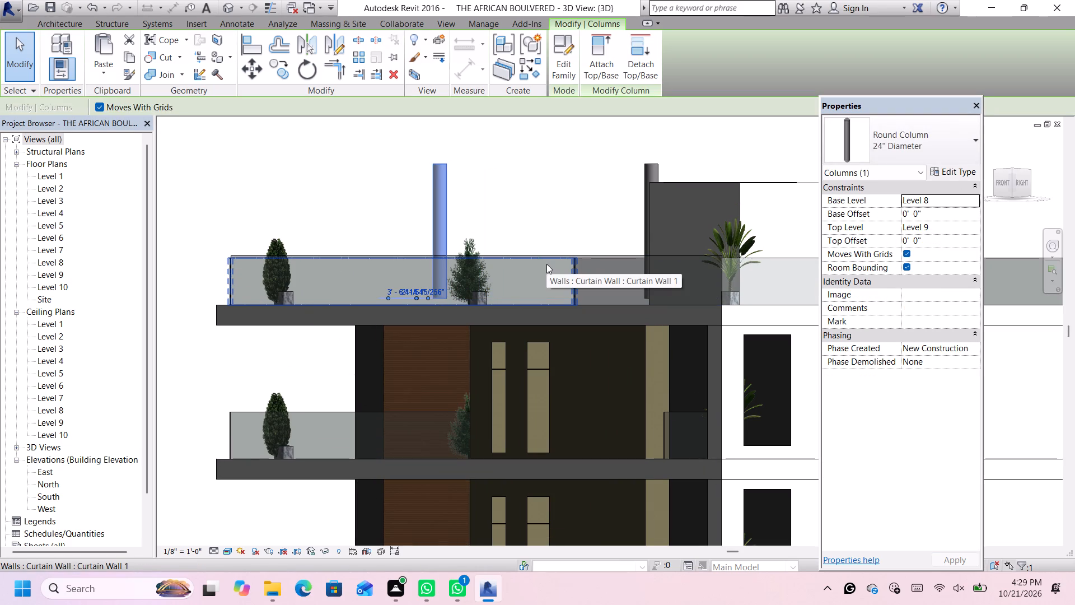
key(Left)
key(Left)
key(Left)
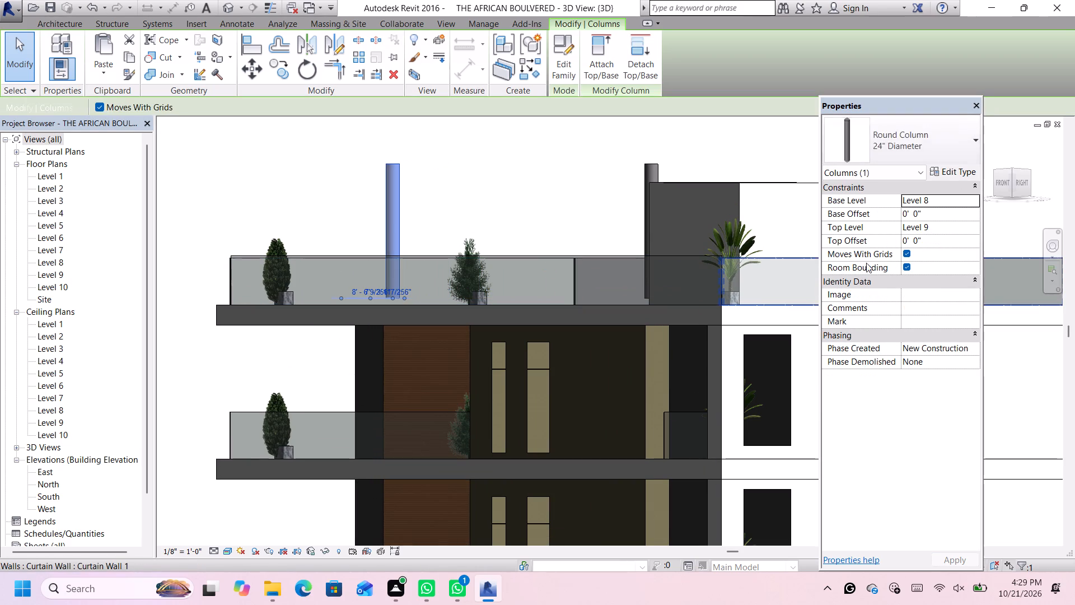
key(Left)
key(Left)
key(Left)
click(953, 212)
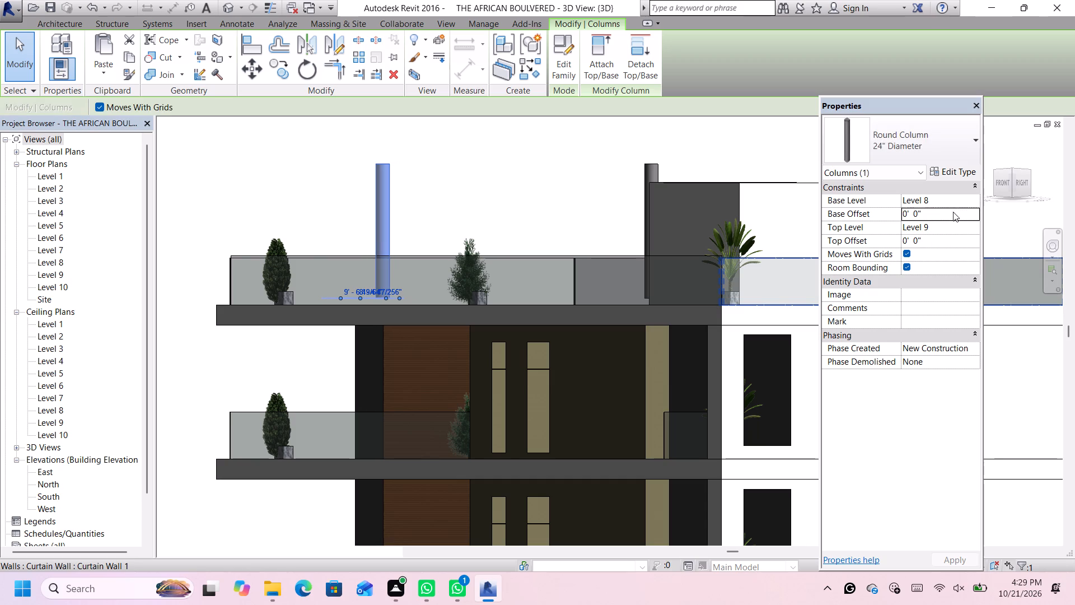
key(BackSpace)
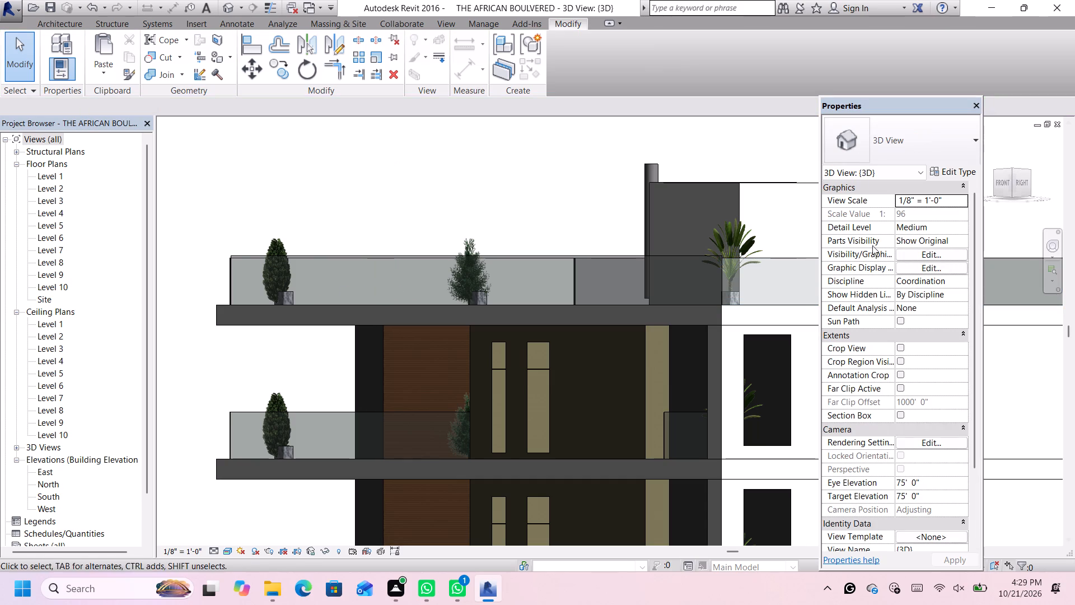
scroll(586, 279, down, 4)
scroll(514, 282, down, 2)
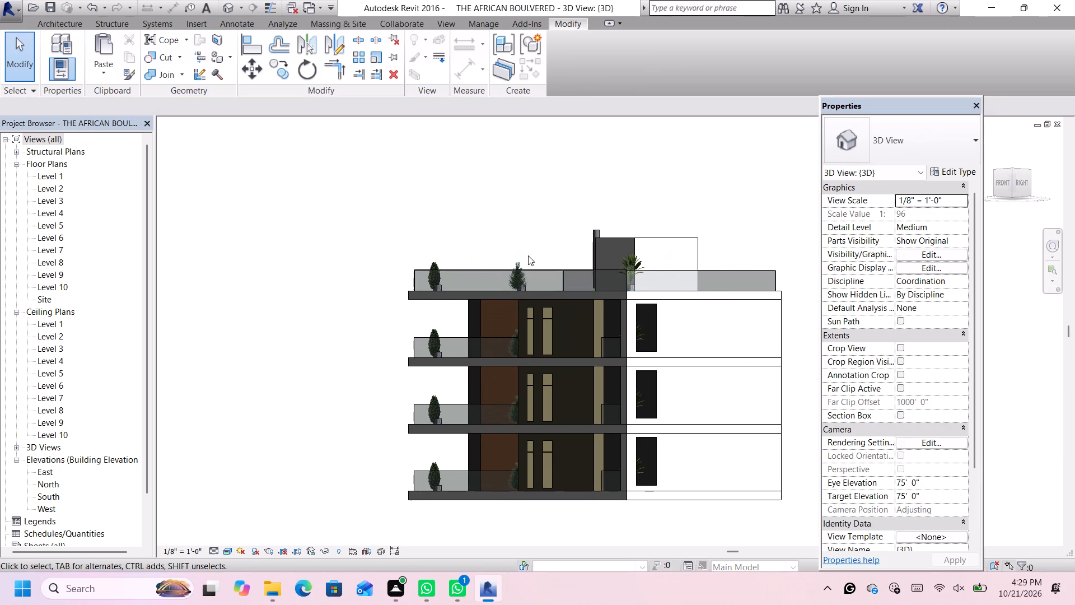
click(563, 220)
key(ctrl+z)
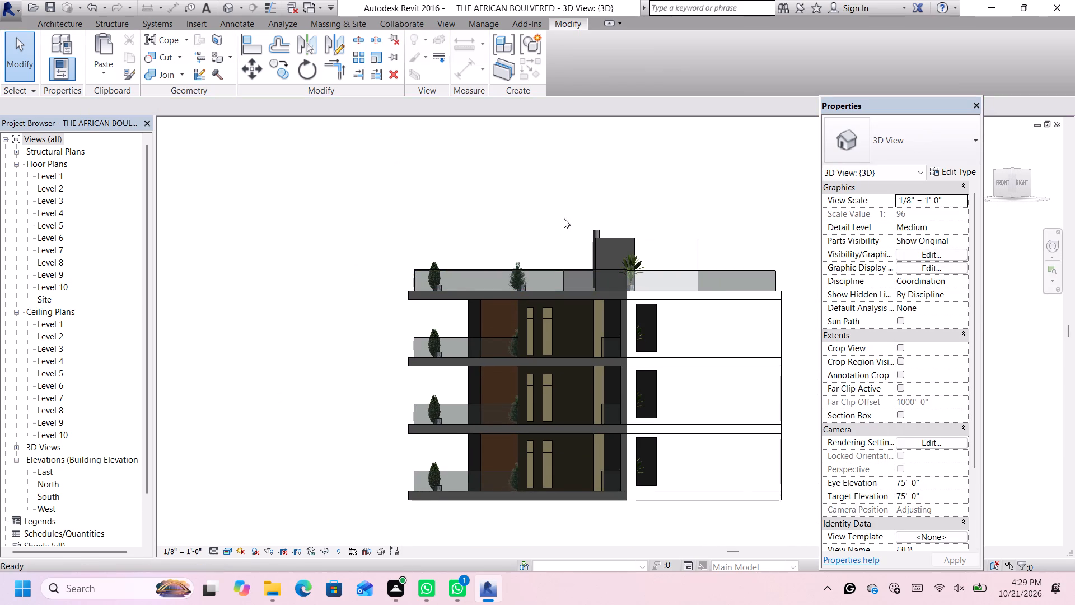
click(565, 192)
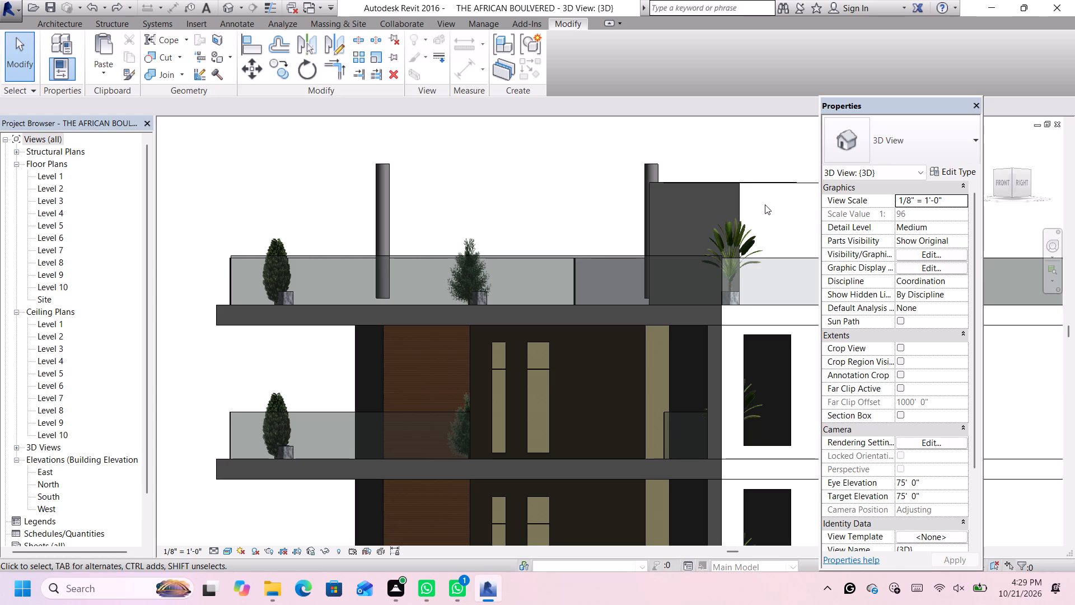
Nudge the round column beside the wall enclosure along the roof terrace until it stands between the middle shrub and the barrier joint.
click(646, 171)
key(Left)
key(Left)
key(Left)
key(Left)
key(Left)
key(Left)
key(Left)
key(Left)
key(Left)
key(Left)
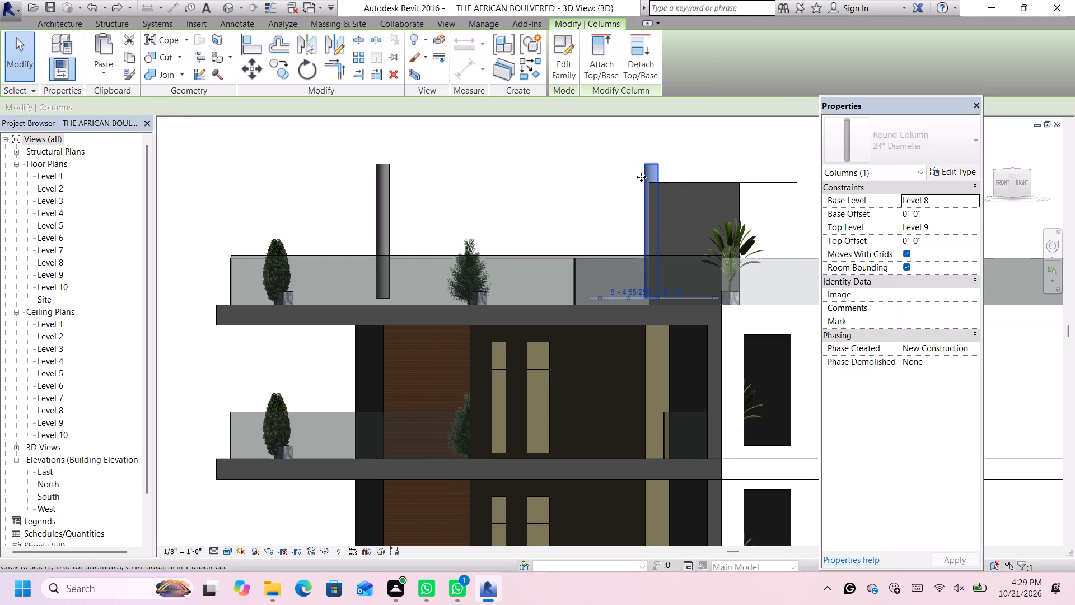
key(Left)
key(Left)
key(Left)
key(Left)
key(Left)
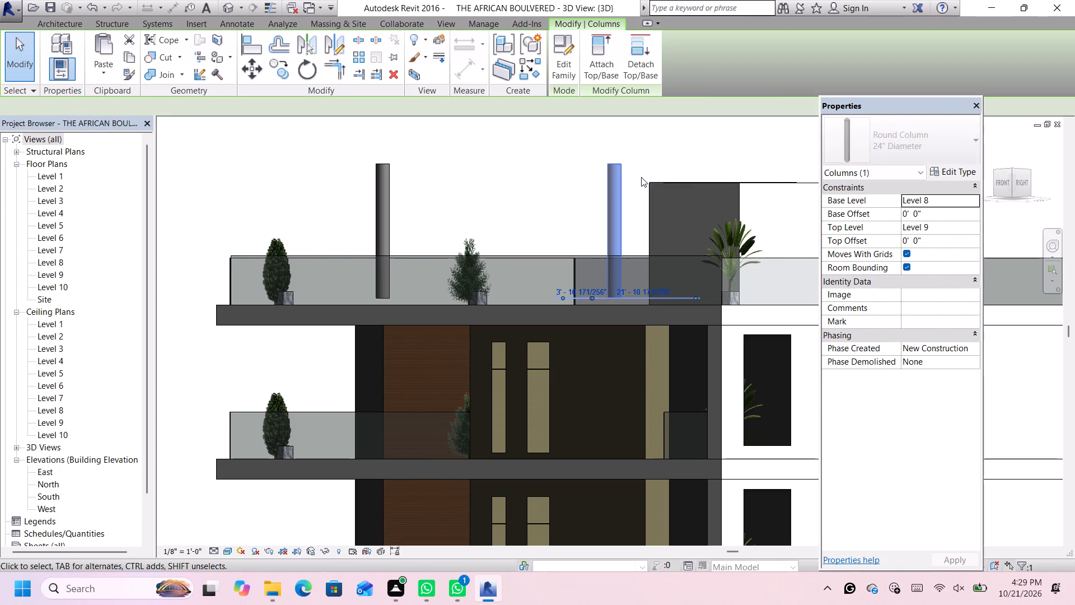
key(Left)
key(Left)
key(Left)
key(Left)
key(Left)
key(Left)
key(Left)
key(Left)
key(Left)
key(Left)
key(Left)
key(Left)
key(Left)
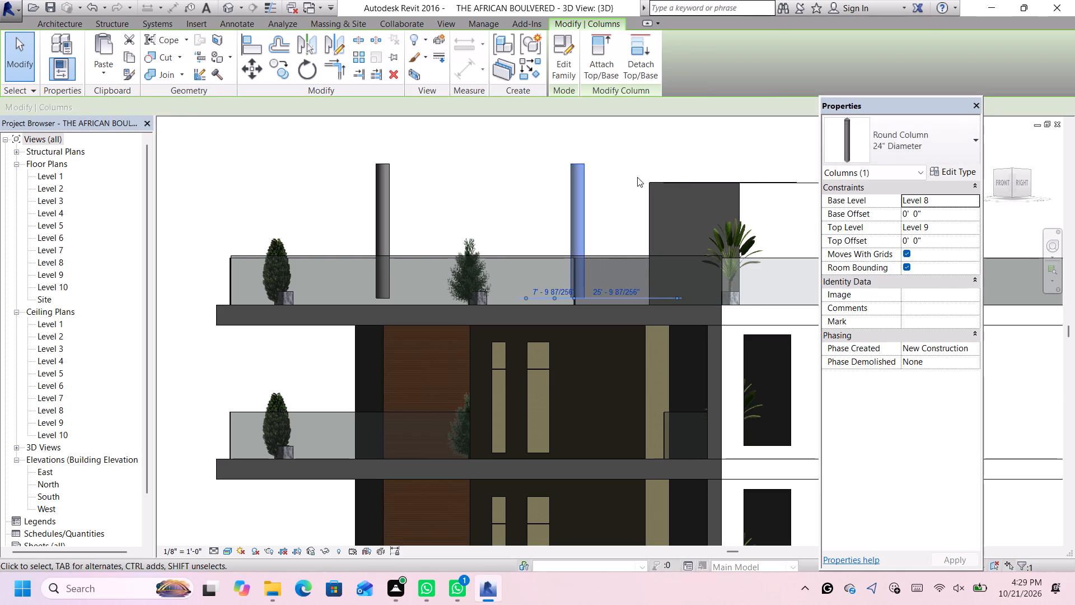
key(Left)
key(Left)
key(Left)
key(Left)
key(Left)
key(Left)
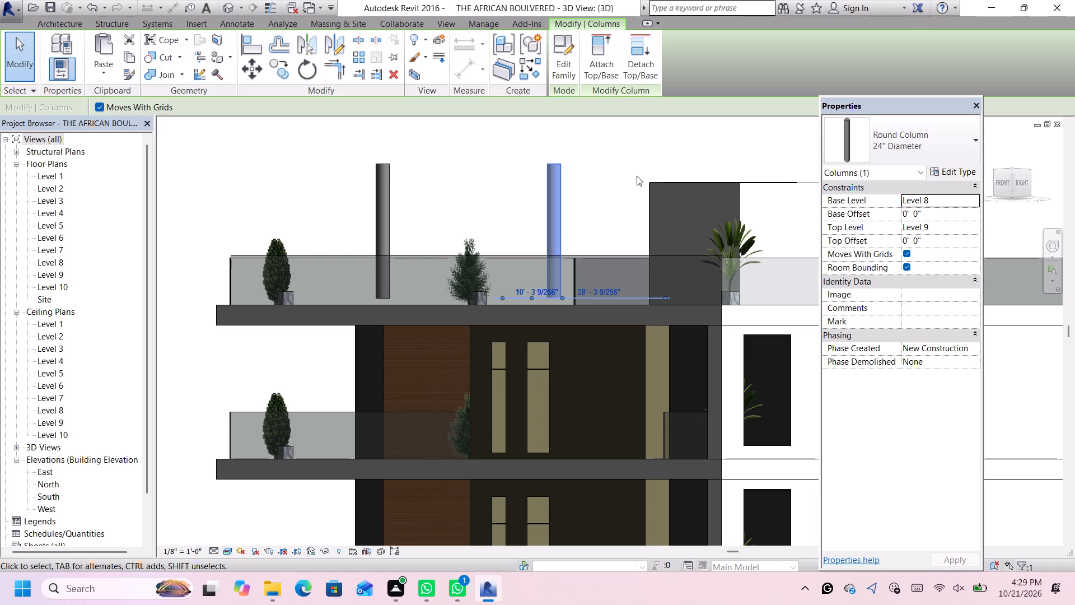
key(Left)
click(599, 177)
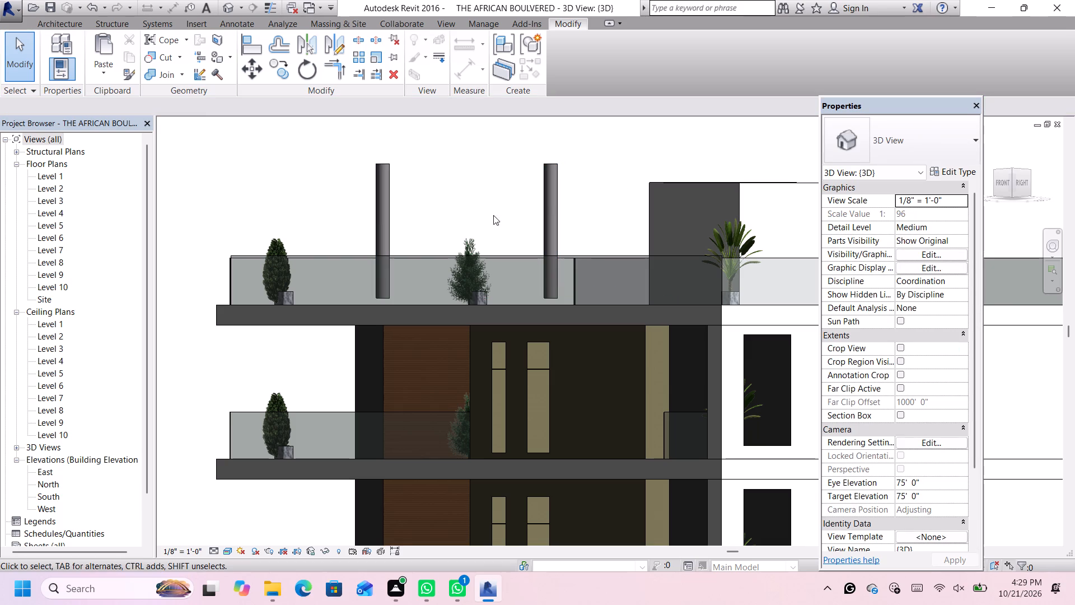
click(544, 199)
key(Left)
key(Left)
key(Left)
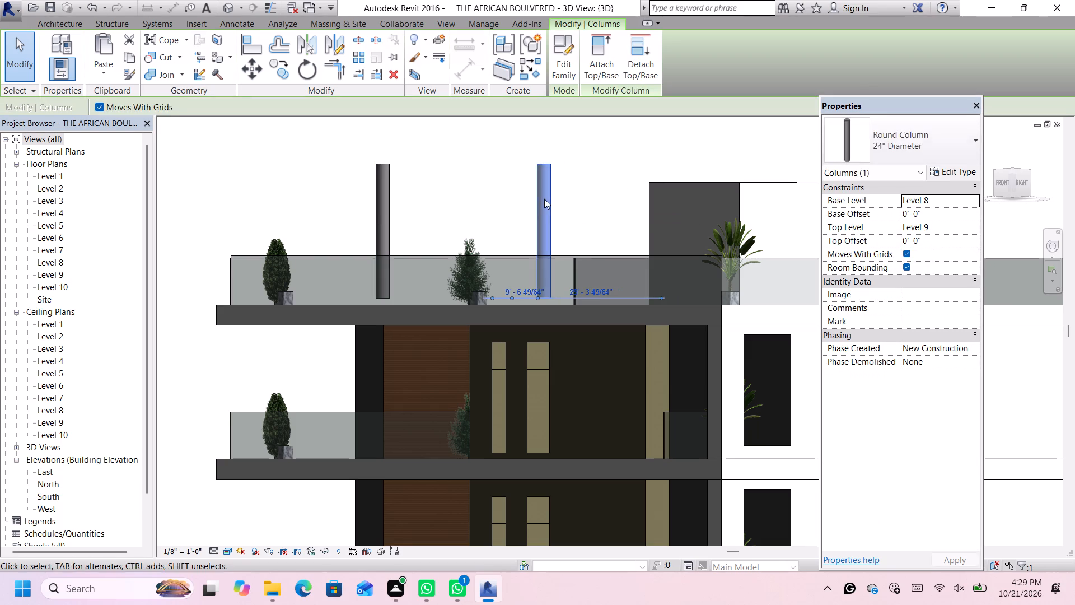
key(Left)
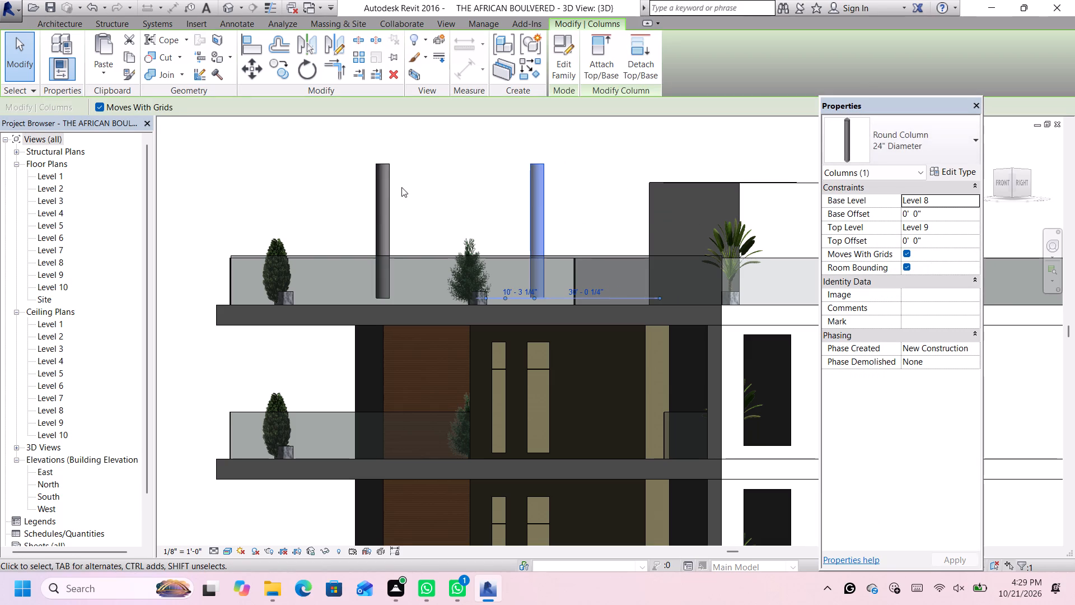
click(404, 179)
Nudge the outer round column three increments farther from the middle shrub, toward the potted conifer.
click(388, 187)
key(Left)
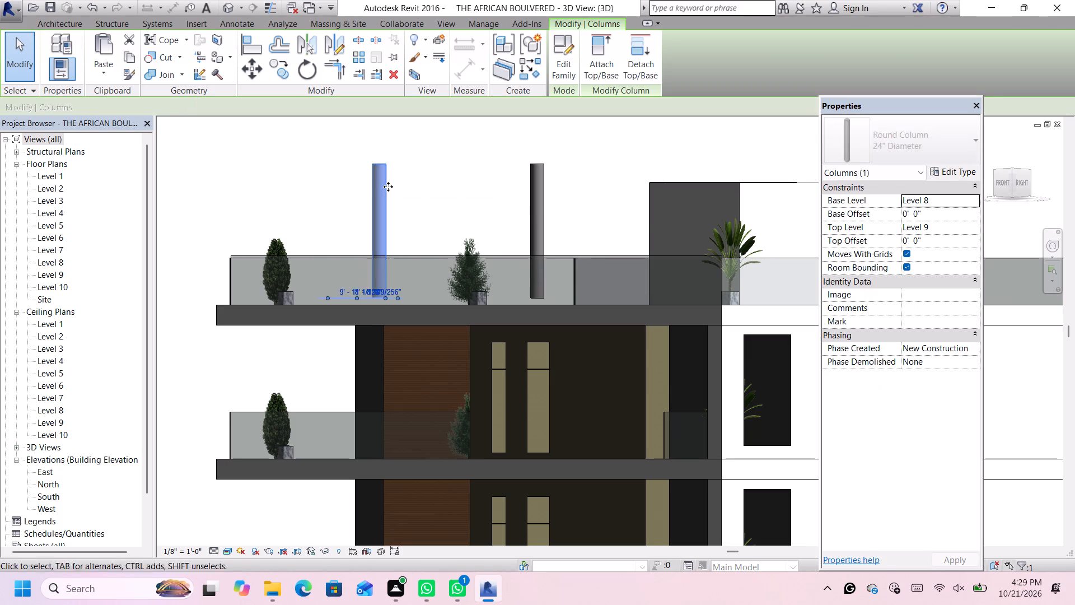
key(Left)
key(Left)
click(390, 184)
Set the base offset of the outer round column, nearest the potted conifer, to -1'.
click(372, 200)
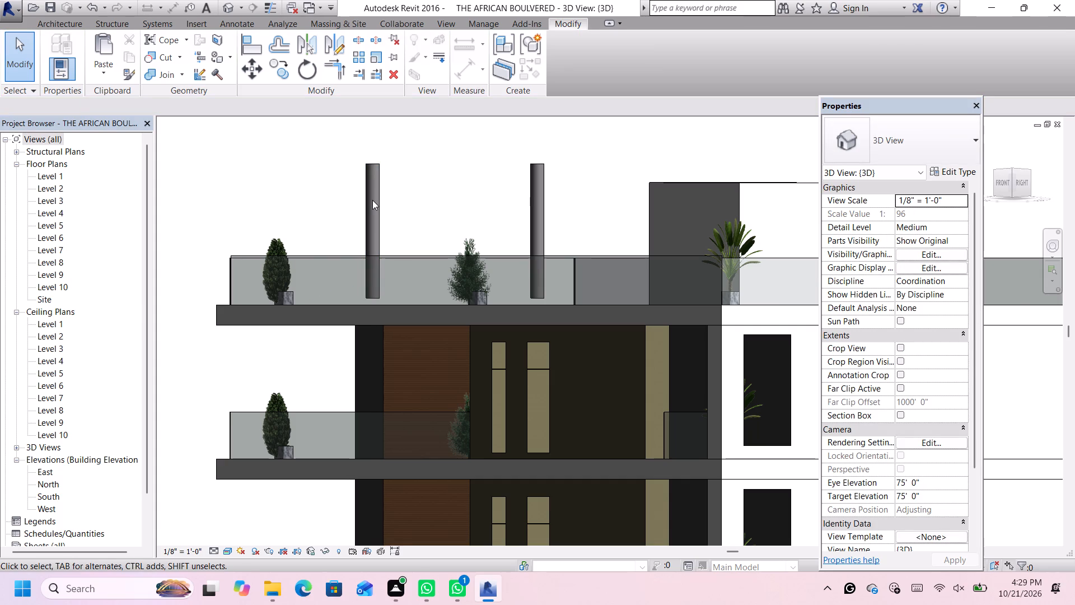
click(376, 191)
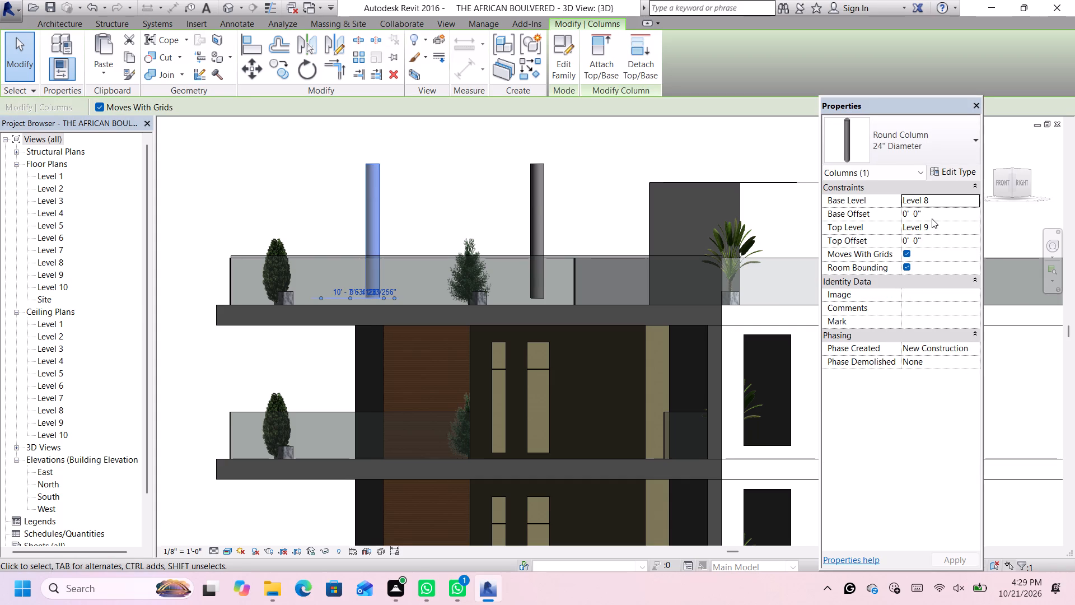
click(932, 218)
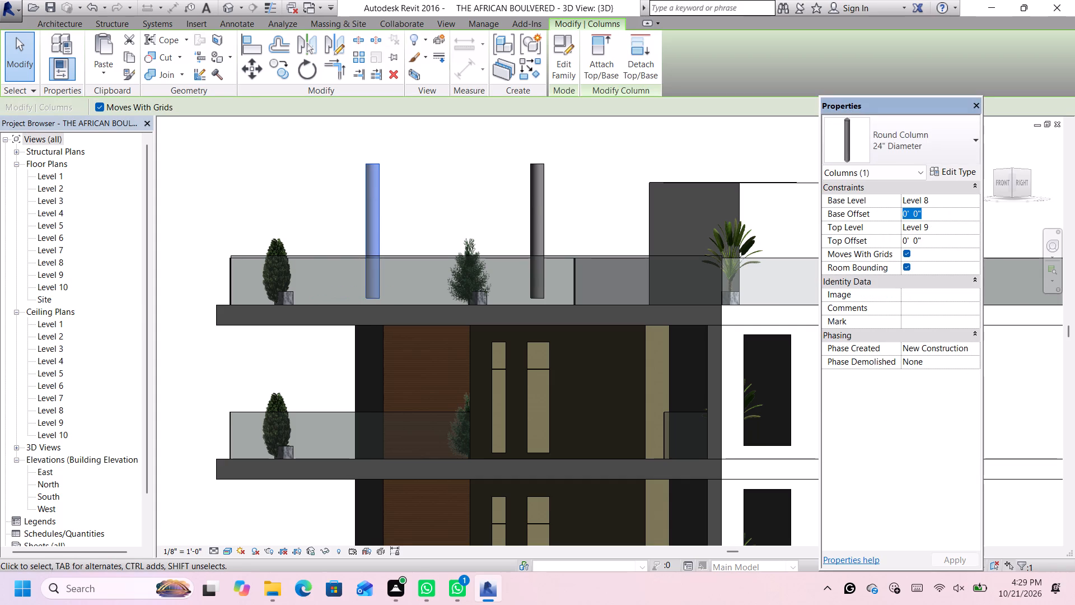
key(Return)
click(941, 216)
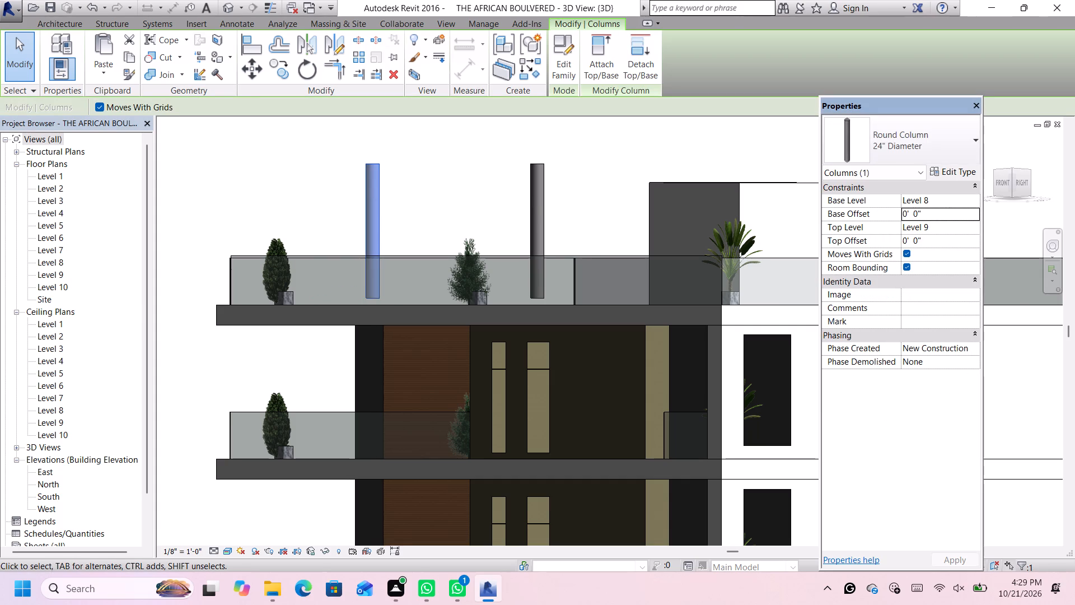
key(BackSpace)
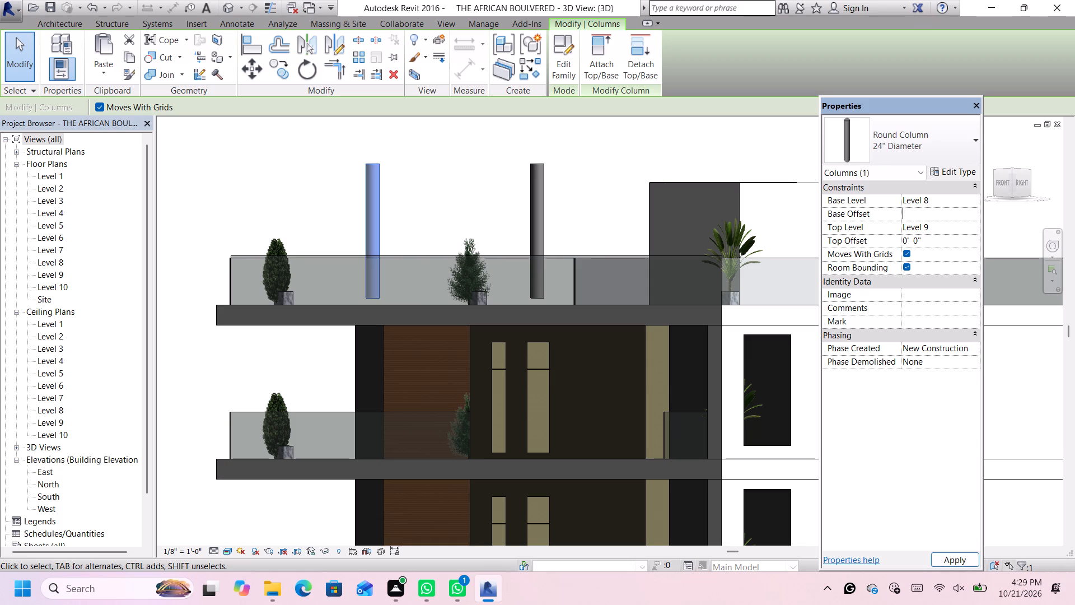
key(minus)
text(1')
key(Return)
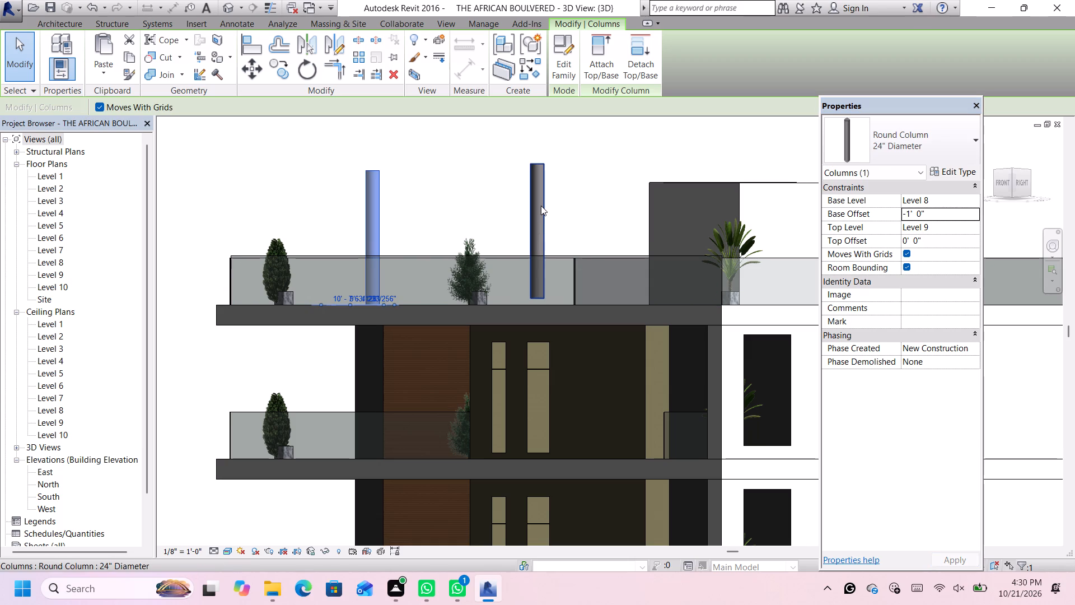
Set the base offset of the other roof terrace round column, nearer the wall enclosure, to -1'.
click(541, 204)
click(924, 213)
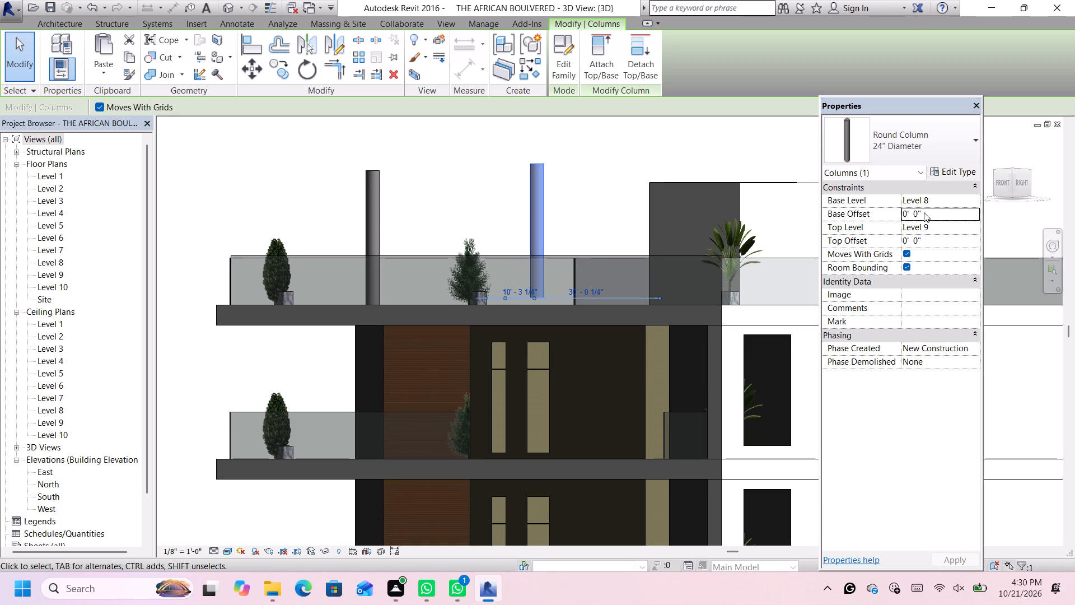
key(BackSpace)
key(BackSpace)
key(BackSpace)
key(BackSpace)
key(BackSpace)
key(BackSpace)
key(BackSpace)
key(BackSpace)
key(BackSpace)
key(BackSpace)
key(BackSpace)
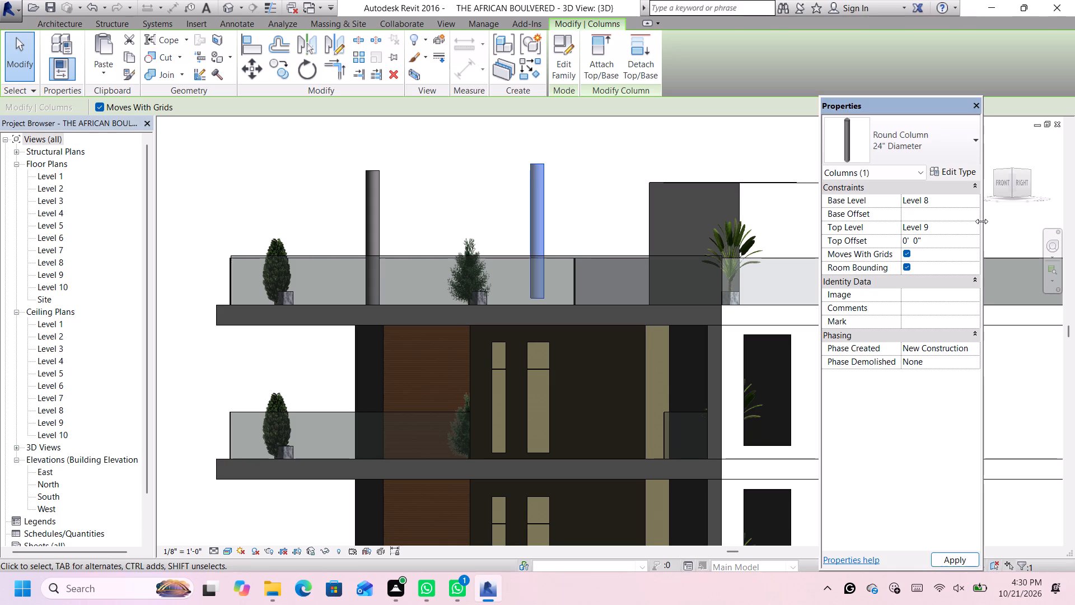
key(minus)
key(1)
key(apostrophe)
key(Return)
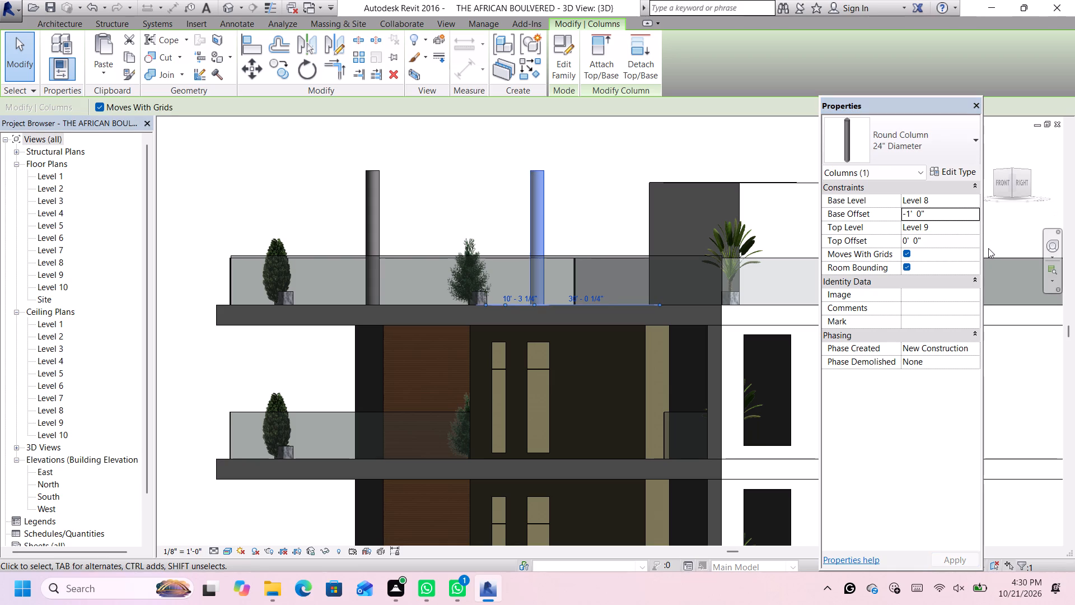
click(602, 180)
Examine the two round columns' height and spacing against the wall enclosure and the whole block.
scroll(603, 184, down, 4)
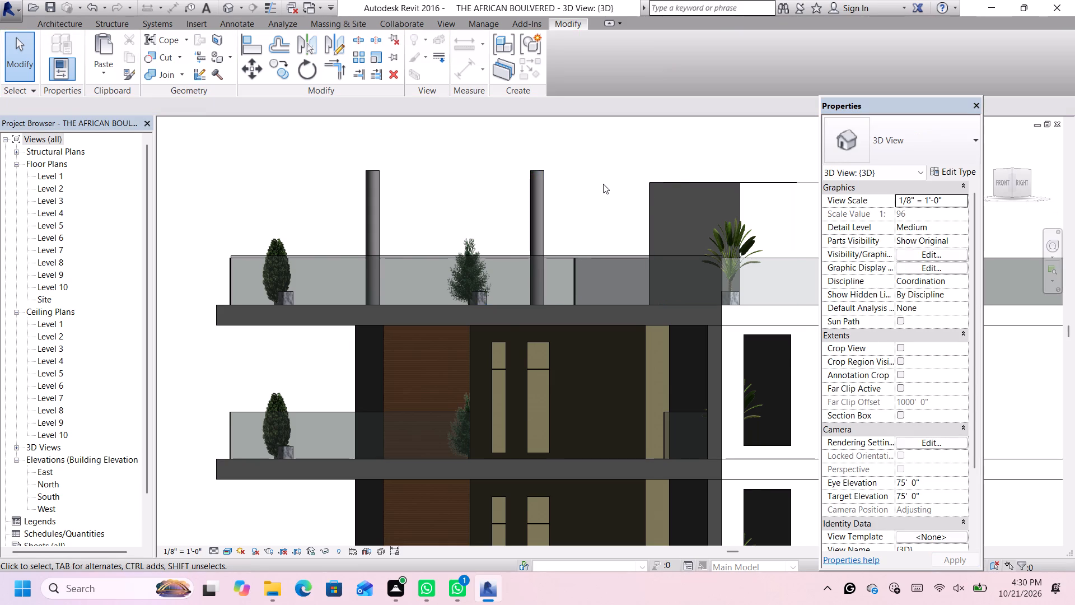
scroll(603, 184, down, 6)
scroll(682, 142, up, 1)
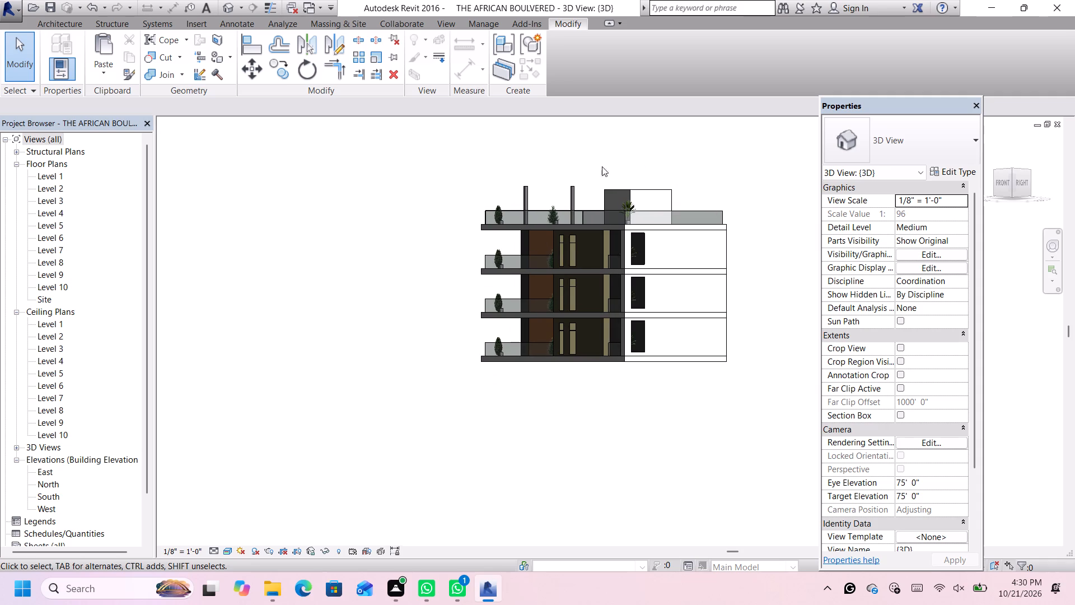
scroll(589, 170, up, 3)
scroll(582, 181, down, 2)
scroll(583, 163, up, 5)
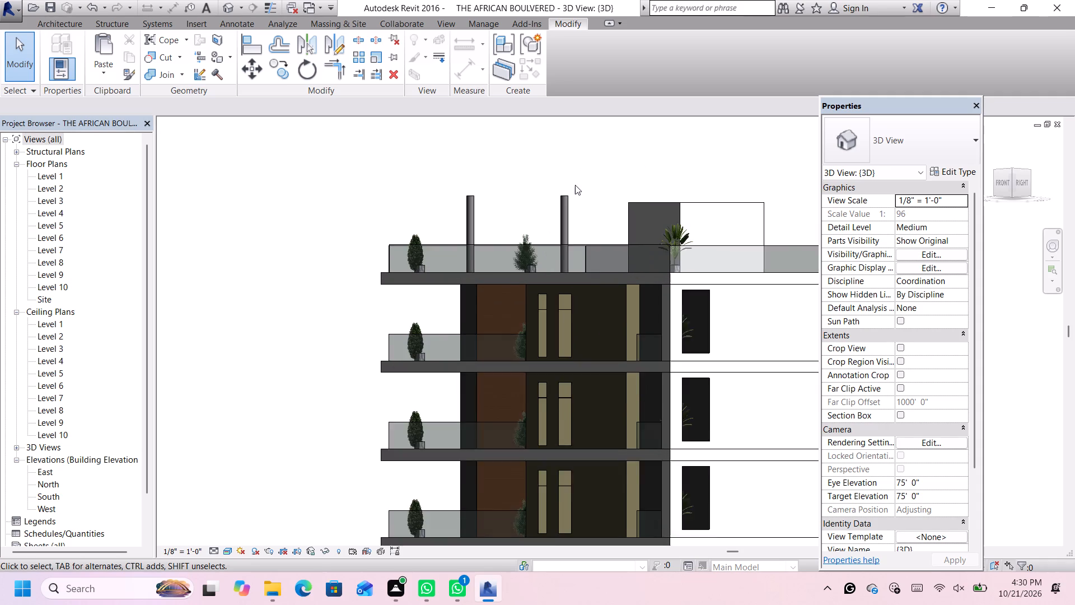
scroll(572, 206, up, 3)
Open the roof terrace Round Column's family for editing and set its extrusion end to 18'.
click(564, 197)
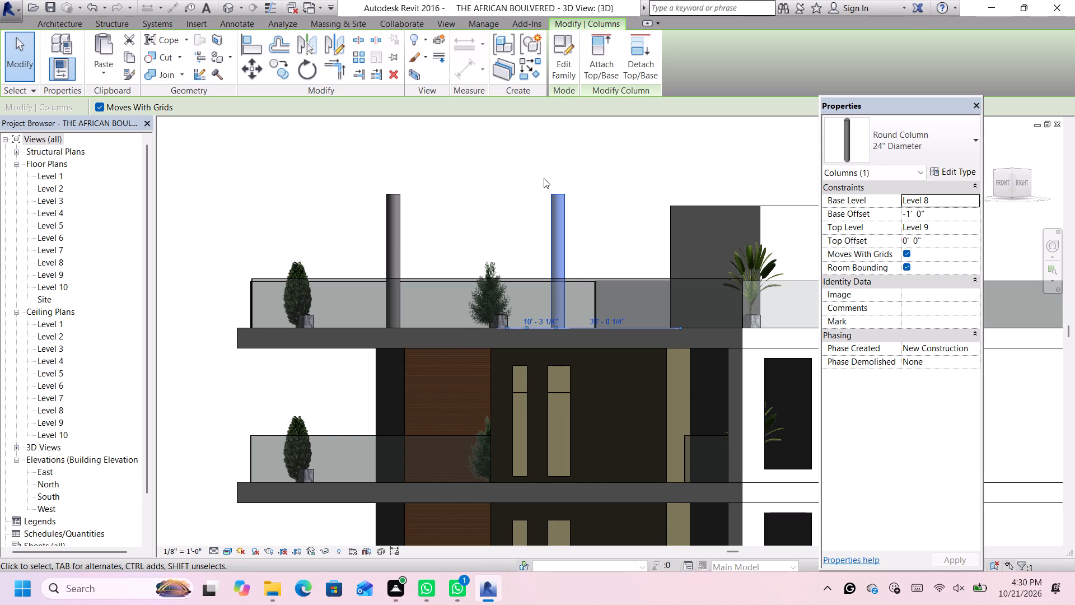
scroll(544, 180, down, 6)
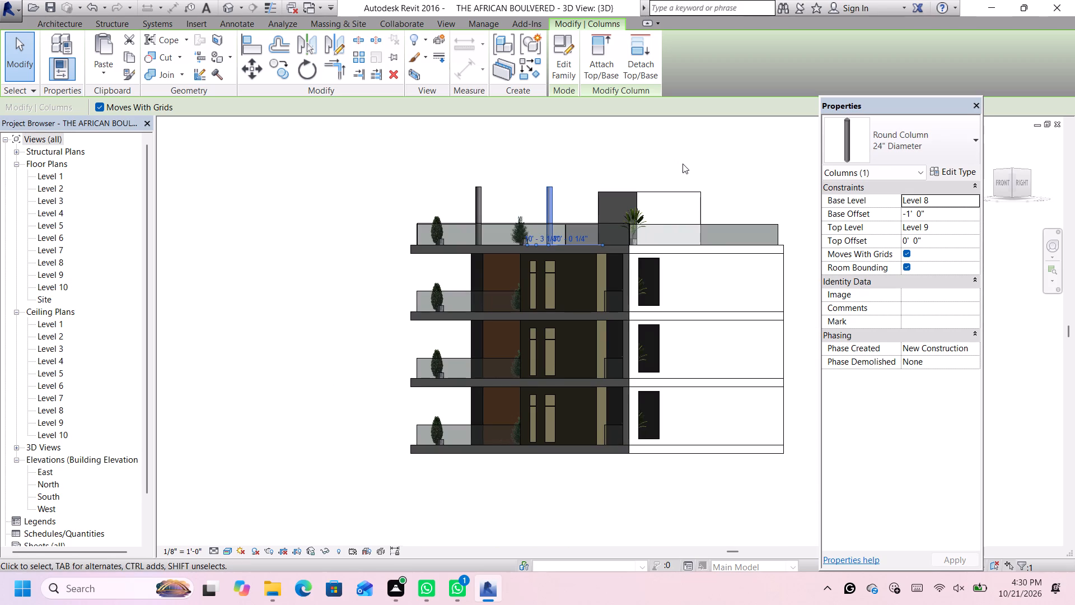
scroll(483, 160, up, 3)
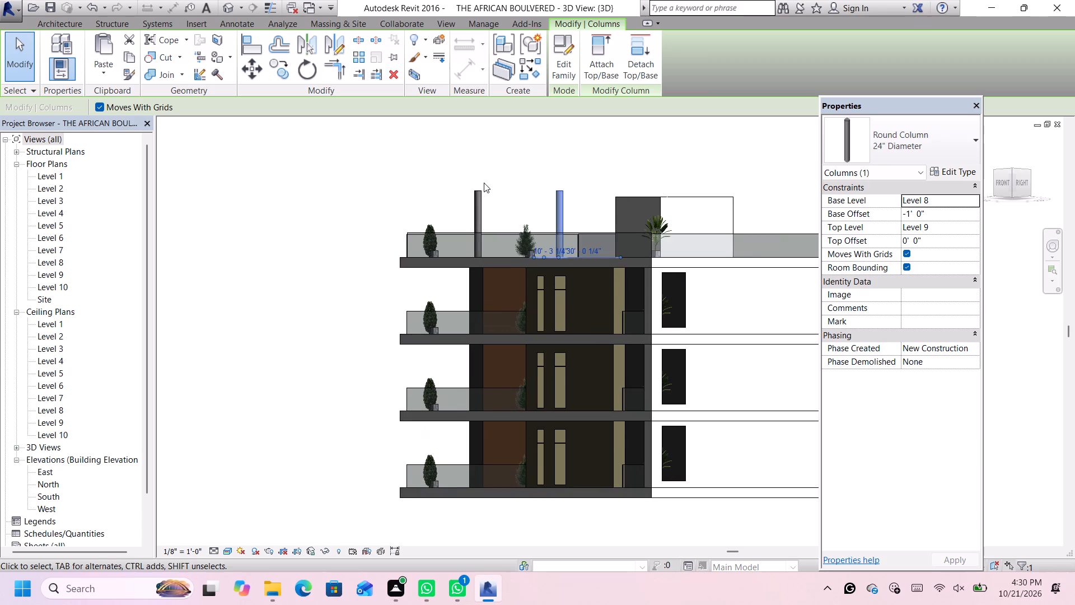
scroll(484, 183, up, 1)
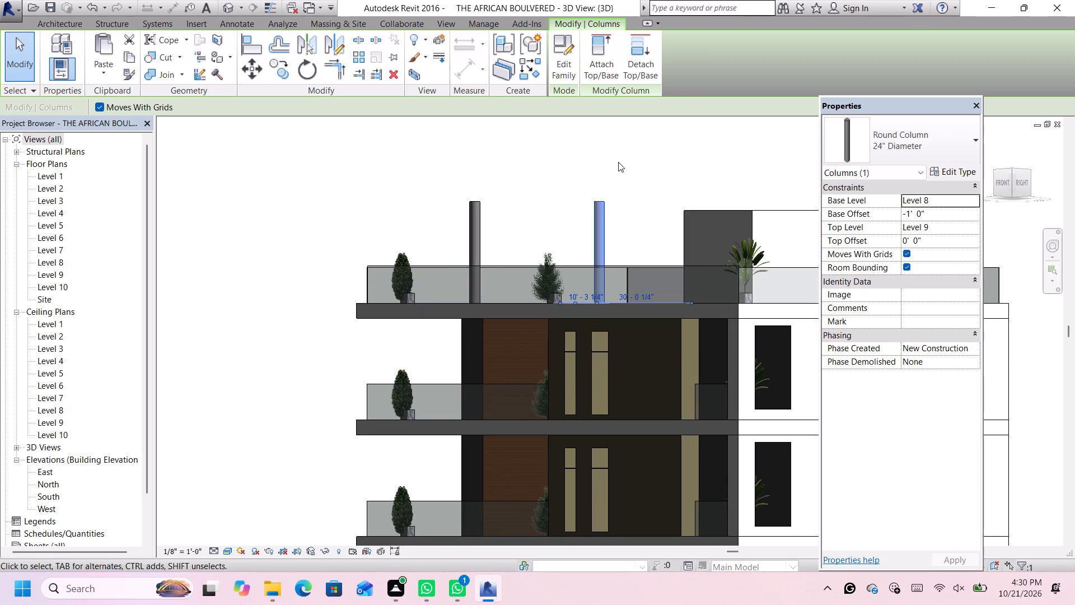
scroll(681, 211, down, 4)
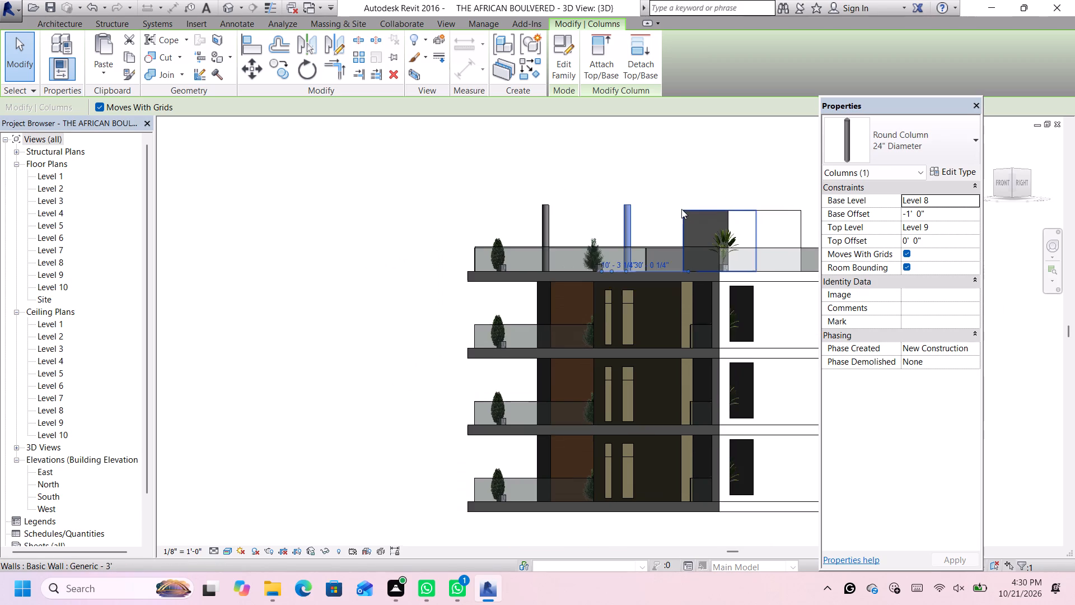
scroll(703, 180, up, 1)
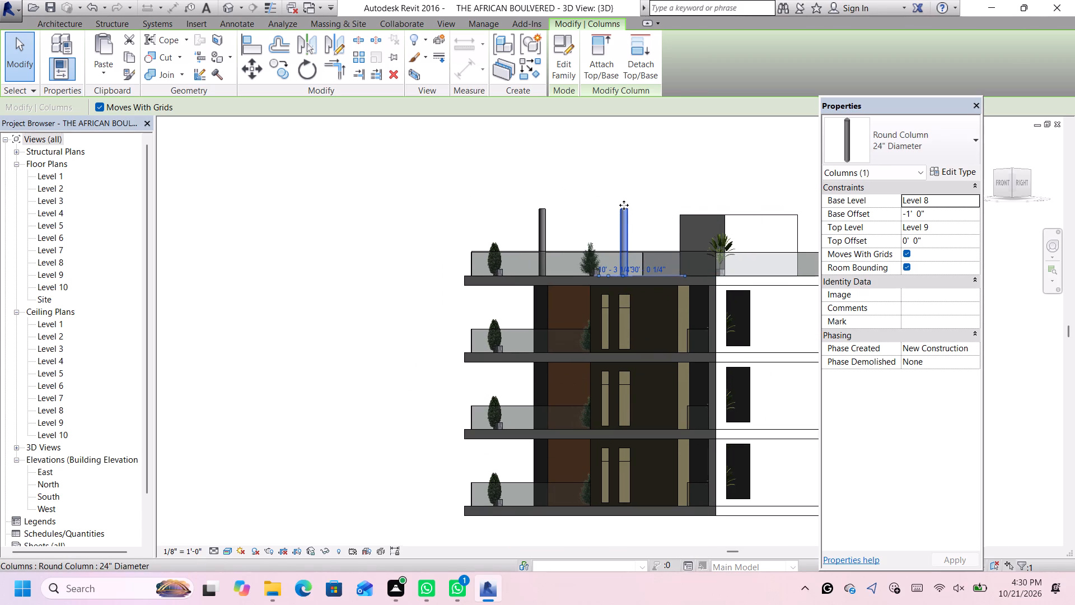
scroll(624, 205, up, 2)
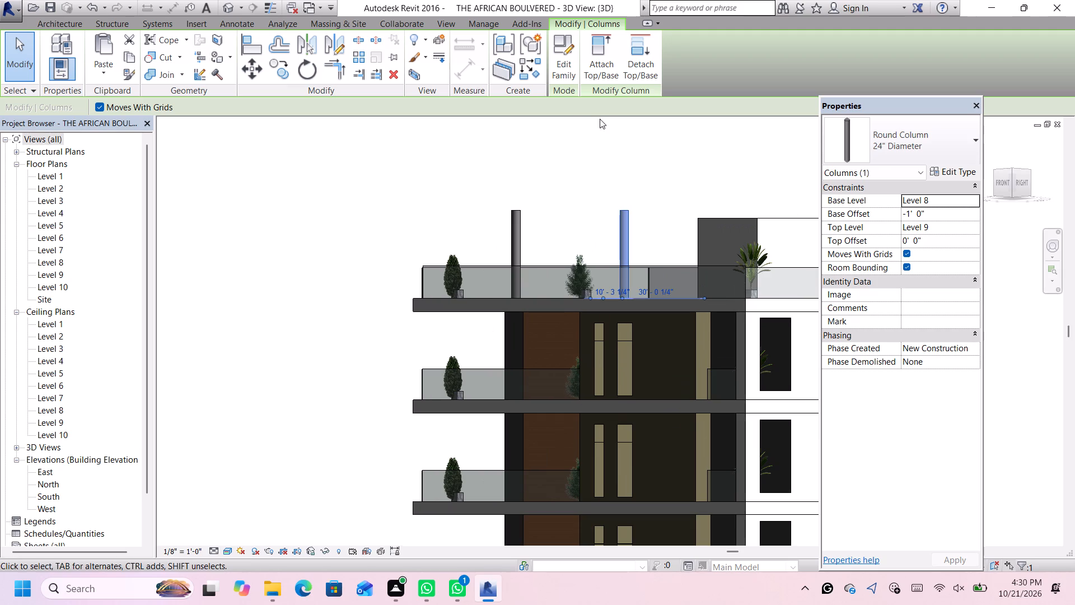
click(567, 59)
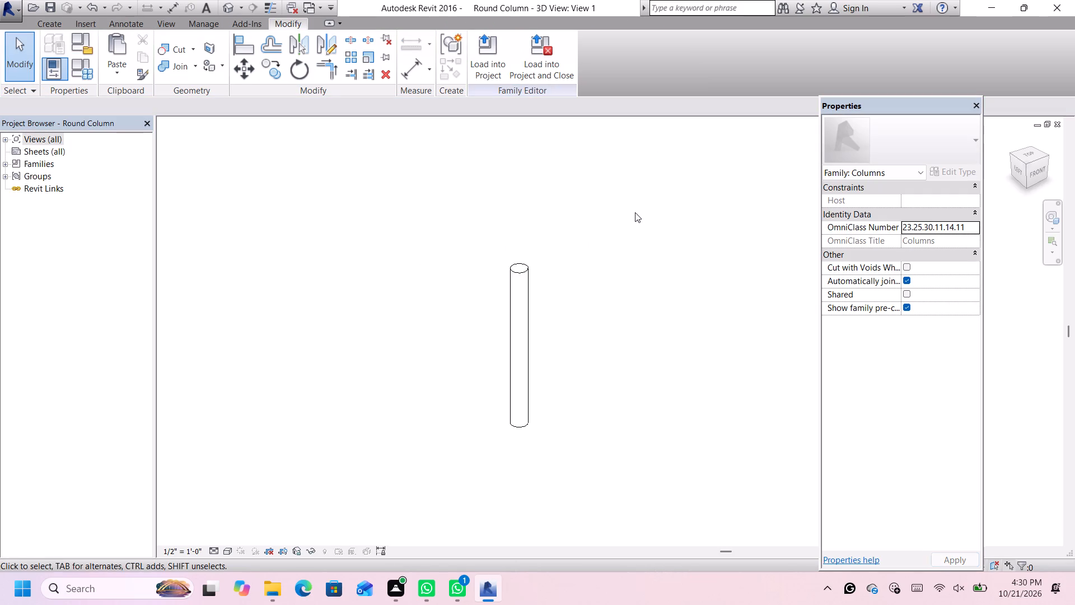
click(524, 295)
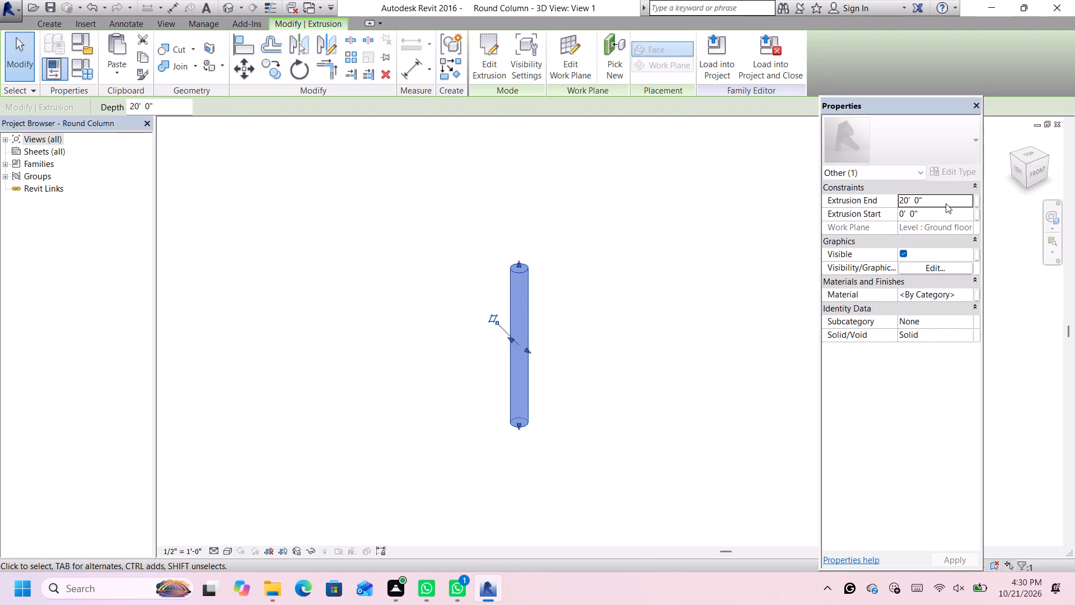
click(946, 203)
key(BackSpace)
key(1)
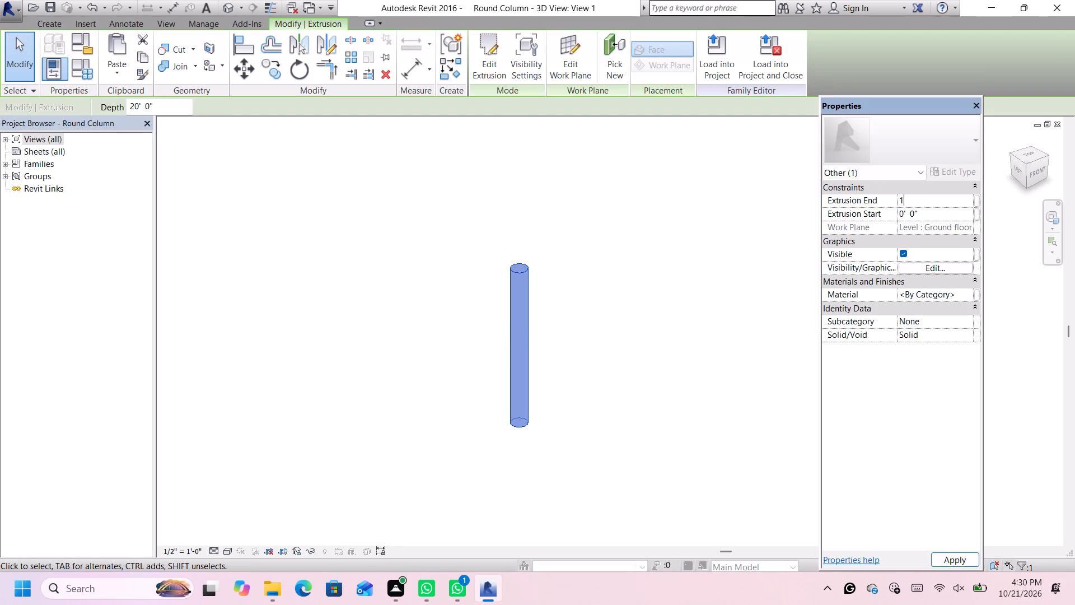
text(8')
key(Return)
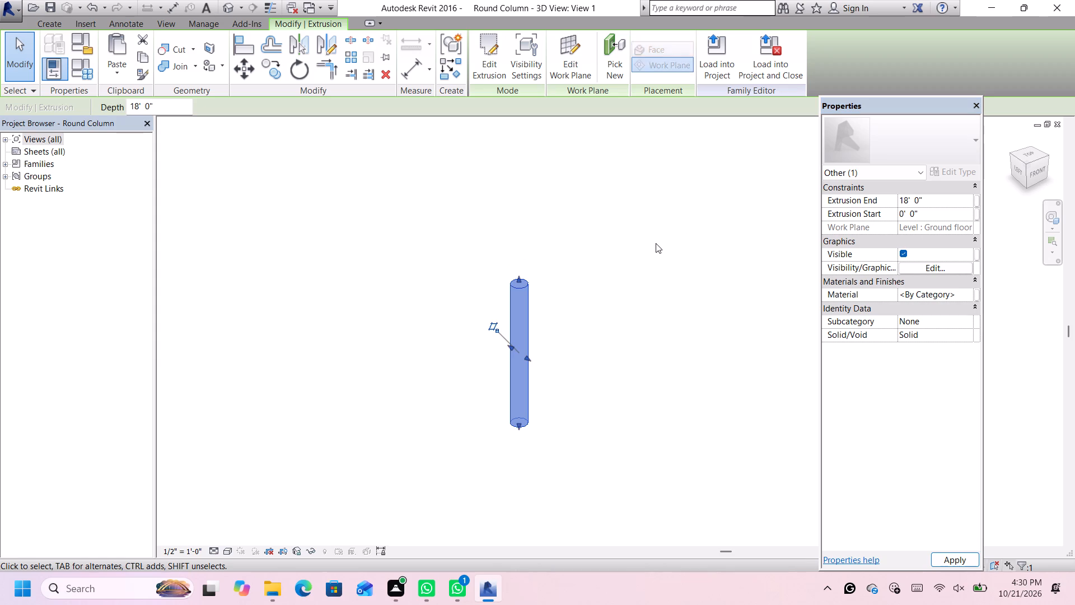
Load the edited Round Column family into the African Boulvered project, overwriting the existing version.
click(705, 57)
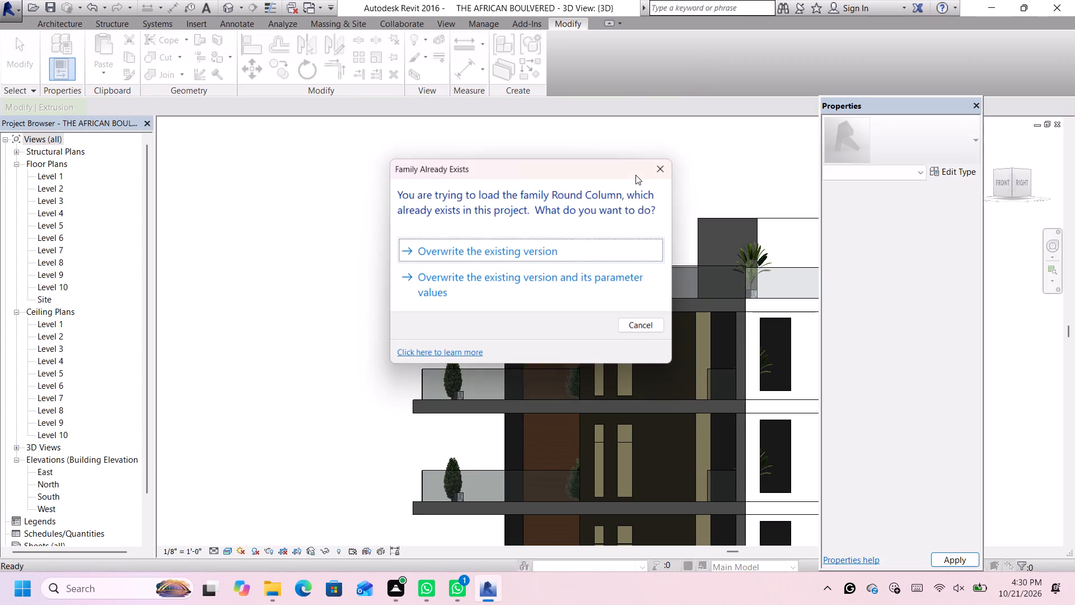
click(608, 246)
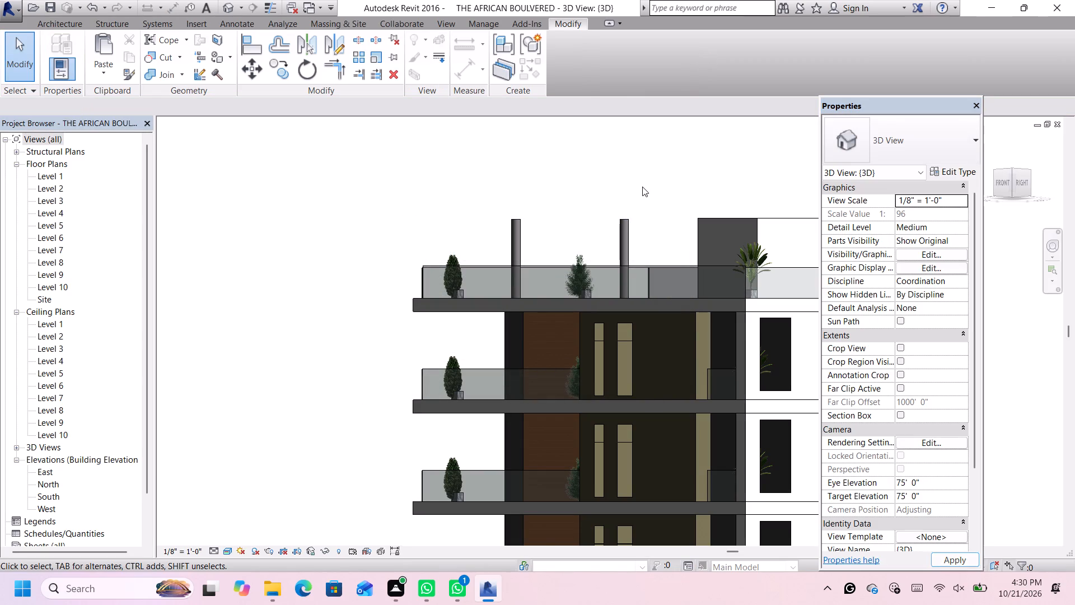
Examine the two roof terrace columns' height against the wall enclosure and the whole block from the front.
click(642, 187)
scroll(642, 187, down, 6)
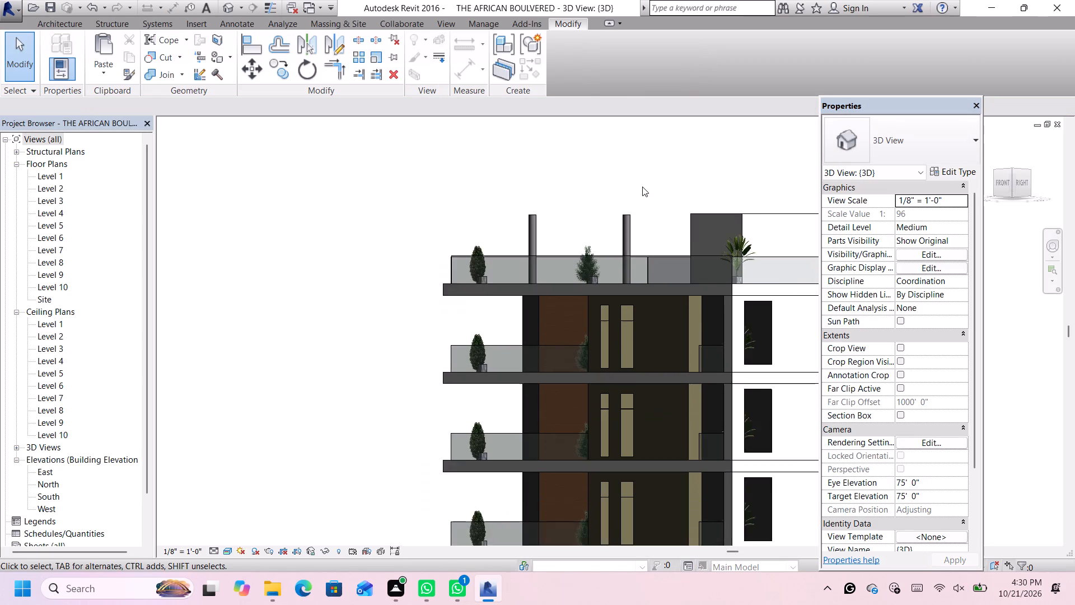
middle_drag(644, 189, 669, 200)
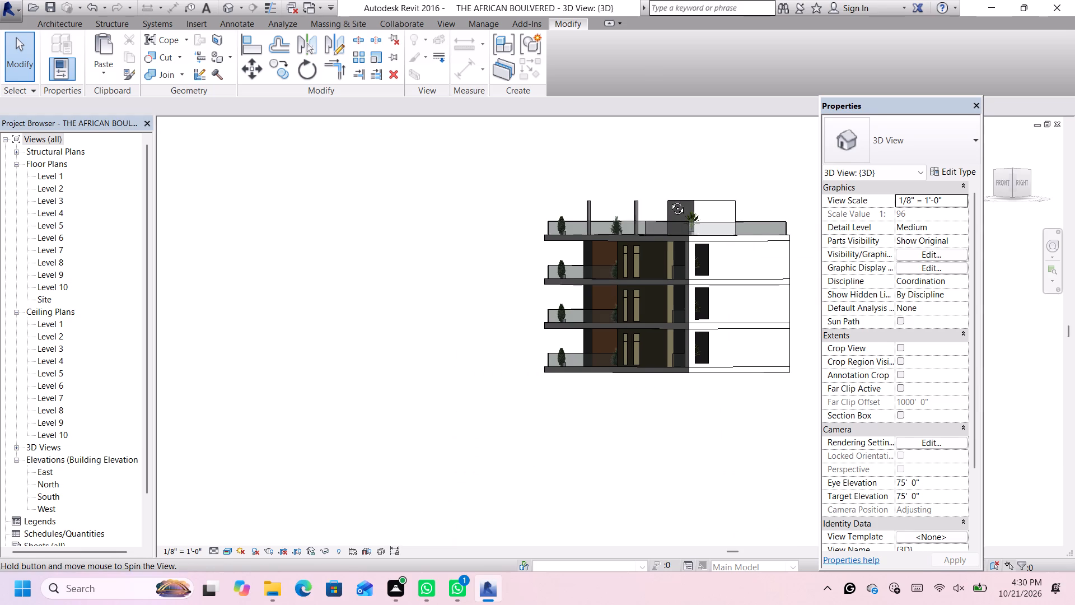
middle_drag(669, 200, 769, 214)
scroll(656, 203, up, 1)
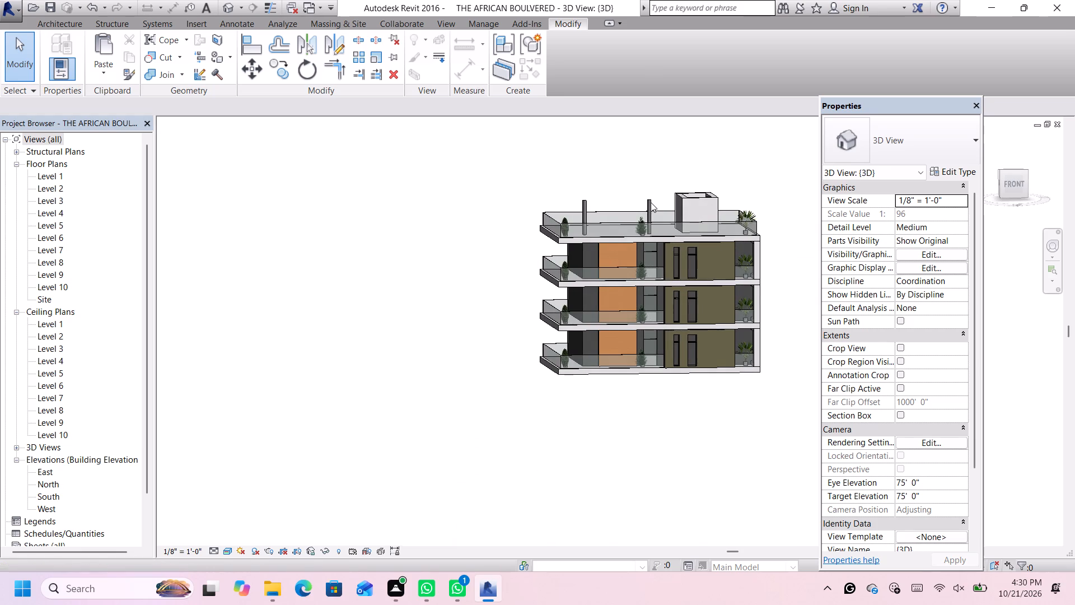
scroll(651, 202, up, 7)
scroll(657, 221, down, 4)
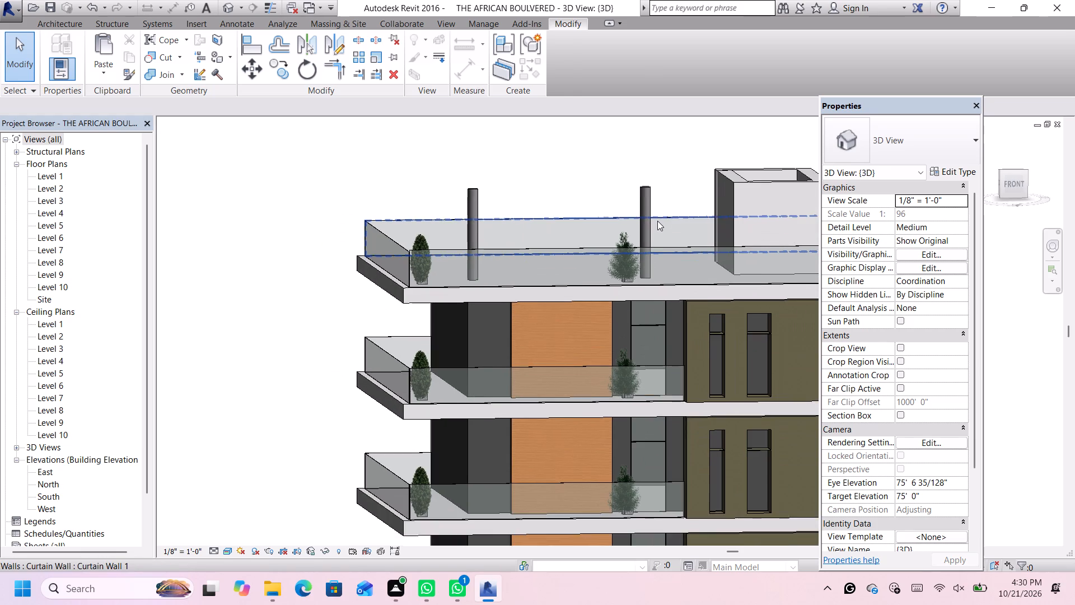
scroll(721, 151, down, 2)
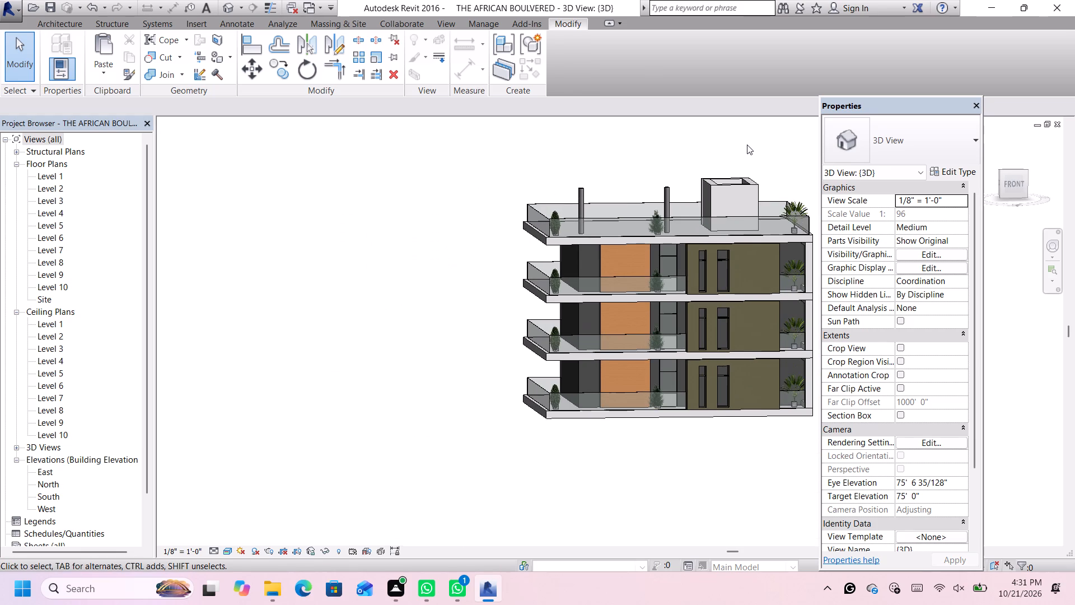
scroll(747, 145, up, 2)
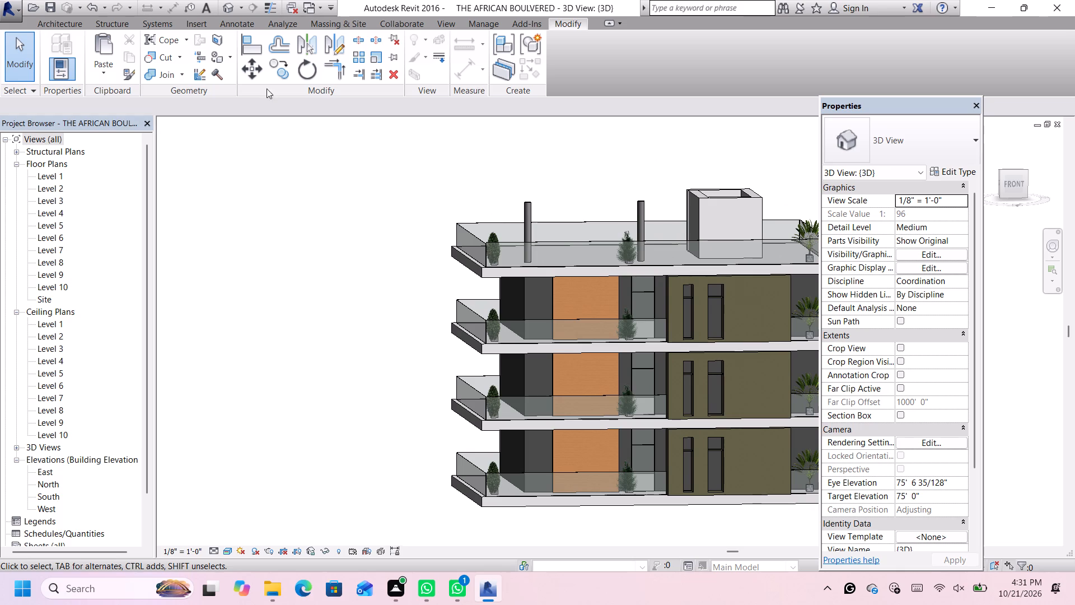
Open the South elevation and check the roof terrace enclosure and columns against the upper levels.
click(52, 23)
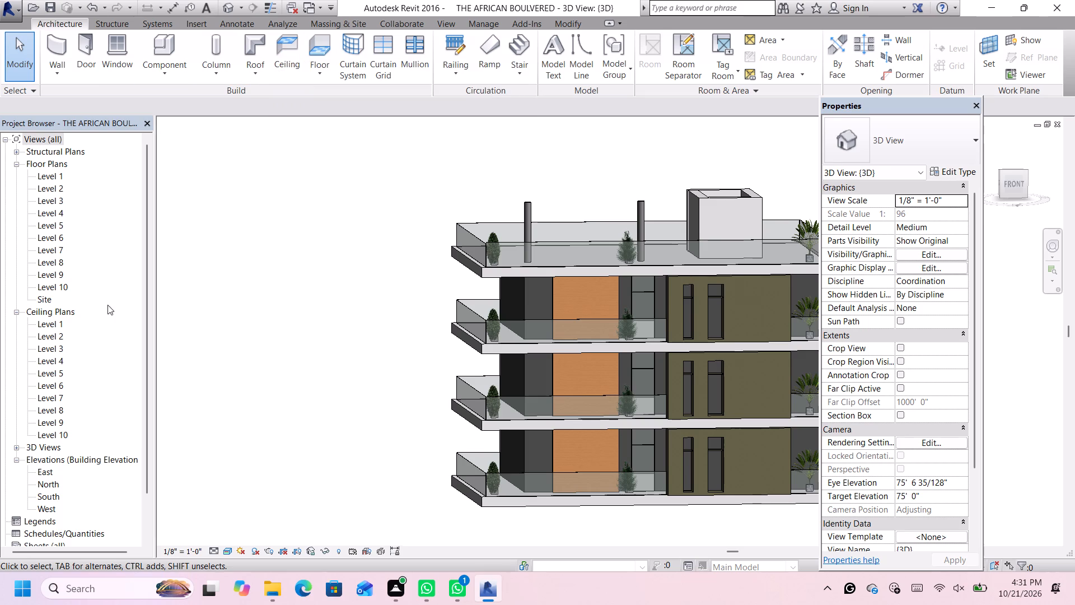
click(53, 497)
double_click(53, 497)
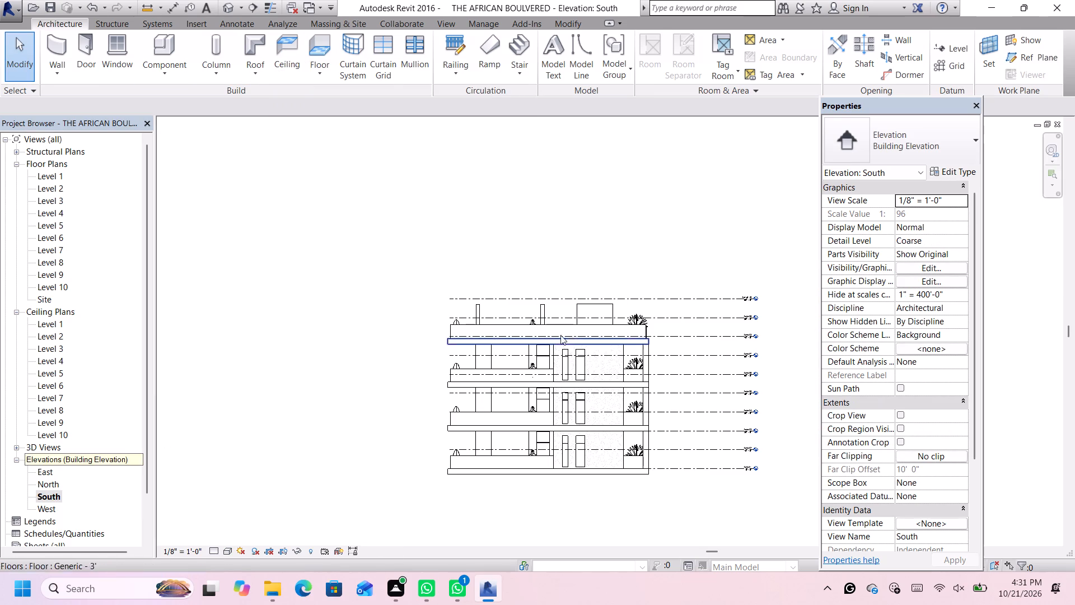
scroll(740, 315, up, 7)
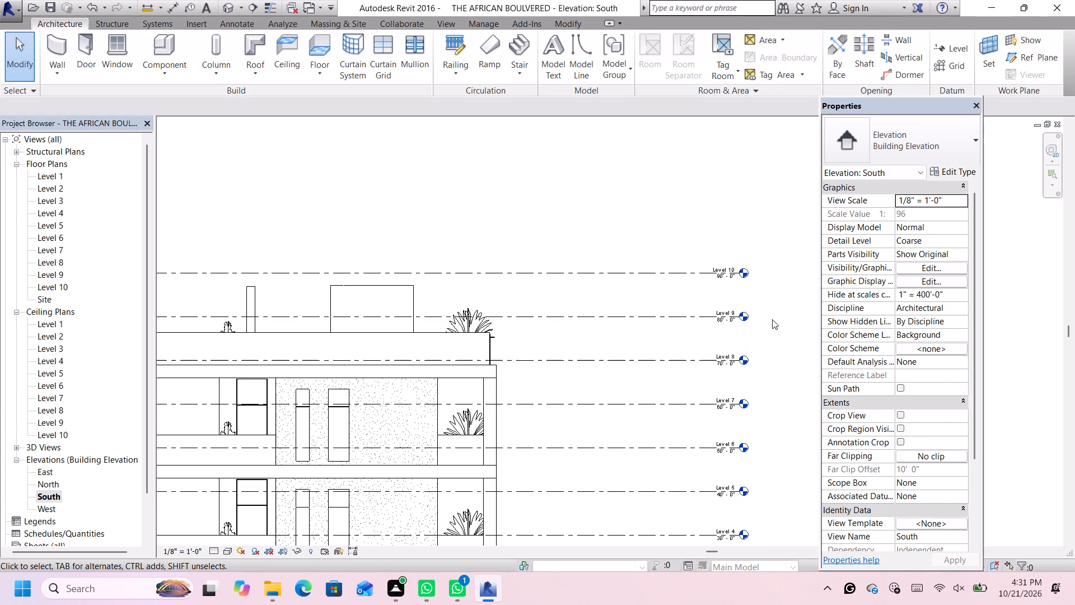
scroll(772, 319, down, 5)
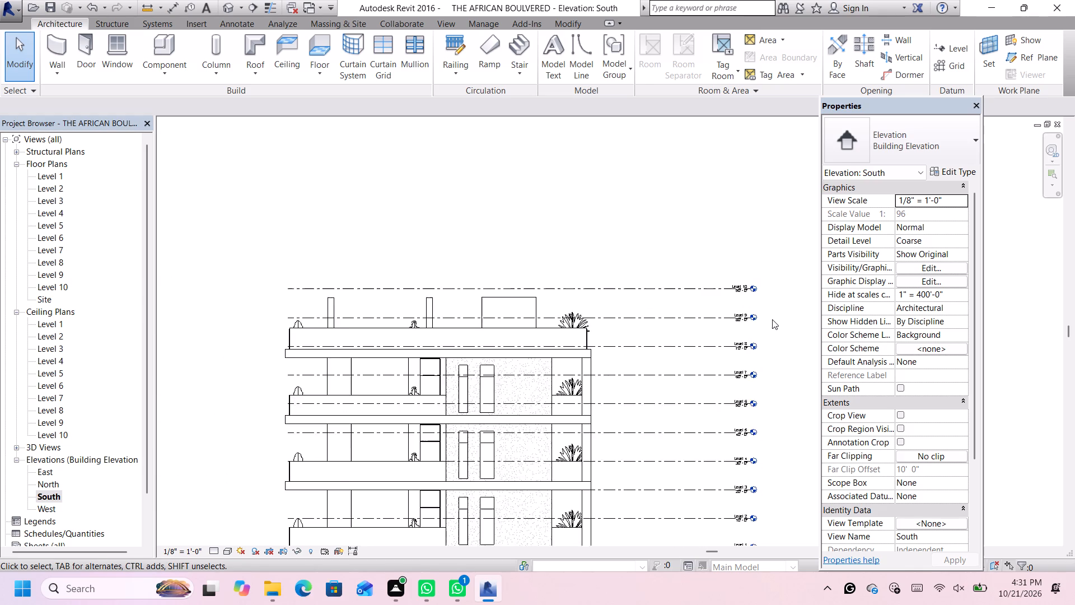
On the Level 9 plan, create a rectangular Generic - 12" floor of about 1336 SF around the wall enclosure, reaching toward the palm.
double_click(58, 269)
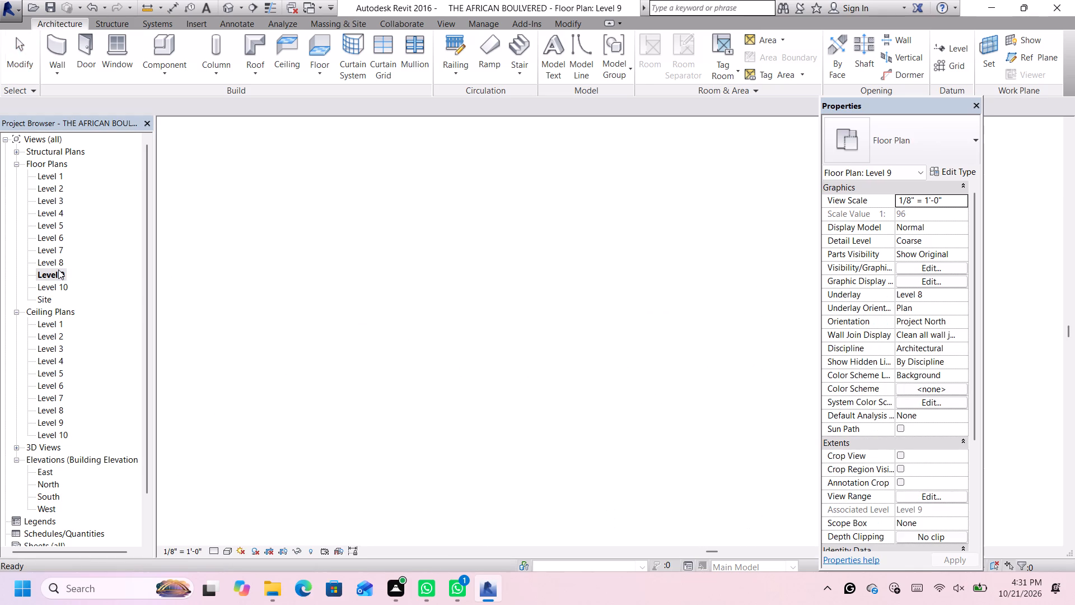
scroll(600, 274, up, 1)
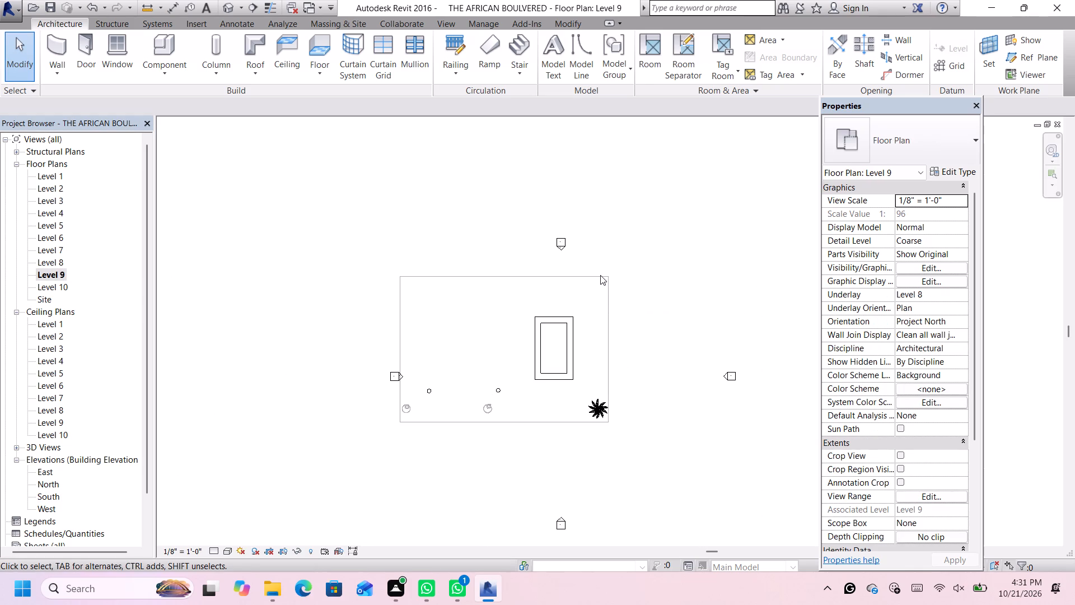
click(325, 42)
scroll(563, 336, up, 5)
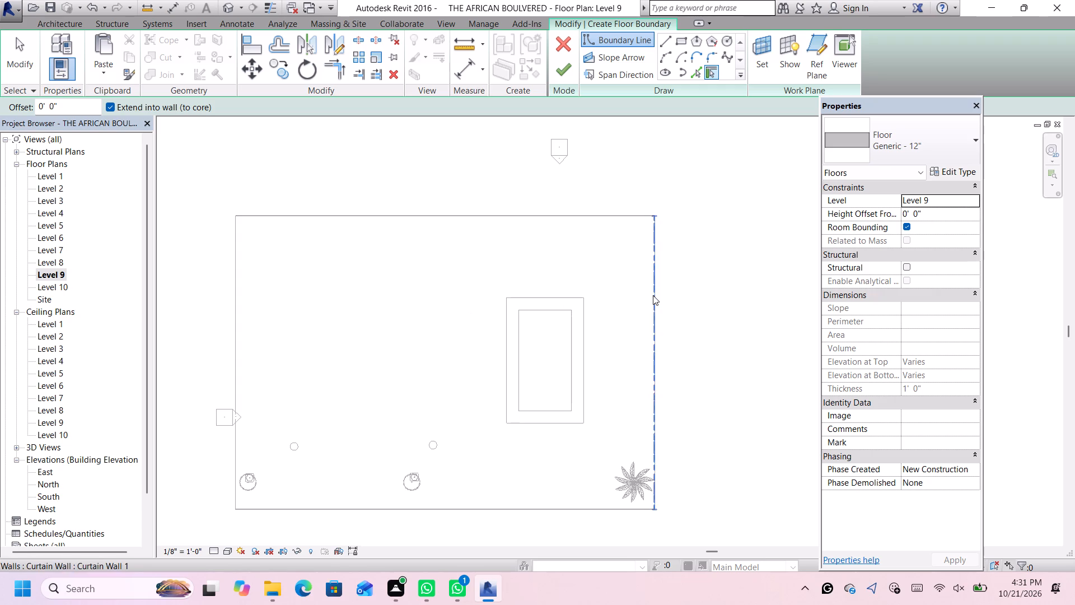
click(684, 41)
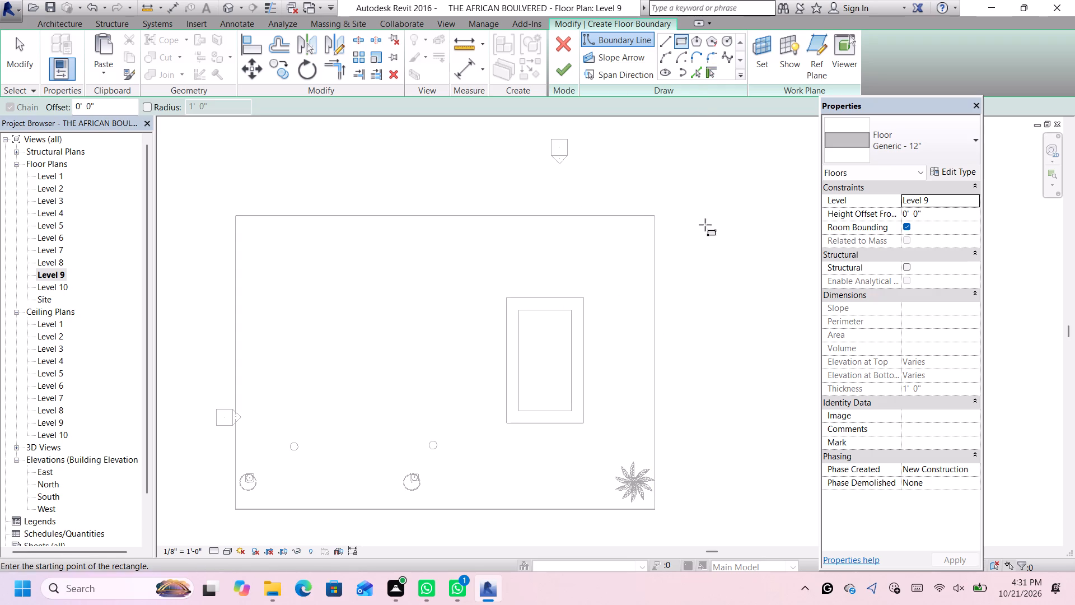
scroll(584, 314, down, 2)
scroll(587, 396, up, 3)
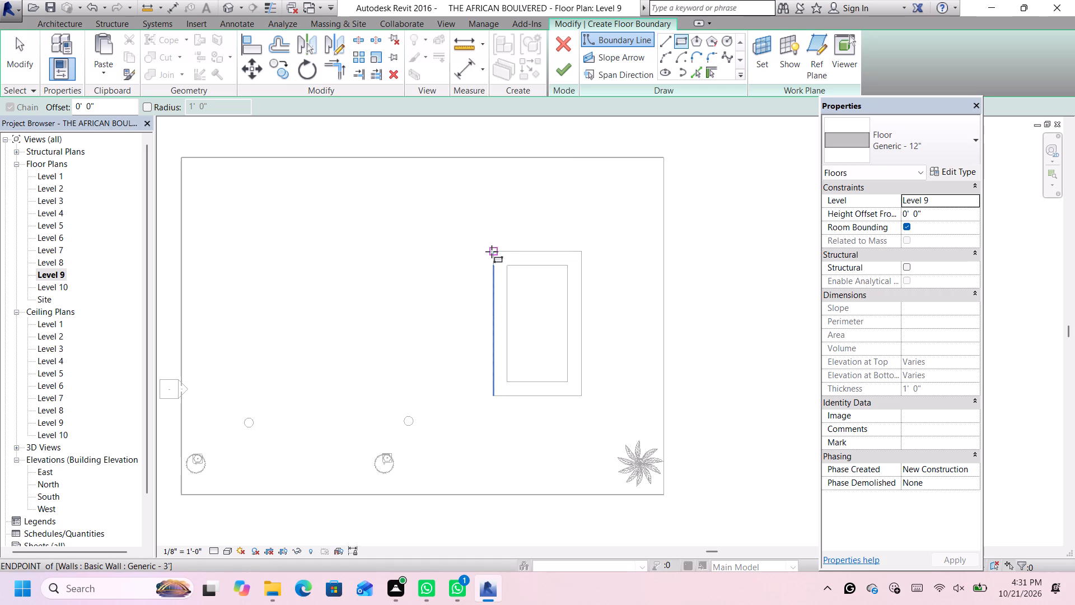
click(493, 227)
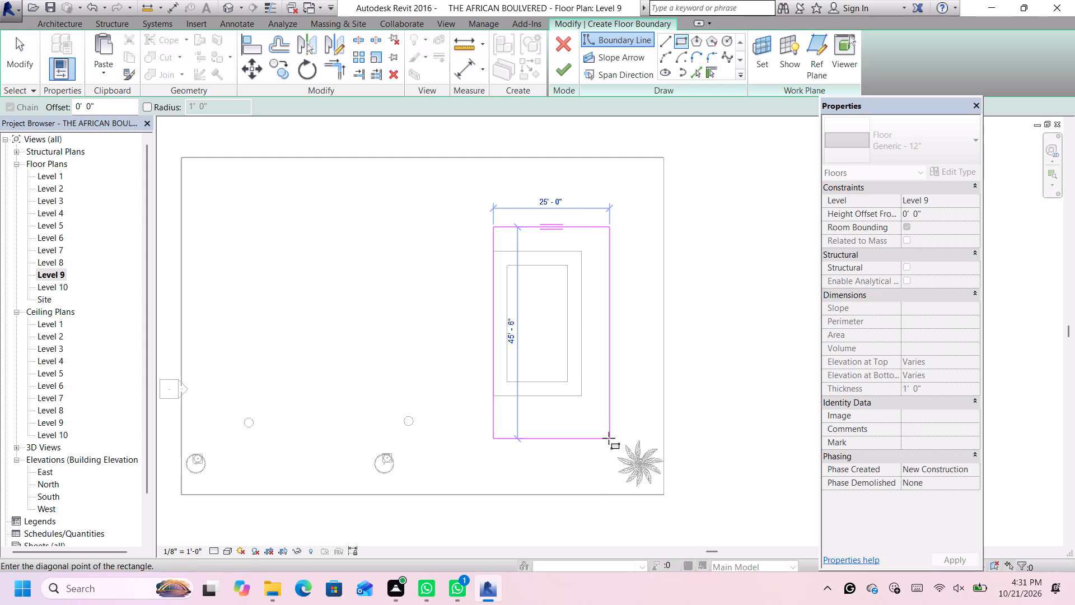
click(623, 443)
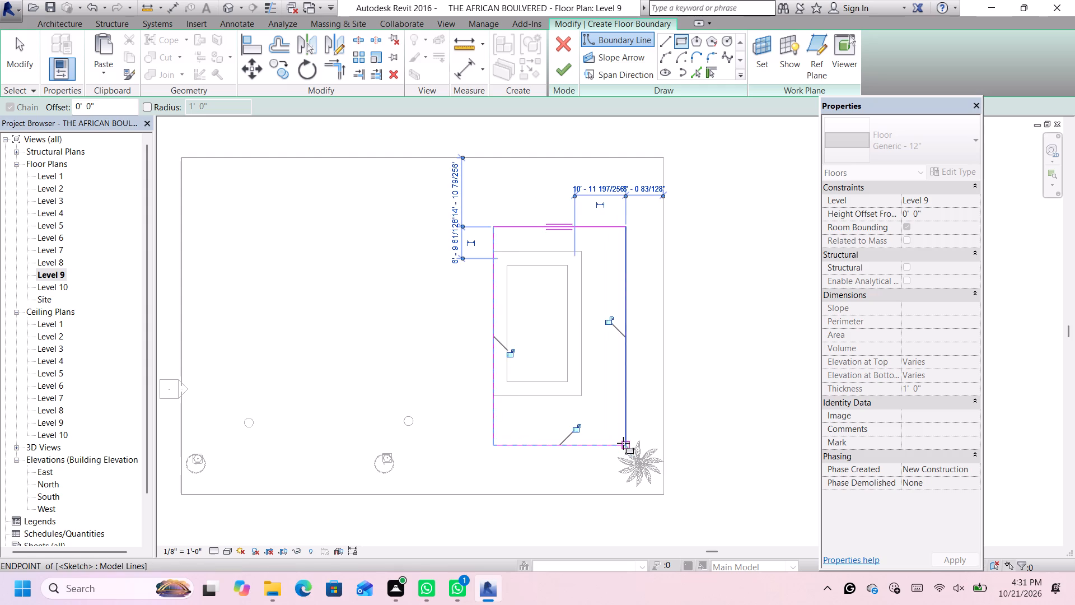
click(566, 71)
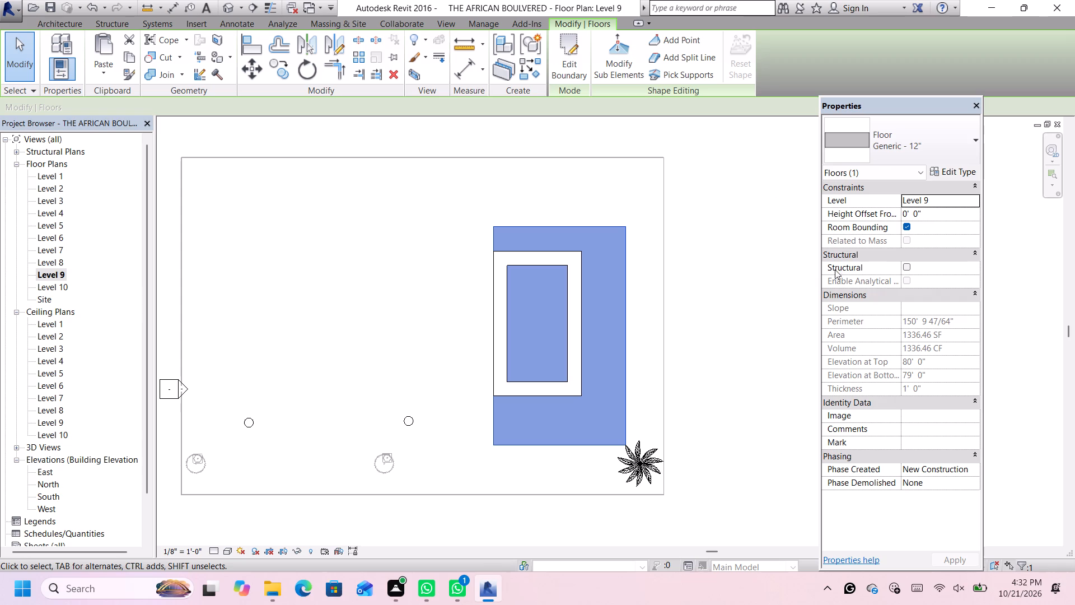
In the 3D view, change the new Level 9 floor around the wall enclosure to the Generic - 3' type.
click(226, 1)
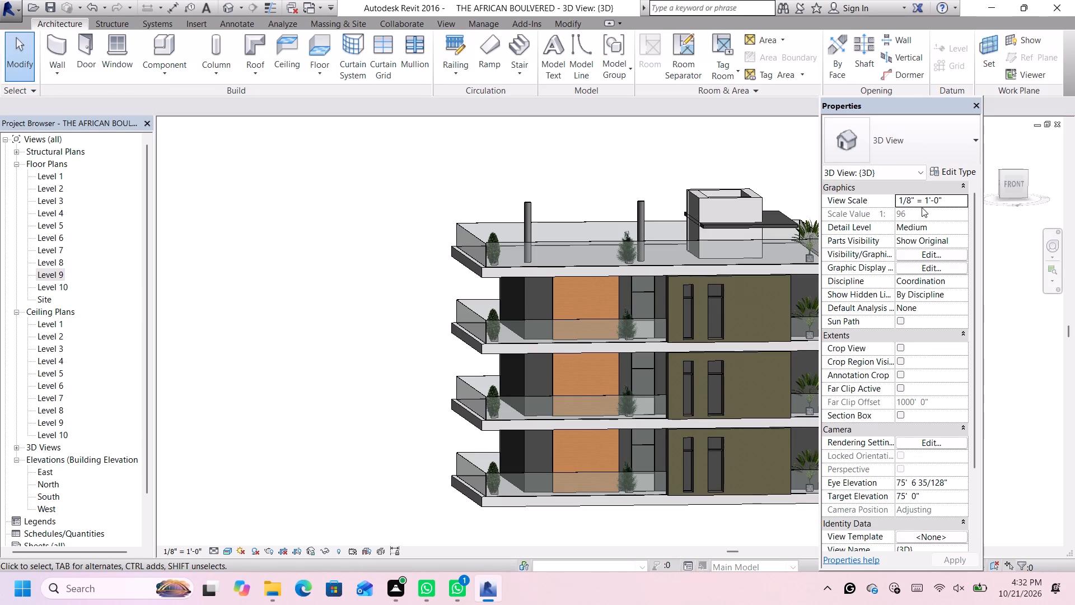
scroll(786, 224, up, 1)
scroll(741, 212, down, 1)
scroll(741, 212, up, 1)
click(772, 222)
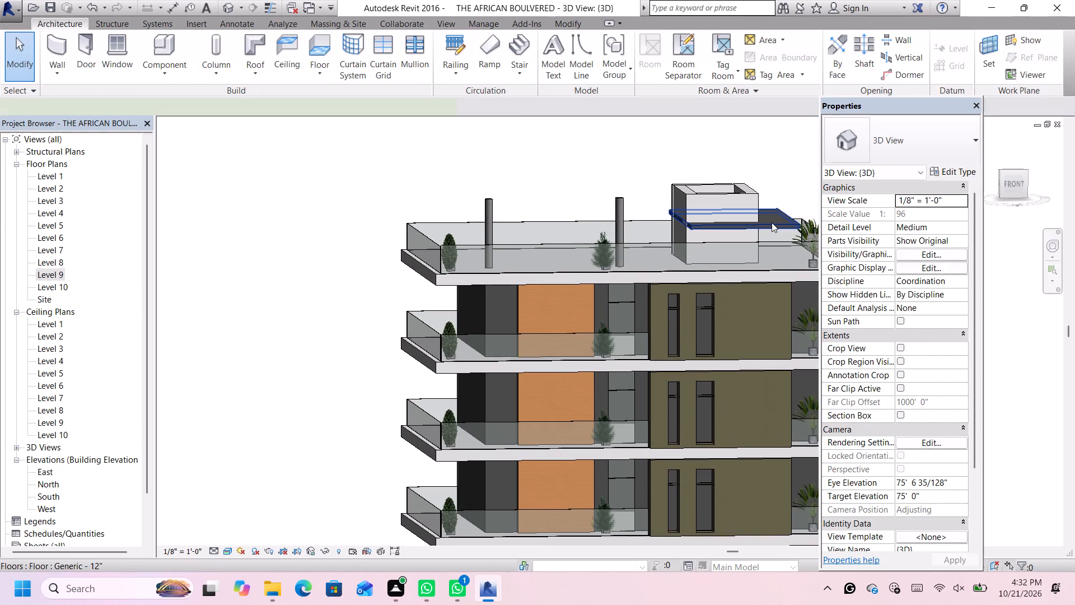
scroll(772, 222, down, 5)
scroll(924, 157, up, 3)
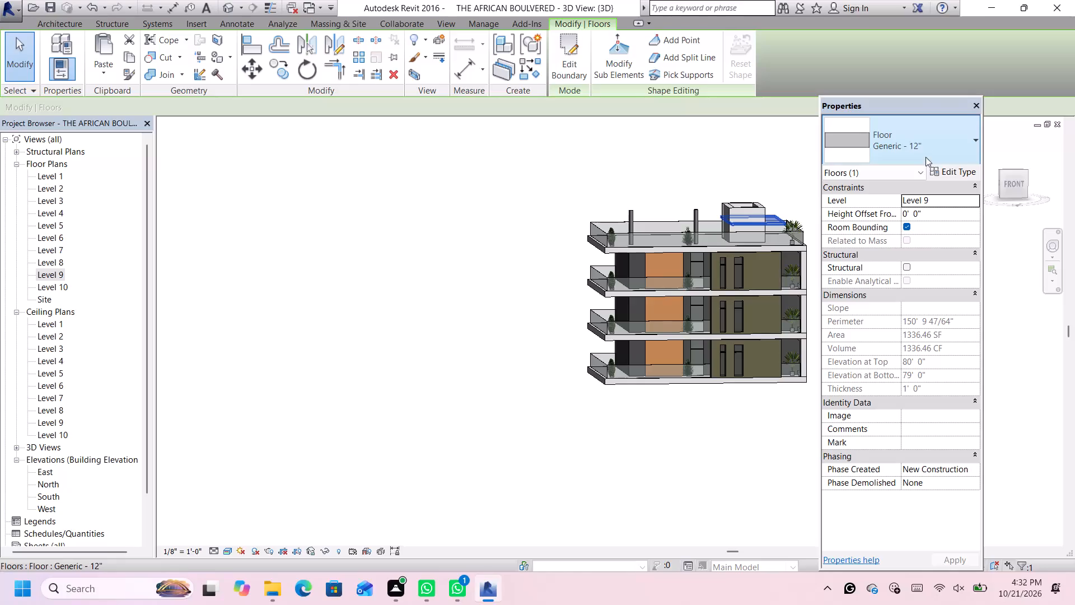
click(936, 139)
scroll(888, 273, up, 1)
click(898, 240)
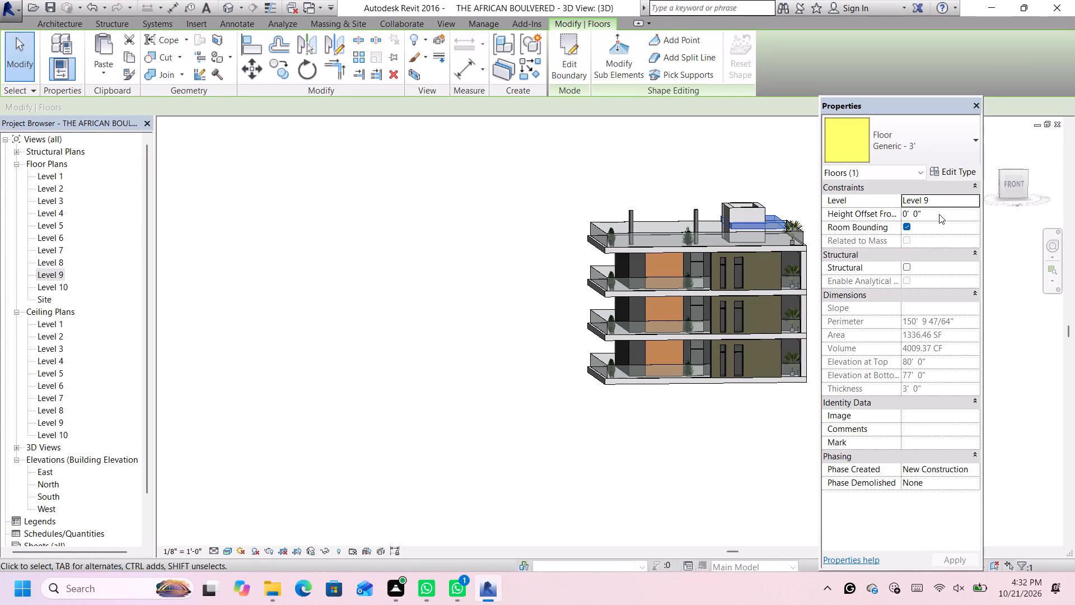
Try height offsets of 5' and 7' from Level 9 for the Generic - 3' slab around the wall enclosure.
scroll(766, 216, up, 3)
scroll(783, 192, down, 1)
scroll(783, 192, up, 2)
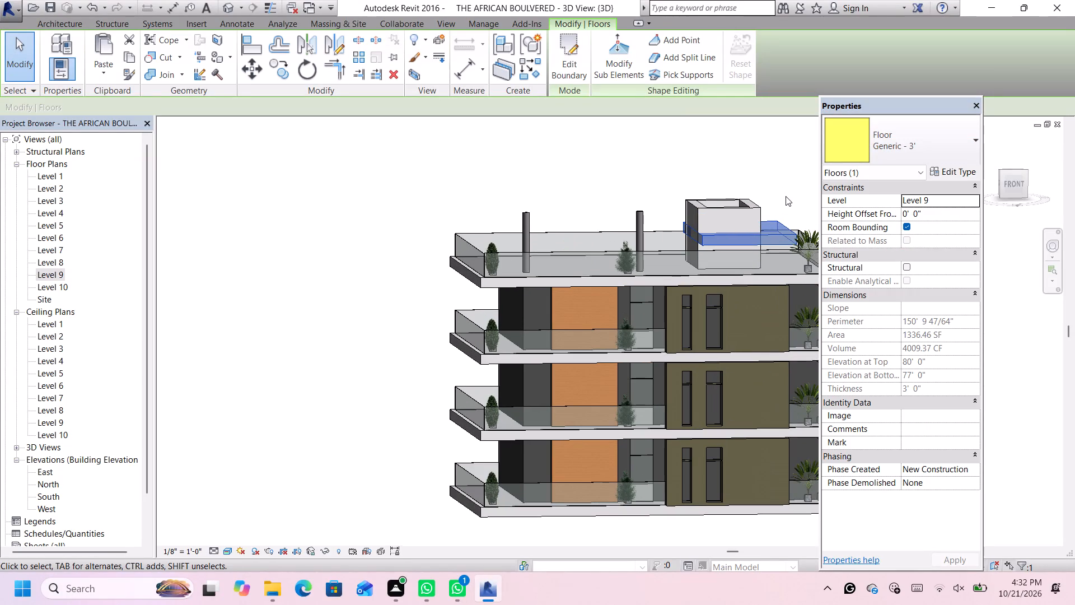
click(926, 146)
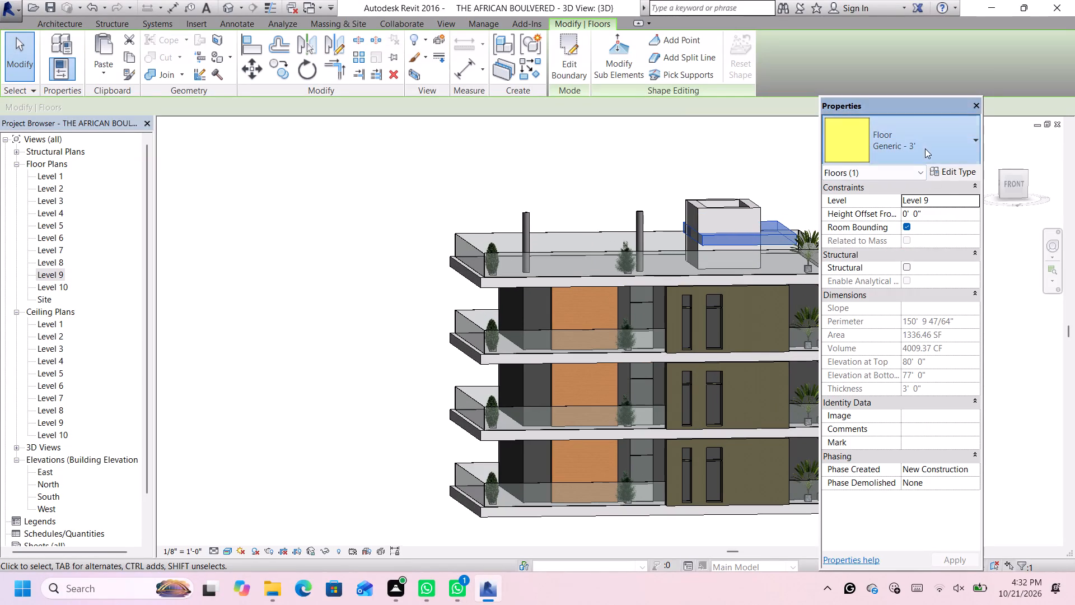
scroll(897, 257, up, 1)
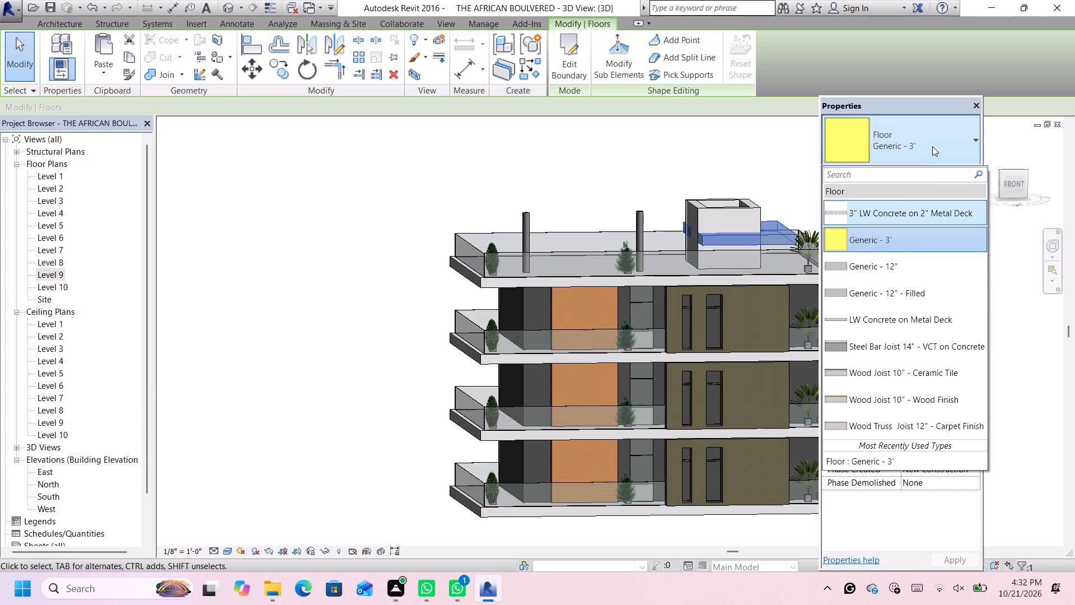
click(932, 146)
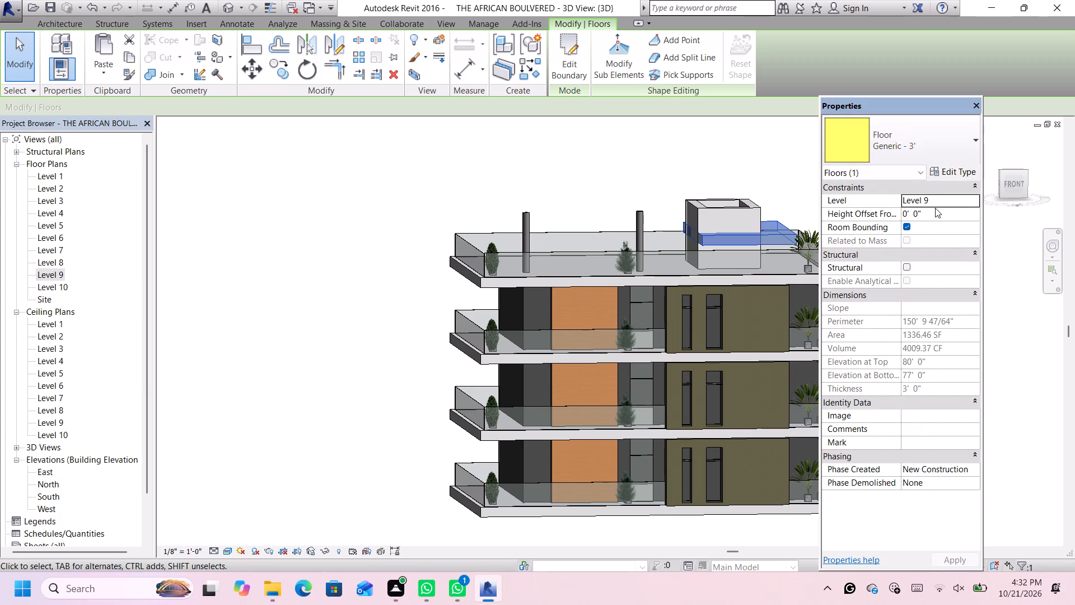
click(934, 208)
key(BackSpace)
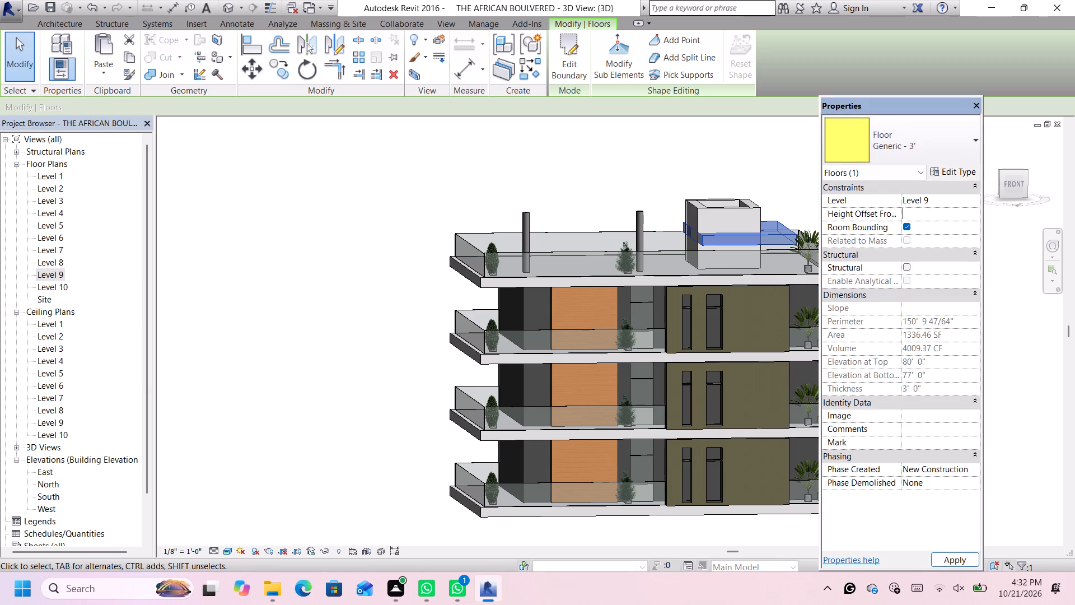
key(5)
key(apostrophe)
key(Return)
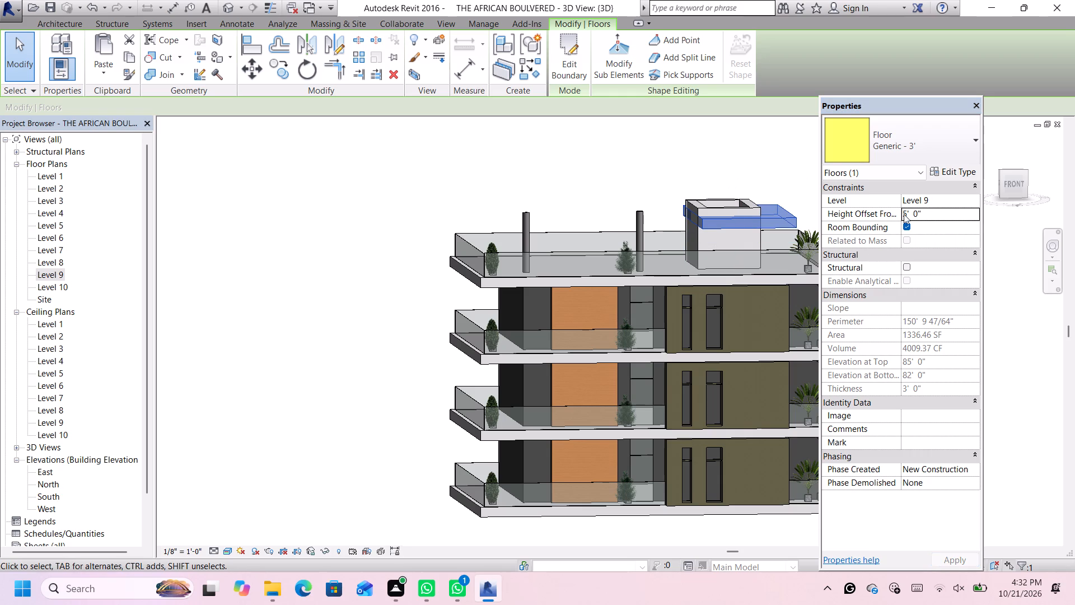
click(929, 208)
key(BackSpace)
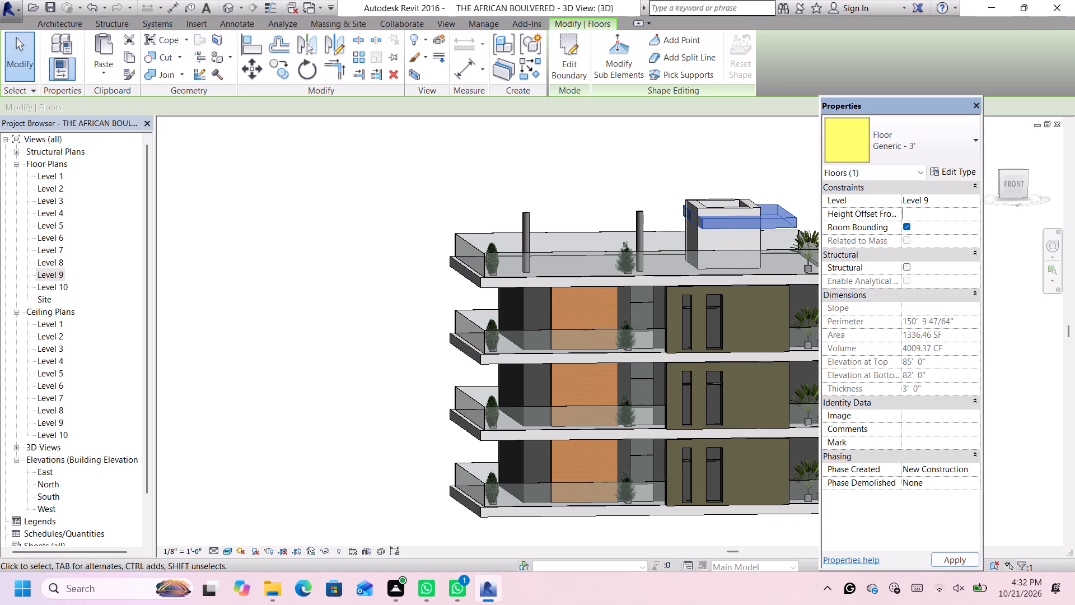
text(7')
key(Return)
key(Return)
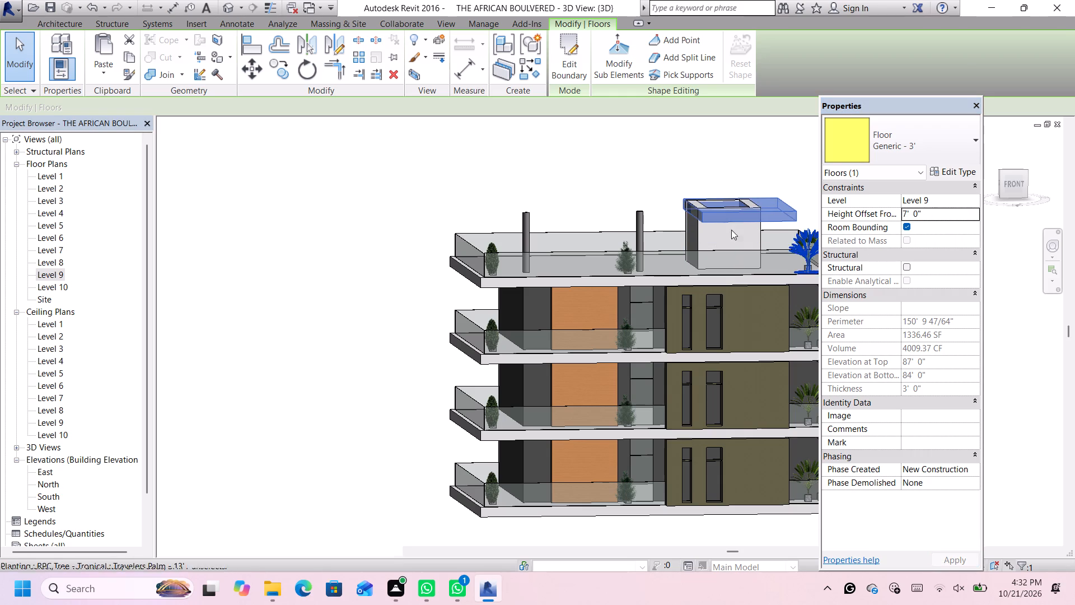
Set the Level 9 slab's height offset from level to 8'.
scroll(736, 209, up, 2)
click(929, 214)
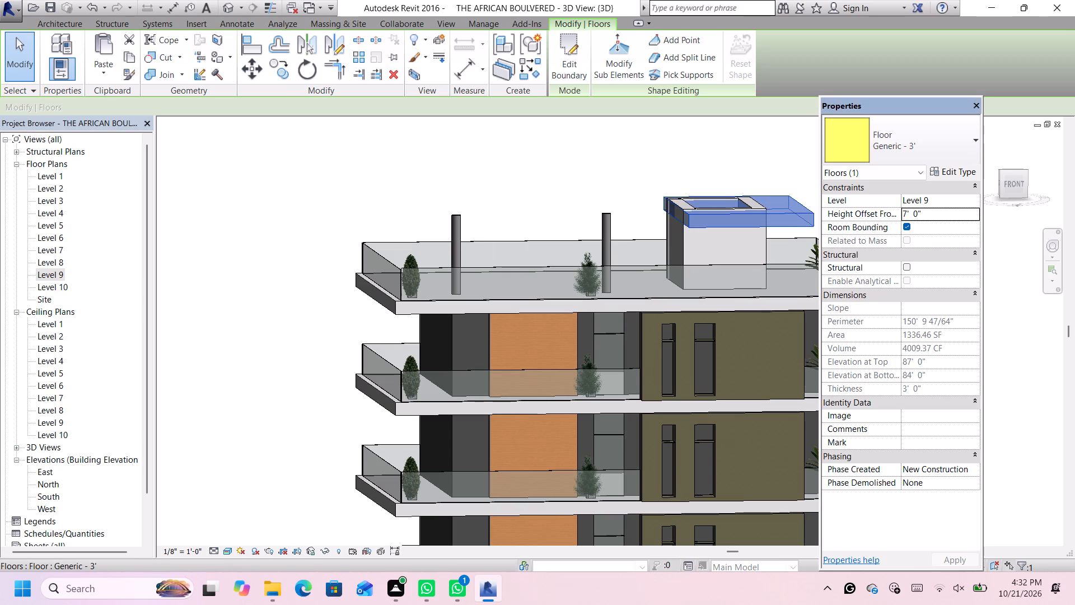
key(BackSpace)
key(8)
key(apostrophe)
key(Return)
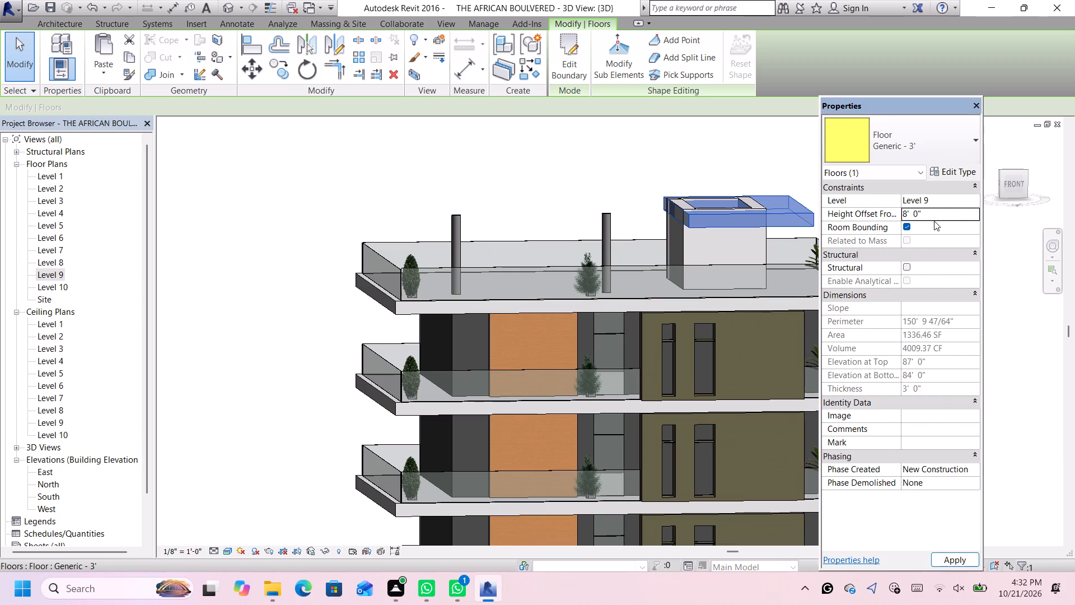
click(722, 161)
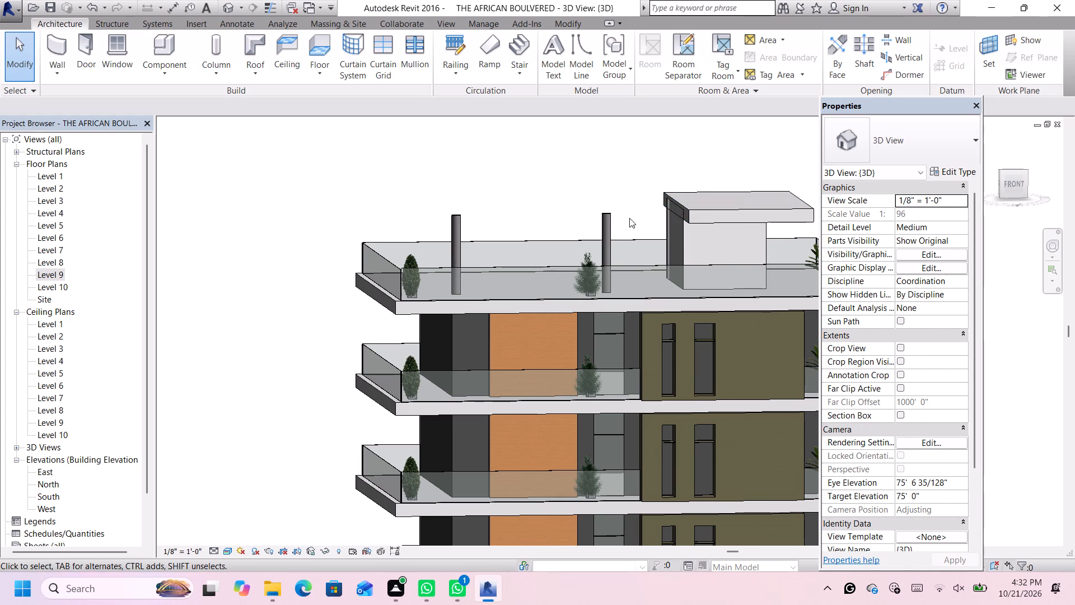
Edit the raised slab's boundary so its palm-side edge sits about 4' closer to the wall enclosure.
scroll(656, 155, down, 3)
scroll(727, 160, up, 1)
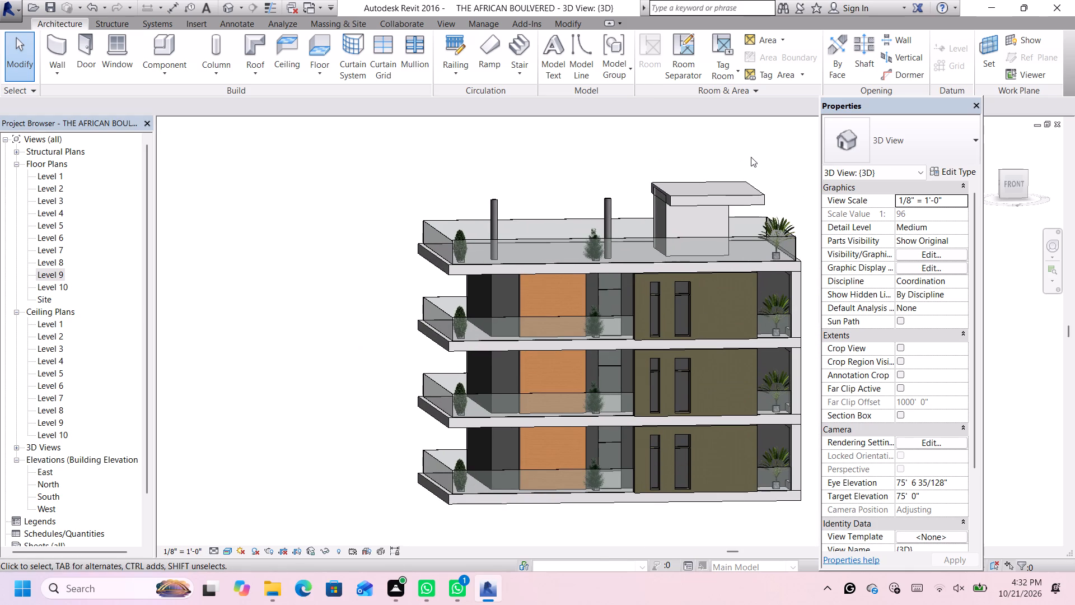
middle_click(751, 157)
middle_drag(749, 157, 713, 166)
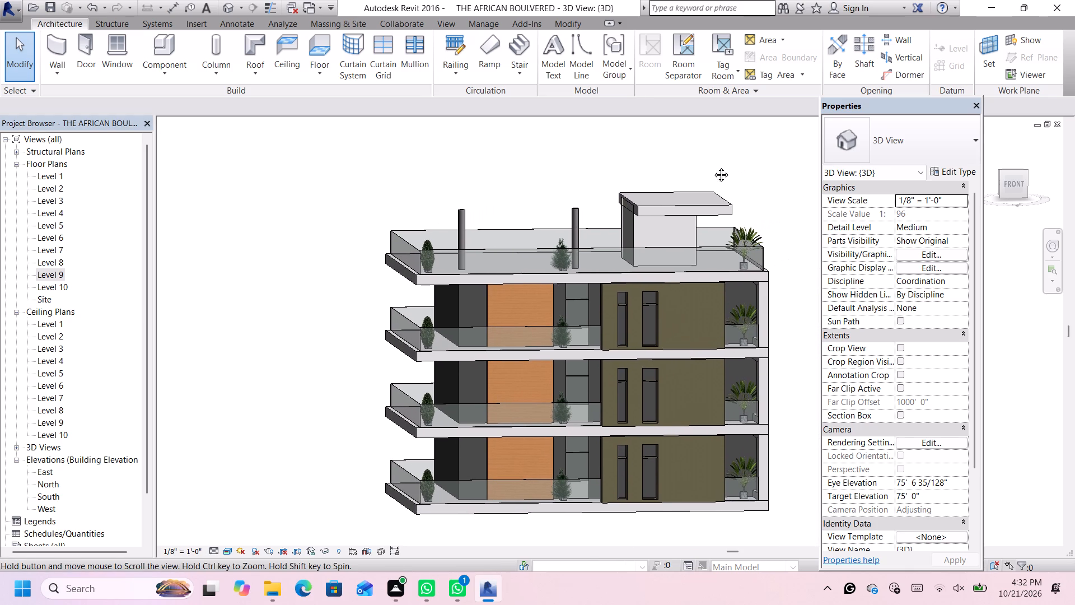
double_click(714, 195)
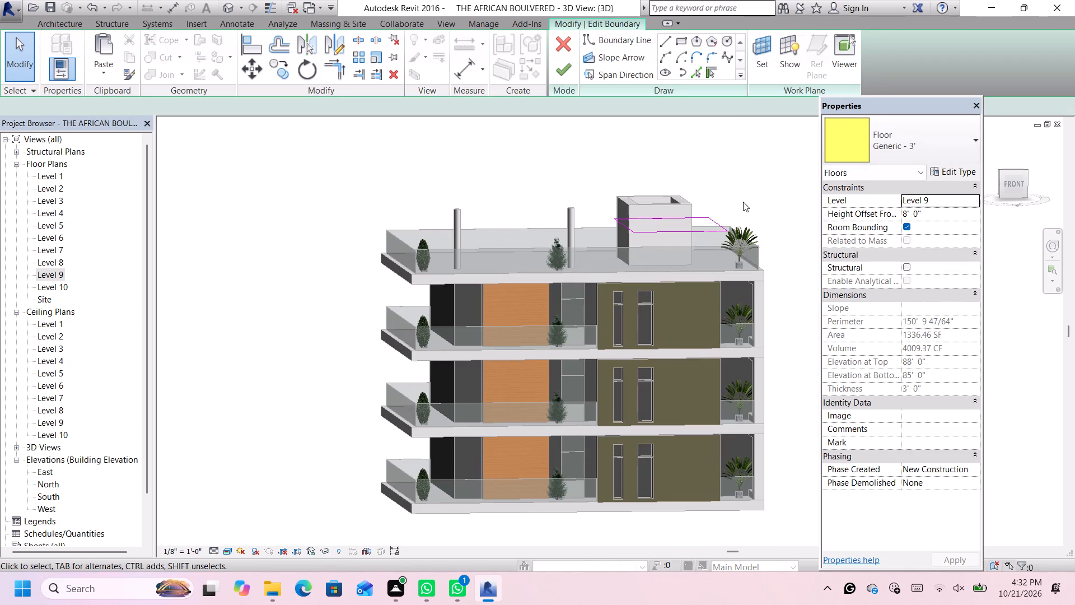
click(1013, 169)
click(1013, 171)
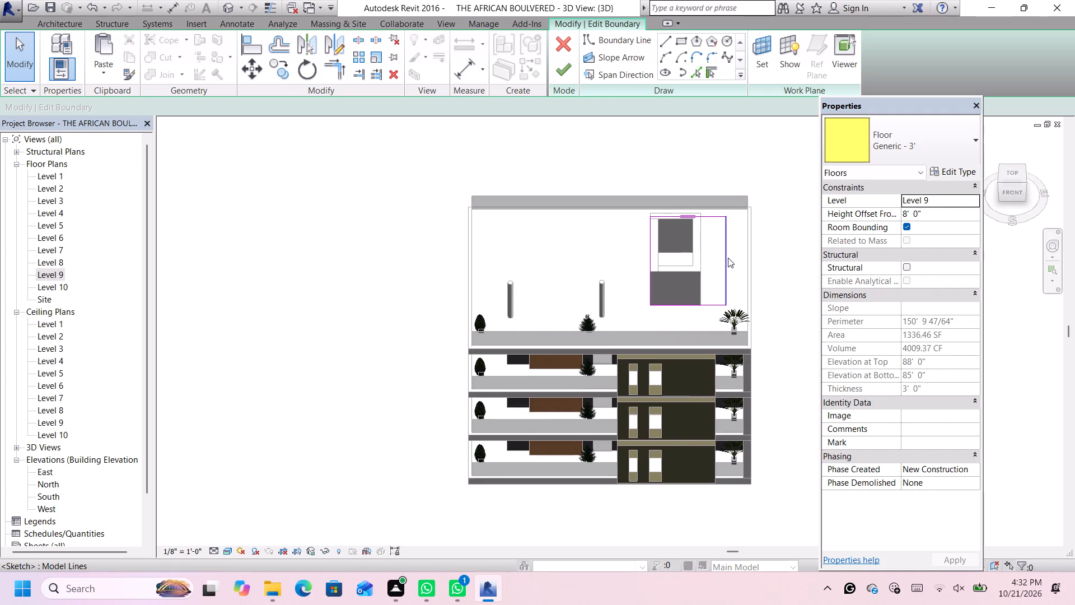
click(723, 262)
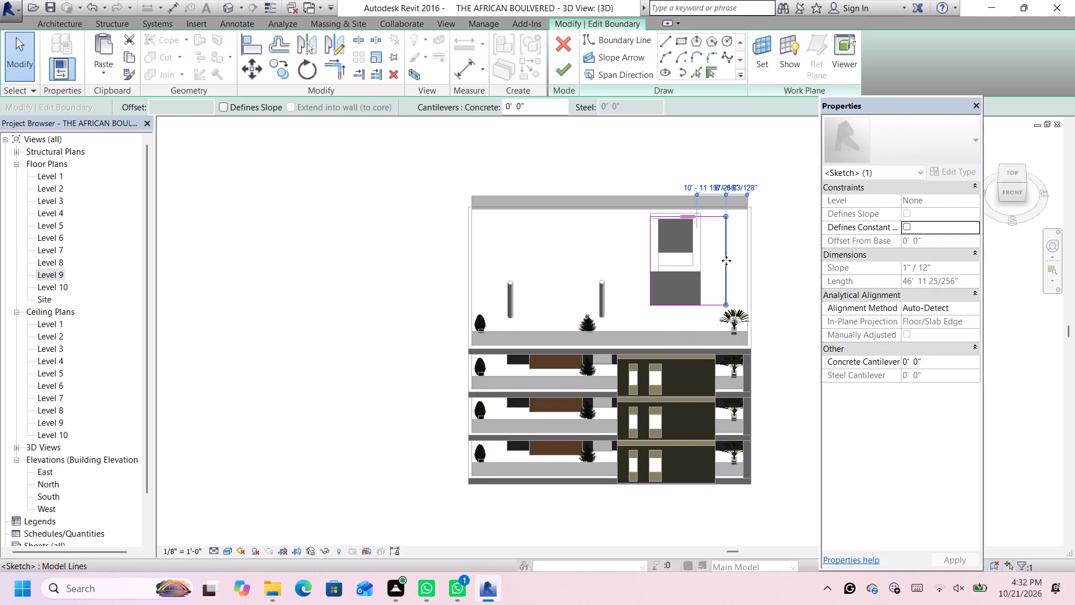
key(Left)
key(Left)
key(Left)
key(Left)
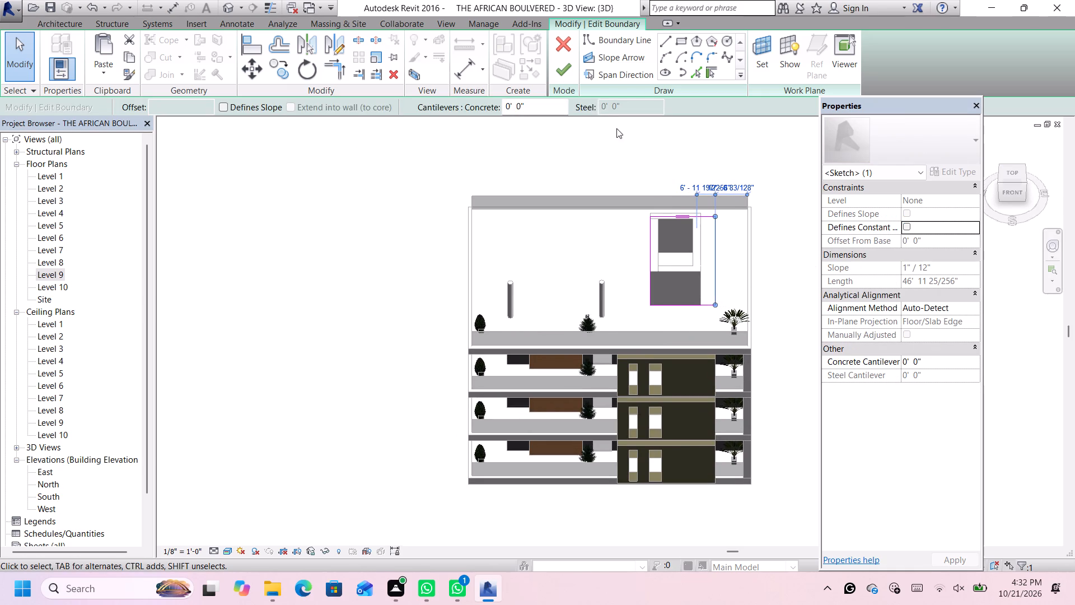
click(565, 68)
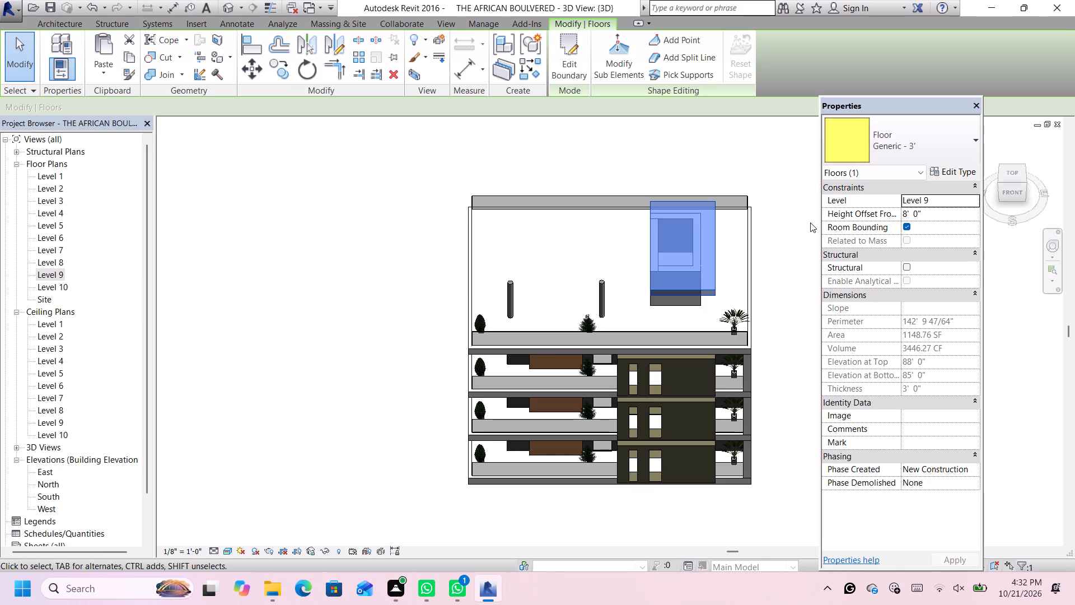
On the Level 9 plan, nudge the round column nearest the wall enclosure about 1' toward the terrace's front edge.
scroll(599, 180, down, 3)
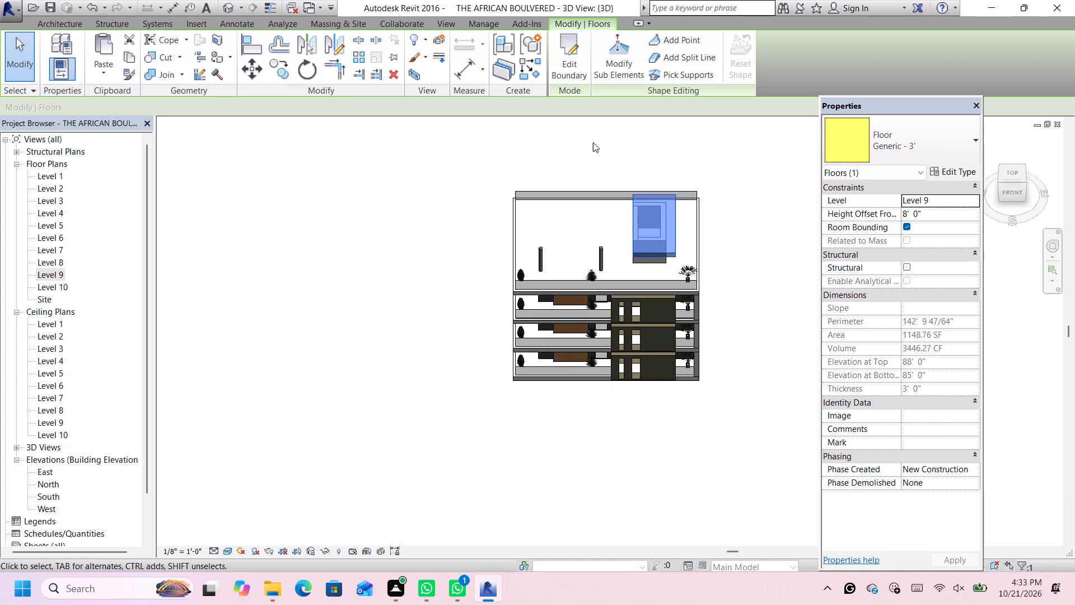
click(1020, 169)
scroll(548, 307, down, 3)
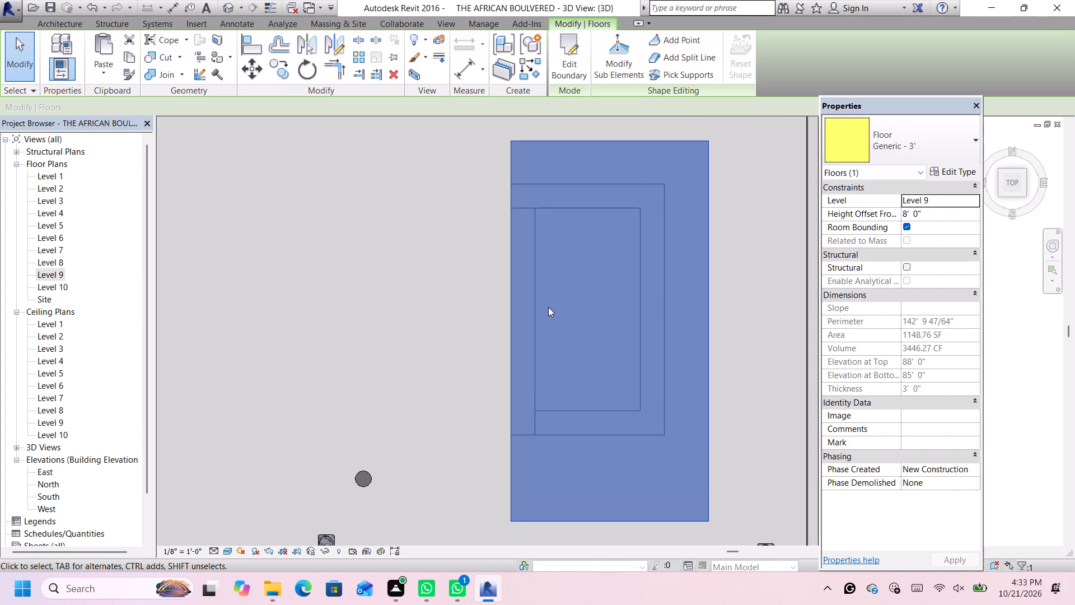
scroll(548, 307, down, 3)
click(712, 280)
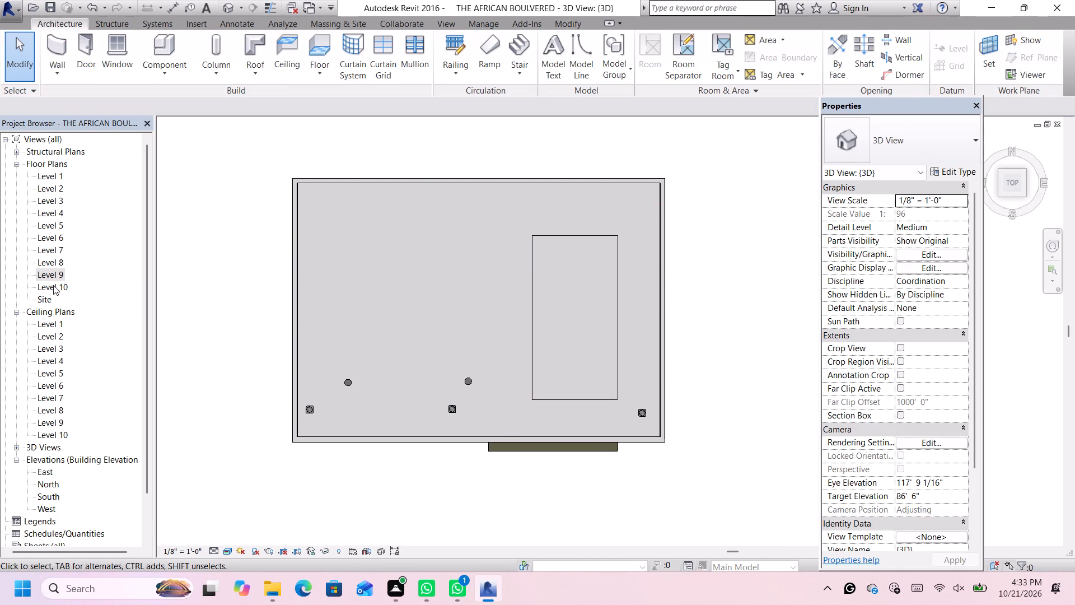
double_click(49, 272)
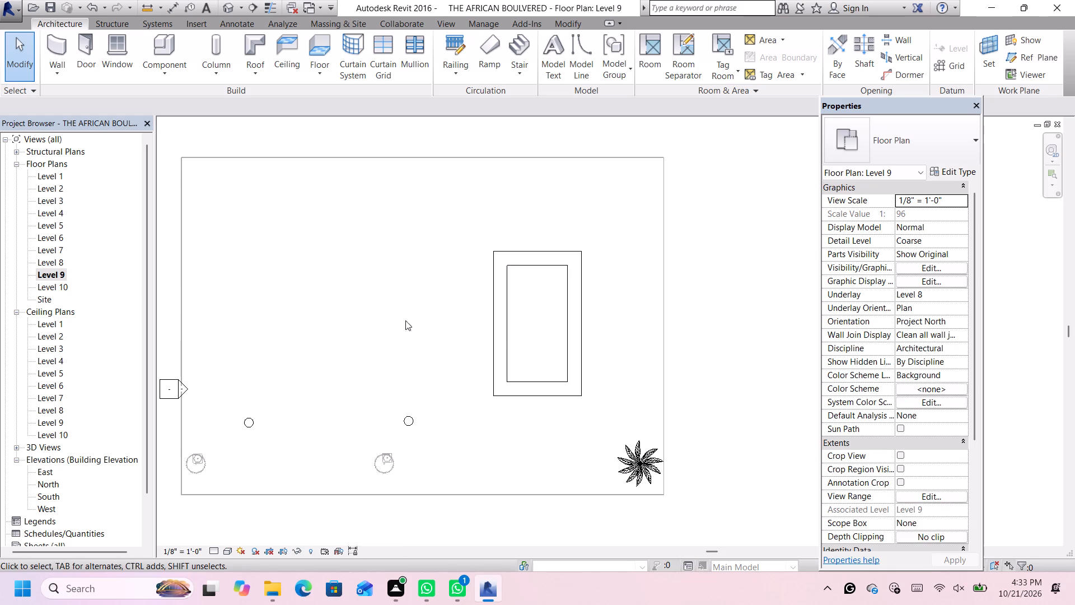
scroll(530, 318, down, 3)
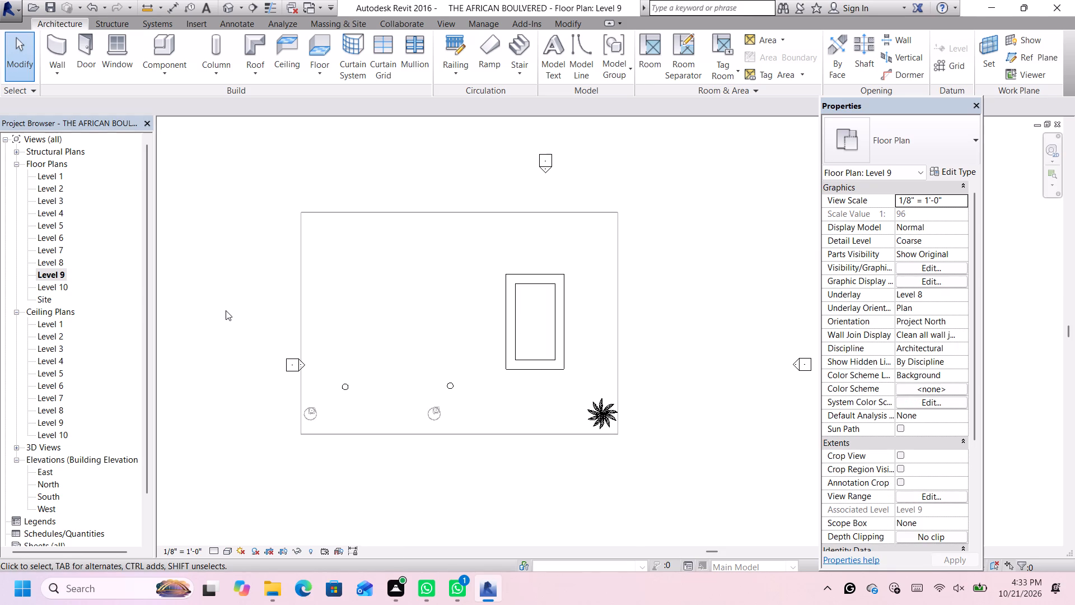
scroll(455, 377, up, 3)
click(448, 384)
key(Down)
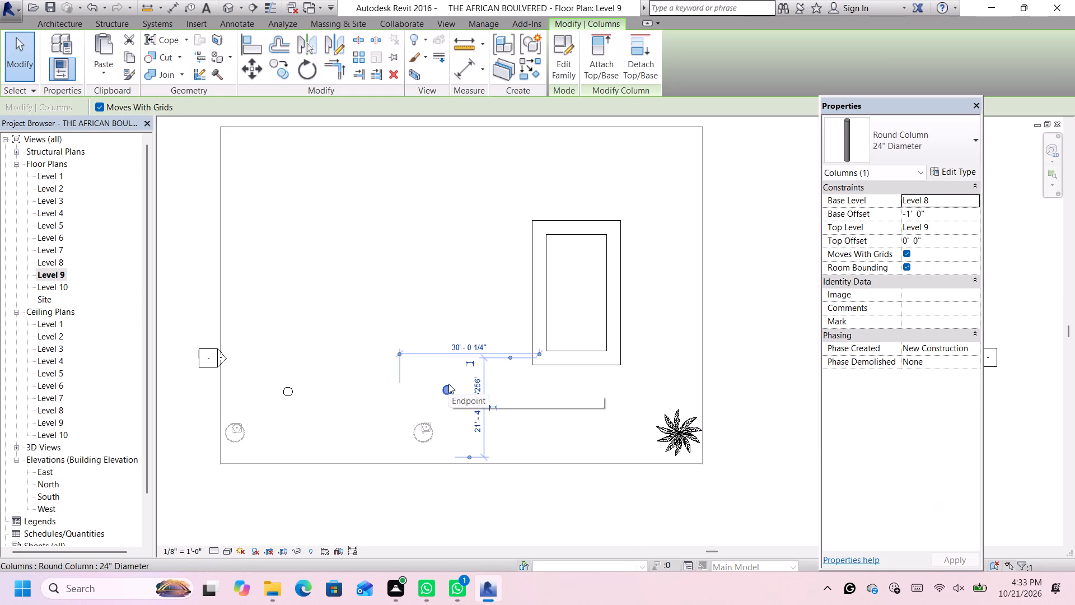
key(Down)
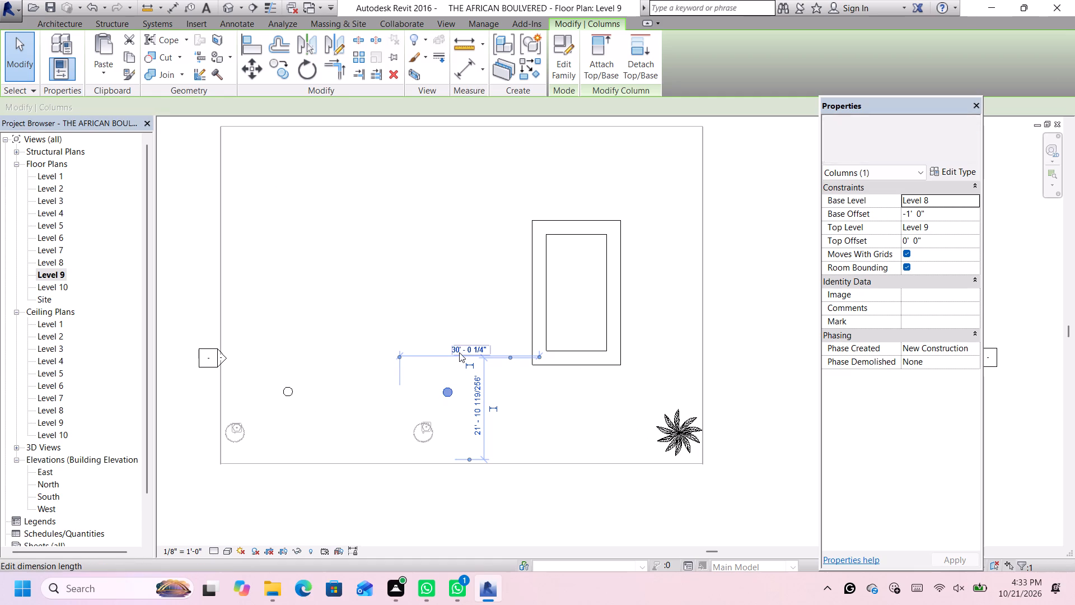
scroll(482, 333, down, 3)
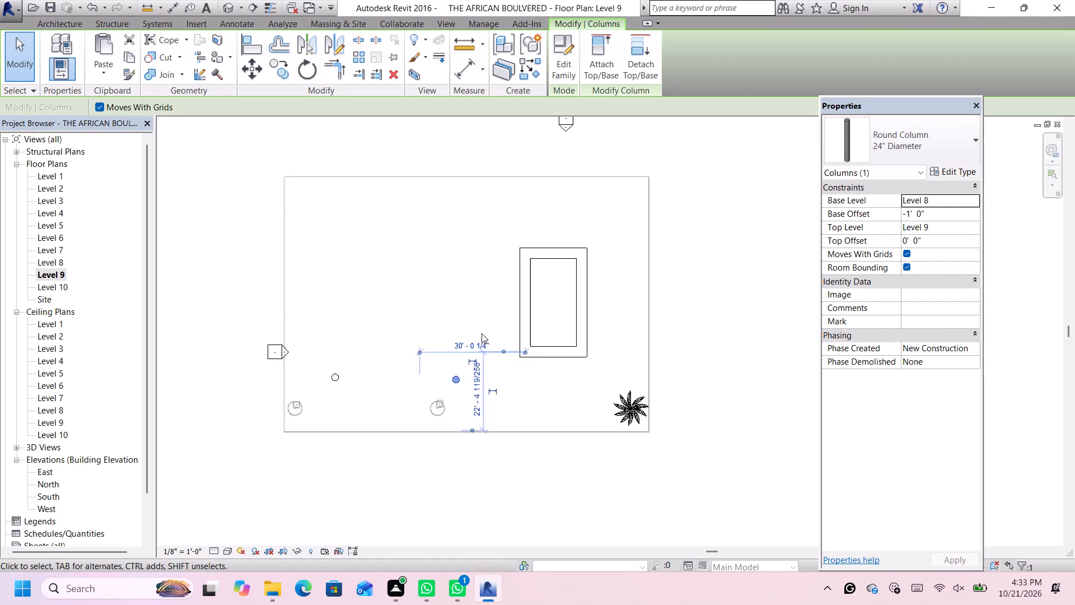
click(736, 221)
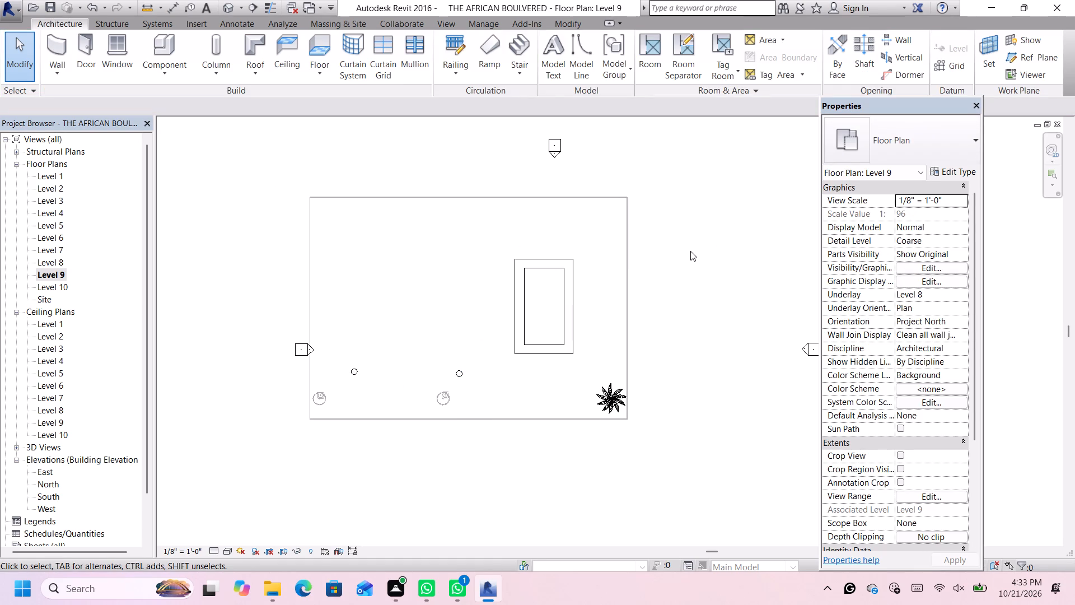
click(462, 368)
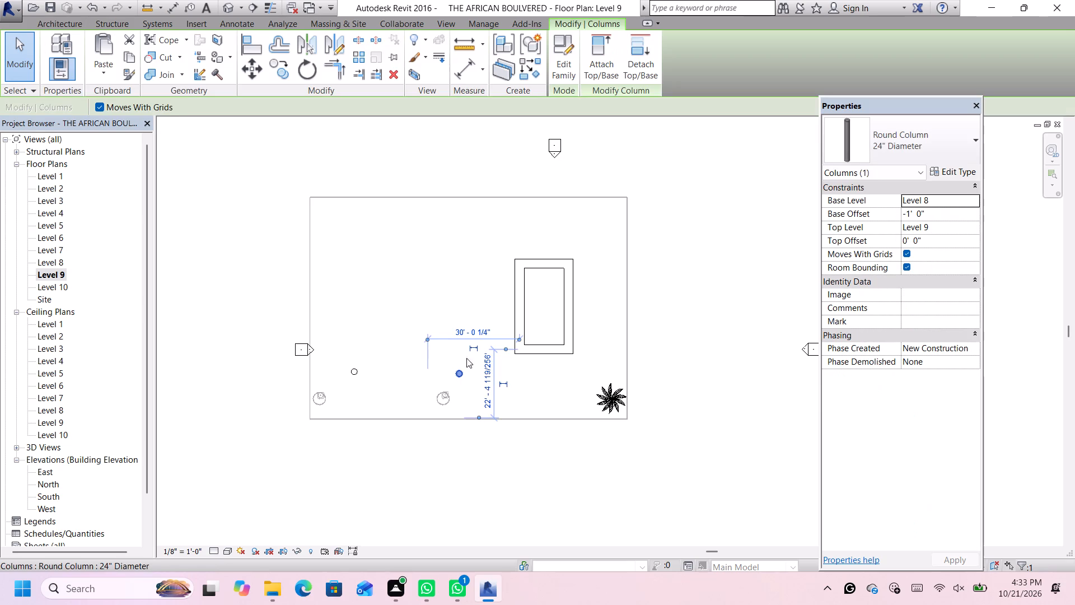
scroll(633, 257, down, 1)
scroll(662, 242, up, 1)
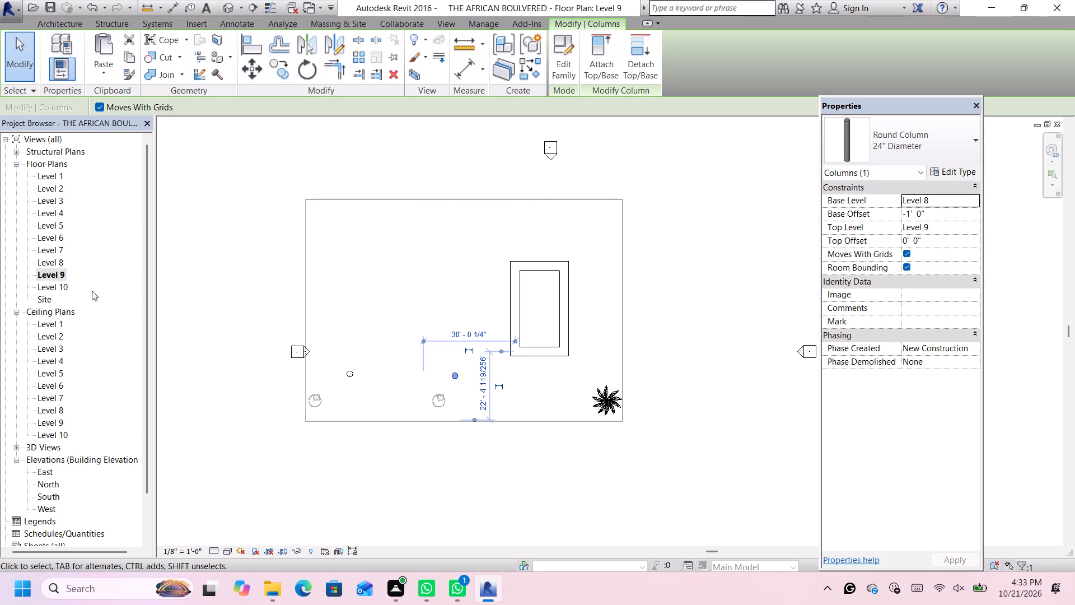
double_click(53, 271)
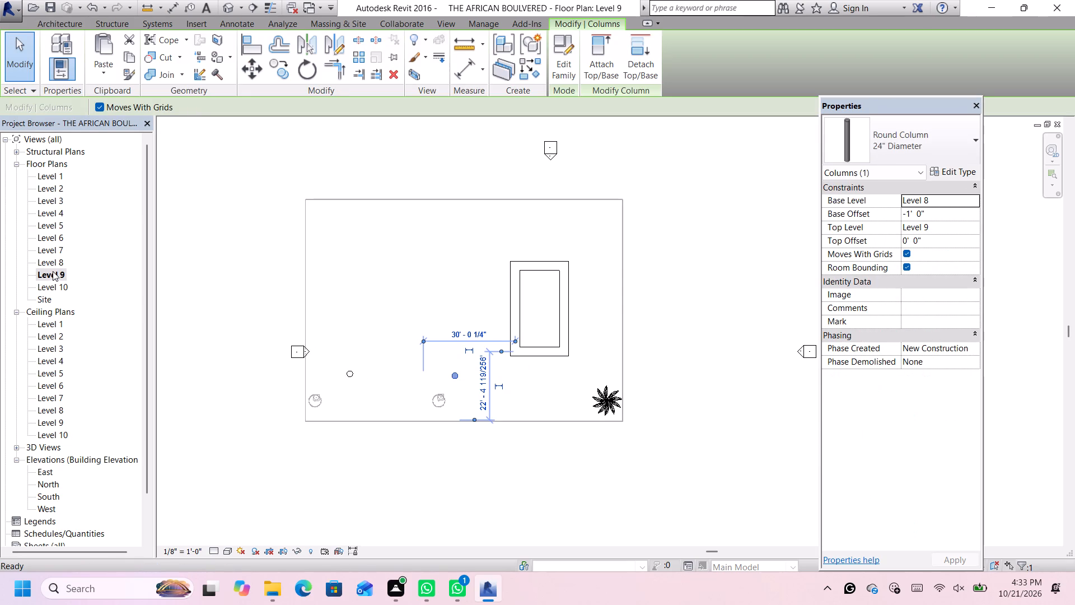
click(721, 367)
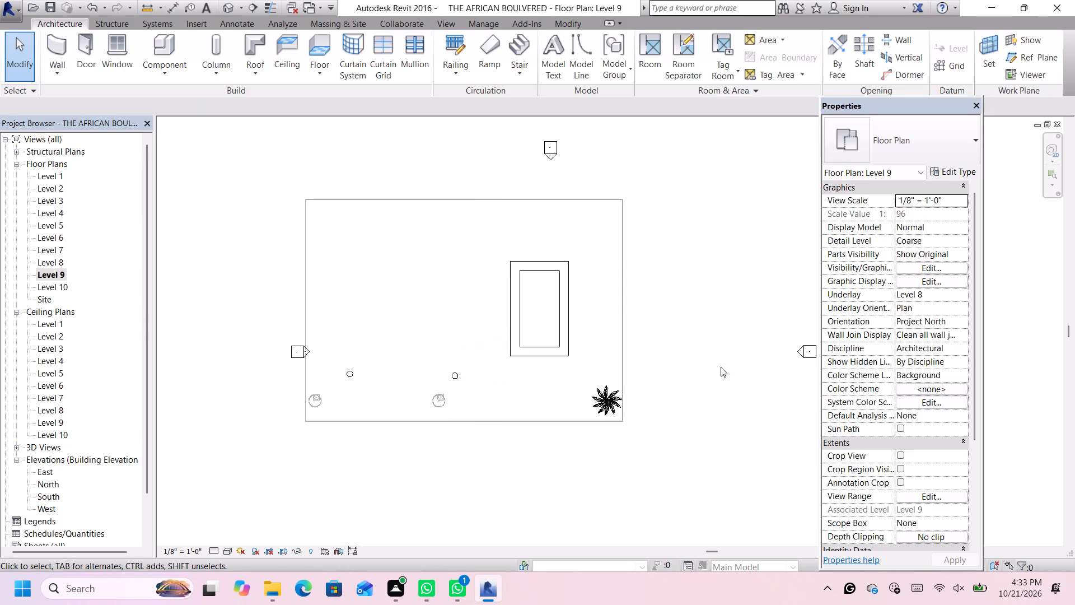
In the 3D view, start a Generic - 12" floor on Level 9 offset 8', and sketch a rectangle about 67' by 43'-10" beside the wall enclosure's slab.
click(232, 3)
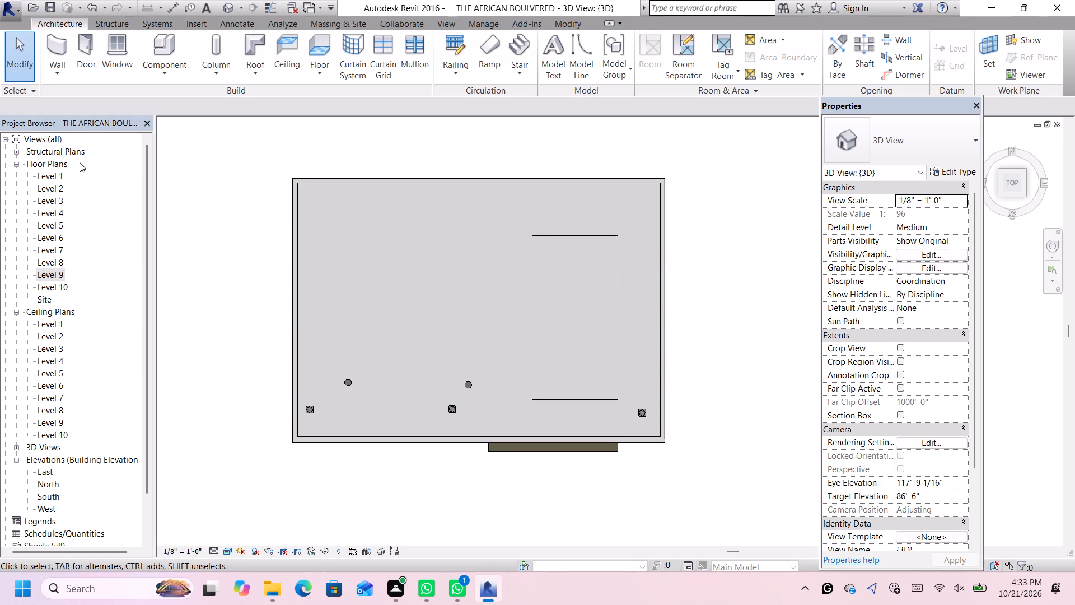
click(324, 50)
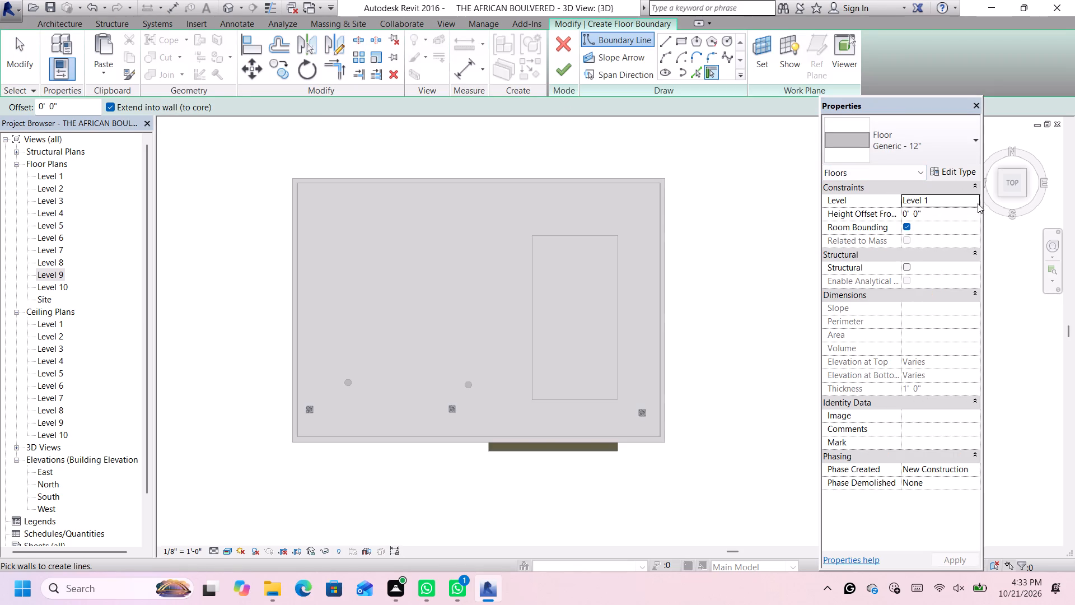
click(978, 203)
scroll(924, 253, down, 3)
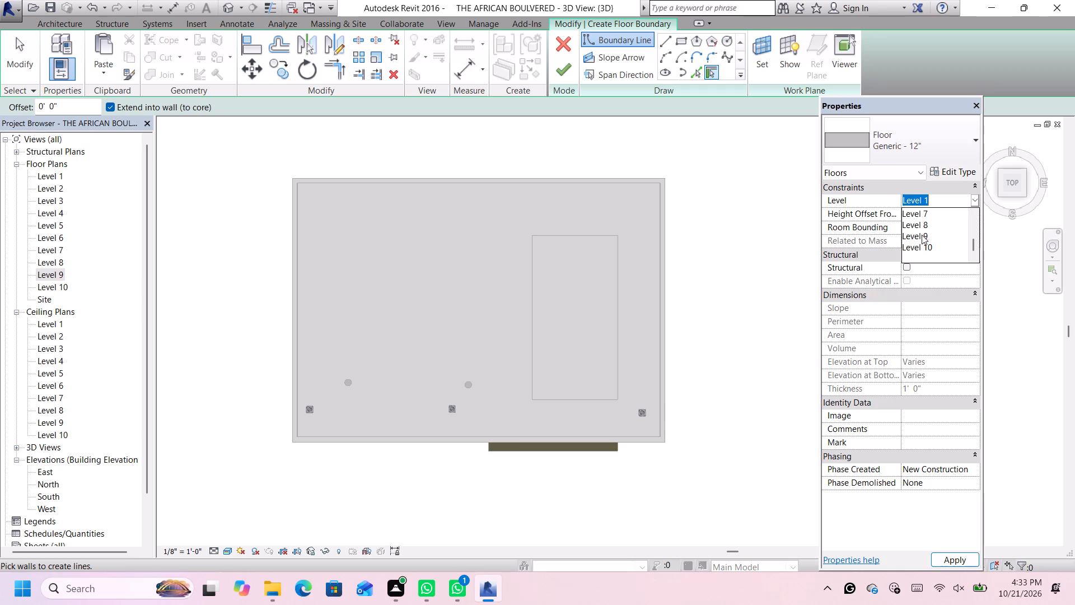
click(922, 235)
click(937, 215)
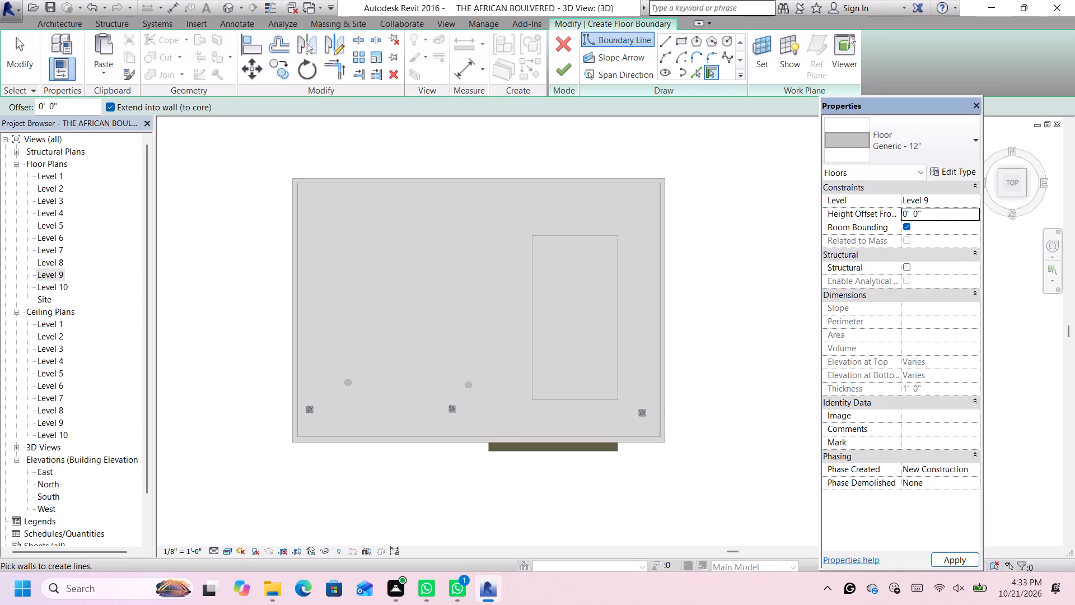
key(BackSpace)
text(8')
key(Return)
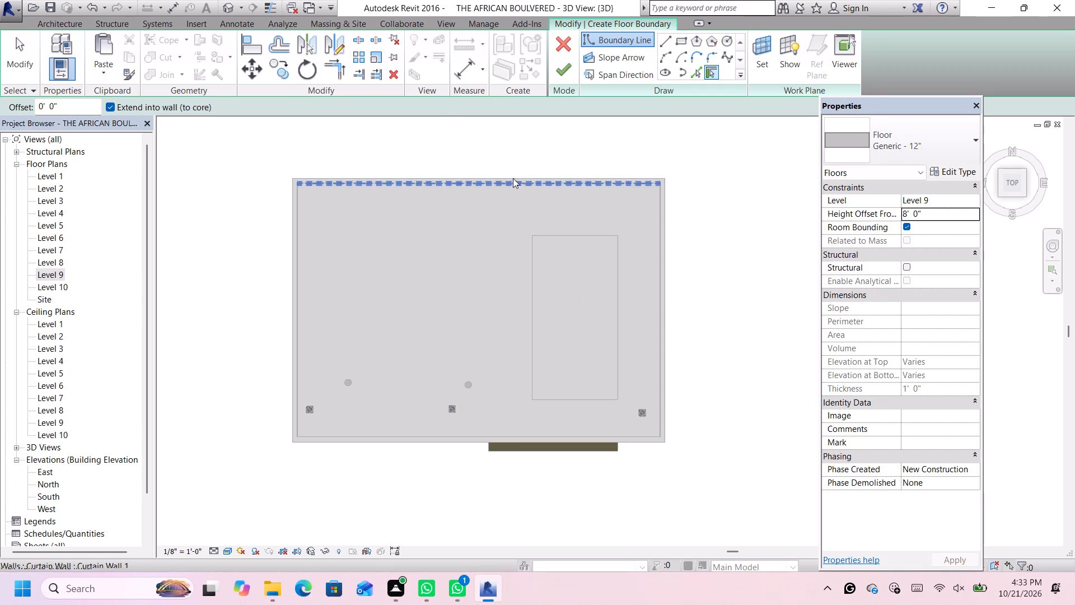
click(686, 39)
scroll(540, 245, up, 3)
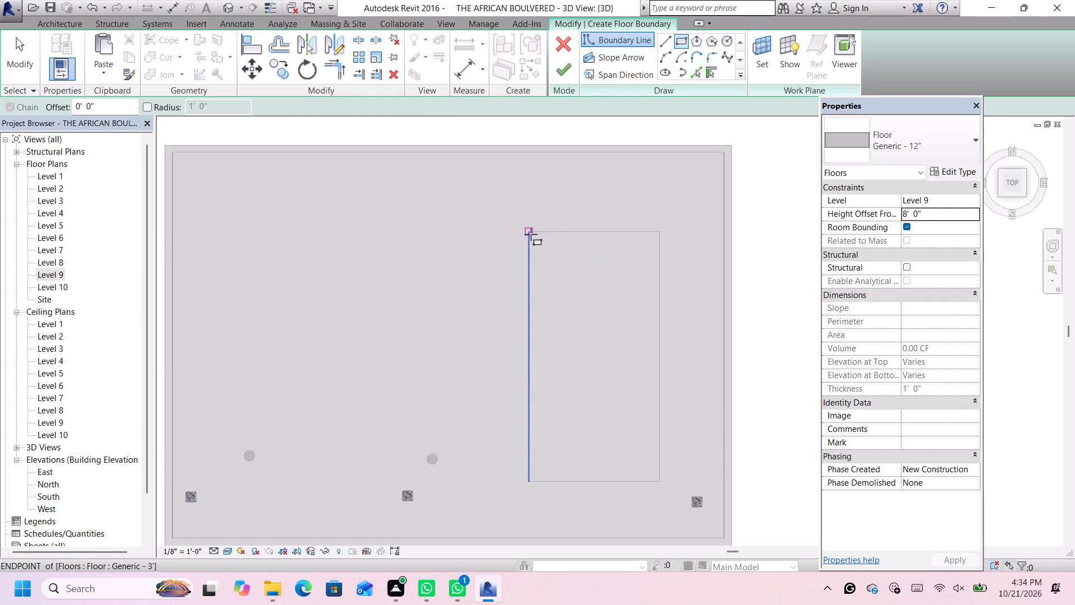
scroll(531, 234, down, 2)
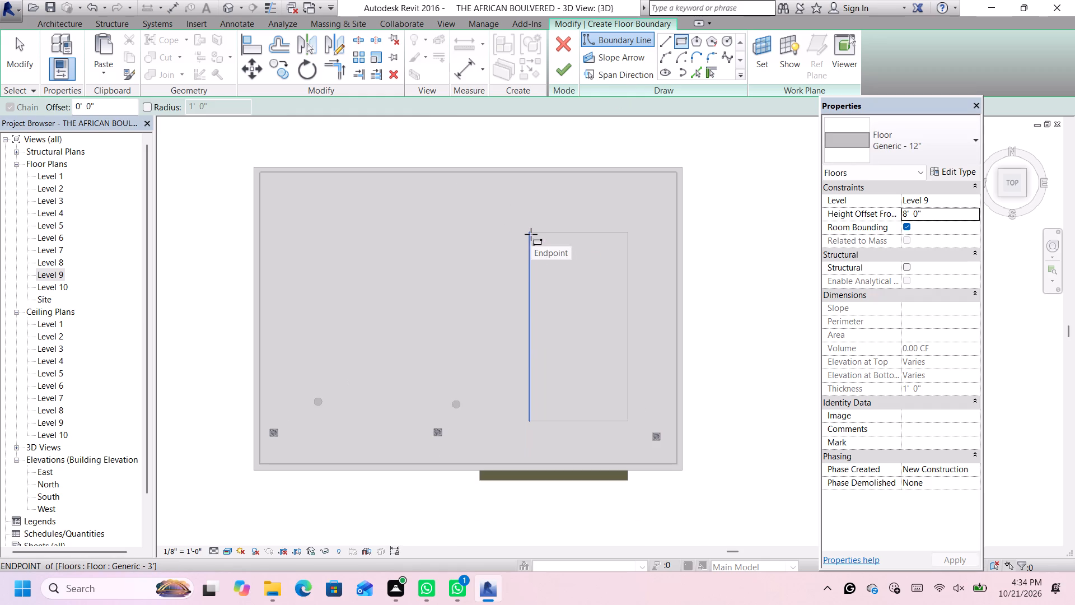
click(530, 234)
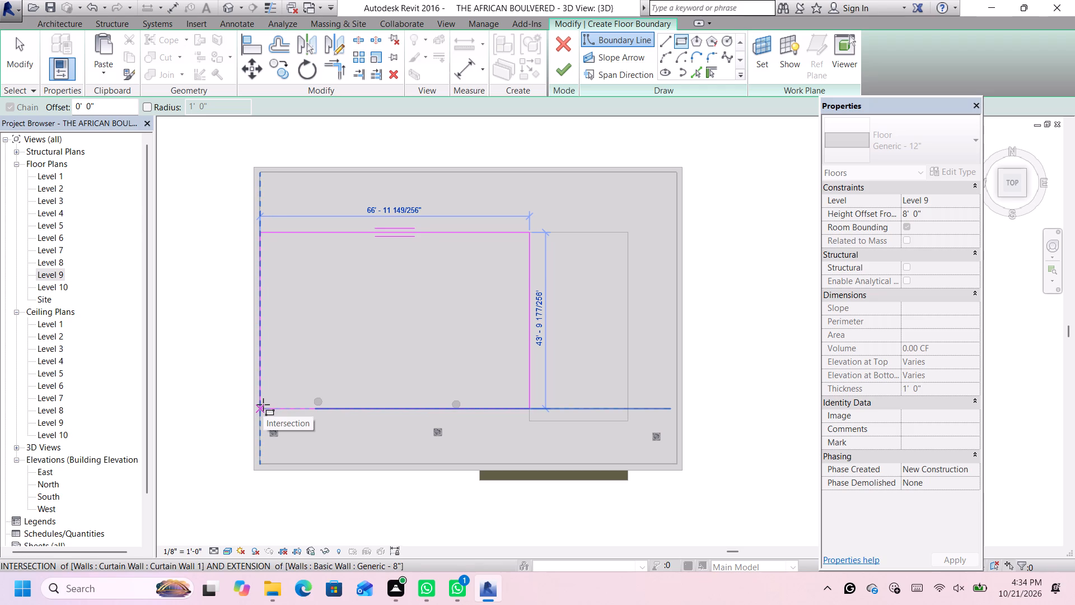
click(263, 404)
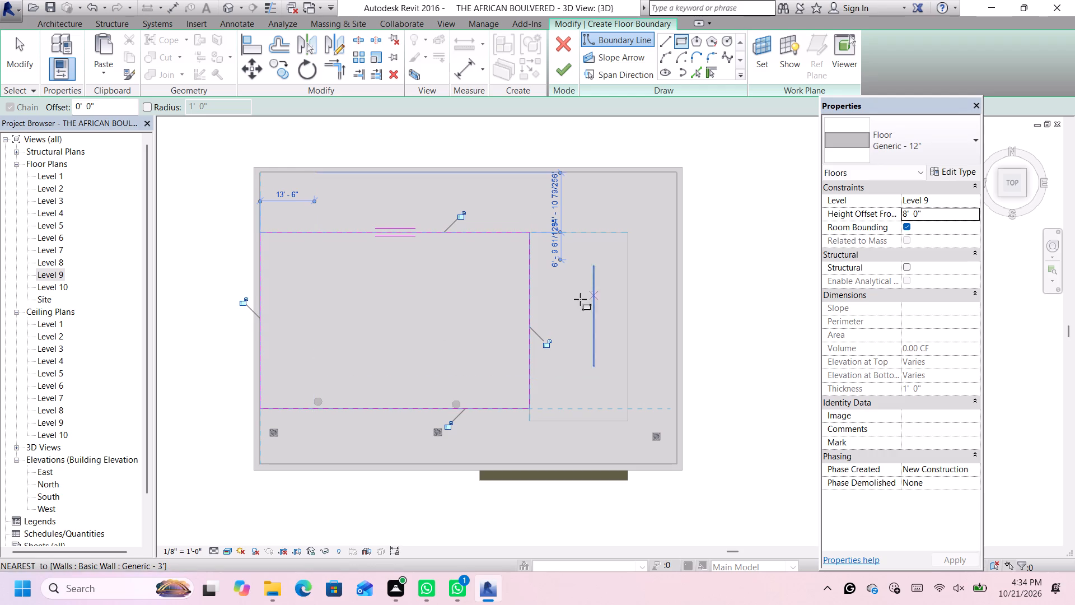
Sketch a narrow slot about 6" by 39'-6" inside the floor boundary, alongside the short edge farthest from the wall enclosure.
scroll(298, 248, up, 1)
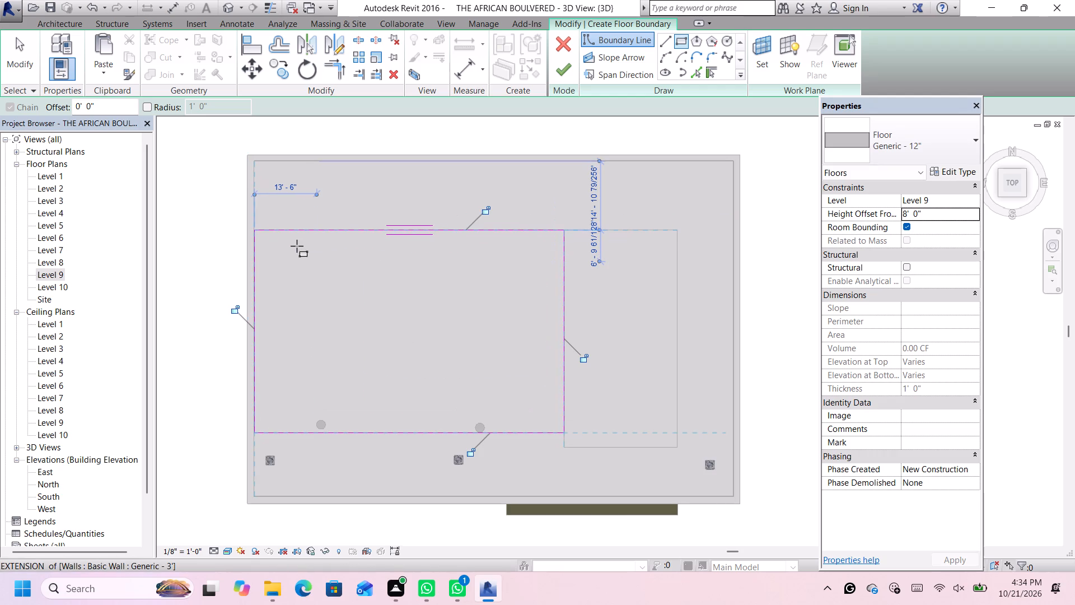
scroll(319, 235, down, 4)
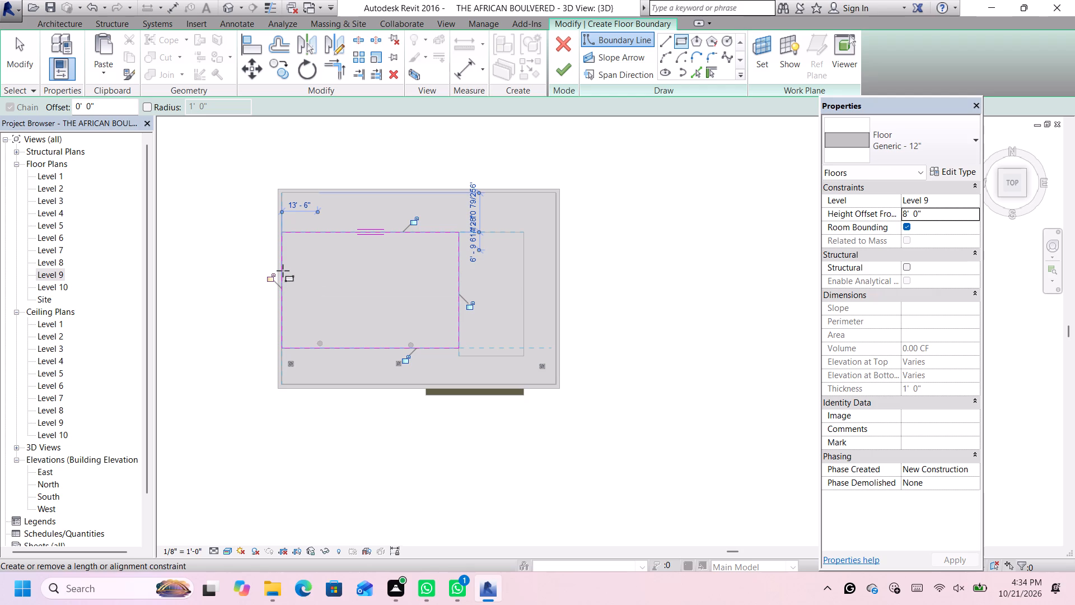
scroll(268, 250, up, 3)
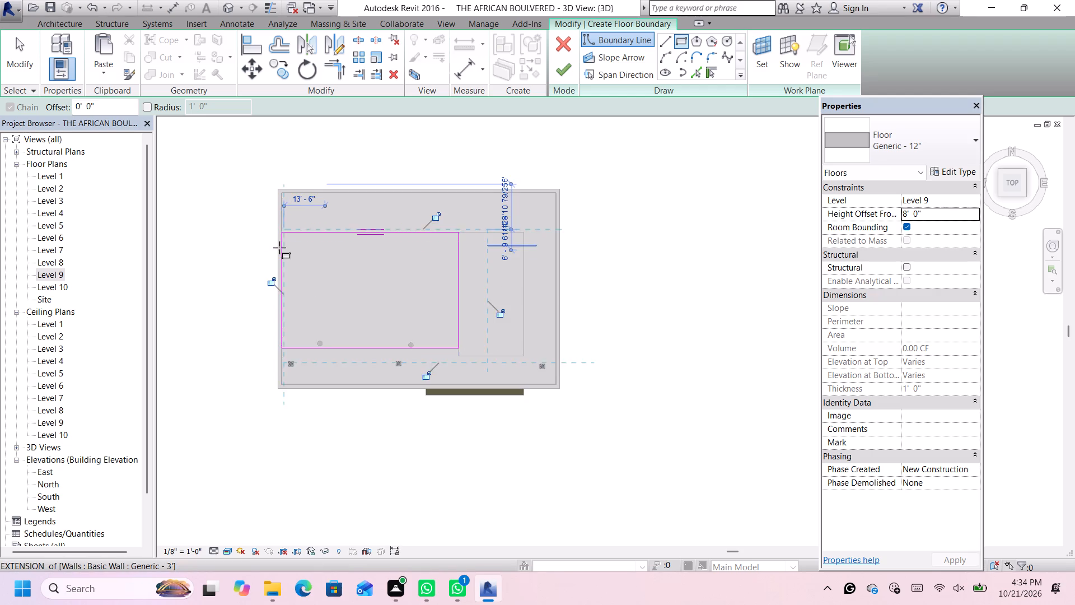
scroll(279, 248, up, 7)
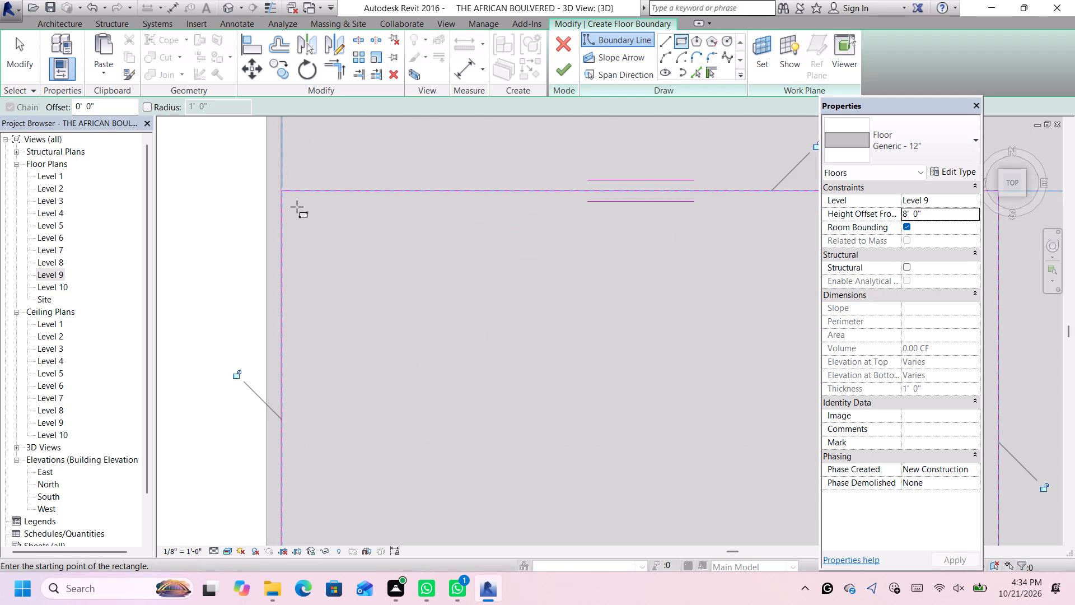
scroll(297, 206, up, 1)
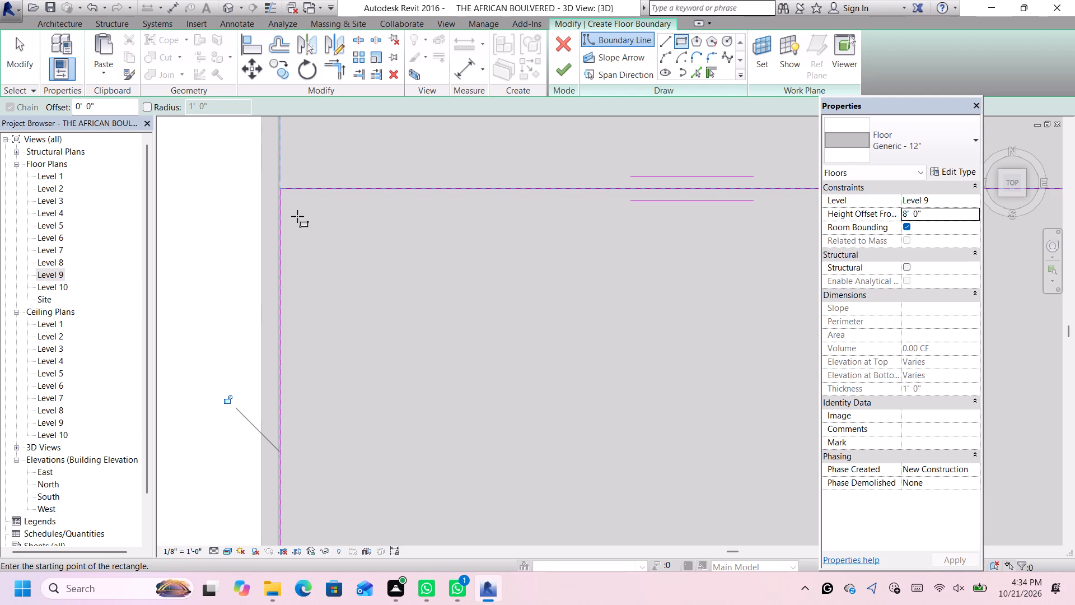
click(297, 216)
scroll(297, 216, down, 6)
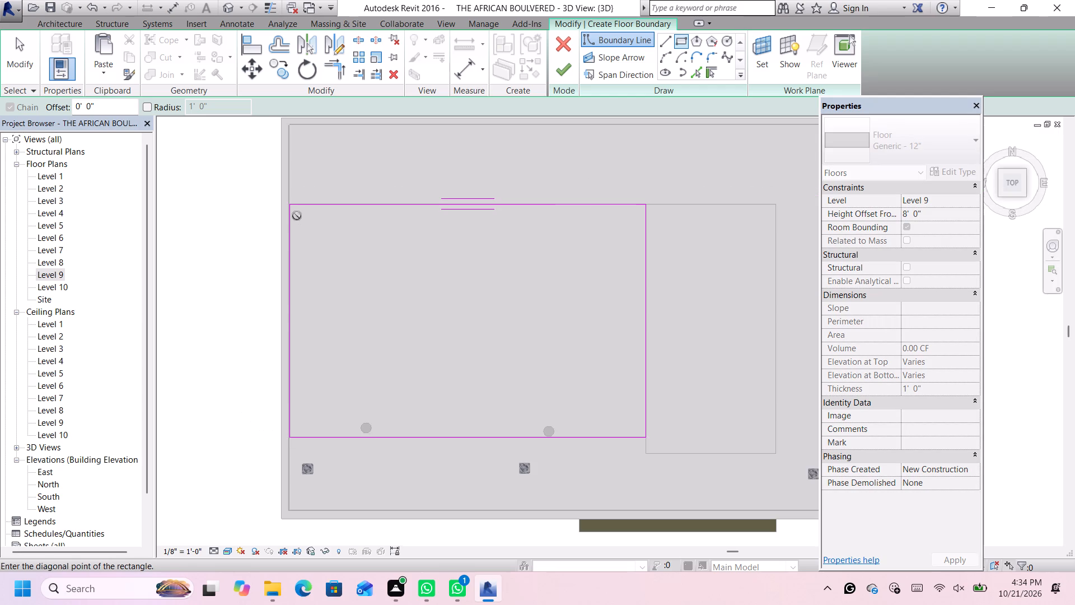
scroll(315, 395, up, 1)
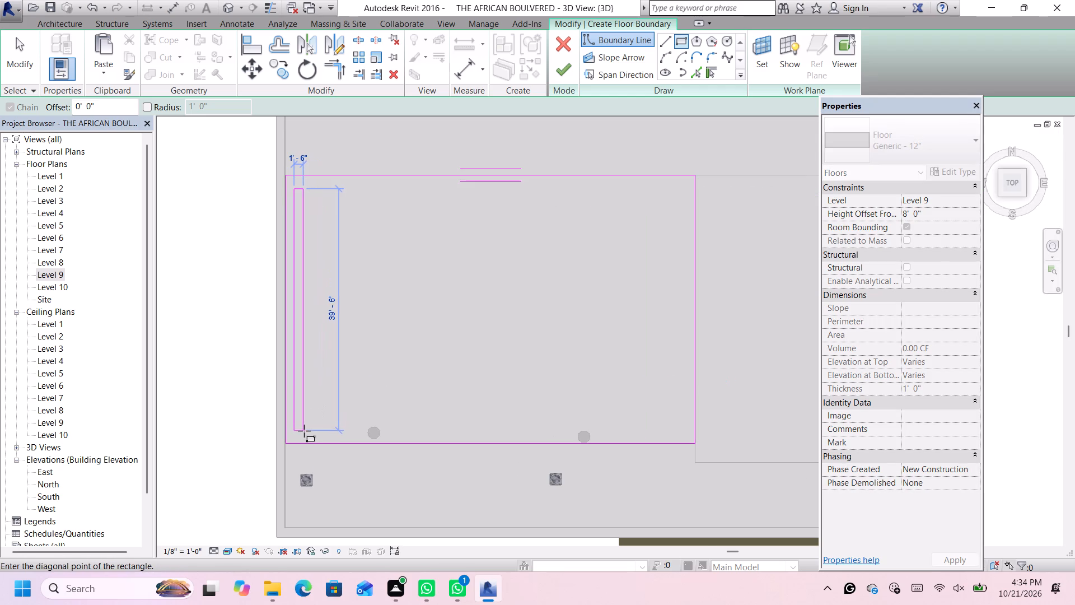
scroll(300, 435, up, 1)
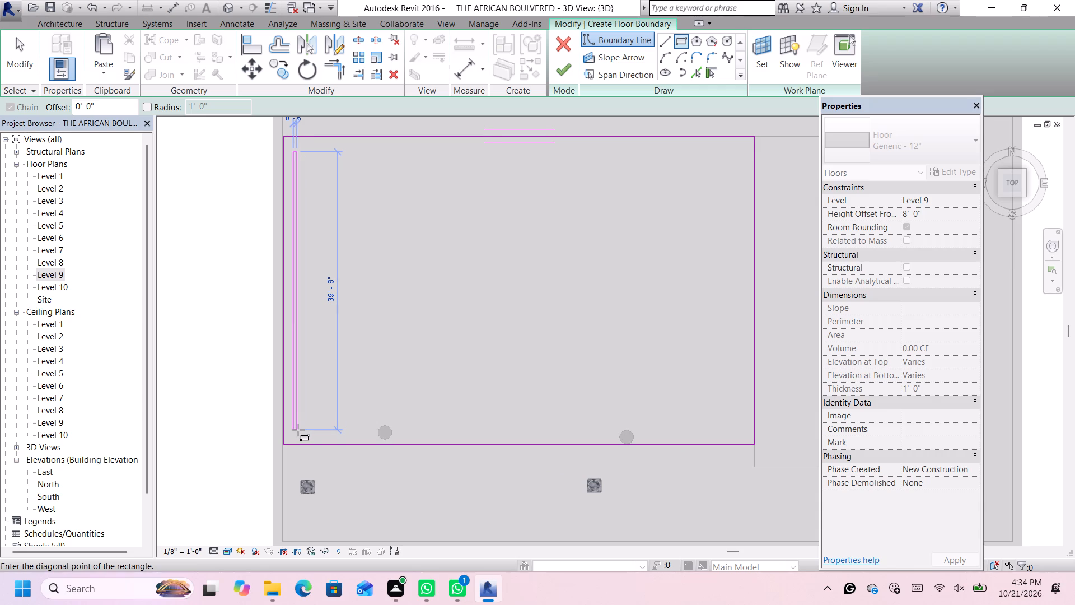
click(298, 430)
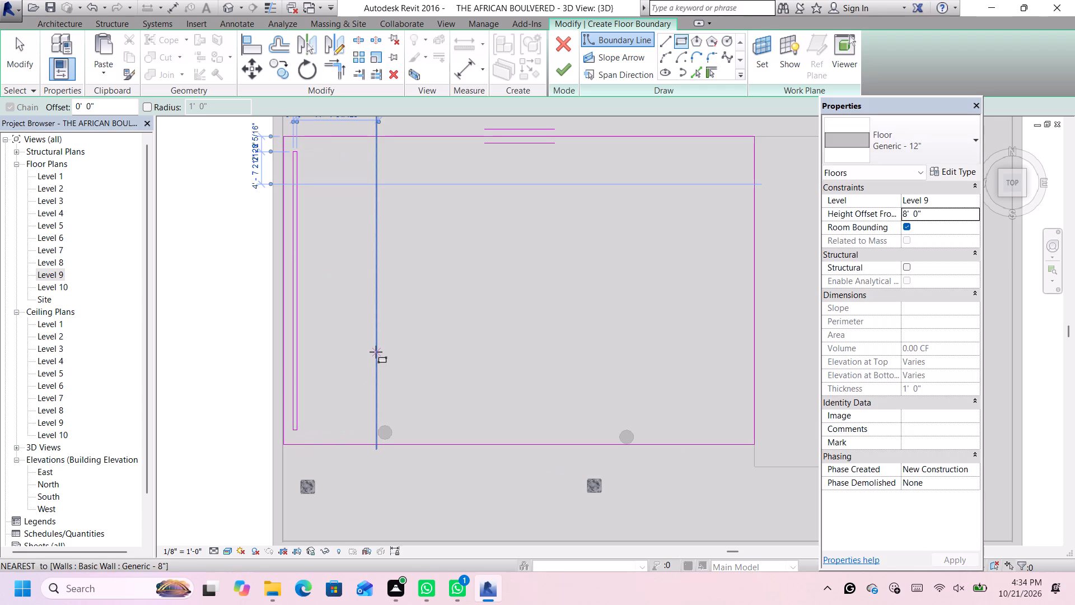
key(Escape)
key(Escape)
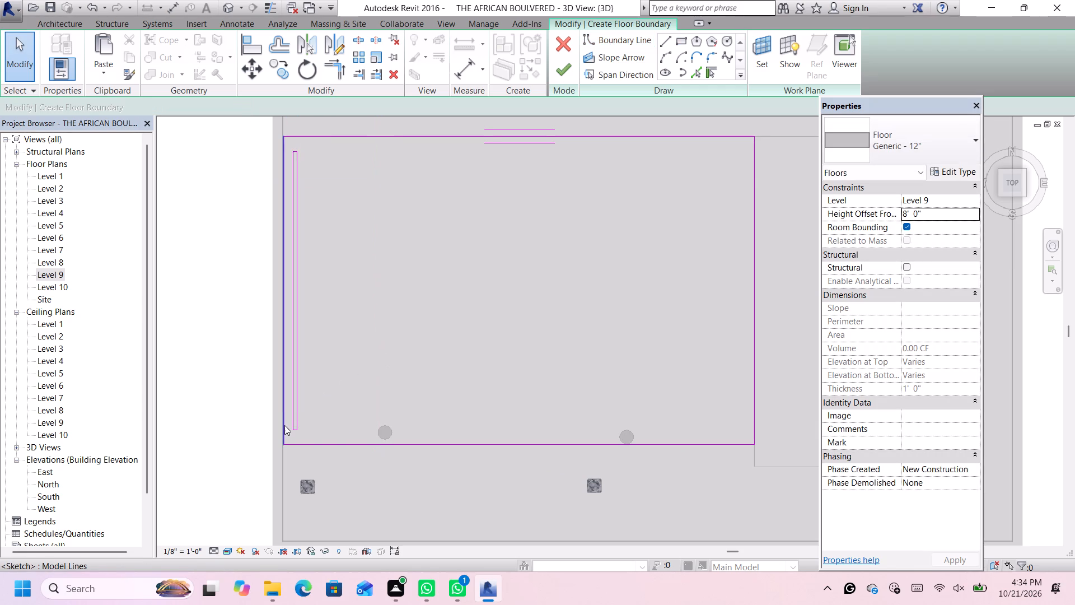
Copy all four lines of the narrow slot and paste the copy 2' toward the wall enclosure, aligned with the original.
scroll(293, 429, up, 2)
scroll(302, 406, down, 6)
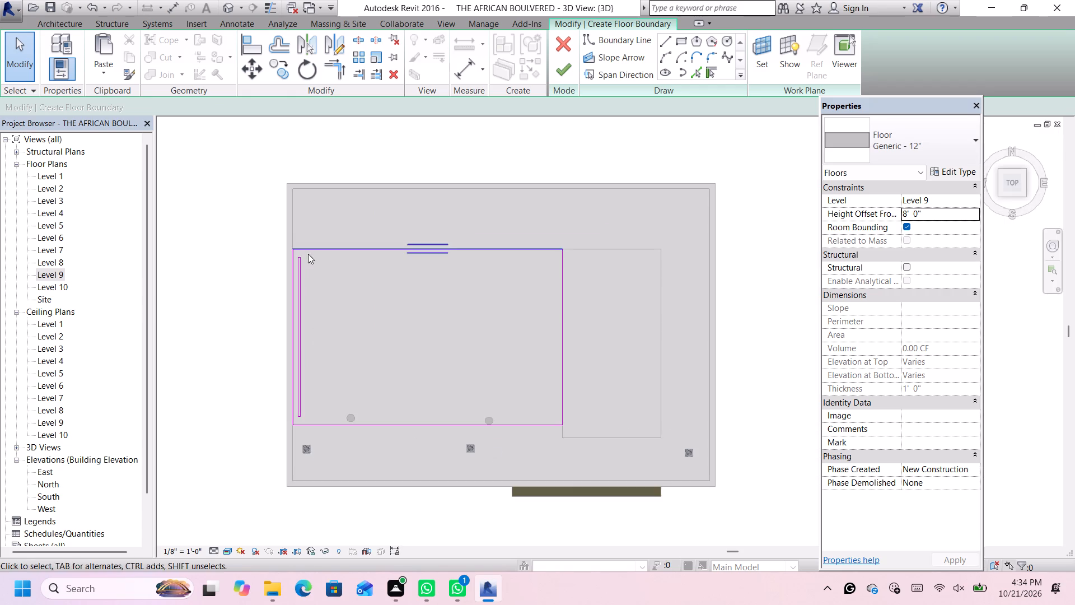
drag(303, 257, 300, 266)
scroll(302, 267, up, 4)
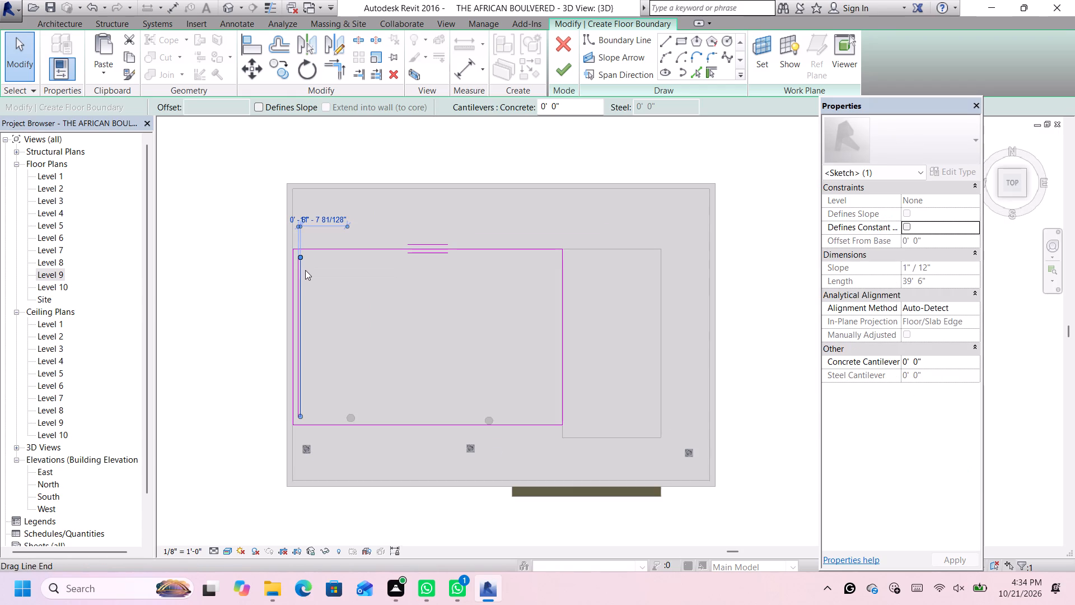
scroll(305, 270, up, 1)
drag(307, 241, 292, 253)
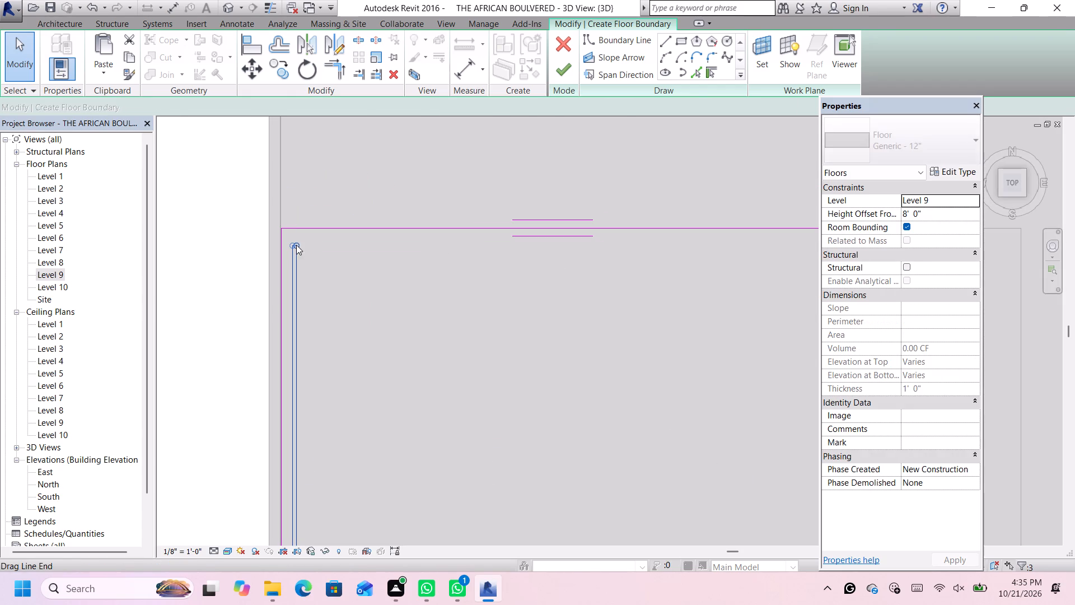
drag(303, 243, 290, 317)
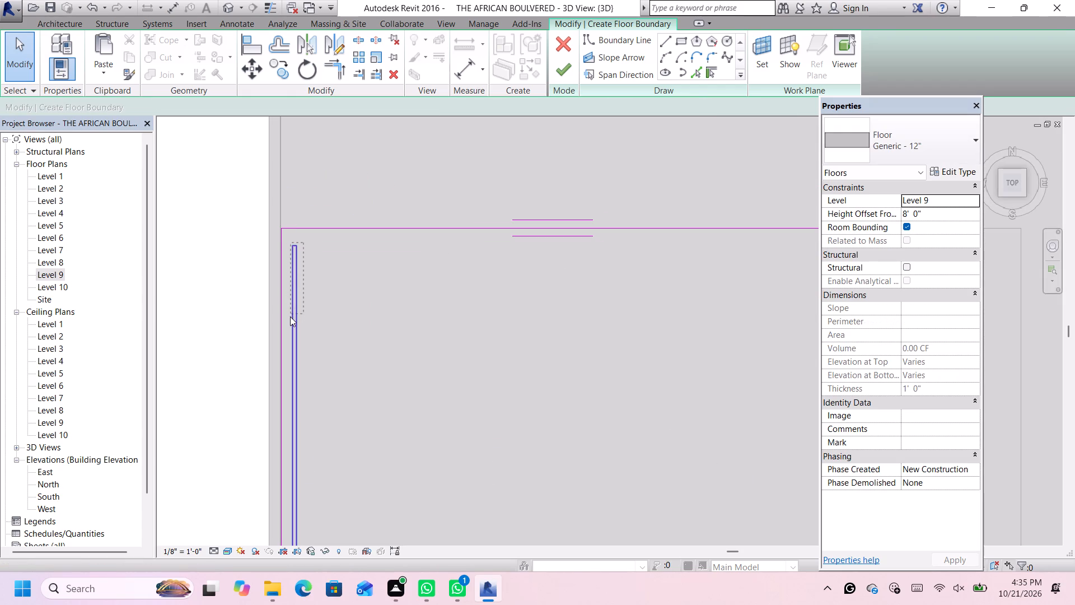
drag(290, 317, 288, 444)
scroll(289, 333, down, 4)
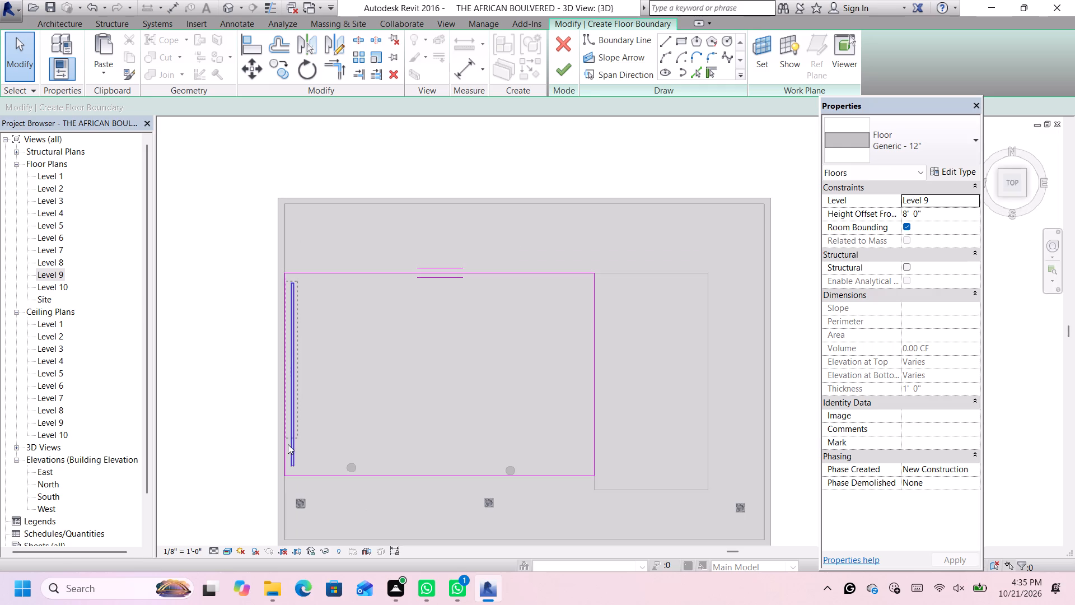
drag(288, 444, 288, 470)
scroll(297, 455, up, 3)
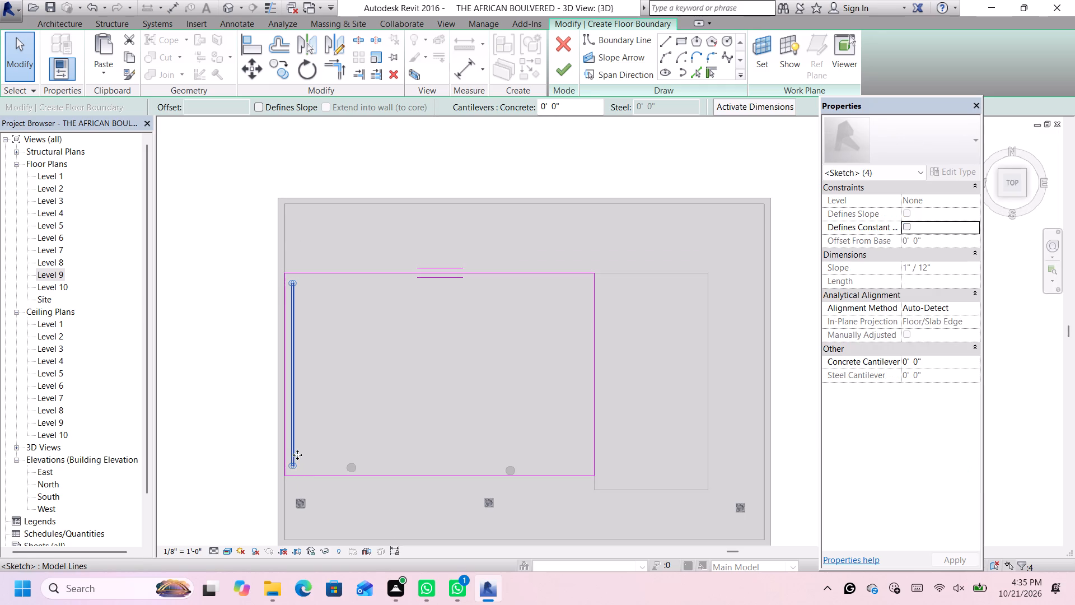
scroll(297, 455, up, 1)
scroll(297, 455, down, 4)
scroll(283, 482, up, 7)
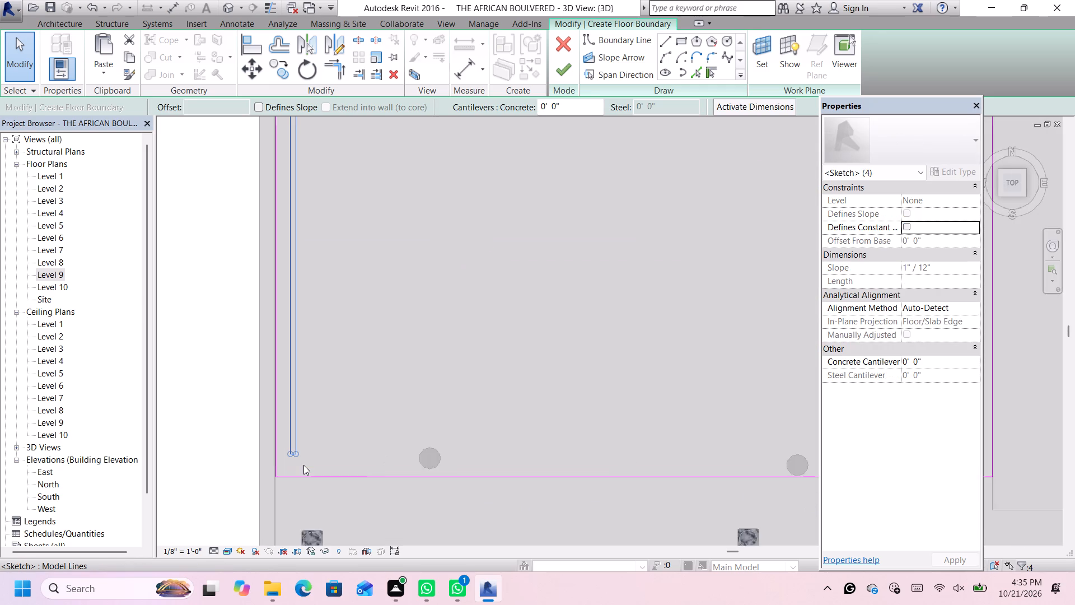
scroll(291, 446, up, 4)
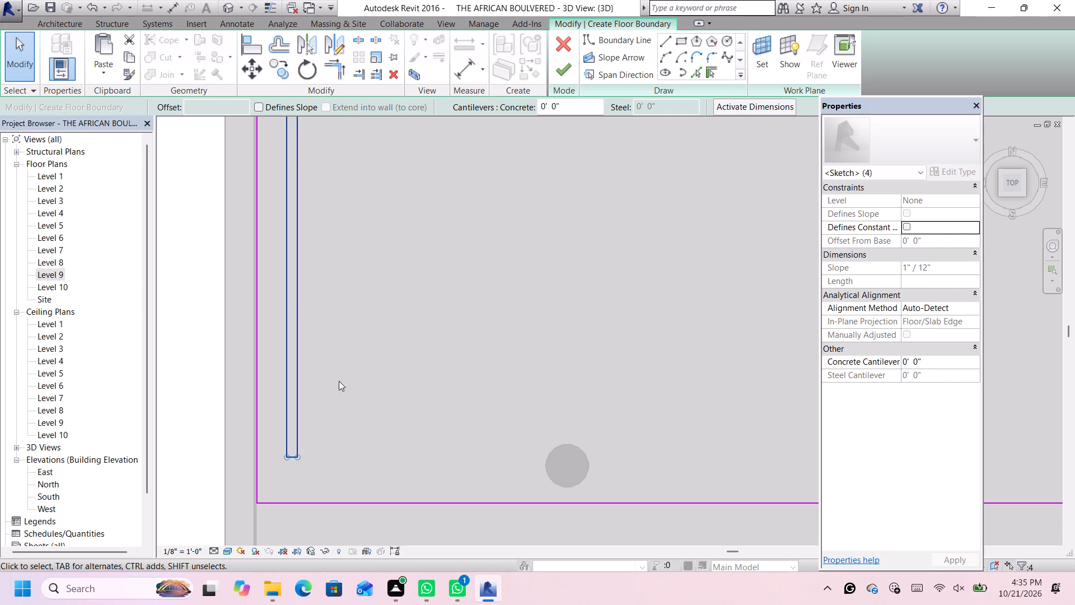
key(ctrl+c)
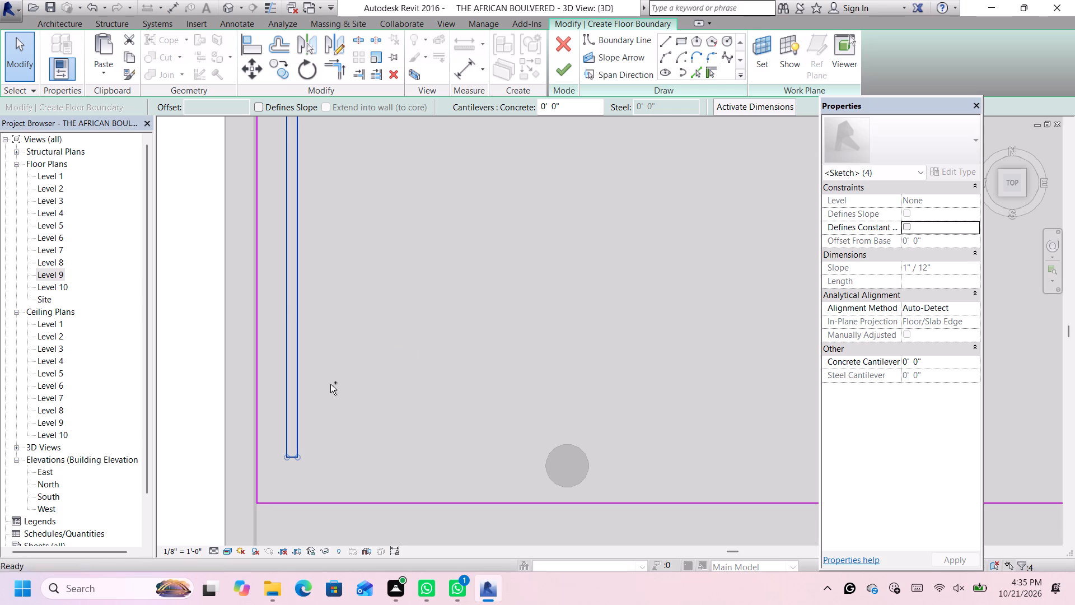
key(ctrl+v)
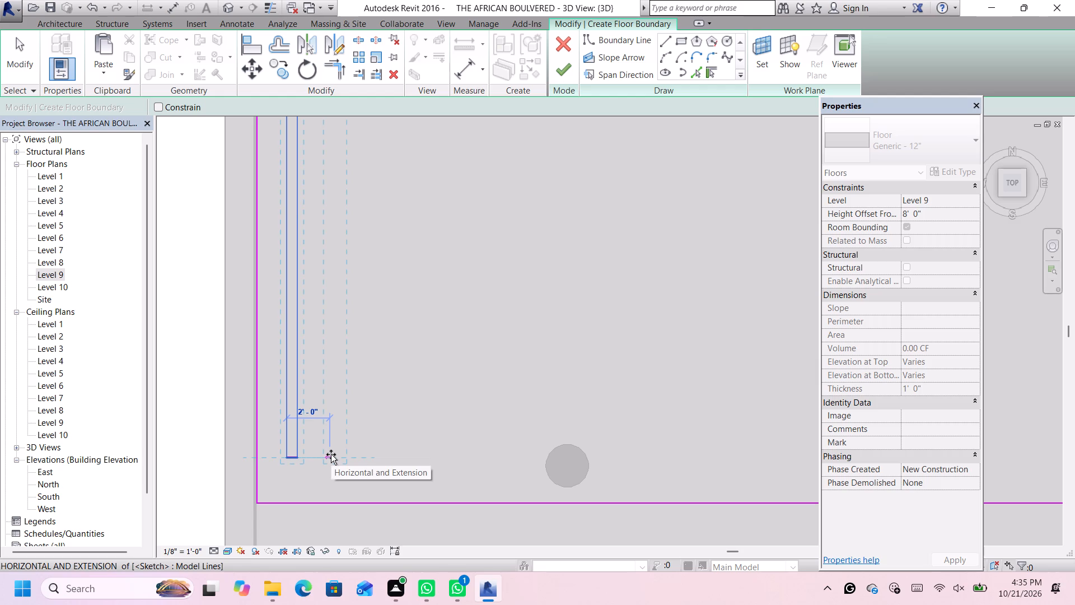
click(331, 454)
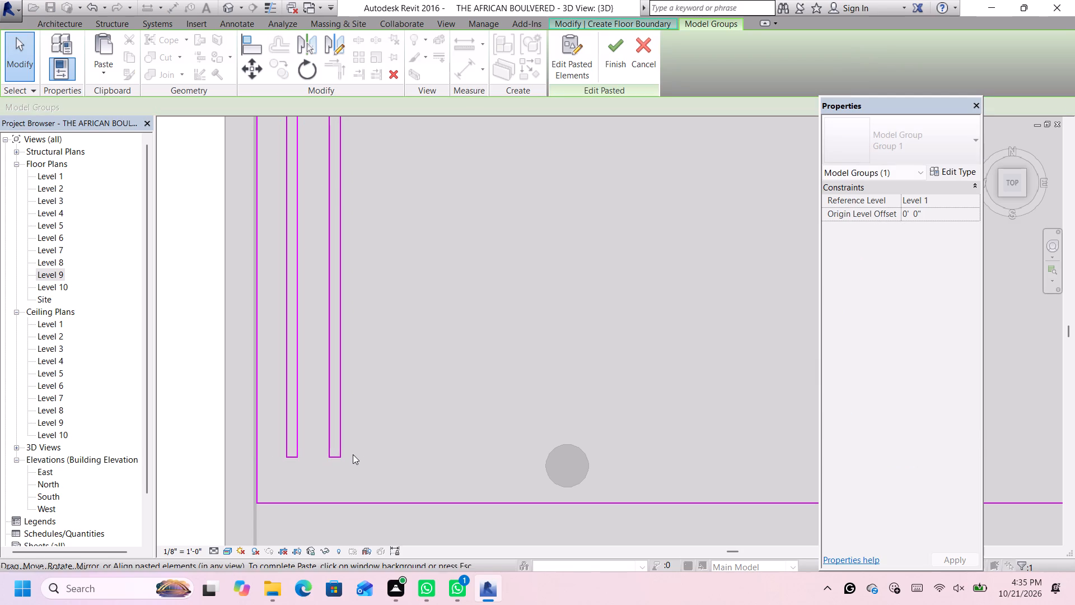
Paste two more aligned slot copies toward the wall enclosure, about 4' and 8' from the original slot.
key(ctrl+v)
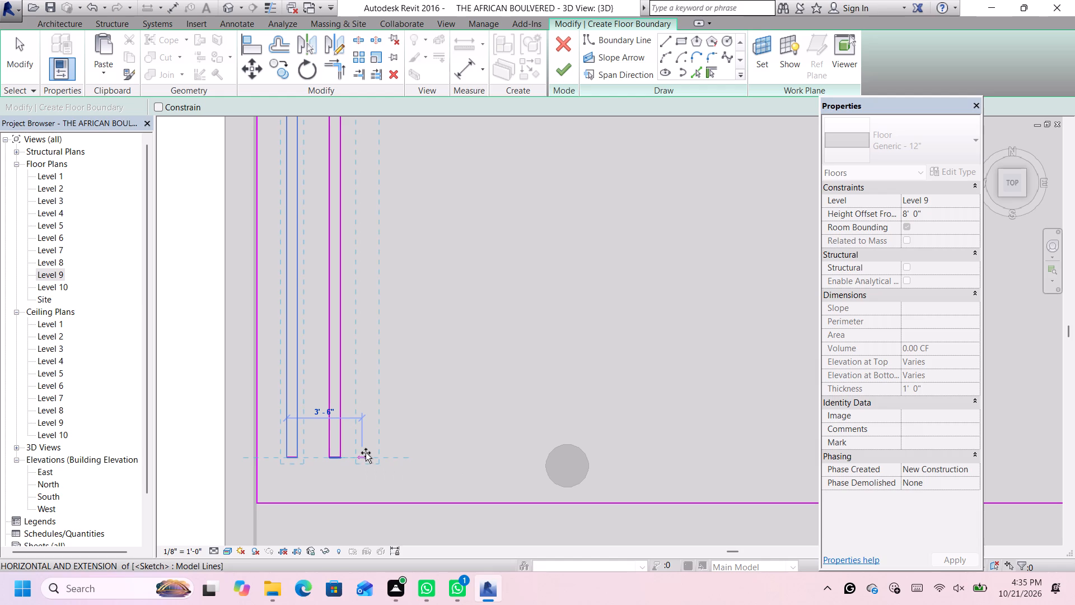
click(368, 453)
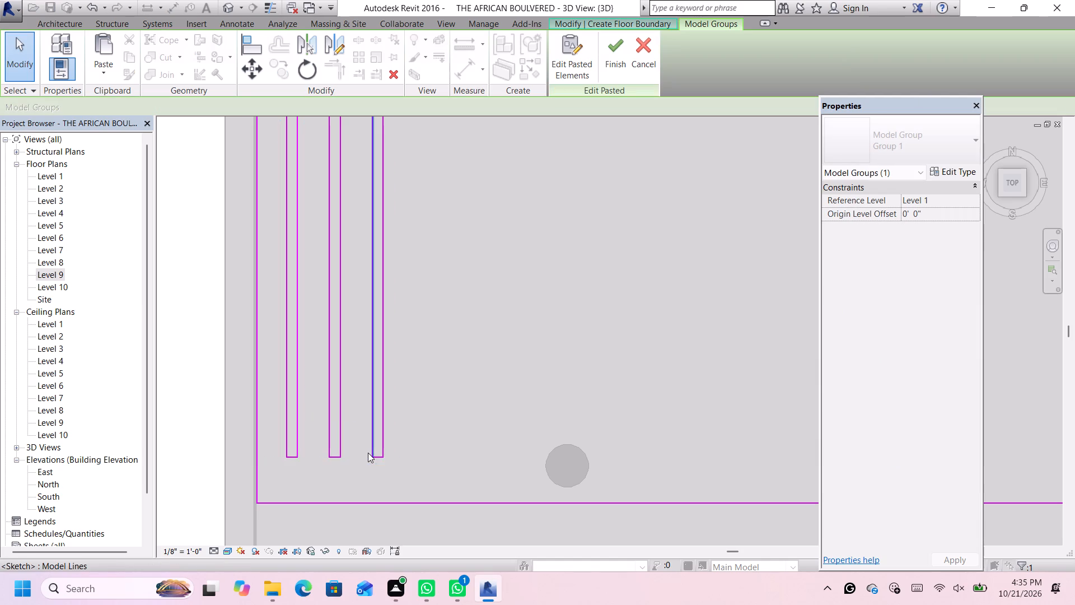
scroll(368, 453, down, 7)
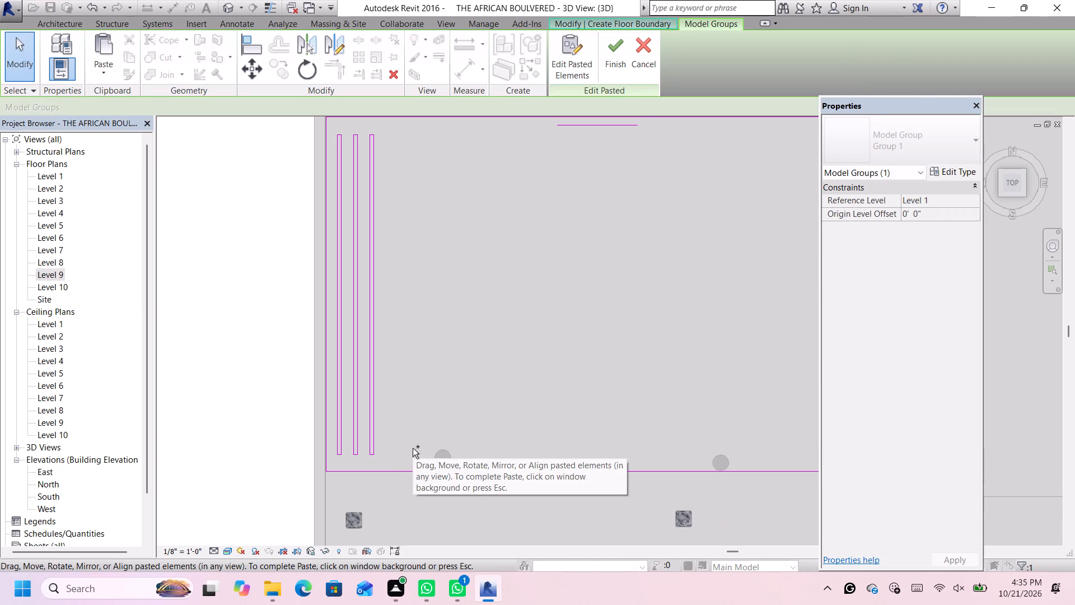
key(ctrl+v)
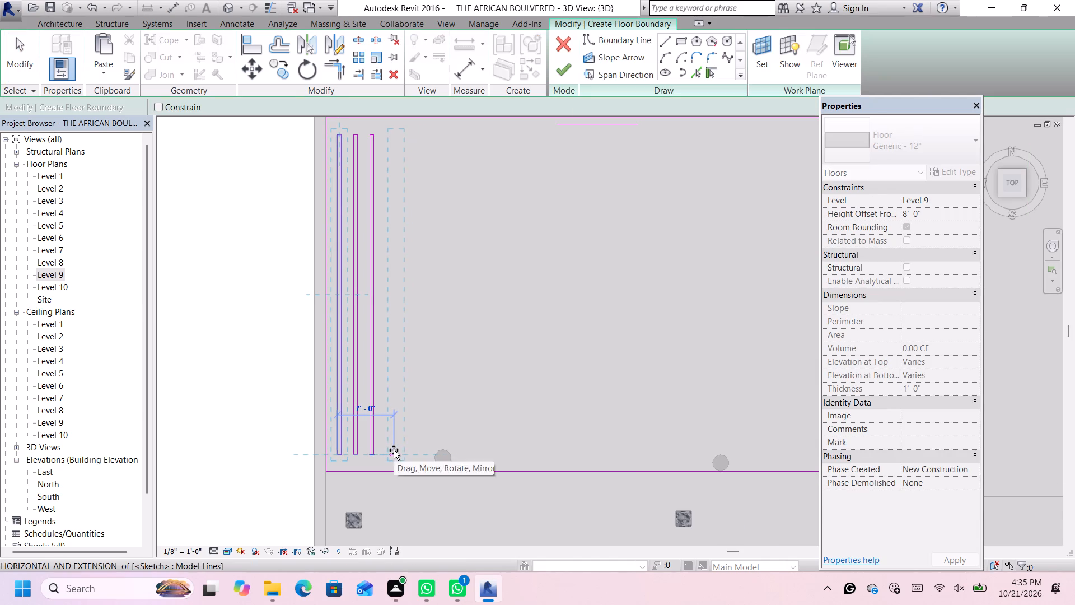
click(401, 450)
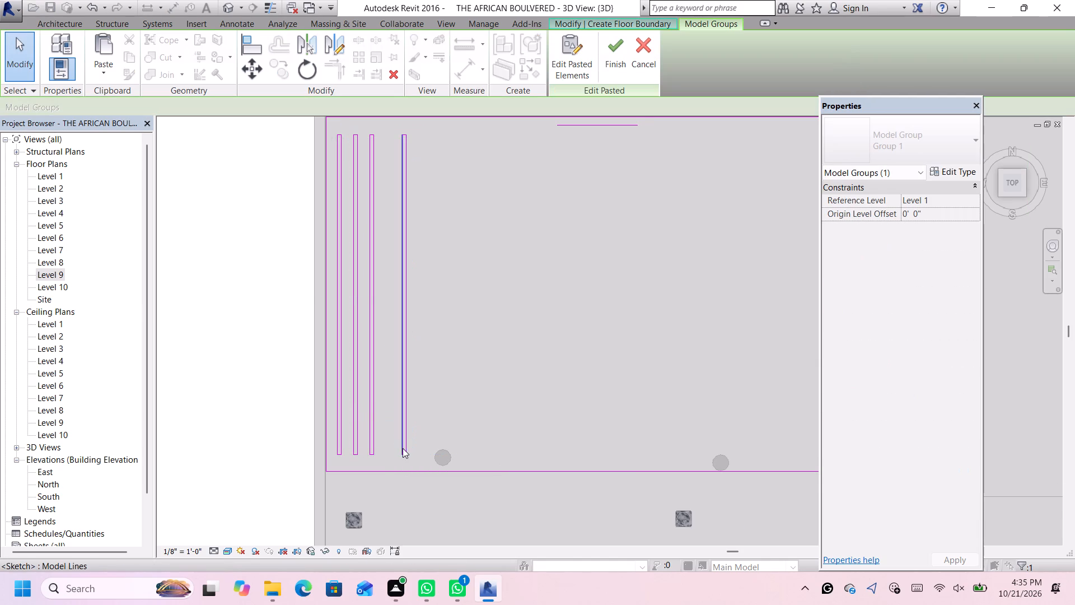
Paste two more aligned copies of the slot, 6' and 10' from the original, filling the gap and extending the row.
scroll(393, 454, up, 4)
key(ctrl+v)
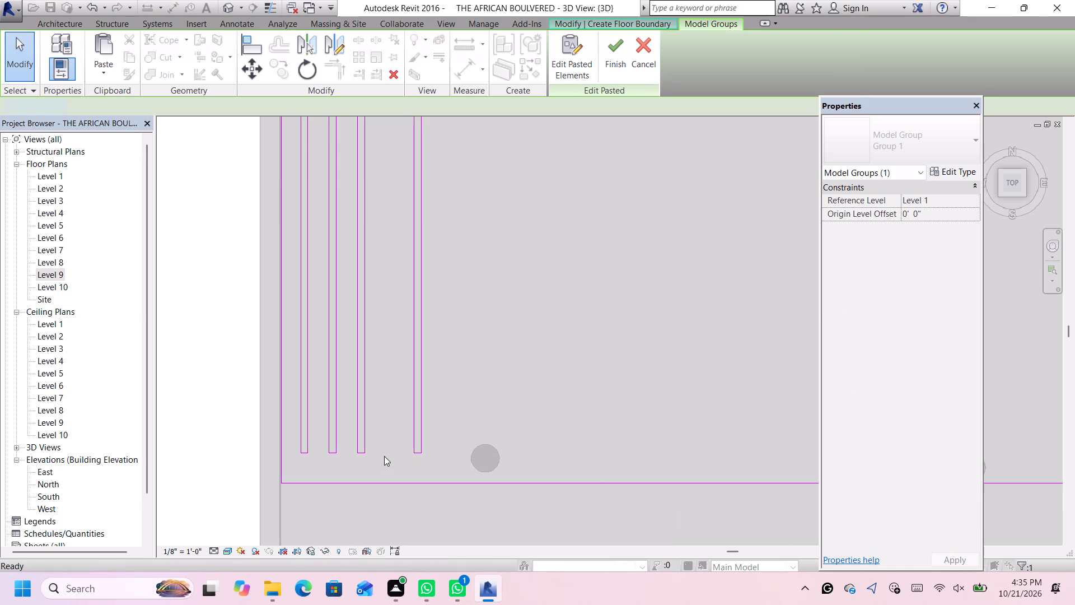
click(385, 450)
scroll(385, 450, down, 5)
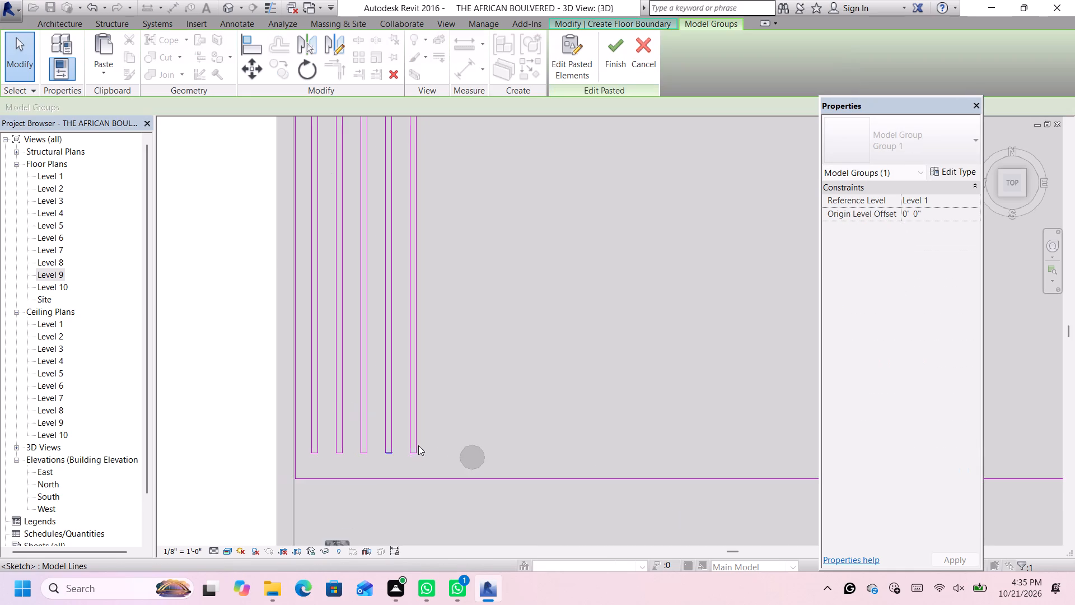
key(ctrl+v)
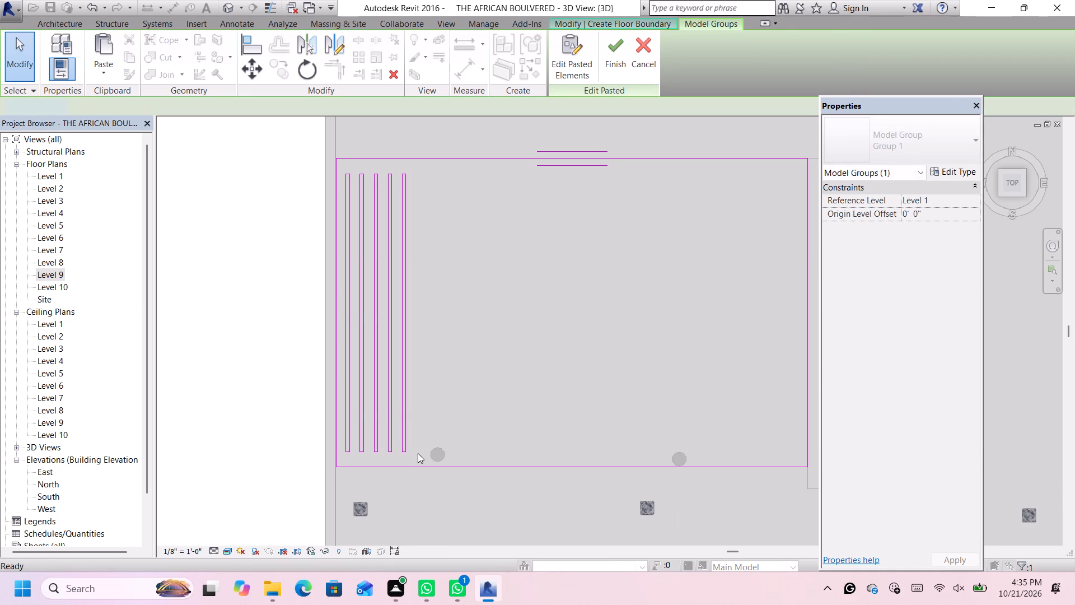
scroll(414, 447, up, 3)
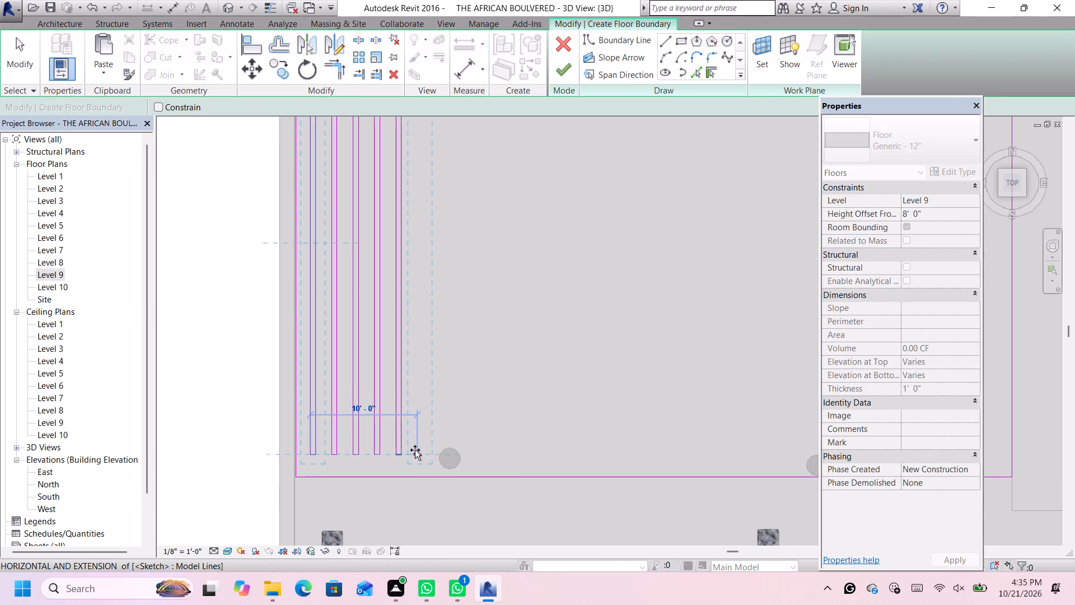
click(415, 451)
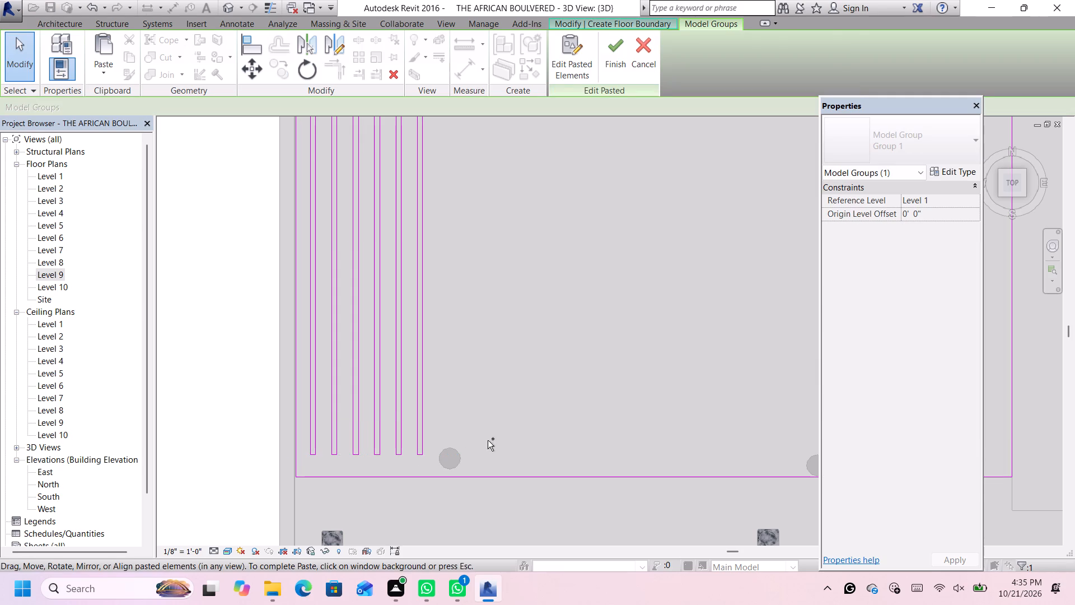
Paste two more slot copies toward the wall enclosure, about 12' and 14' from the original slot, beside the round column.
key(ctrl+v)
scroll(440, 451, up, 3)
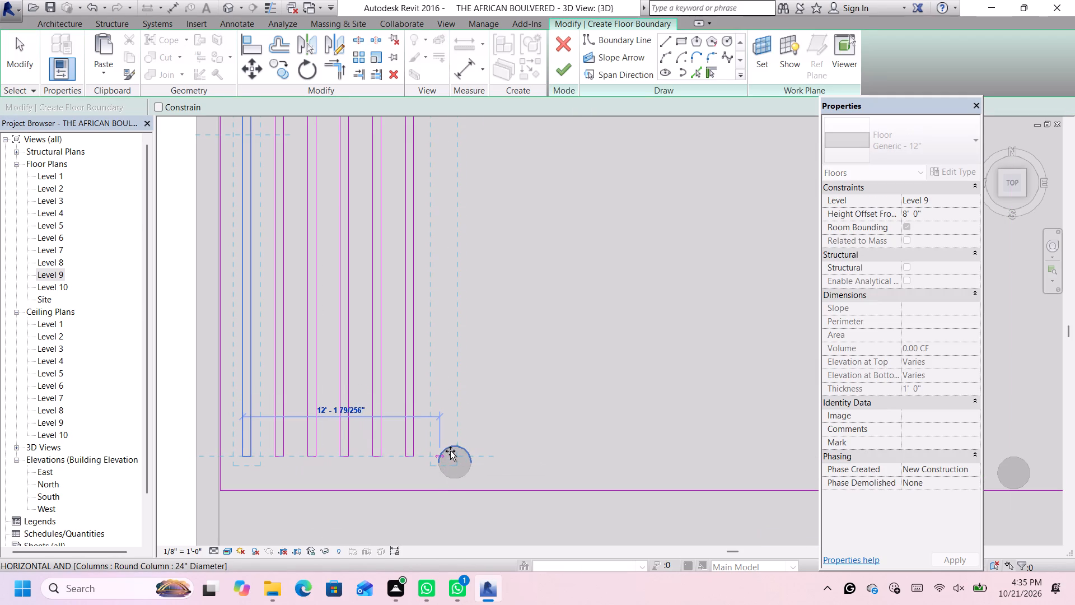
scroll(434, 451, up, 4)
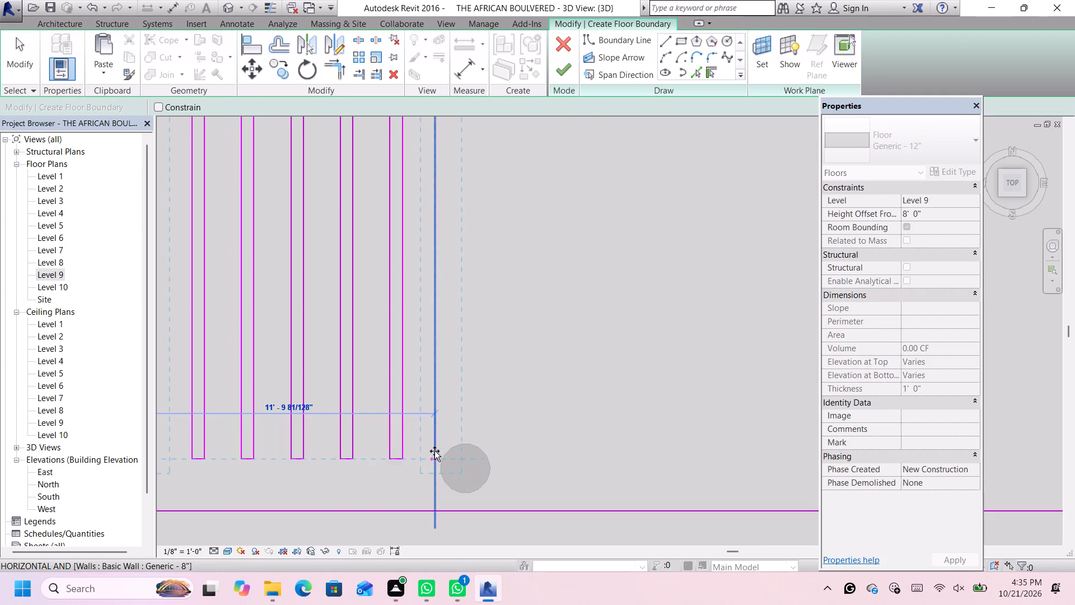
scroll(434, 451, up, 3)
click(442, 453)
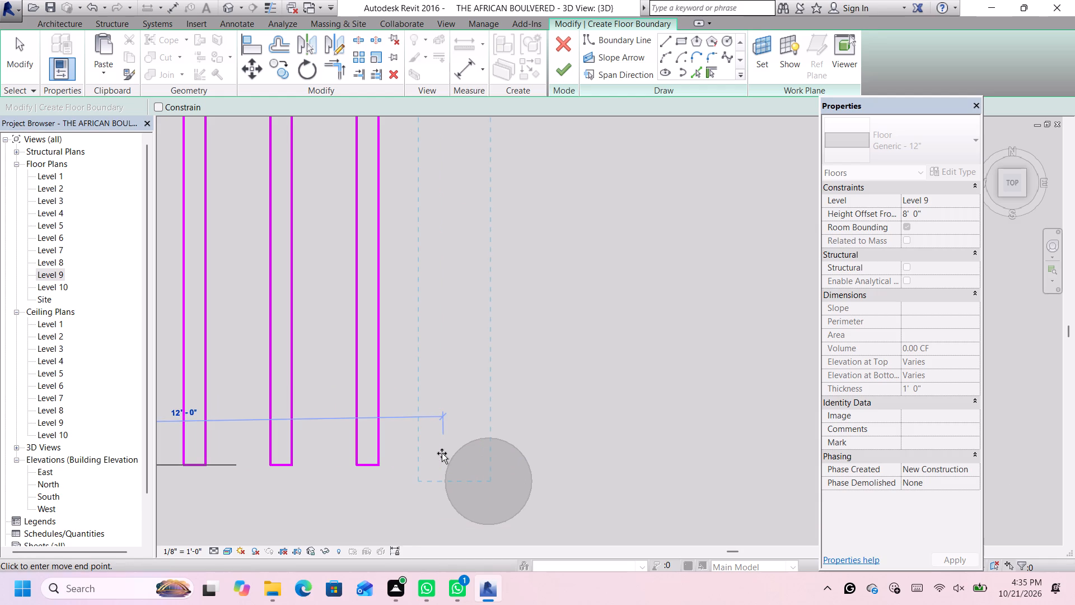
scroll(442, 453, down, 6)
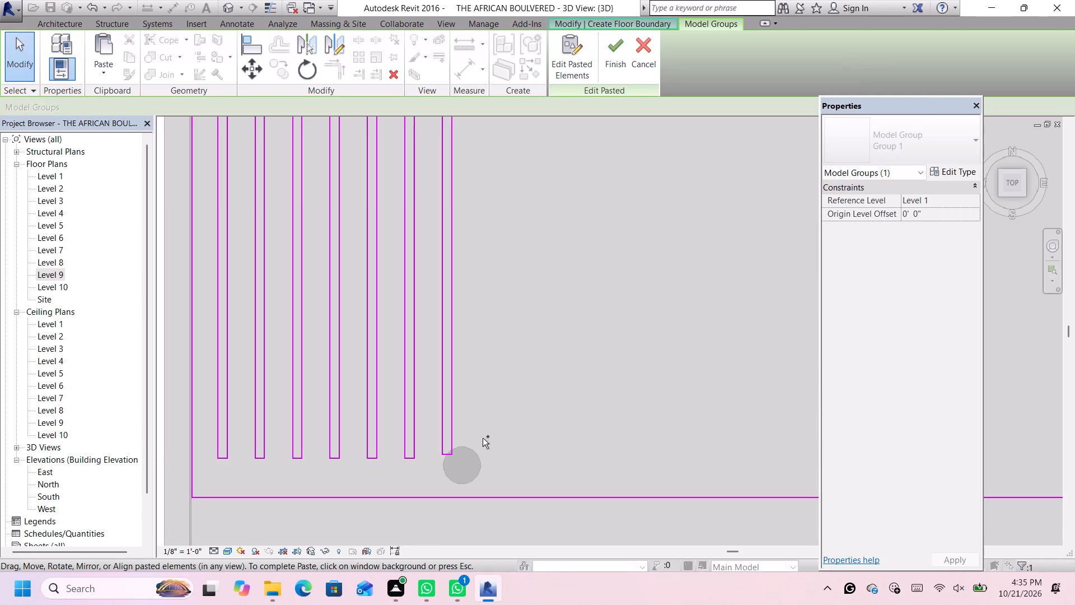
scroll(466, 453, down, 7)
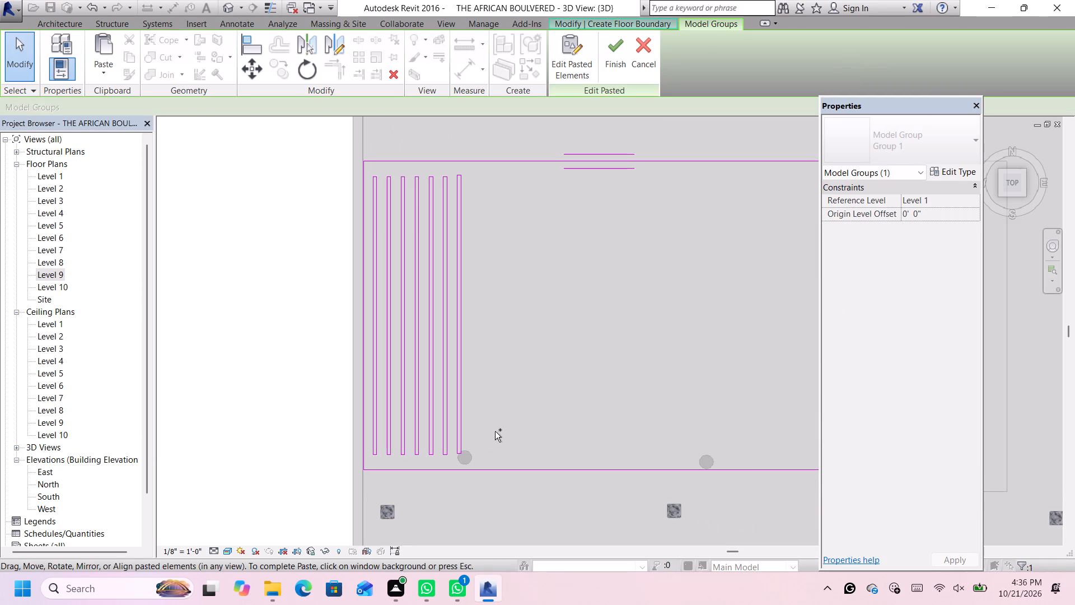
key(ctrl+v)
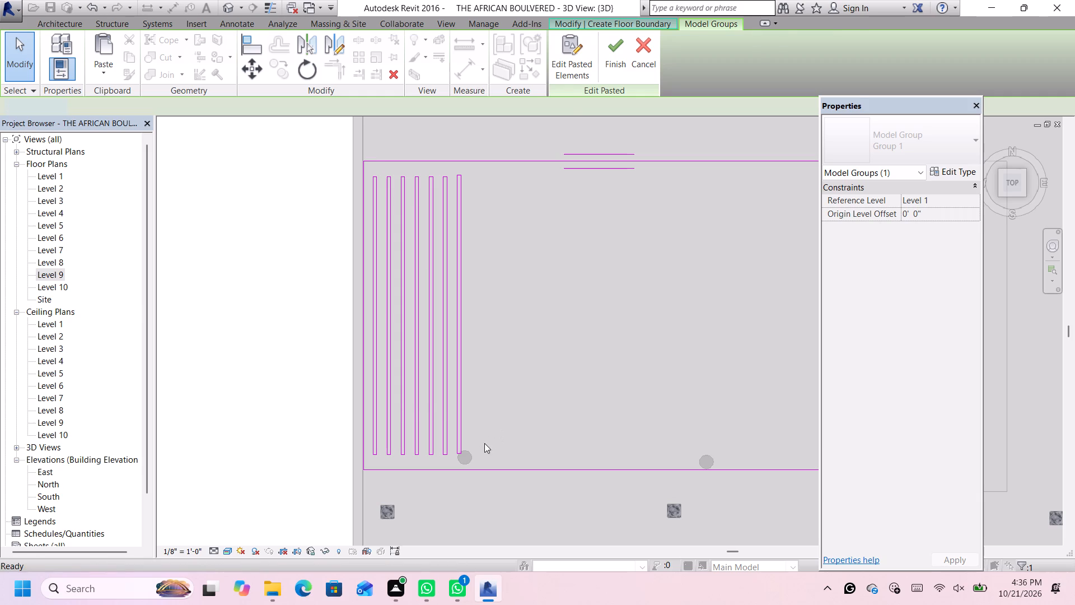
scroll(473, 452, up, 3)
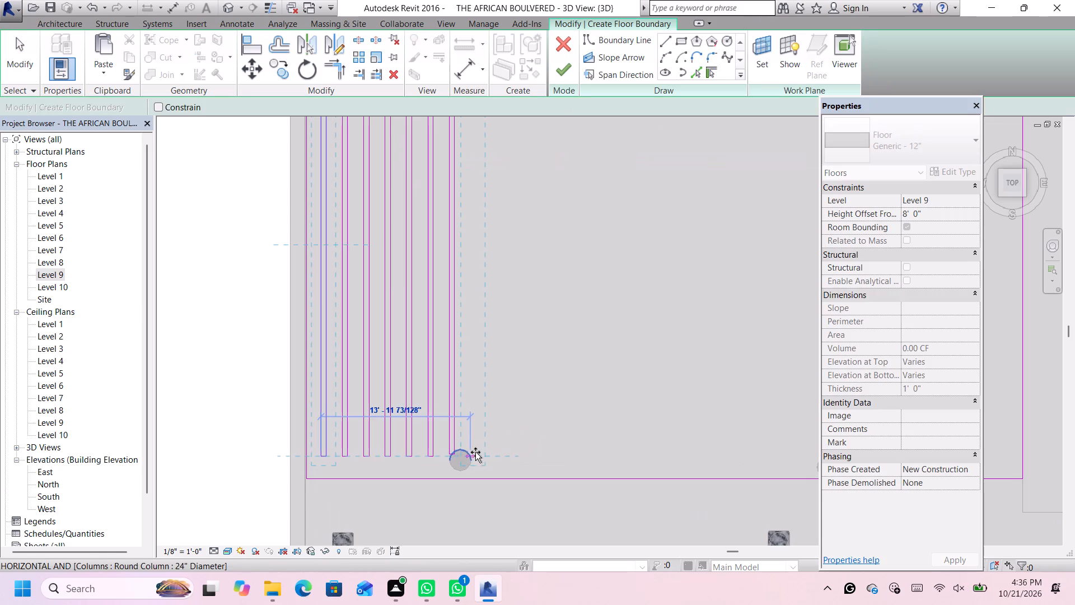
scroll(476, 454, up, 1)
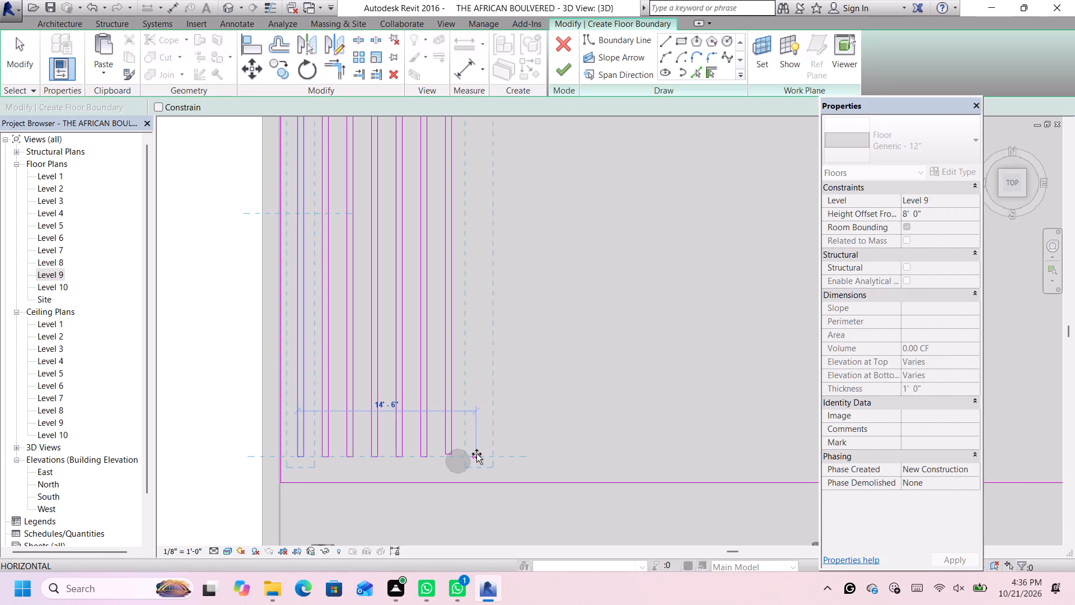
scroll(474, 454, up, 2)
scroll(474, 454, down, 1)
scroll(474, 454, up, 3)
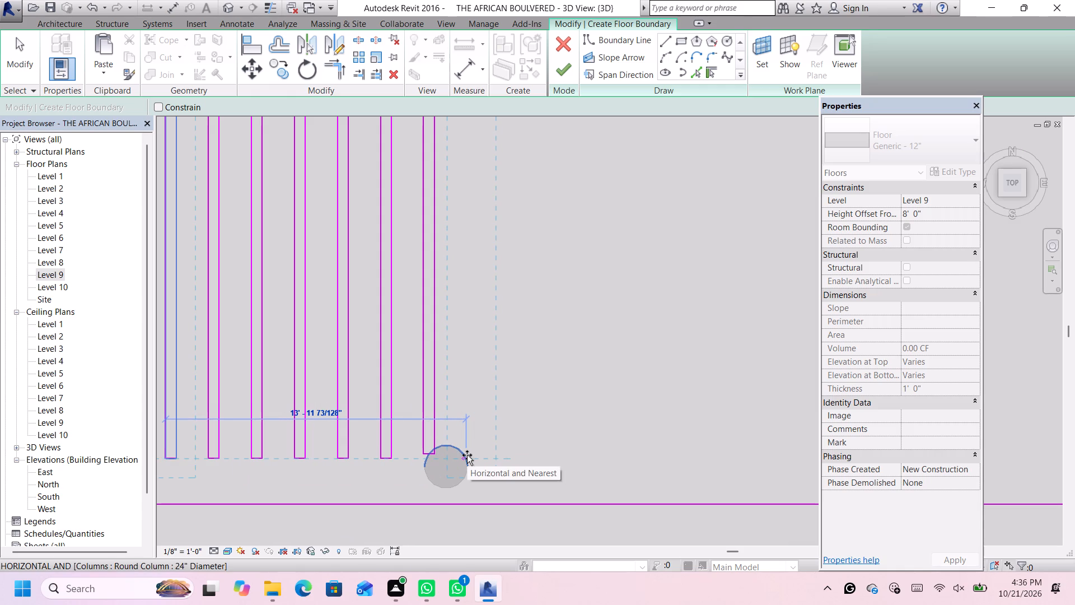
click(466, 455)
scroll(484, 450, down, 5)
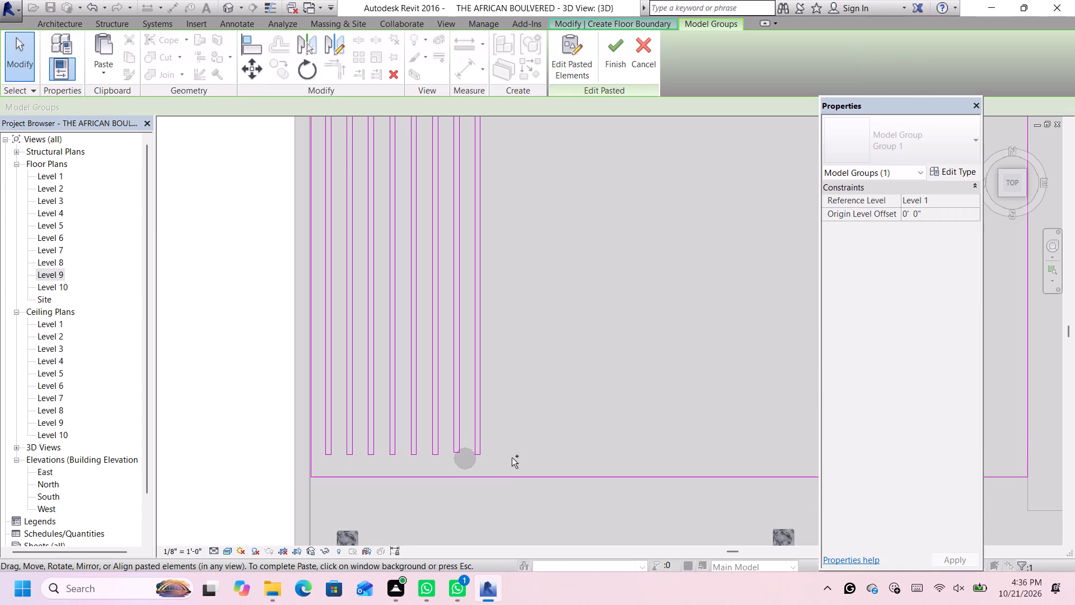
Paste two more aligned slot copies toward the wall enclosure, about 16' and 18' from the original slot.
key(ctrl+v)
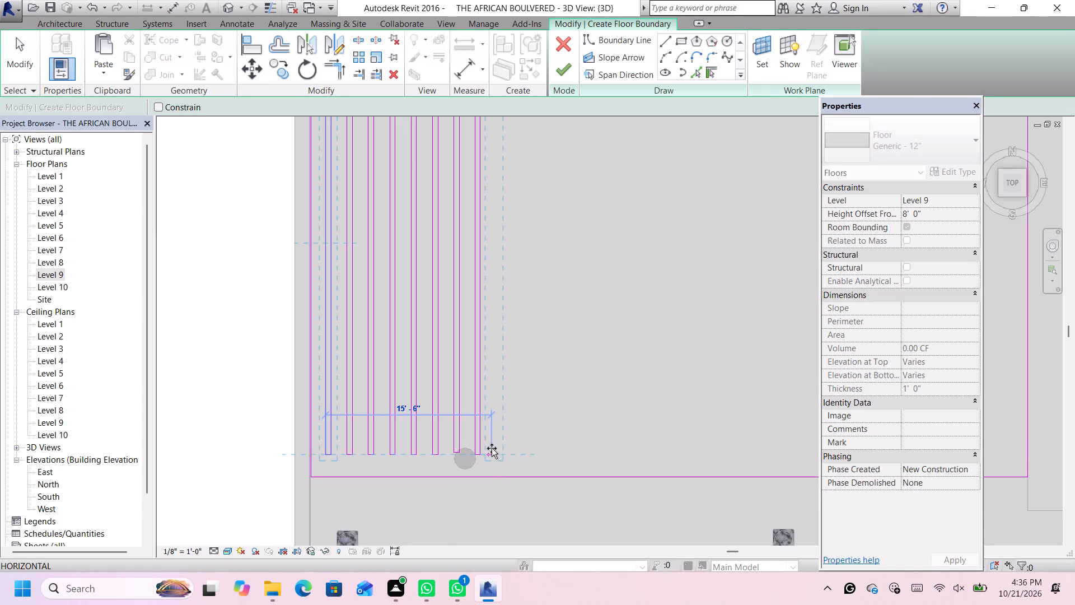
scroll(494, 449, down, 3)
click(494, 449)
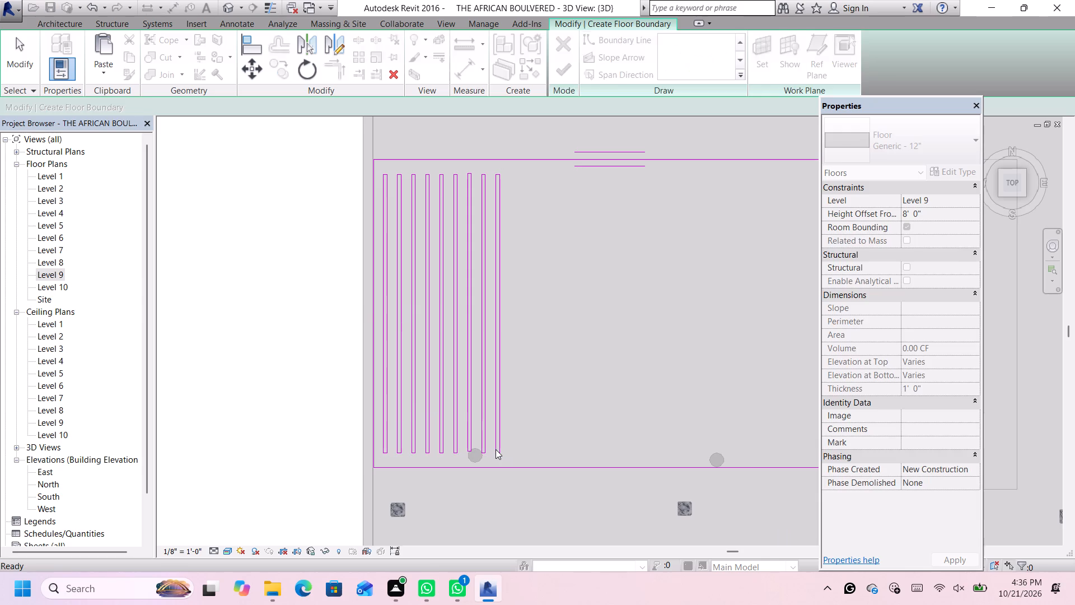
scroll(502, 448, up, 5)
key(ctrl+v)
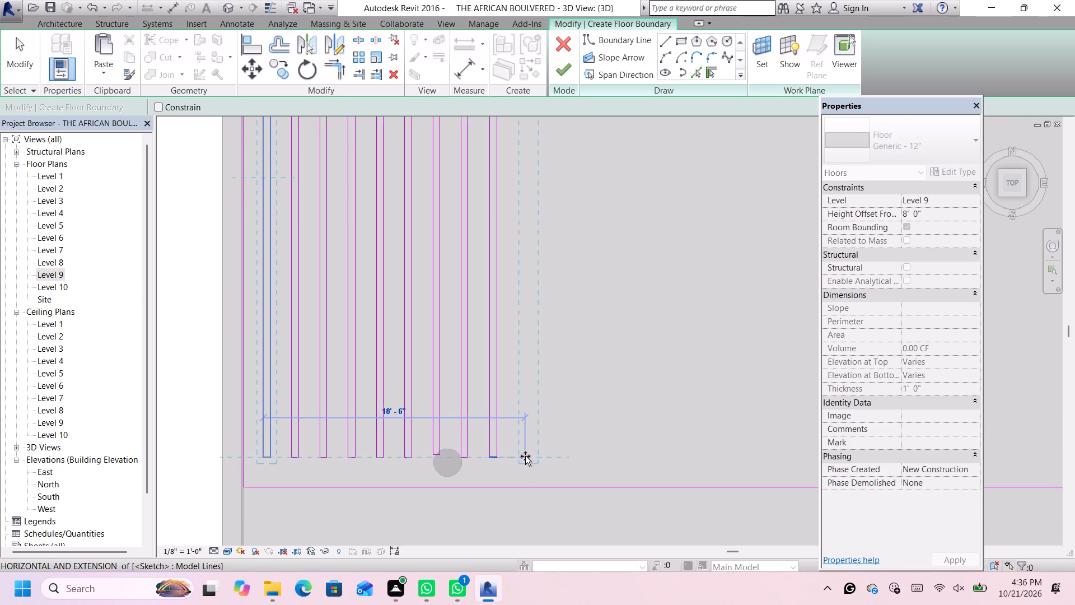
click(520, 455)
scroll(520, 455, down, 5)
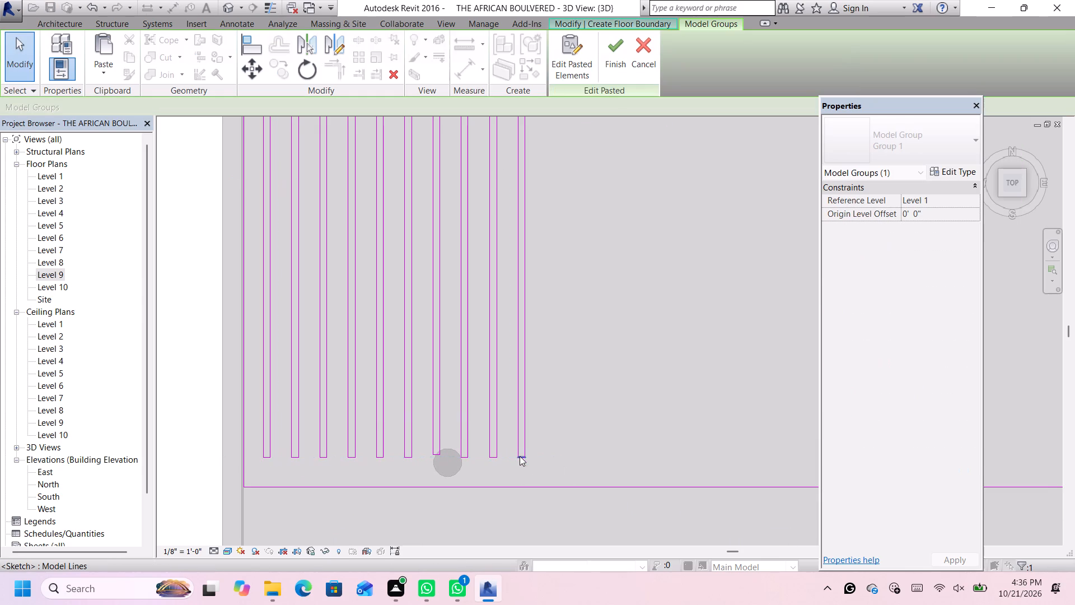
Select all ten slots and copy them 20' toward the wall enclosure, in line with the originals.
scroll(520, 456, down, 1)
scroll(580, 449, up, 2)
scroll(579, 449, down, 6)
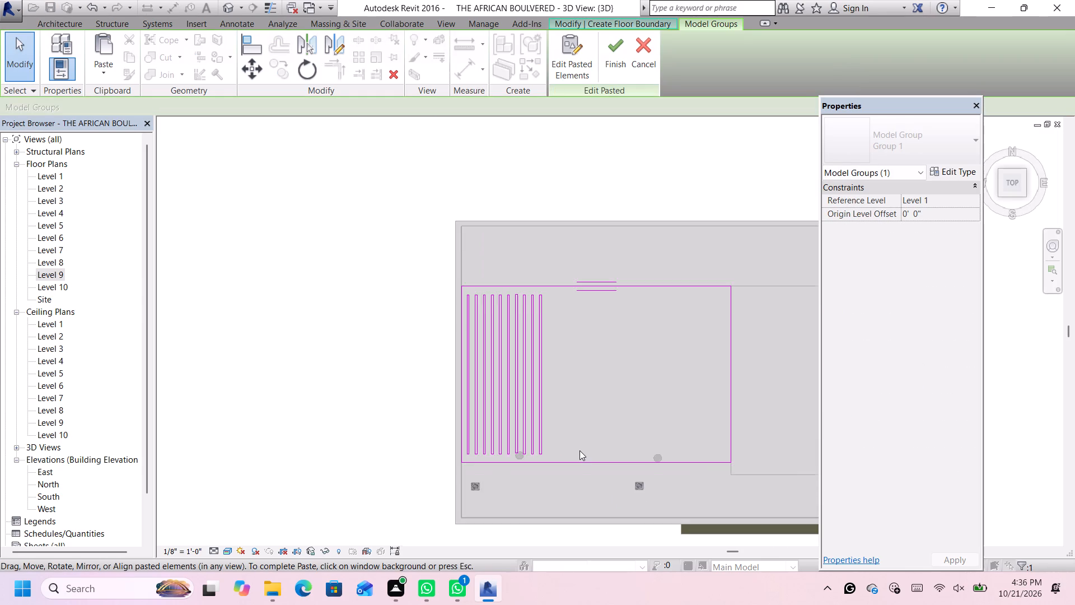
scroll(703, 421, up, 3)
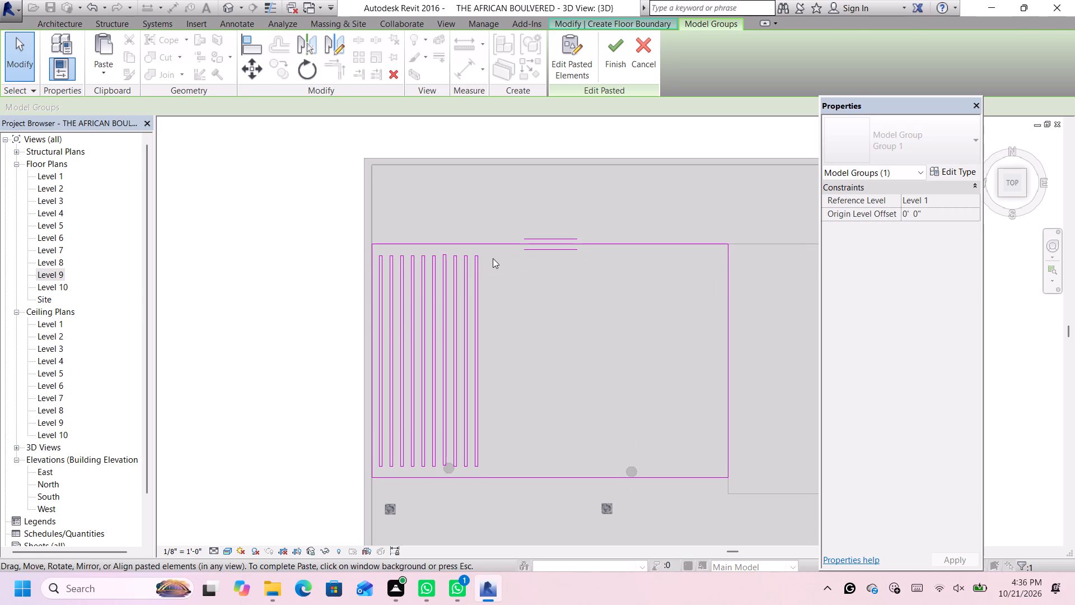
drag(492, 253, 375, 353)
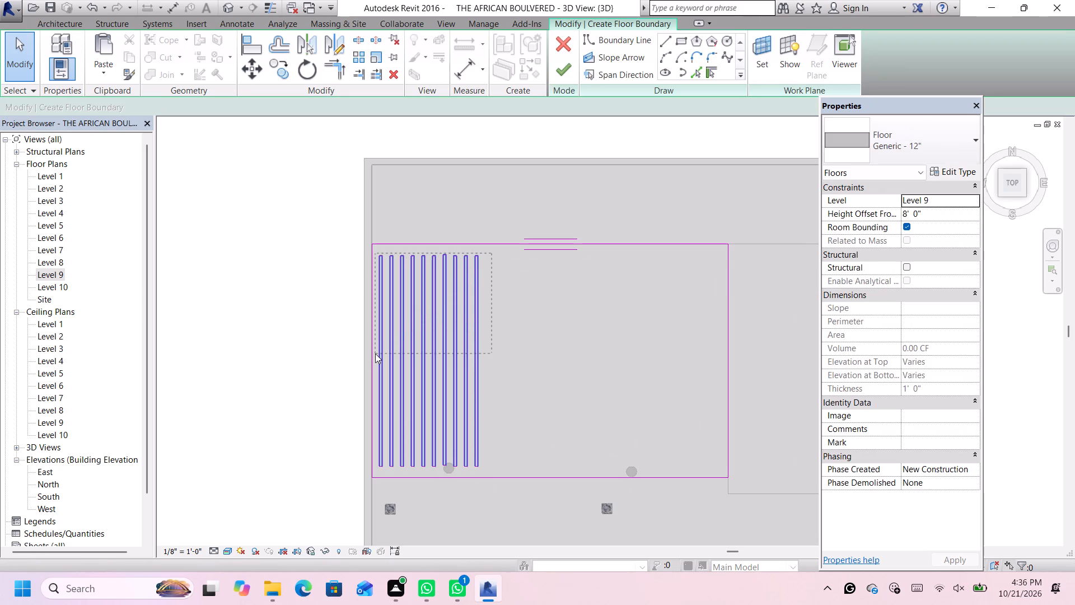
drag(375, 353, 376, 356)
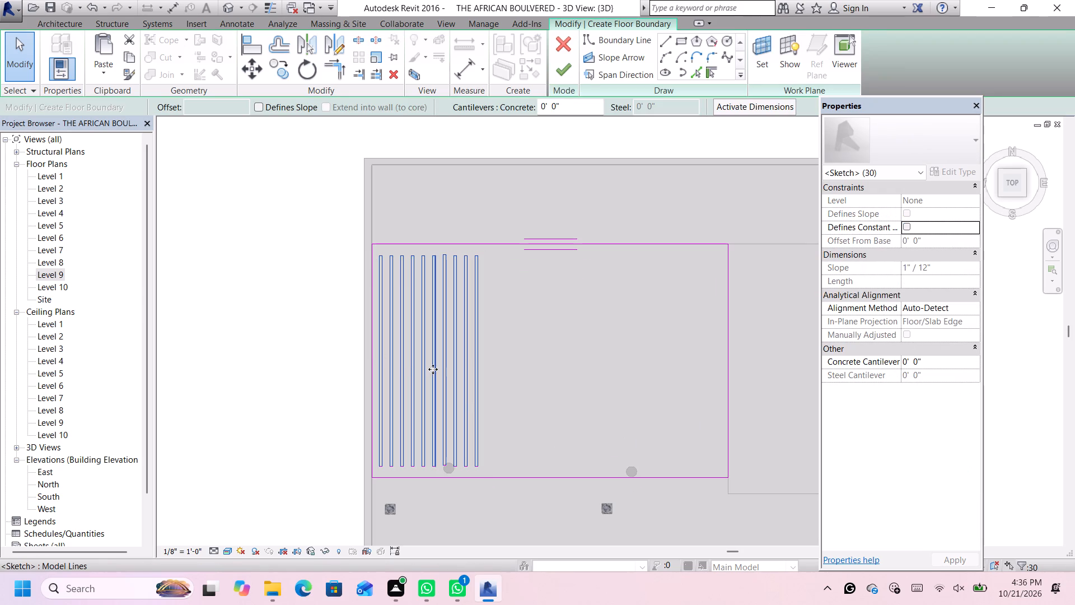
scroll(488, 425, down, 4)
scroll(493, 455, up, 4)
scroll(493, 455, down, 1)
scroll(493, 455, up, 2)
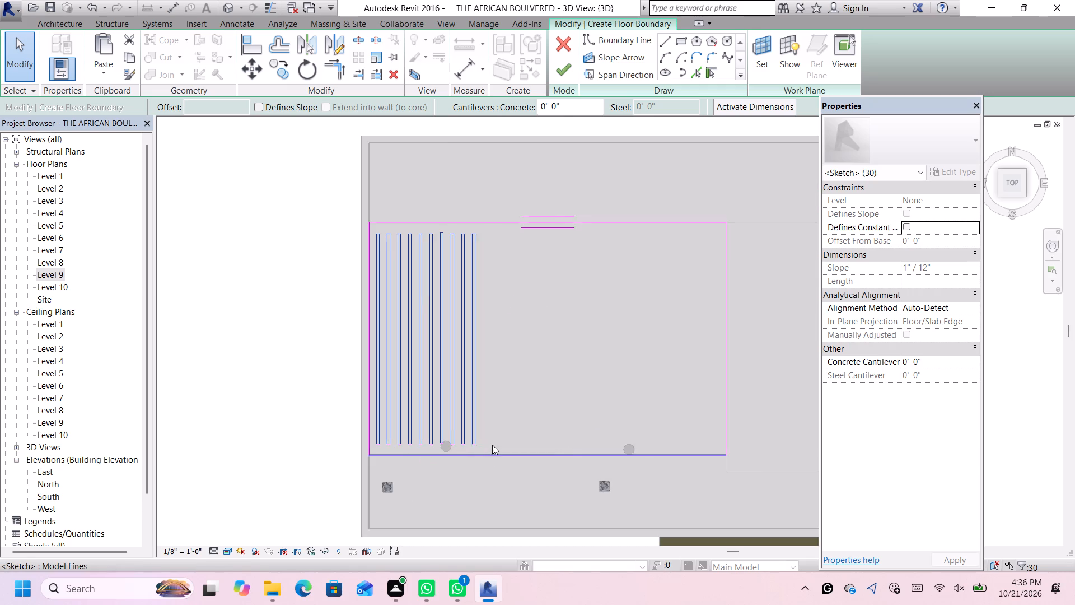
drag(492, 202, 431, 258)
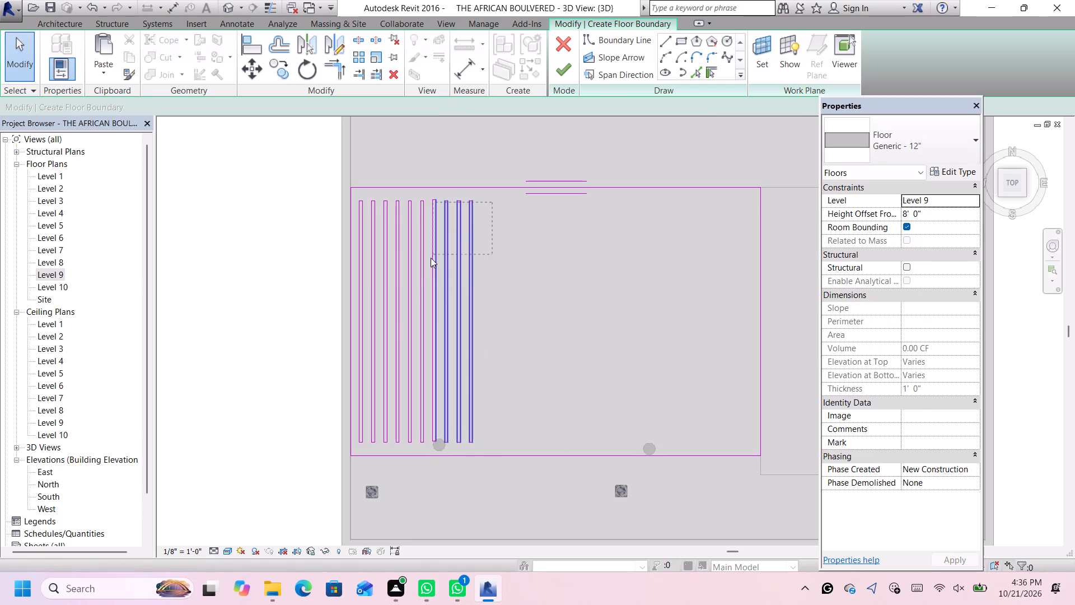
drag(431, 258, 359, 444)
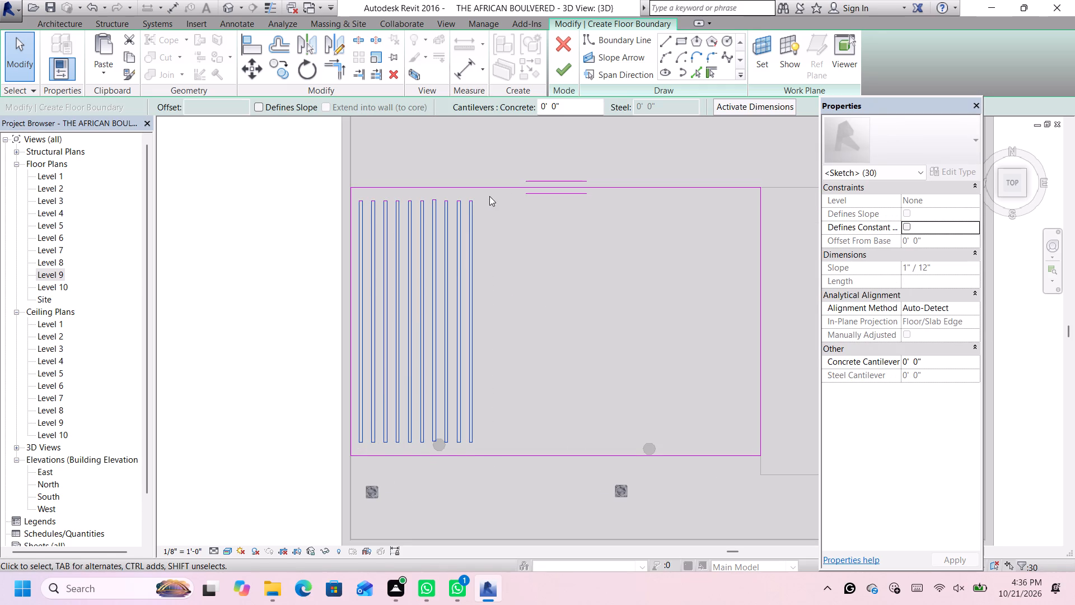
ctrl+drag(487, 196, 354, 223)
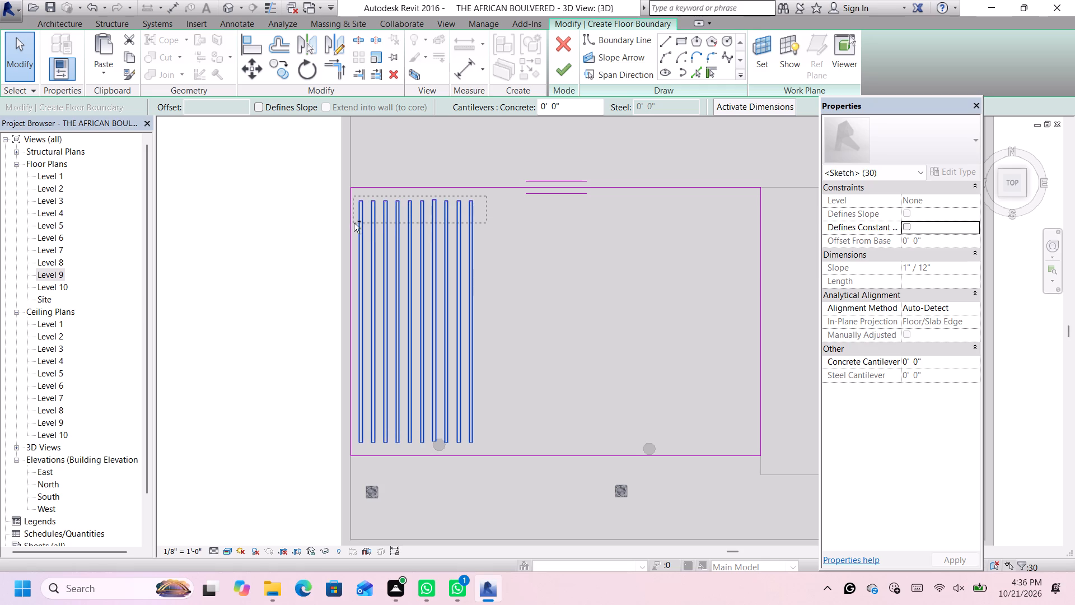
ctrl+drag(354, 223, 355, 223)
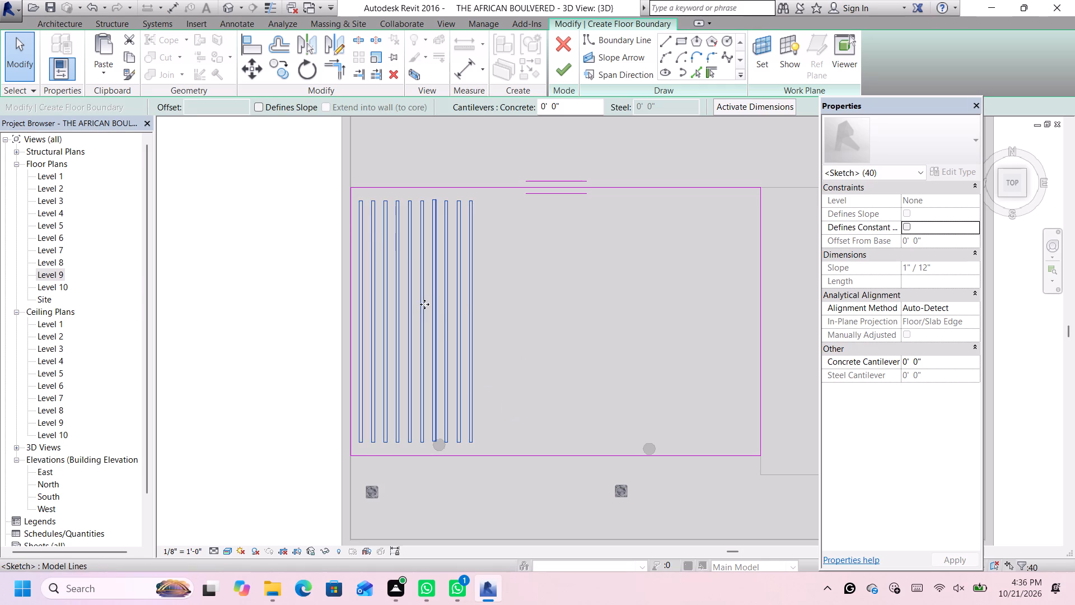
click(274, 65)
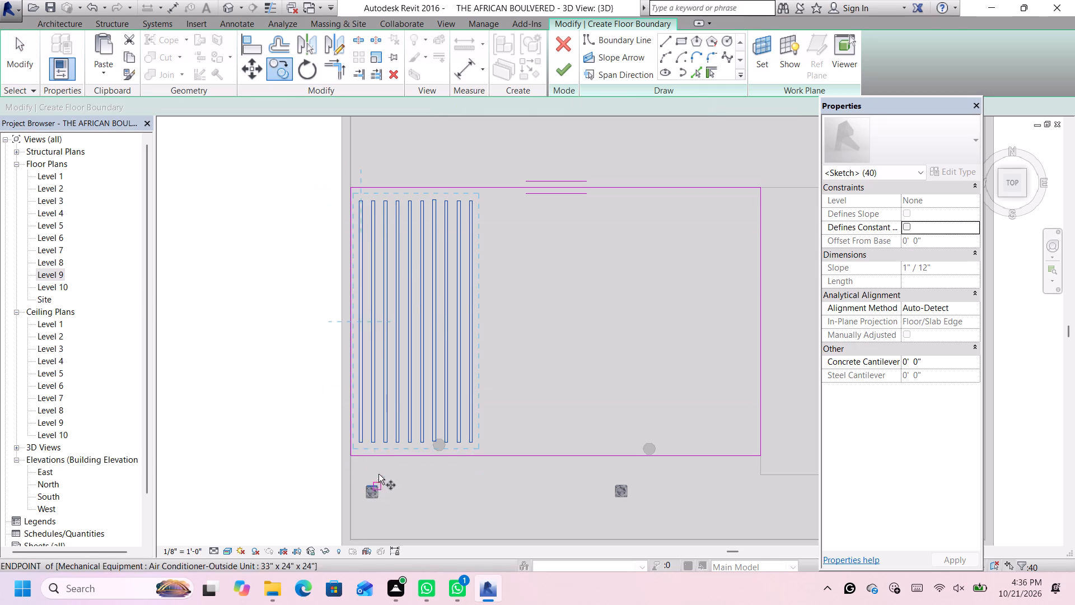
click(358, 444)
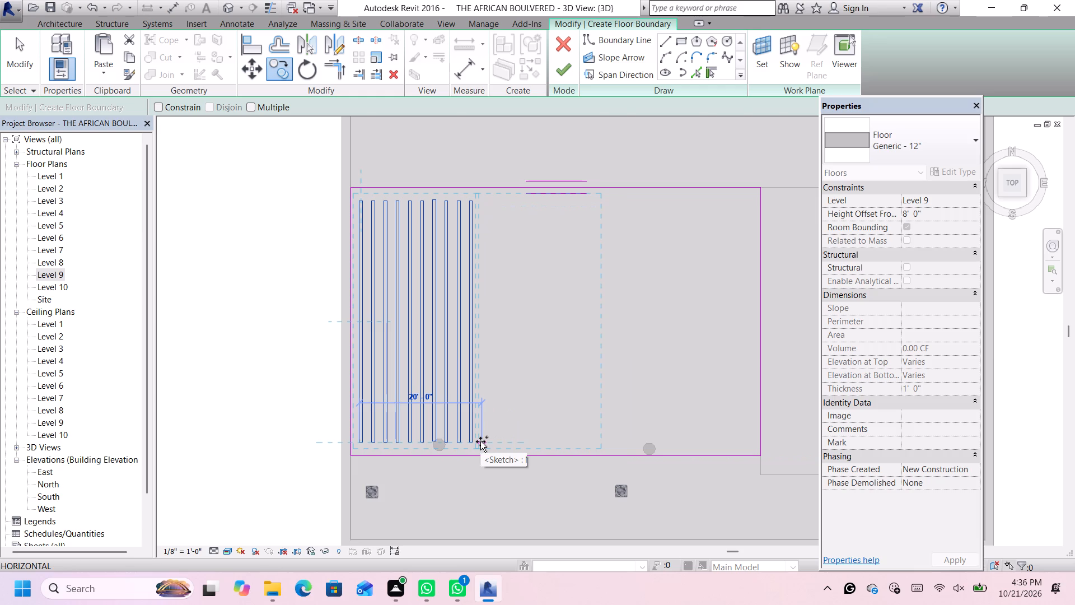
click(480, 441)
scroll(633, 400, down, 1)
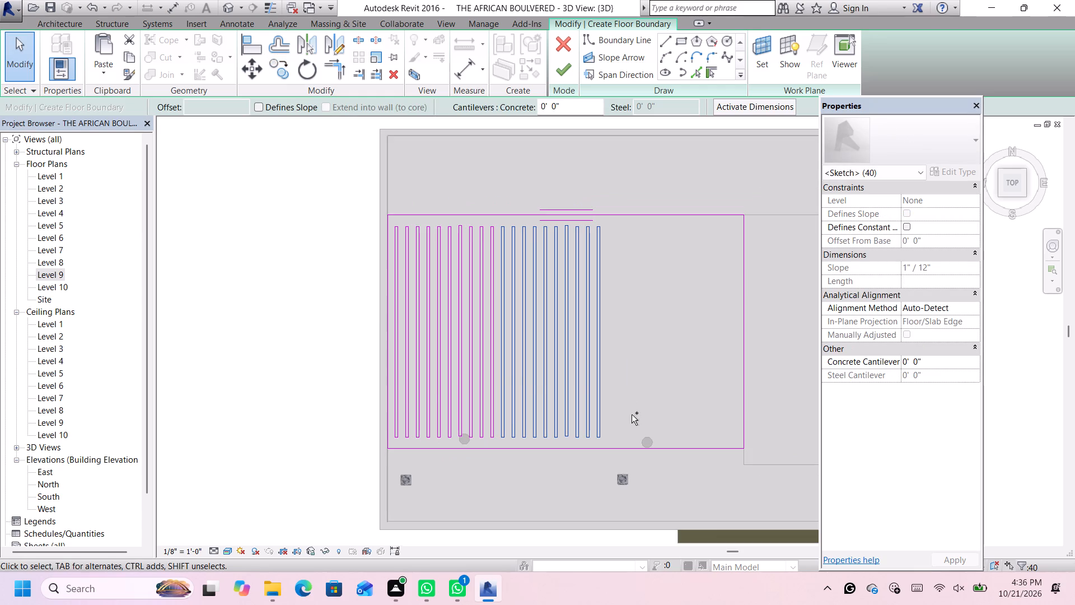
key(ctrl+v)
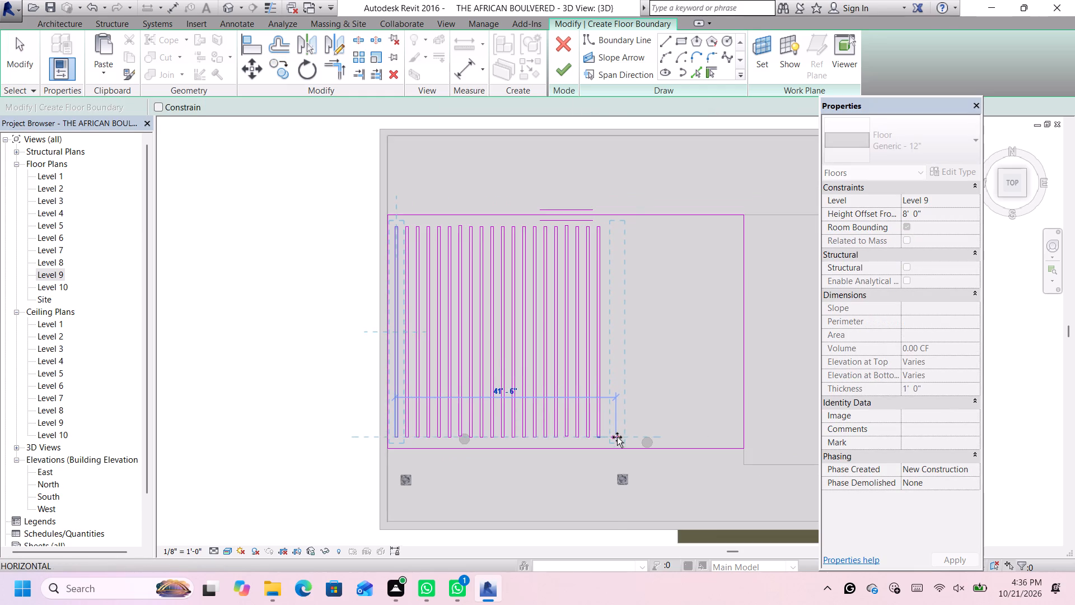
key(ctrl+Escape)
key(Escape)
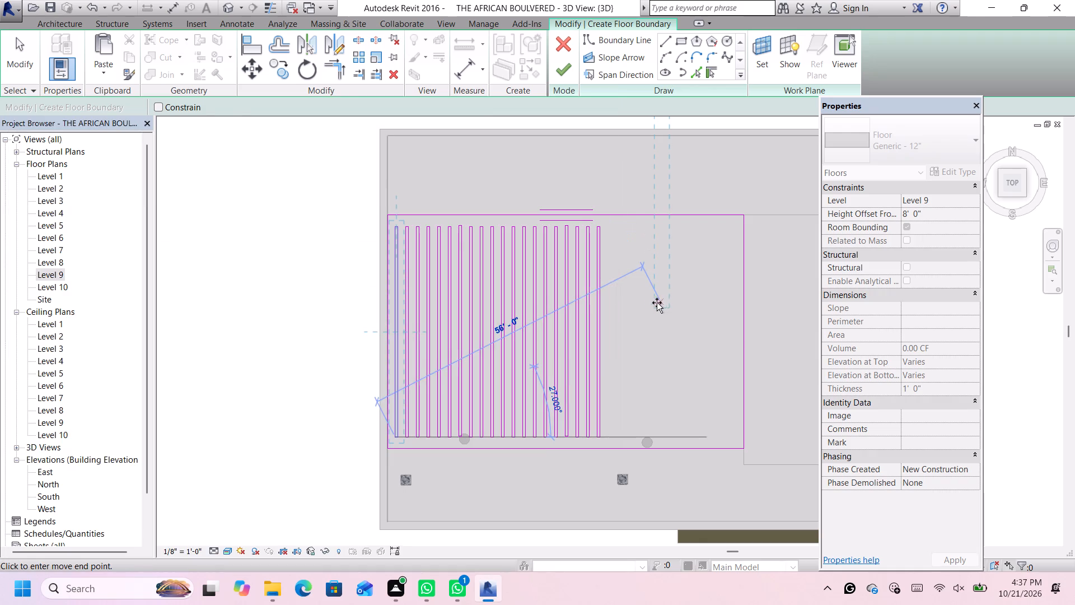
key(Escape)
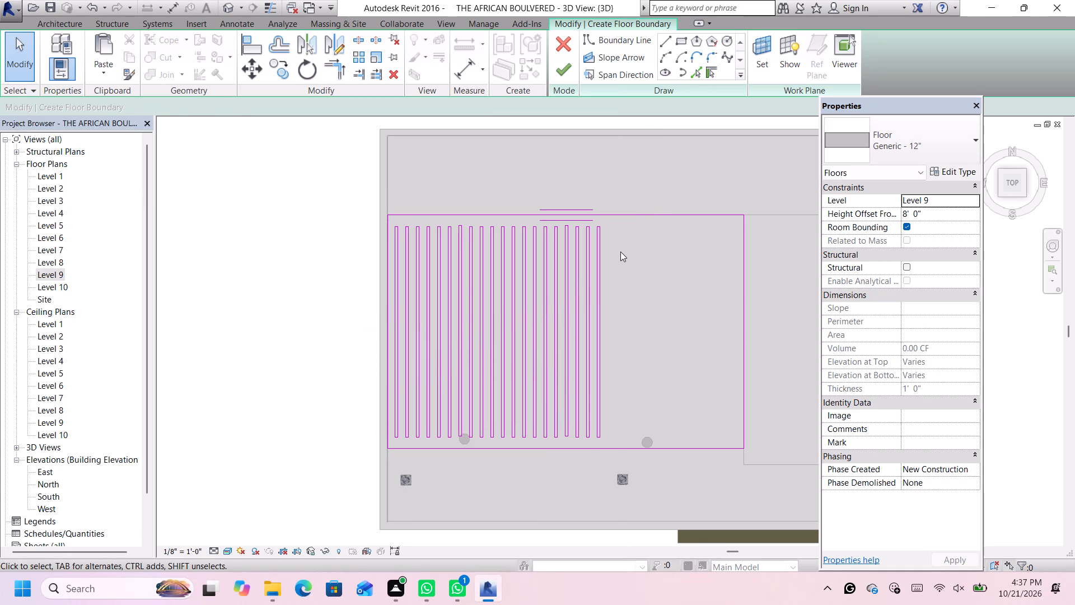
Select the twelve slots nearest the wall enclosure and copy them about 24' toward it, in line with the originals, filling the remaining slab area.
drag(627, 228, 559, 257)
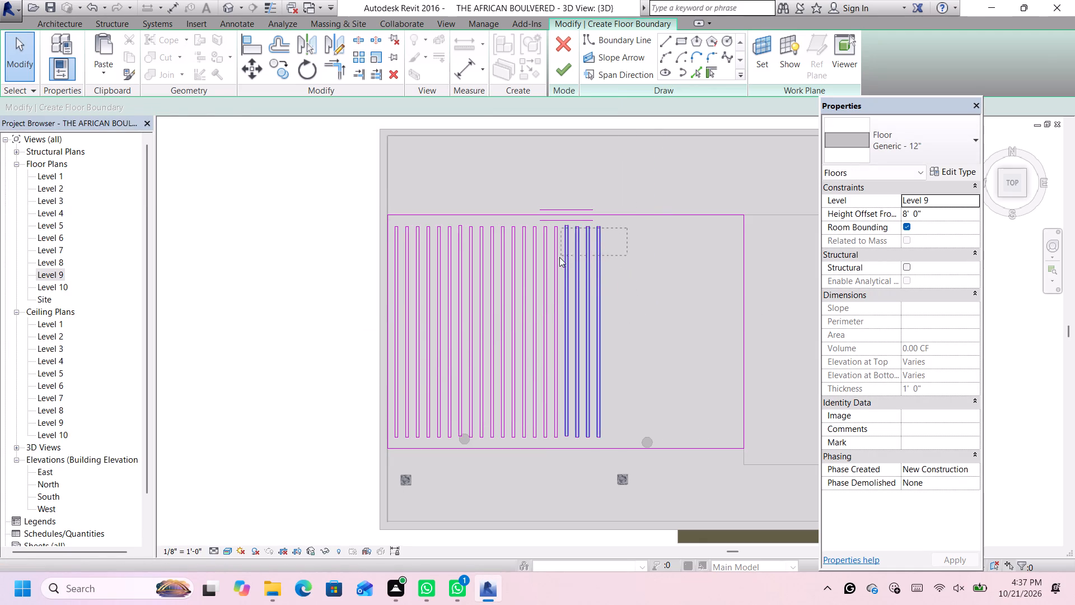
drag(559, 257, 488, 311)
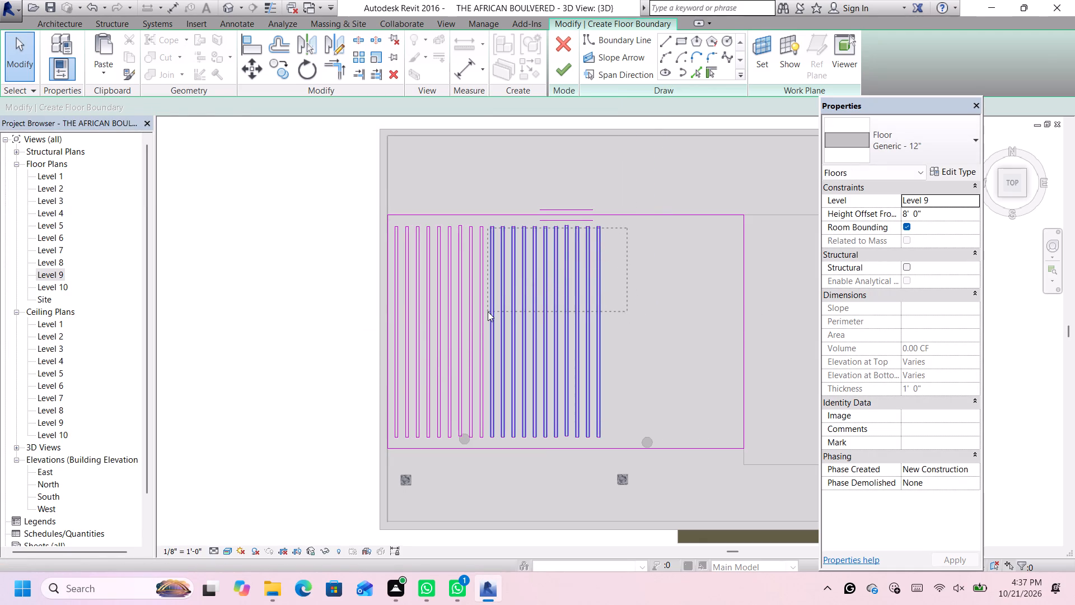
drag(488, 311, 476, 316)
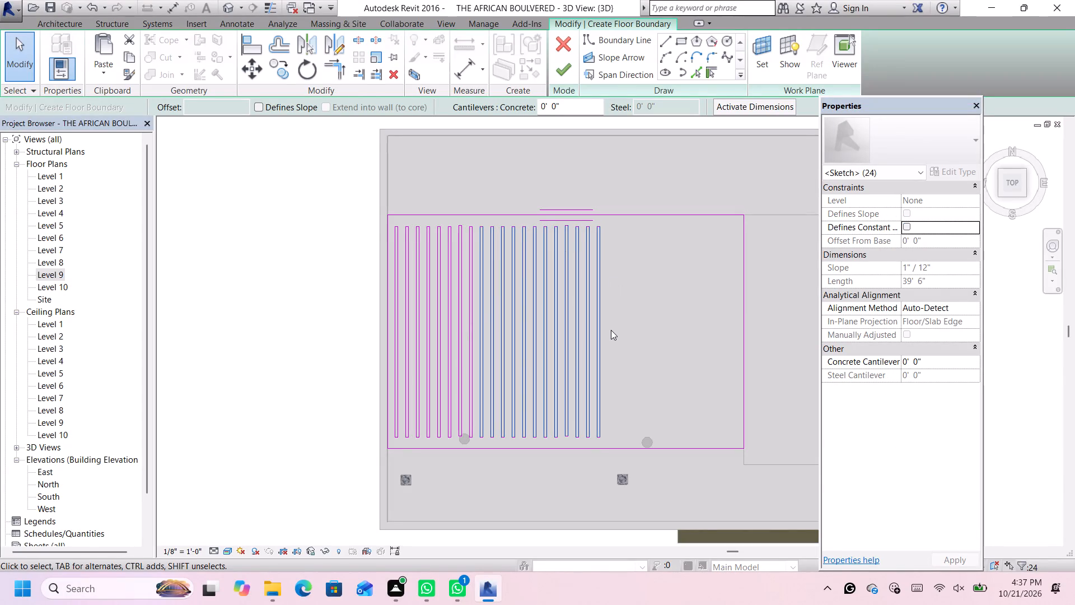
ctrl+drag(635, 378, 510, 445)
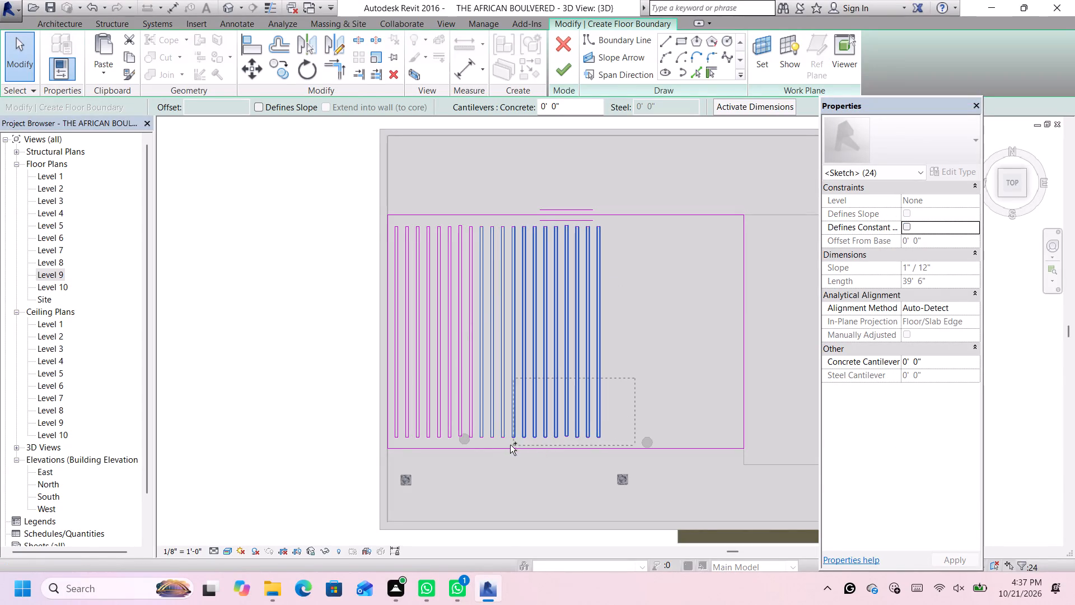
ctrl+drag(510, 445, 478, 444)
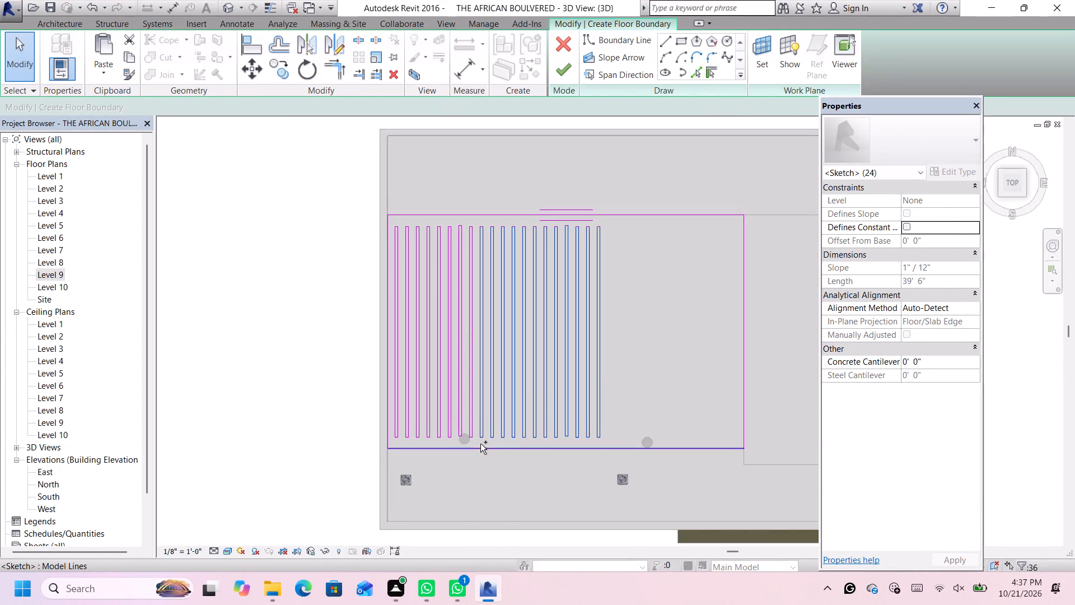
scroll(610, 214, up, 4)
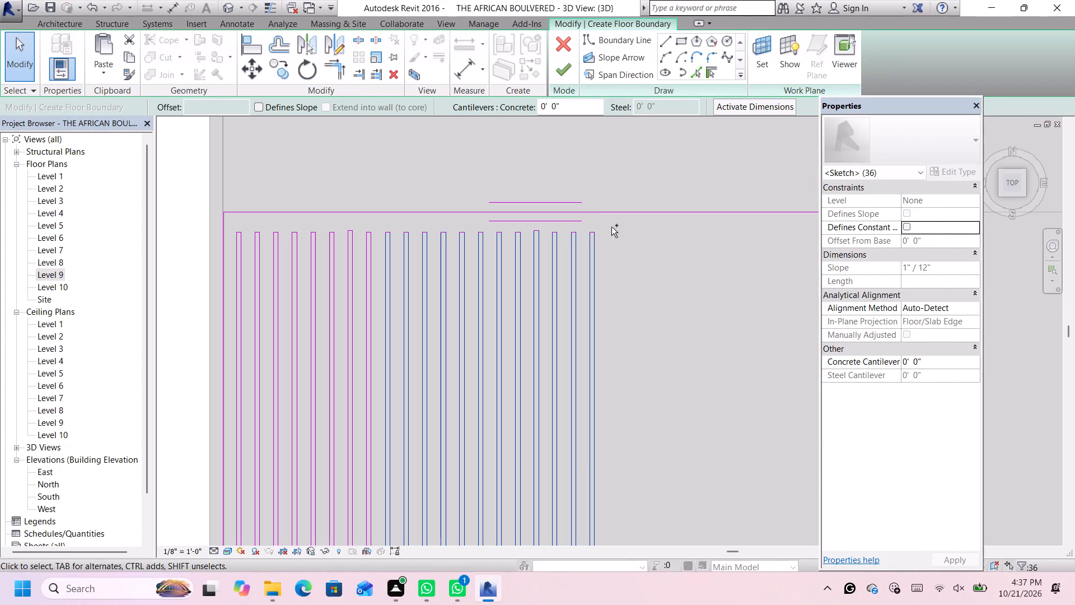
ctrl+drag(606, 228, 386, 270)
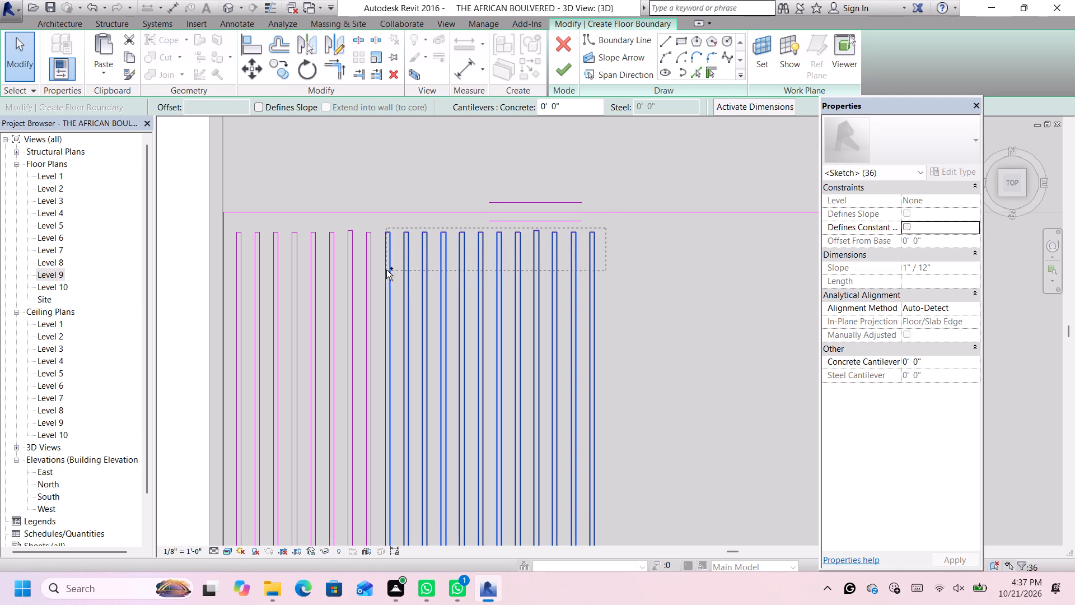
ctrl+drag(386, 270, 382, 270)
scroll(452, 273, down, 7)
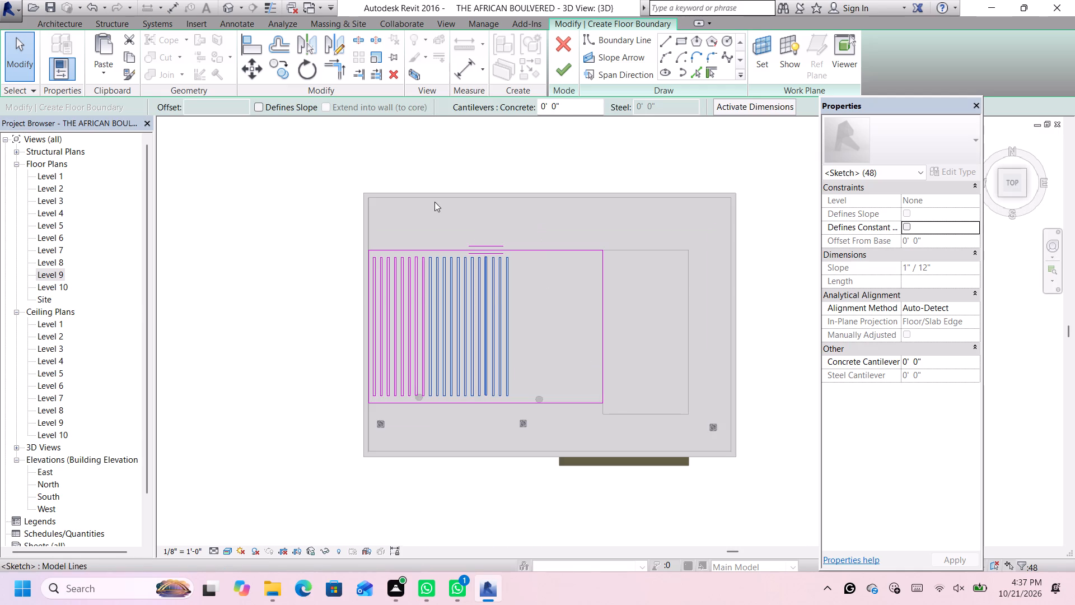
click(273, 67)
scroll(472, 390, up, 5)
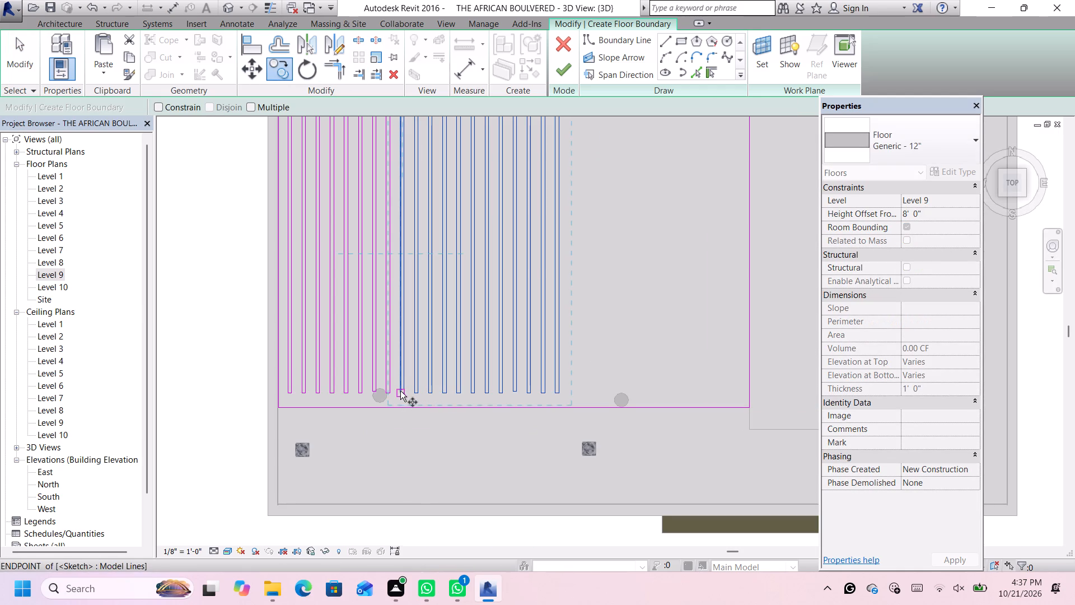
scroll(400, 392, up, 3)
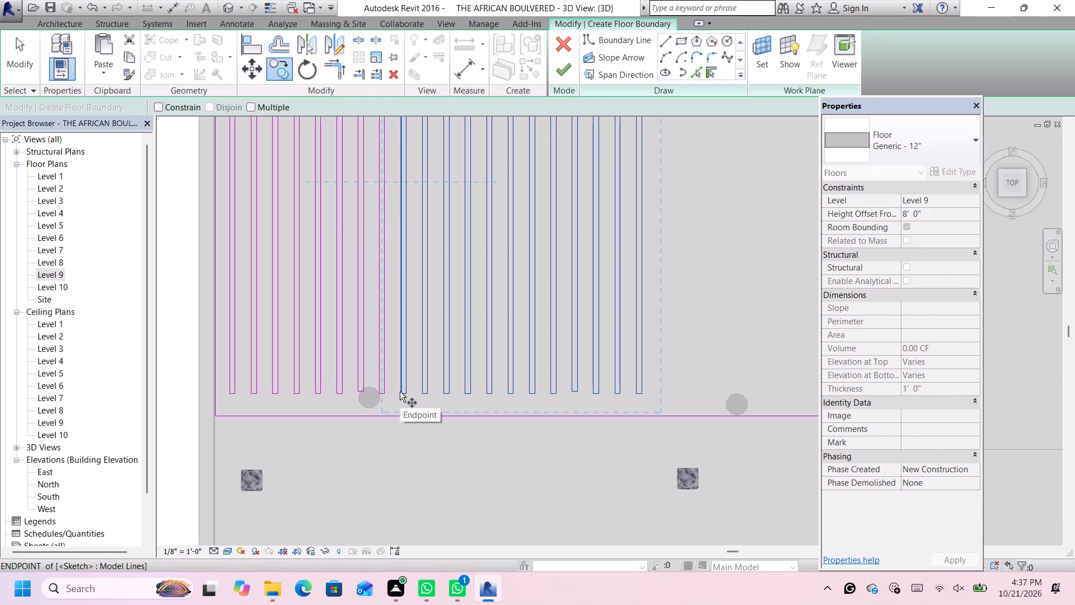
click(400, 392)
scroll(630, 381, down, 3)
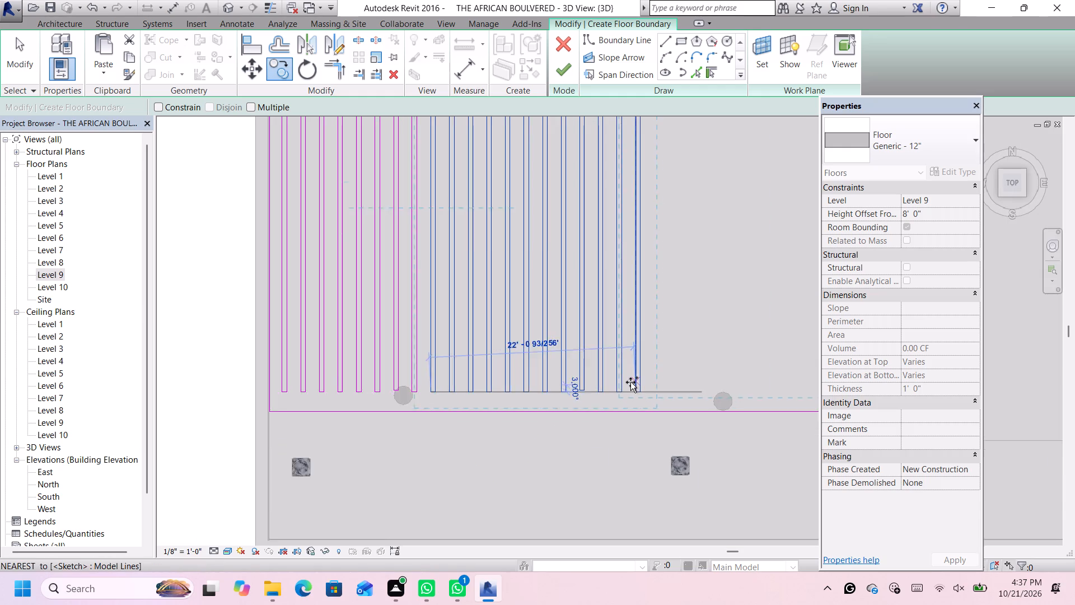
scroll(630, 382, down, 2)
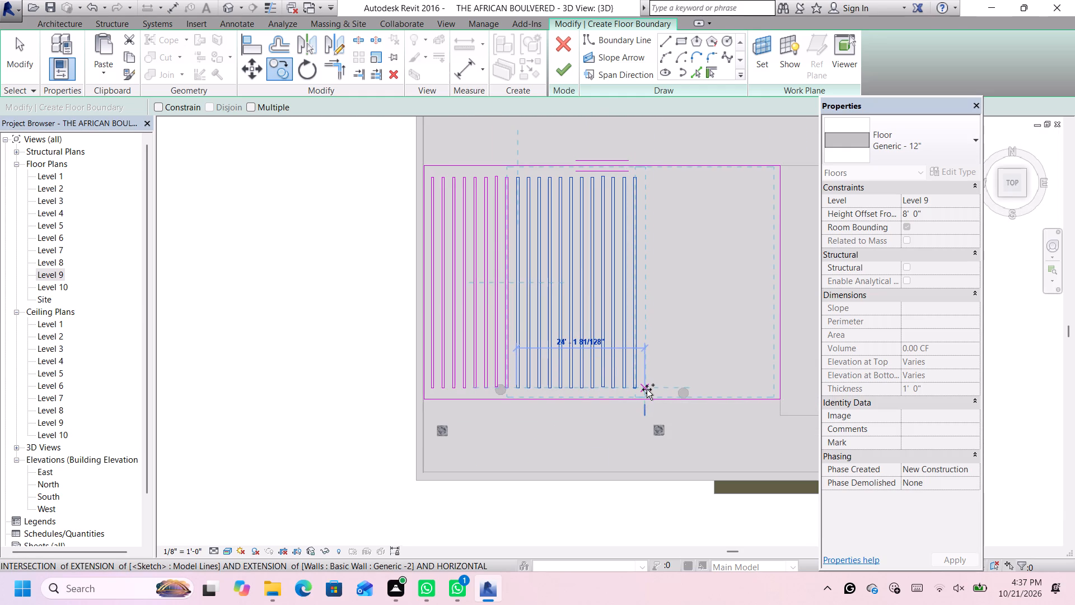
click(647, 389)
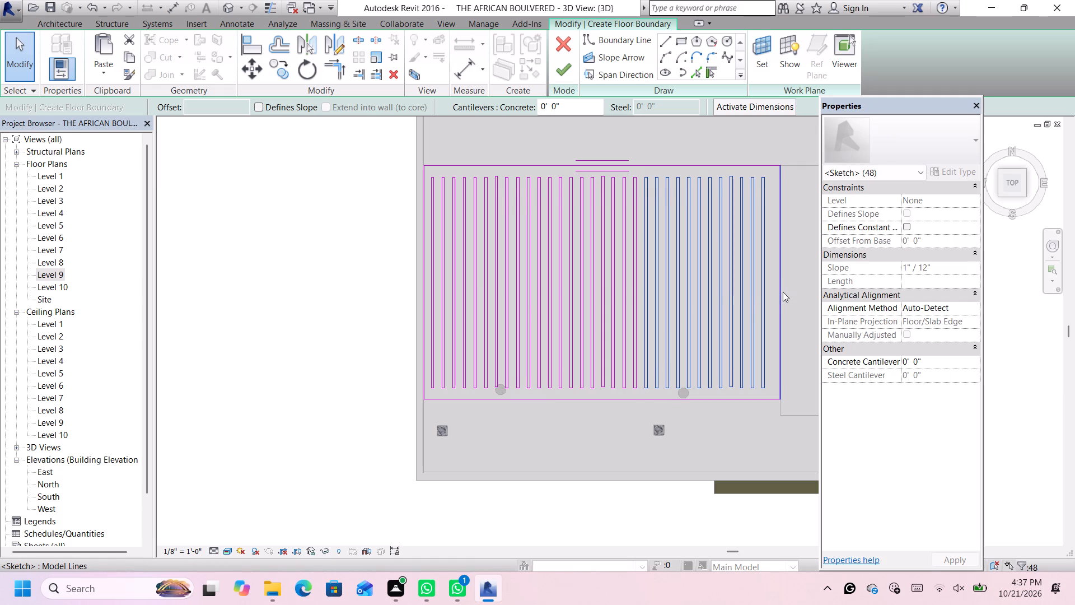
scroll(783, 292, down, 3)
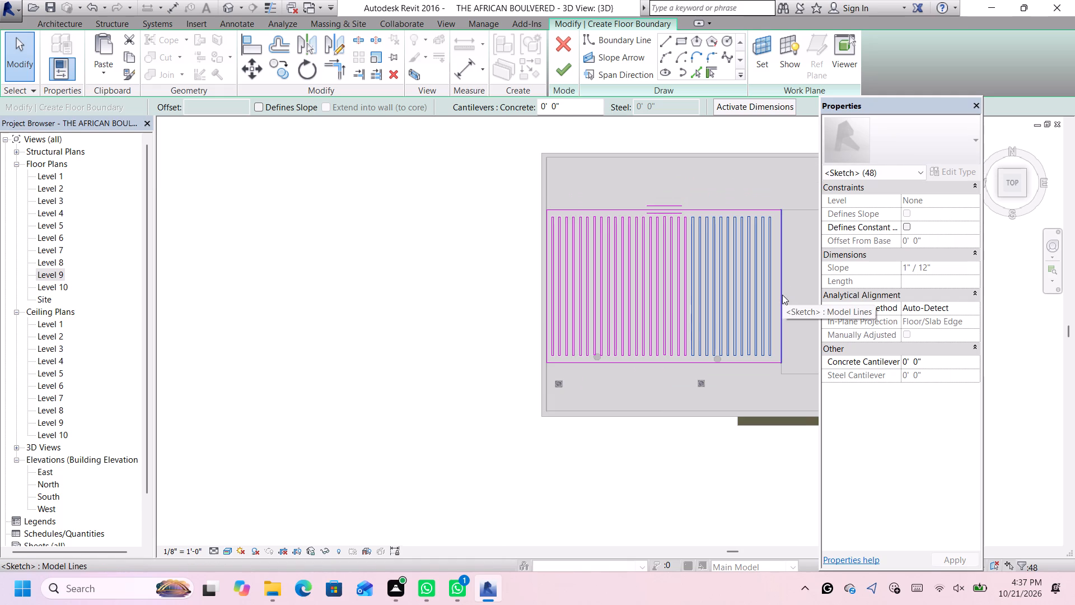
scroll(782, 295, up, 1)
scroll(782, 295, down, 3)
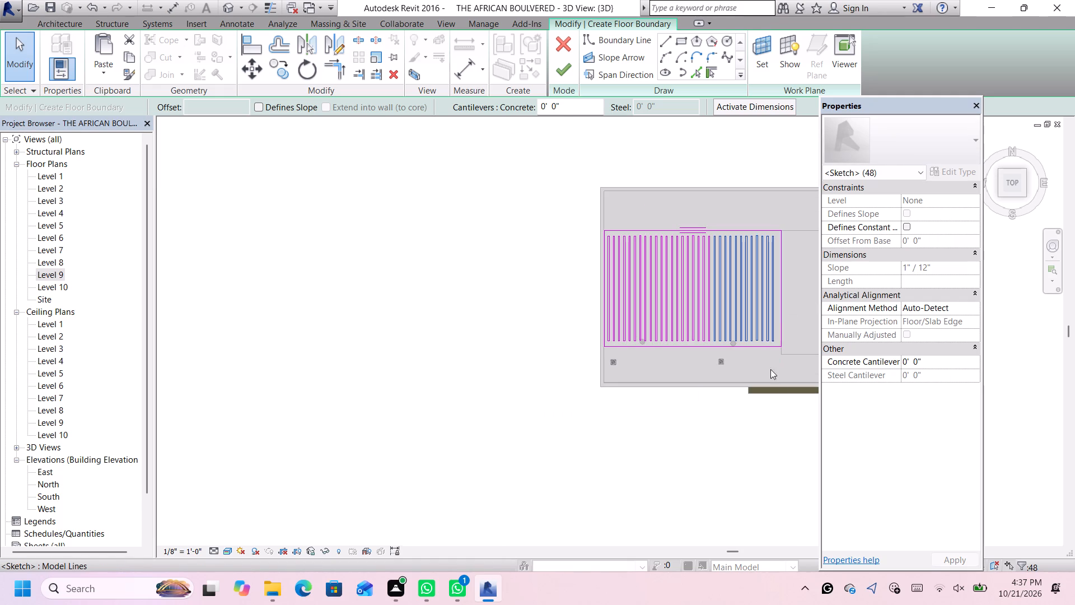
click(802, 436)
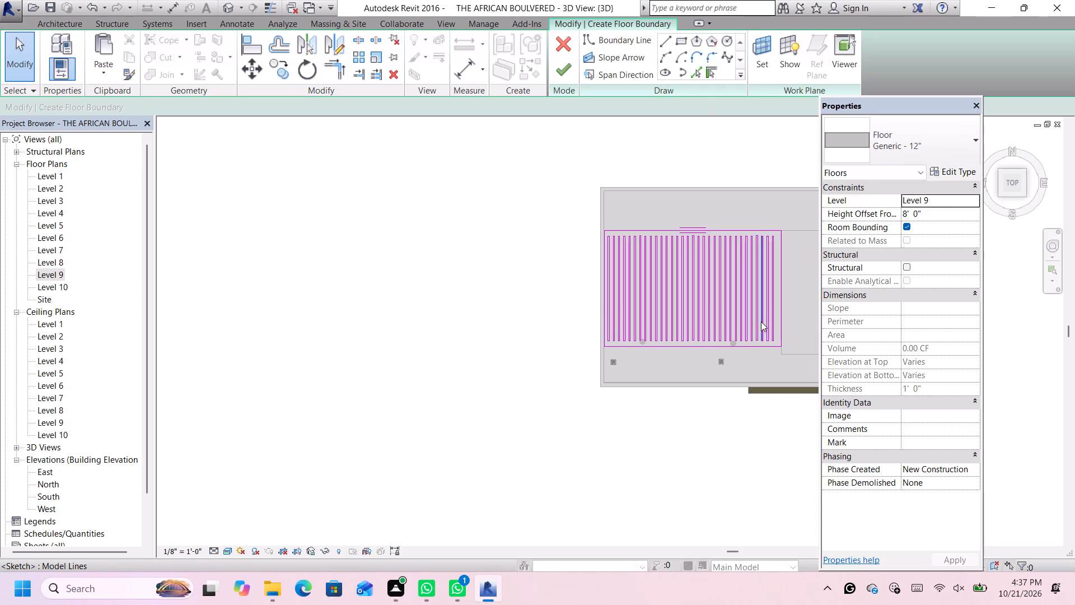
Finish the slotted roof slab's boundary sketch and show the slab in 3D from the left-front corner.
scroll(761, 322, up, 4)
scroll(792, 330, down, 4)
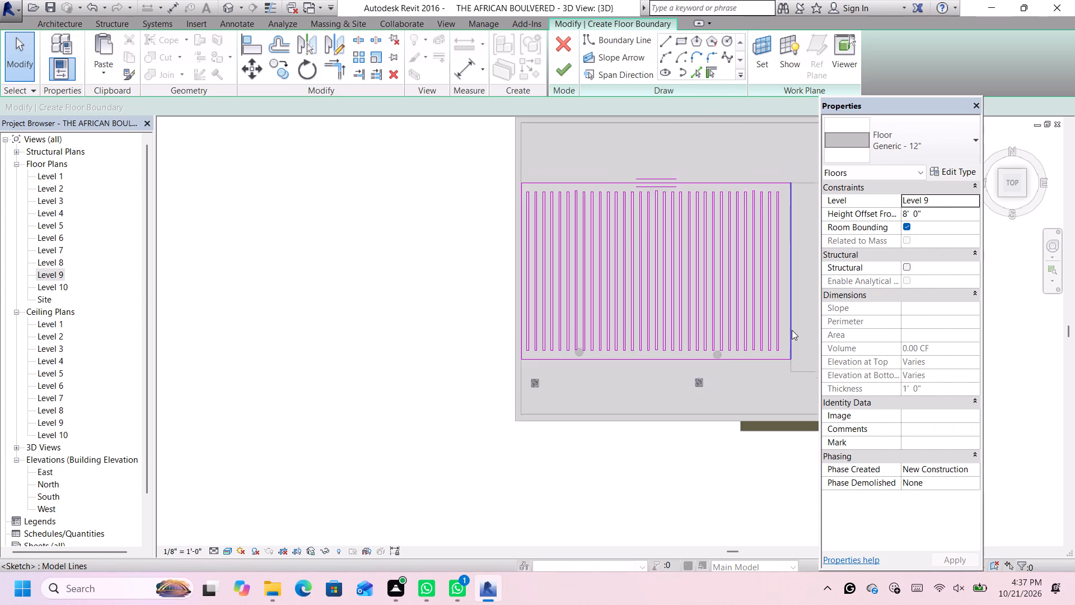
scroll(791, 330, down, 5)
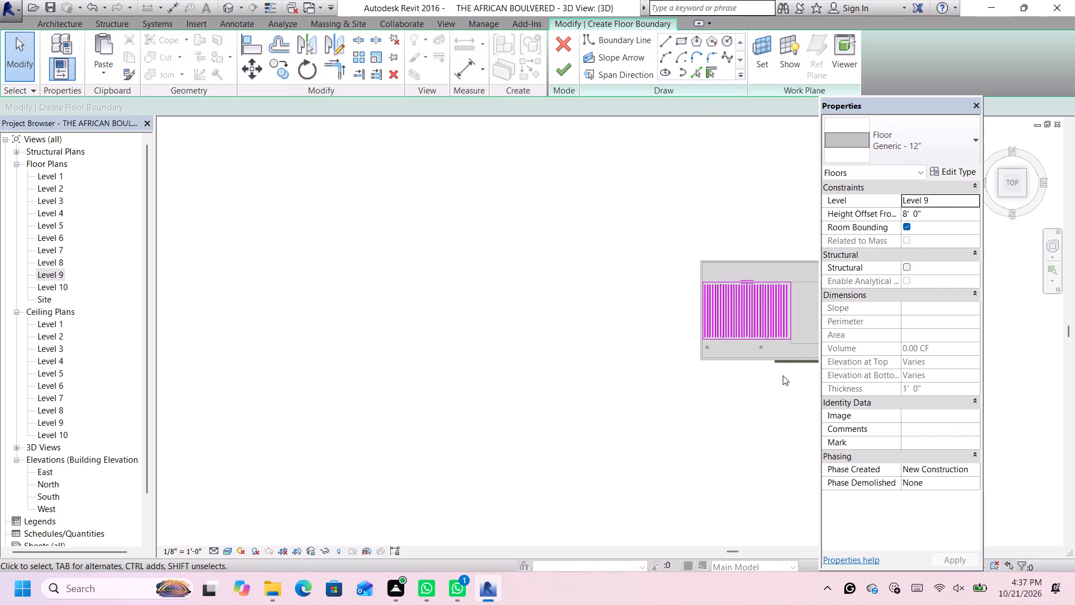
middle_drag(783, 375, 618, 356)
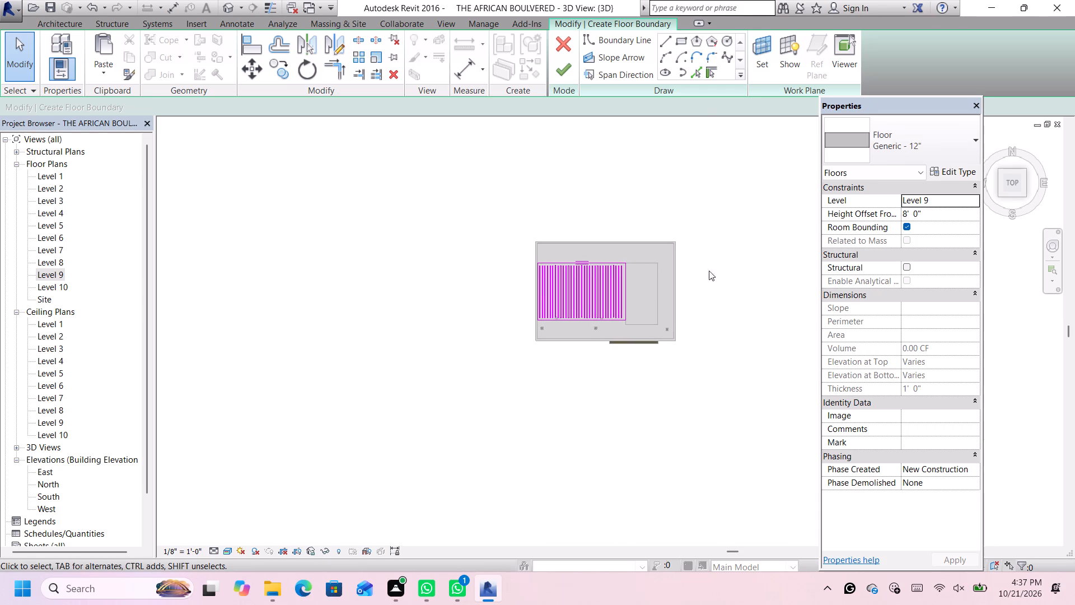
scroll(675, 274, up, 5)
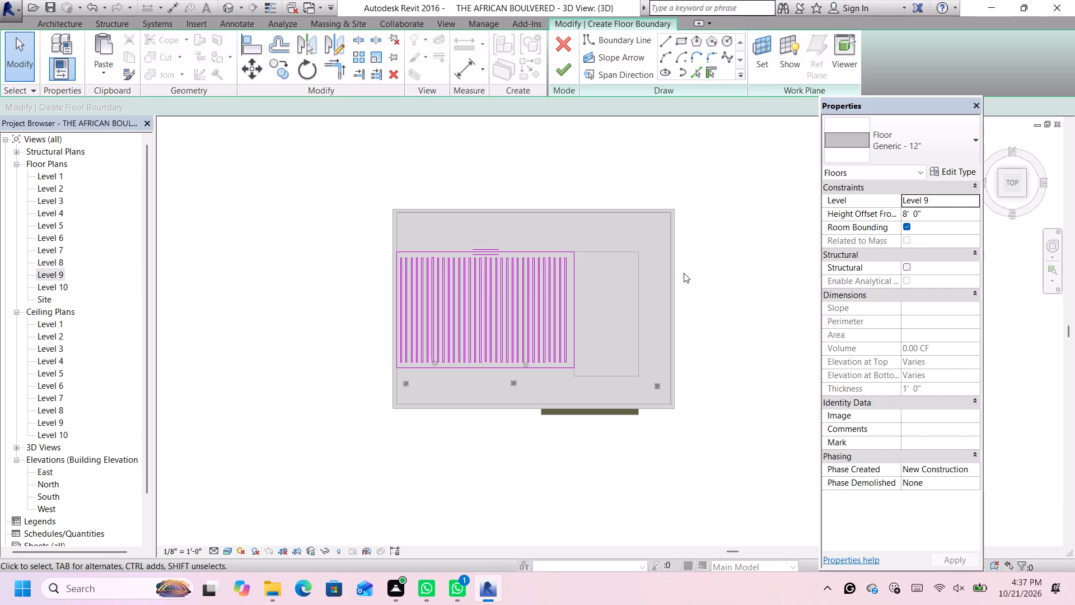
scroll(540, 329, up, 1)
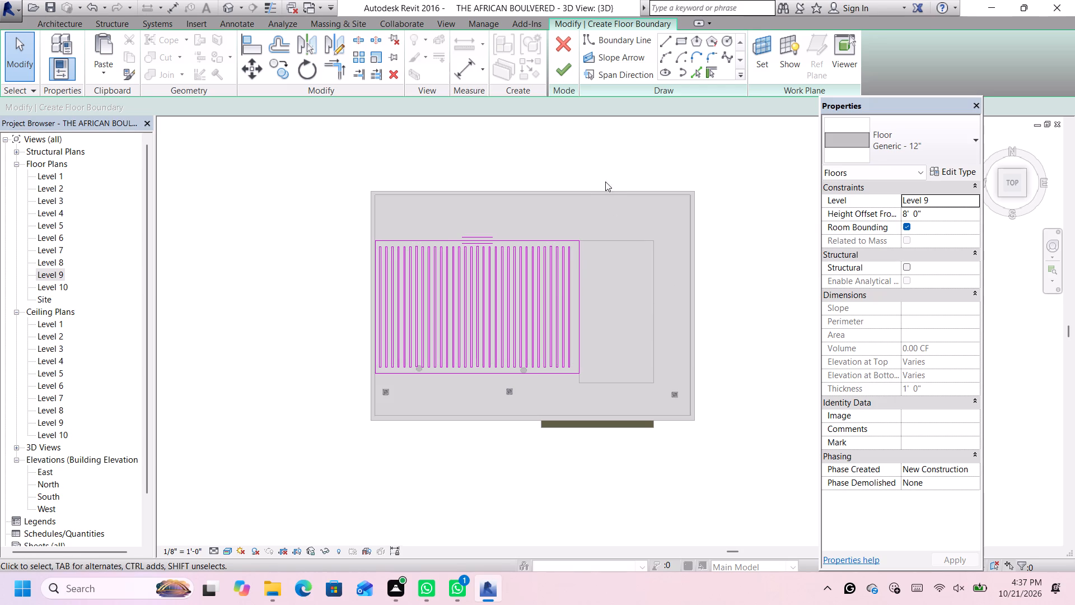
scroll(552, 217, up, 2)
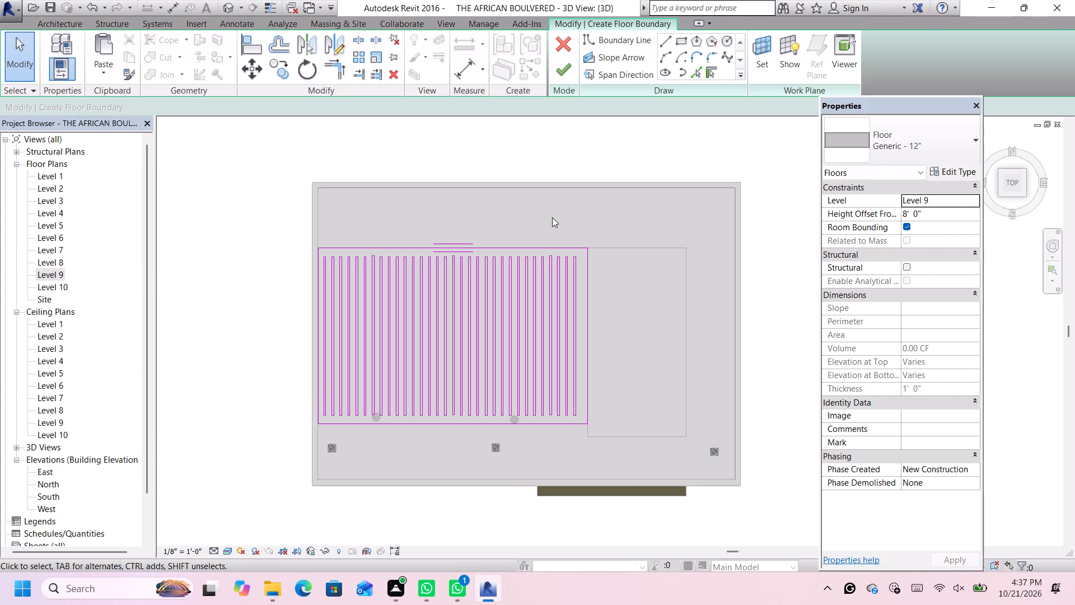
click(558, 70)
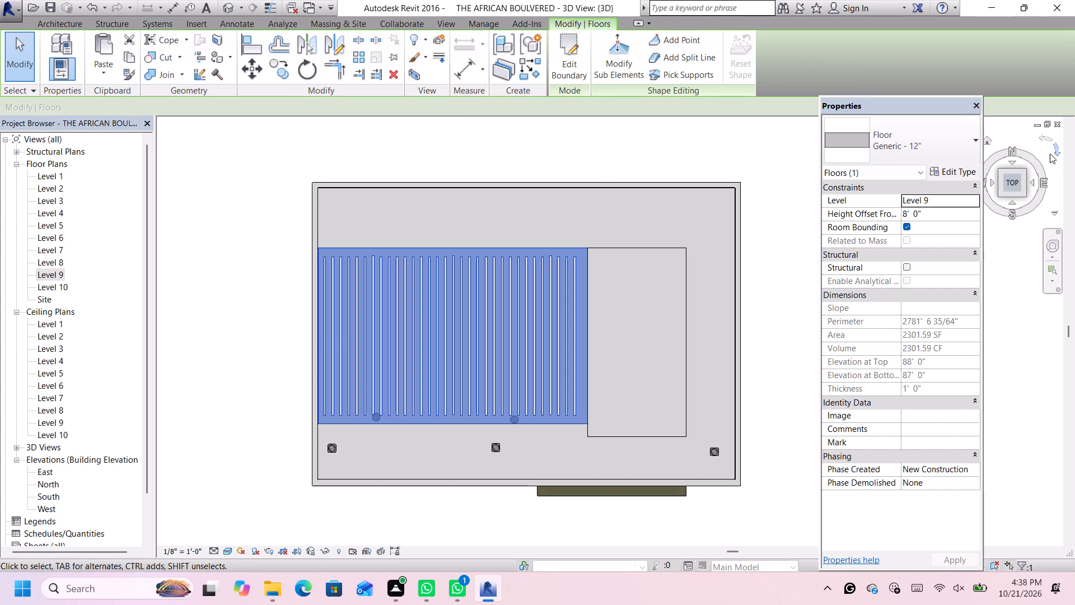
click(1001, 193)
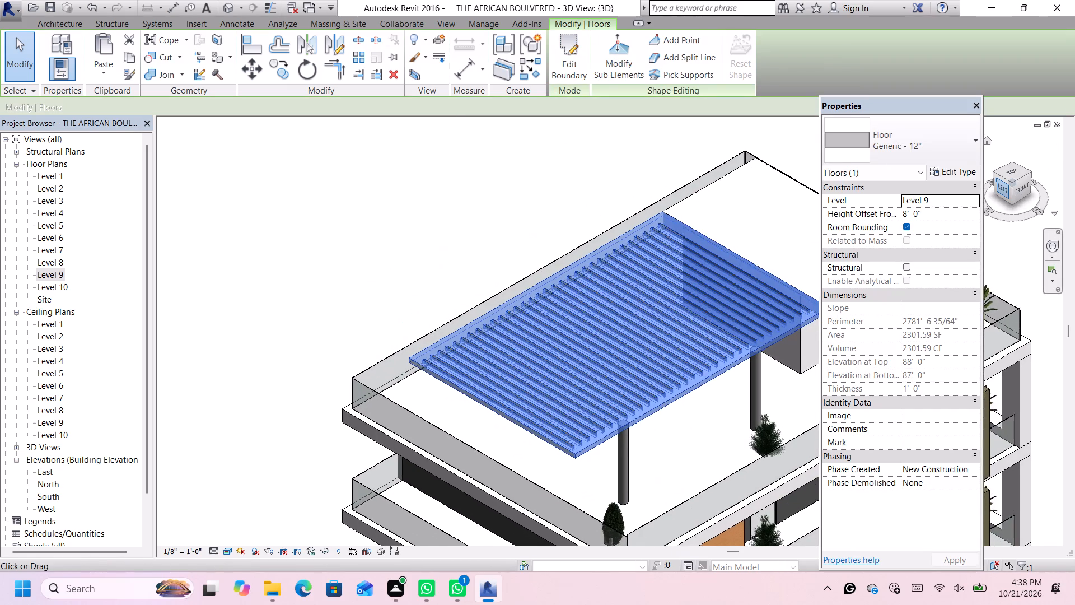
scroll(681, 252, down, 6)
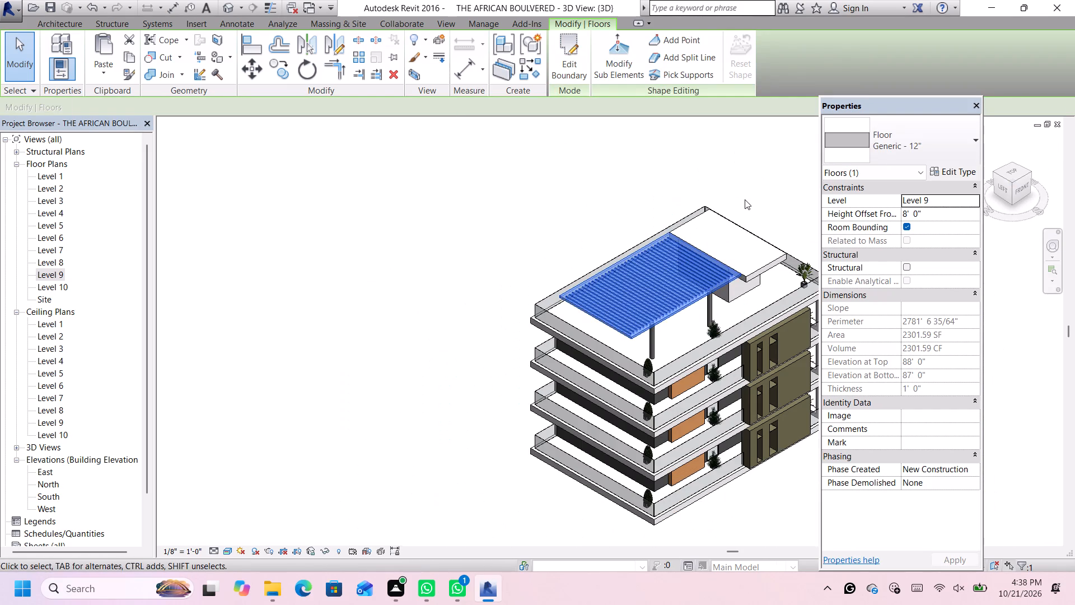
click(745, 199)
Duplicate the slotted slab's Generic - 12" floor type, keeping the suggested name.
scroll(737, 284, up, 2)
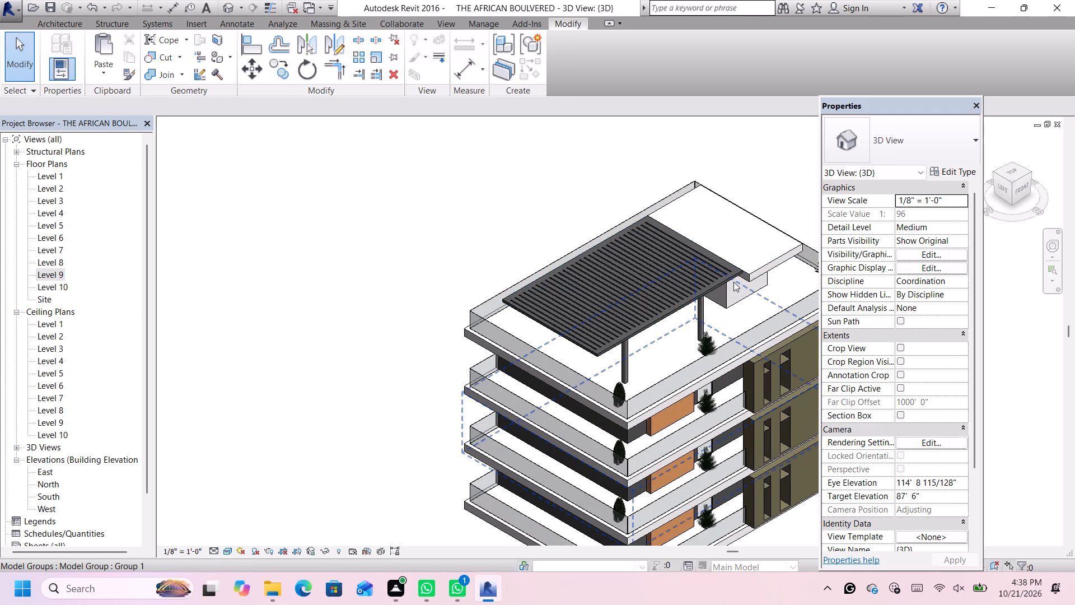
click(718, 281)
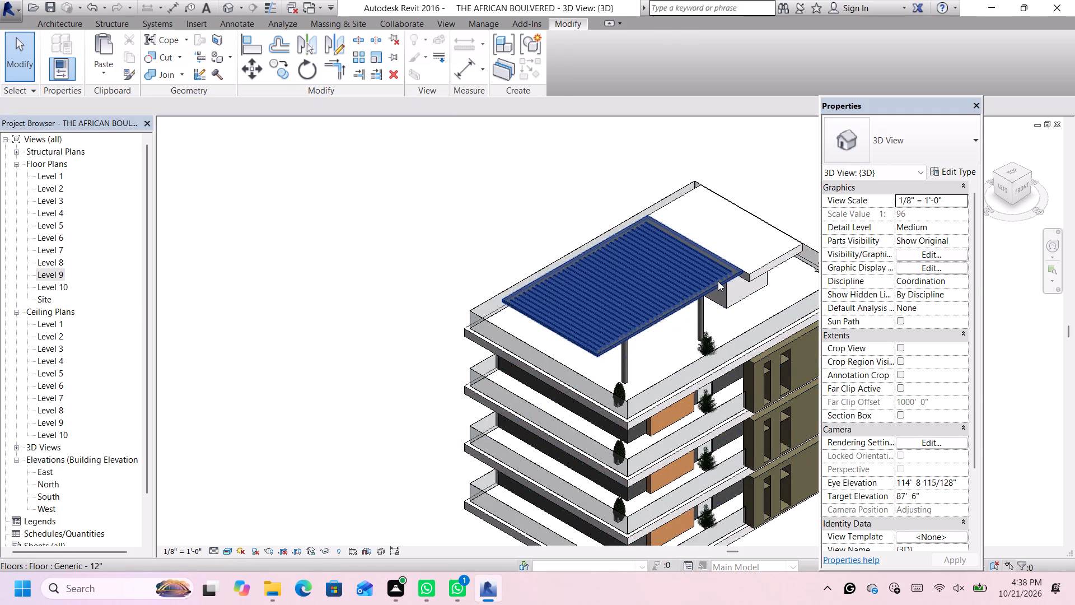
click(951, 167)
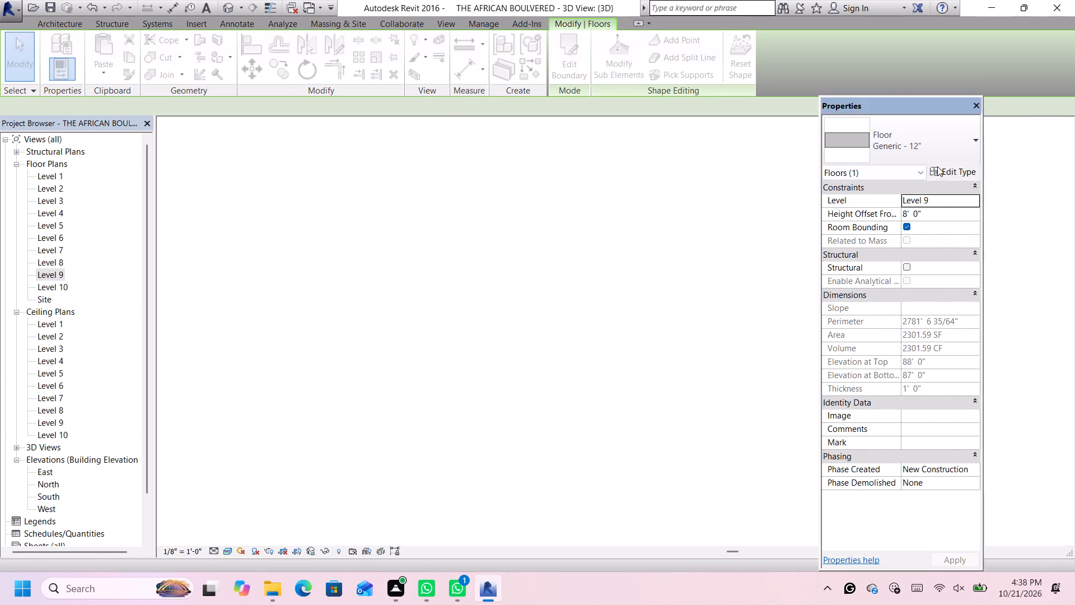
click(1009, 188)
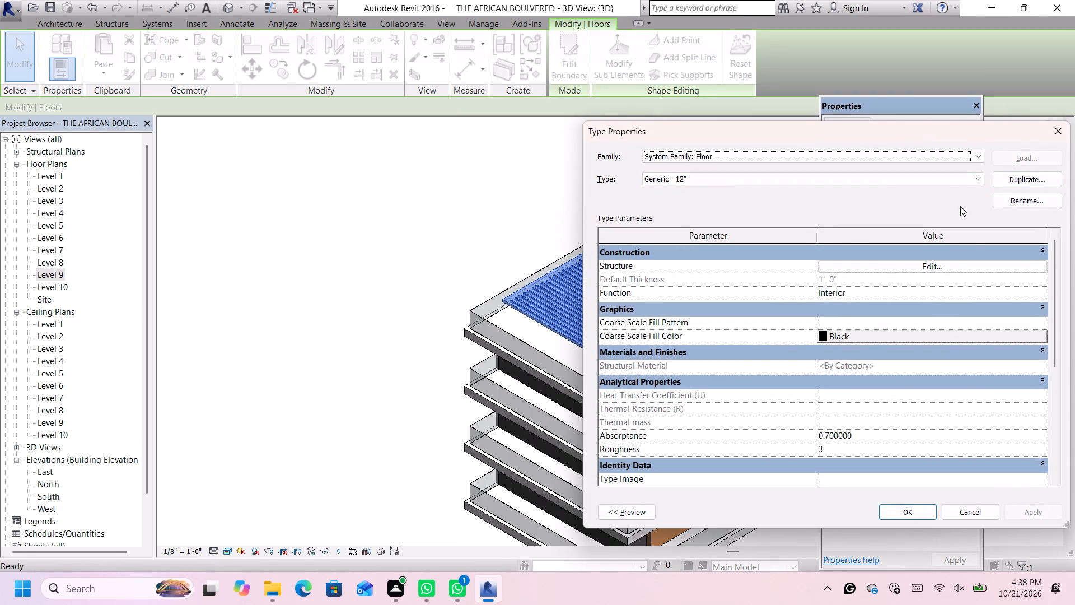
click(1016, 177)
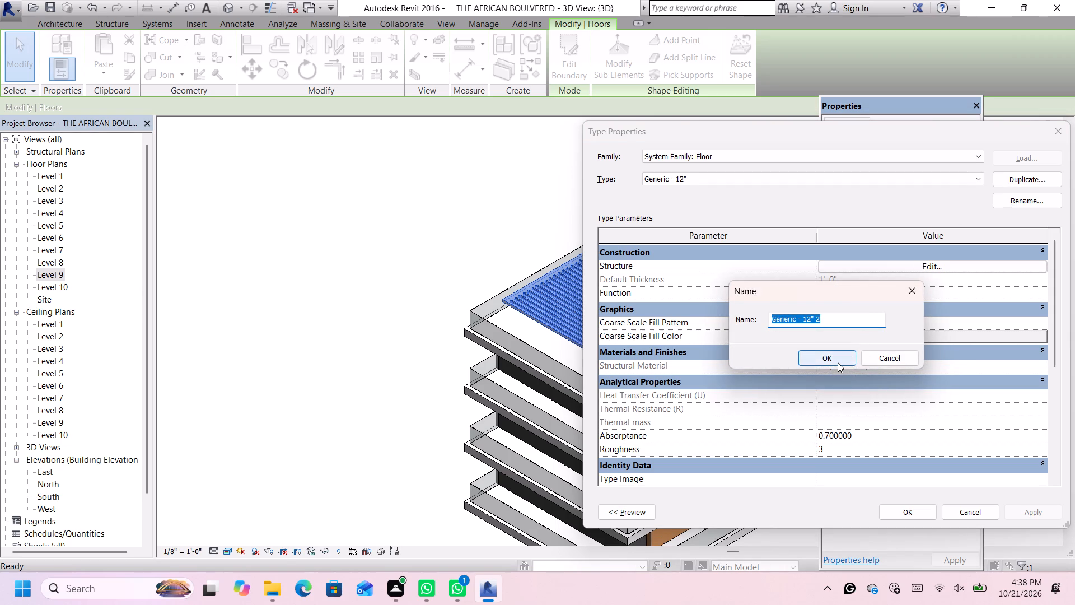
click(838, 362)
Assign the Softwood, Lumber material to the duplicated floor type's structure layer and apply the type to the slotted roof slab.
click(897, 271)
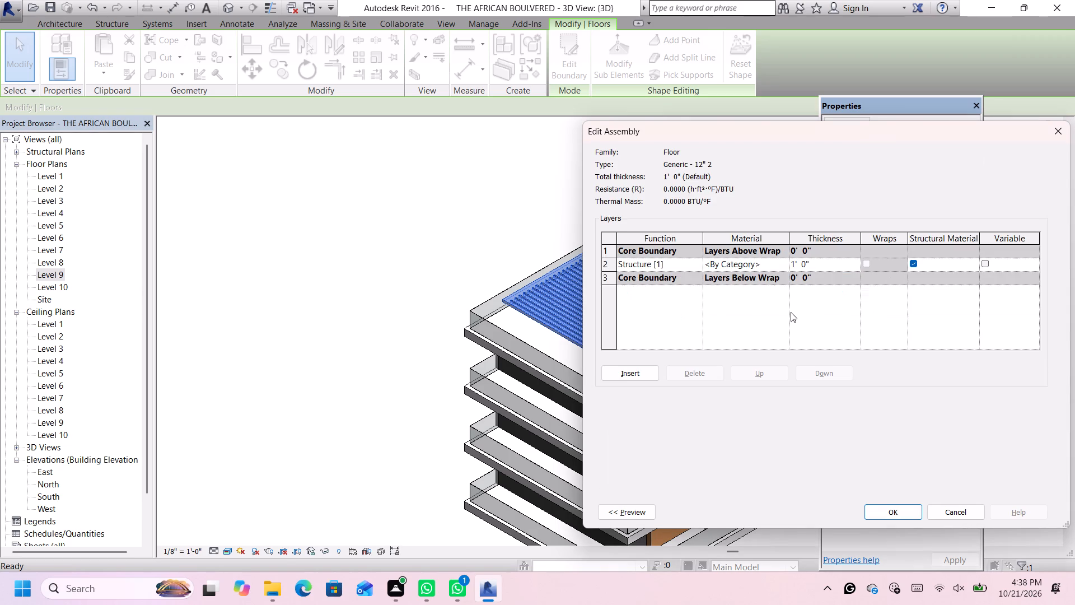
click(783, 267)
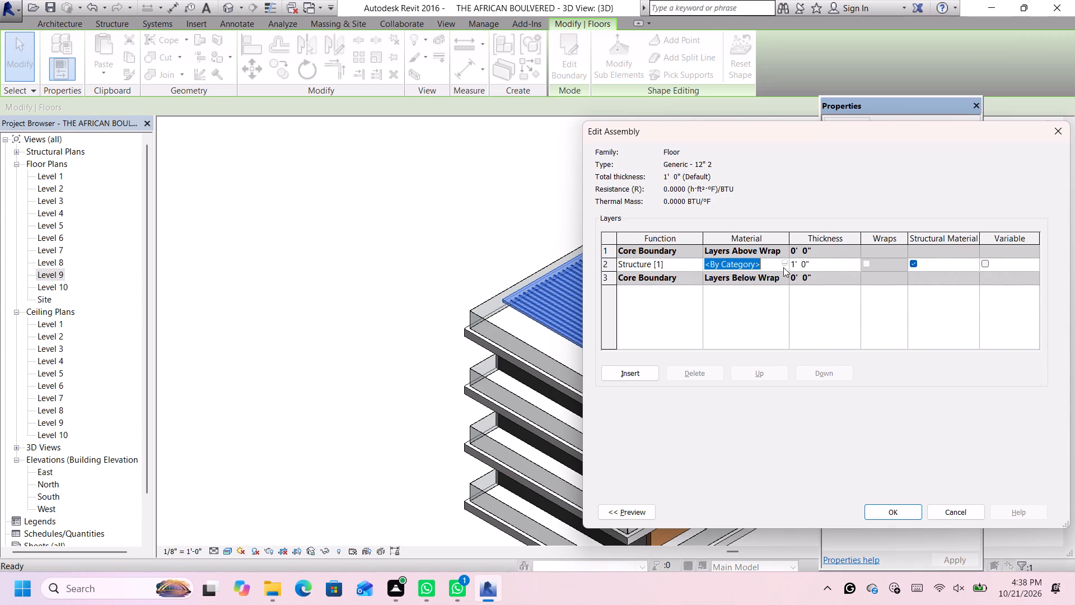
click(786, 263)
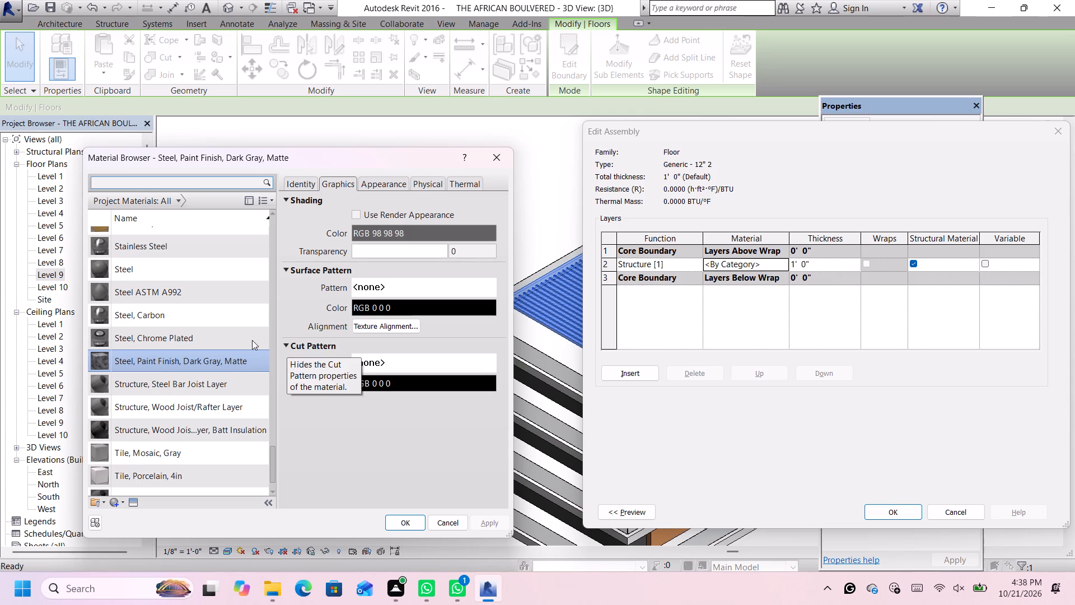
scroll(163, 316, down, 4)
scroll(154, 424, down, 1)
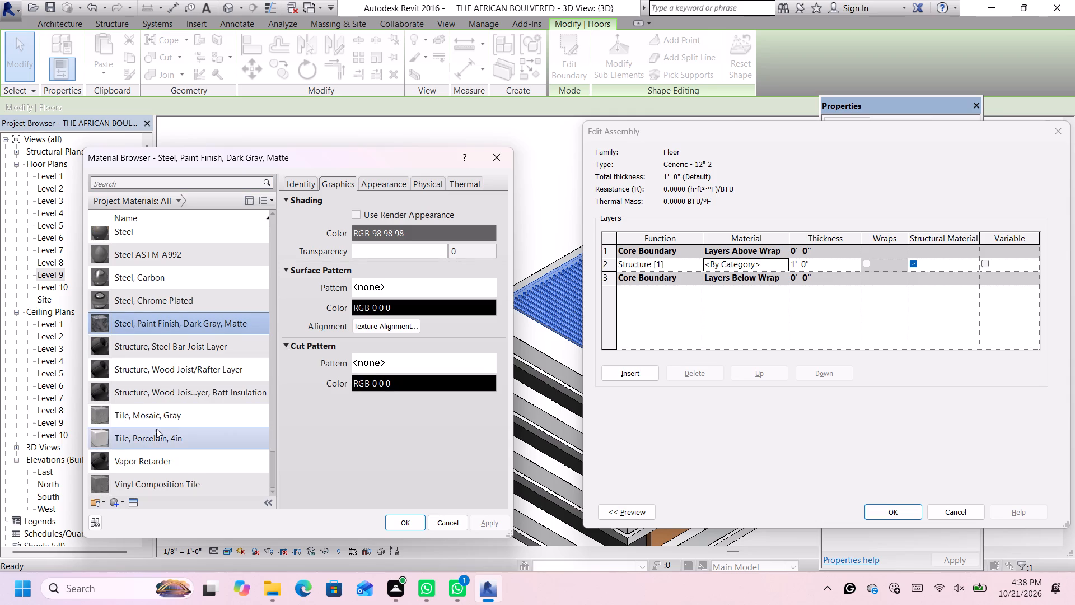
scroll(162, 442, up, 1)
scroll(177, 273, up, 1)
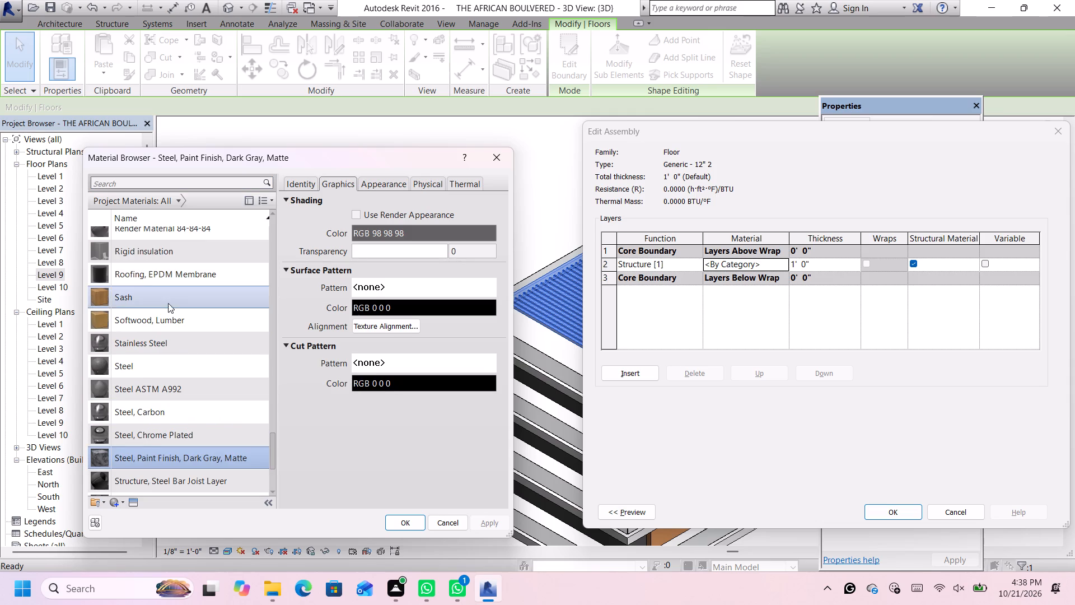
click(165, 318)
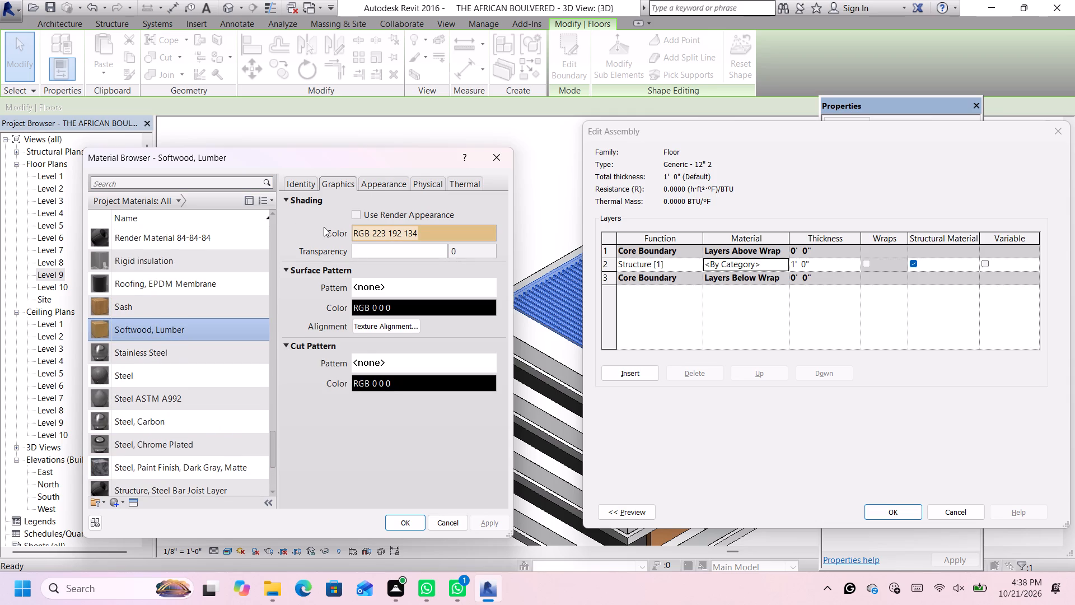
click(406, 528)
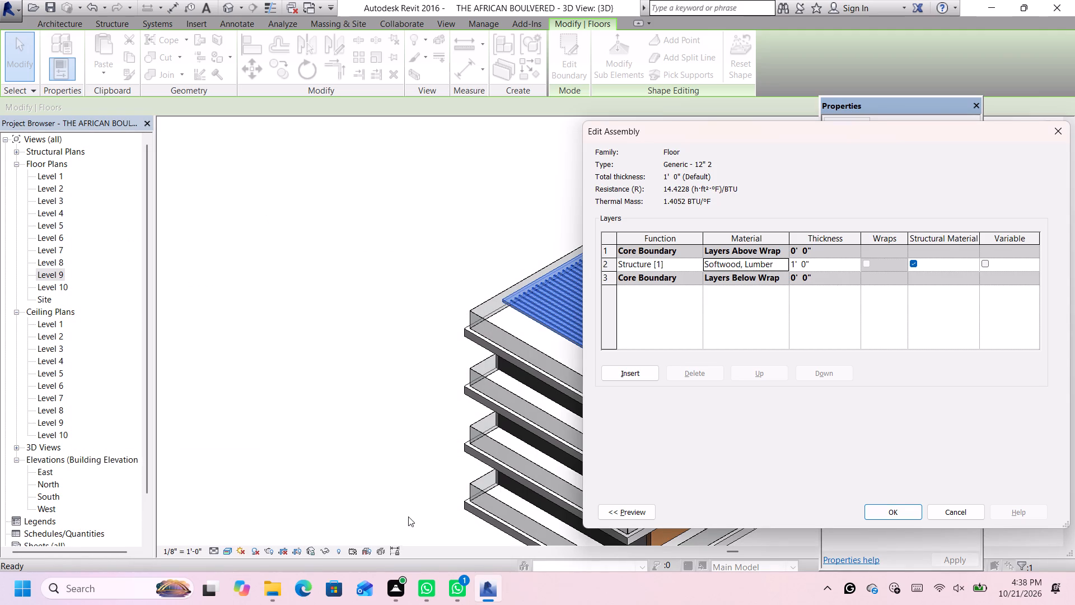
click(882, 509)
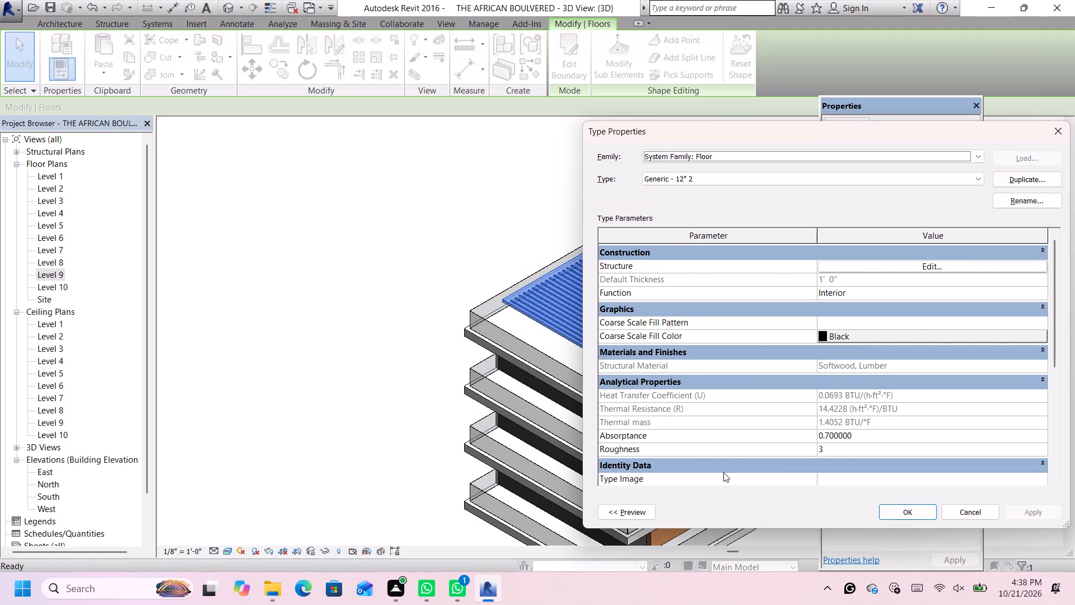
click(917, 510)
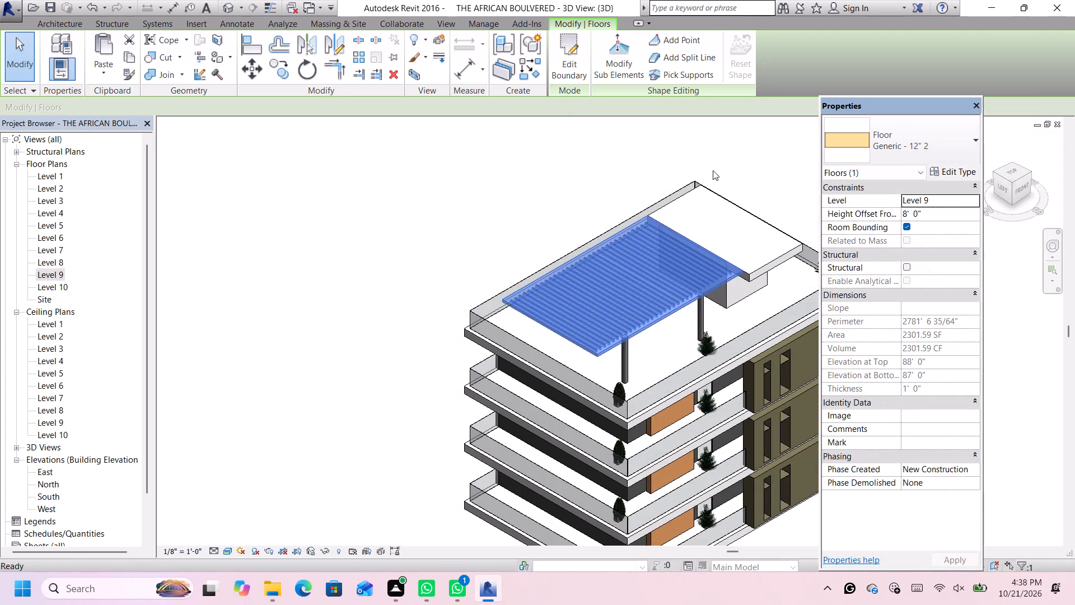
click(727, 159)
Examine the roof terrace in 3D and in the Level 9 and Level 8 floor plans, ending in the 3D view.
scroll(709, 292, down, 4)
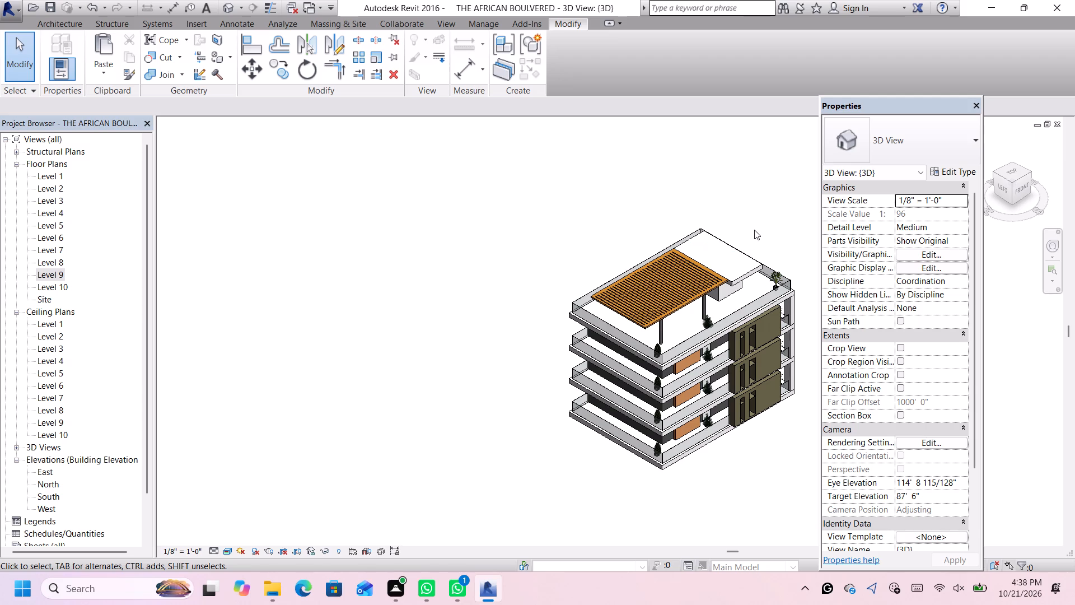
scroll(754, 230, up, 1)
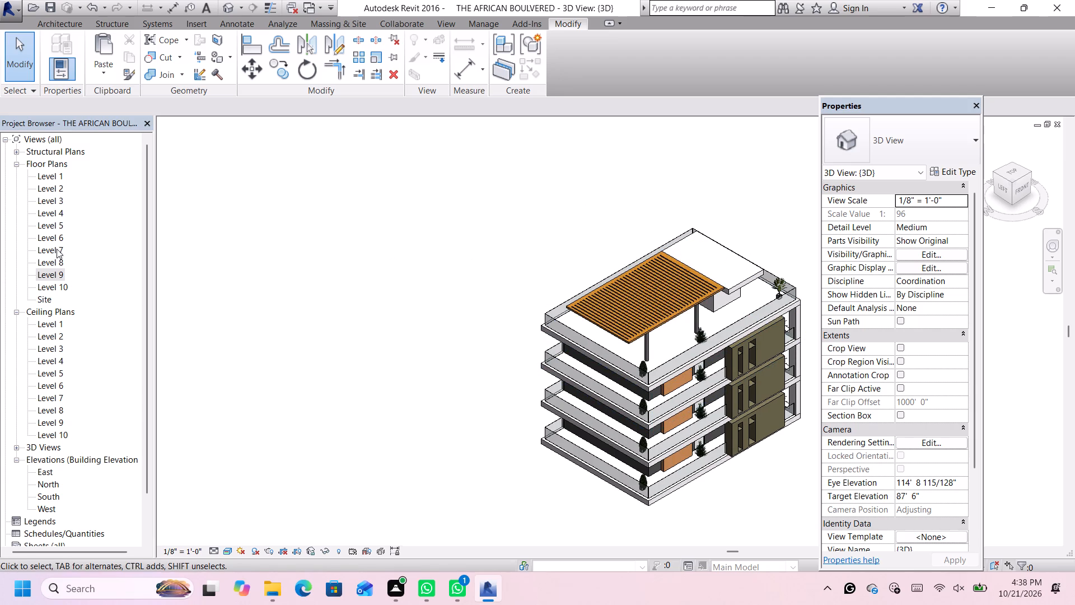
double_click(46, 271)
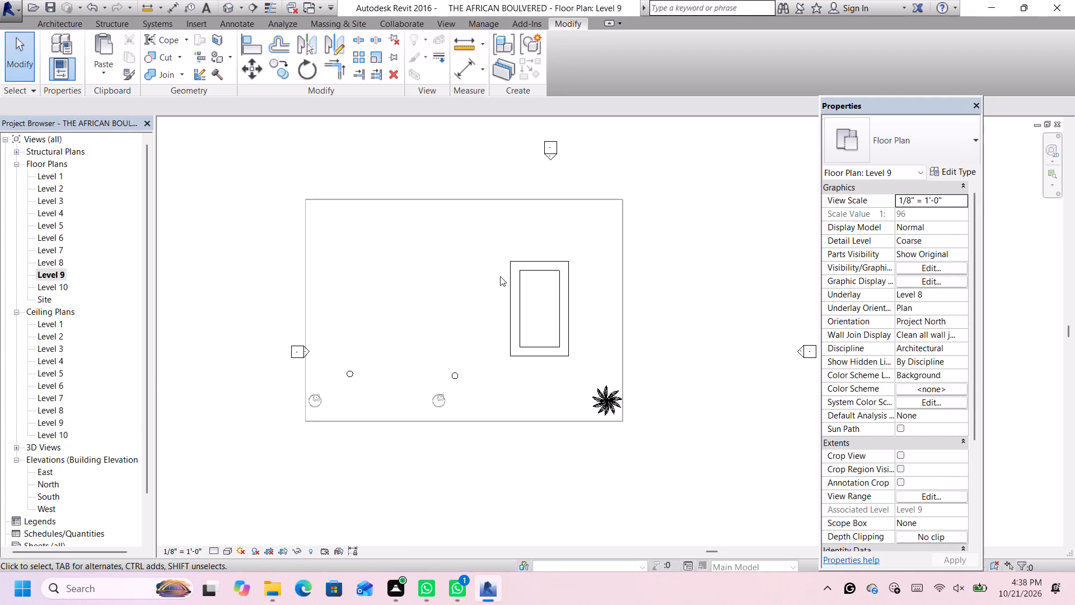
click(59, 262)
click(64, 264)
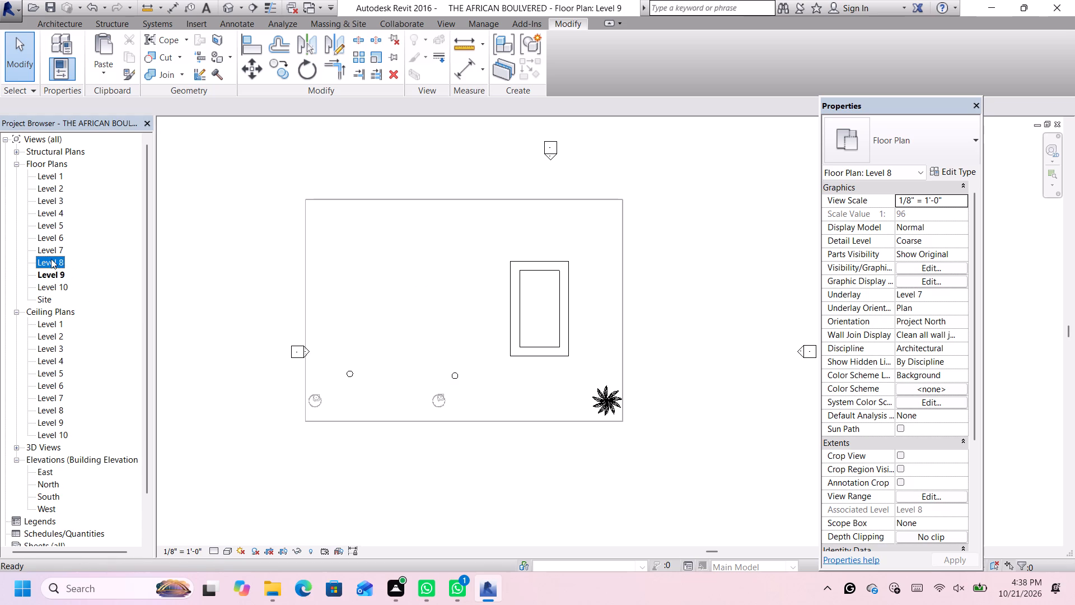
double_click(50, 258)
scroll(633, 291, down, 3)
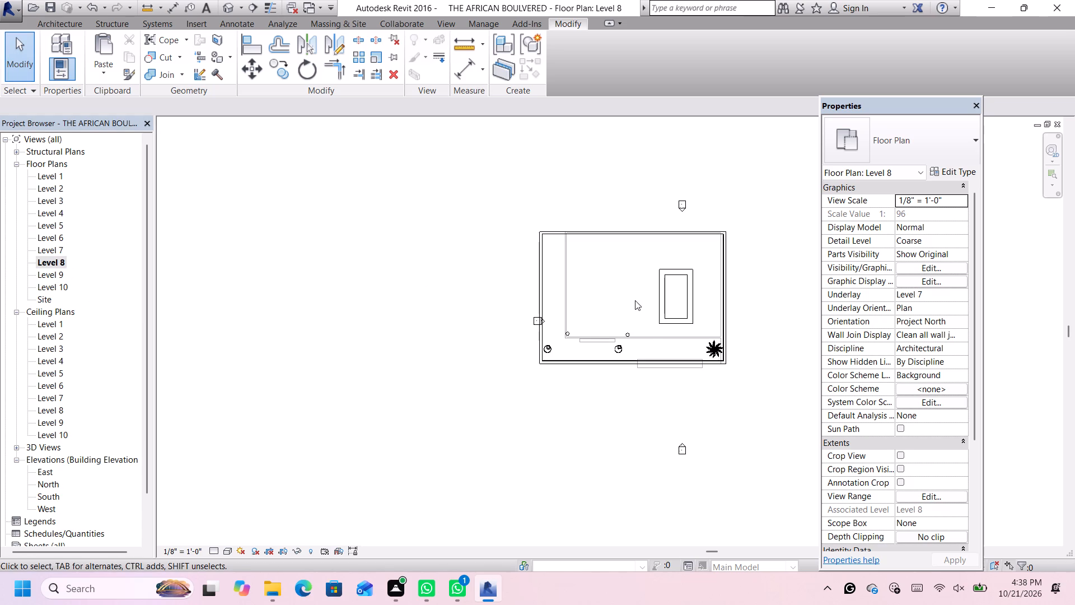
click(225, 3)
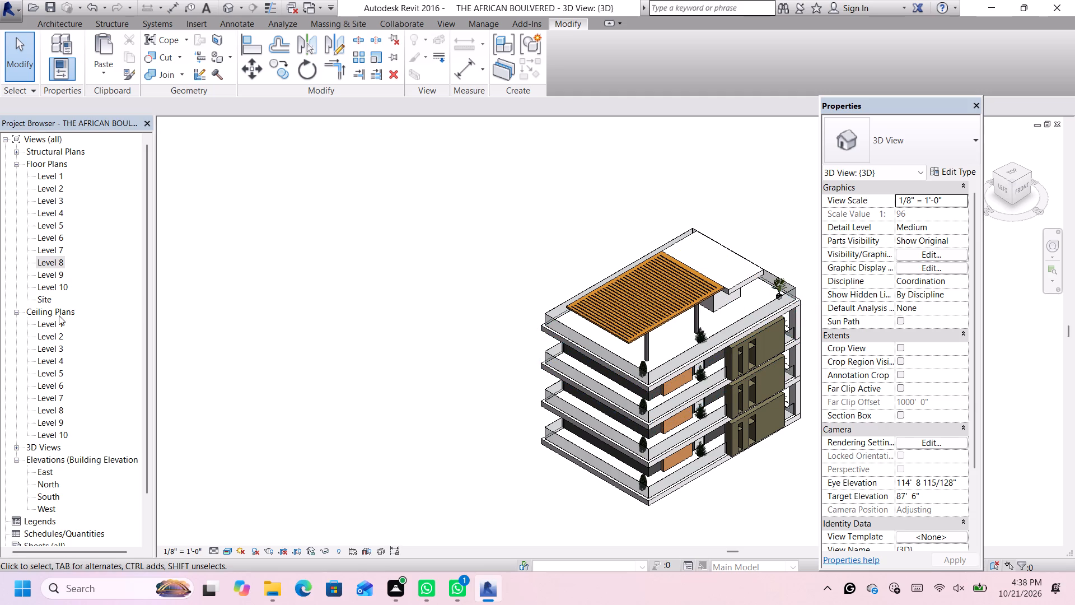
double_click(54, 275)
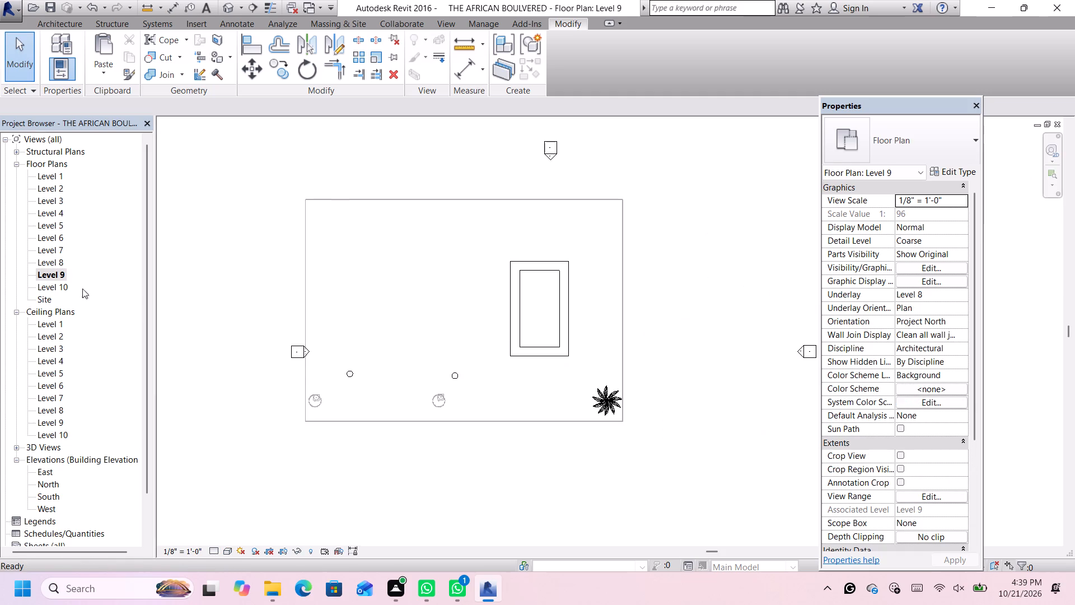
click(226, 6)
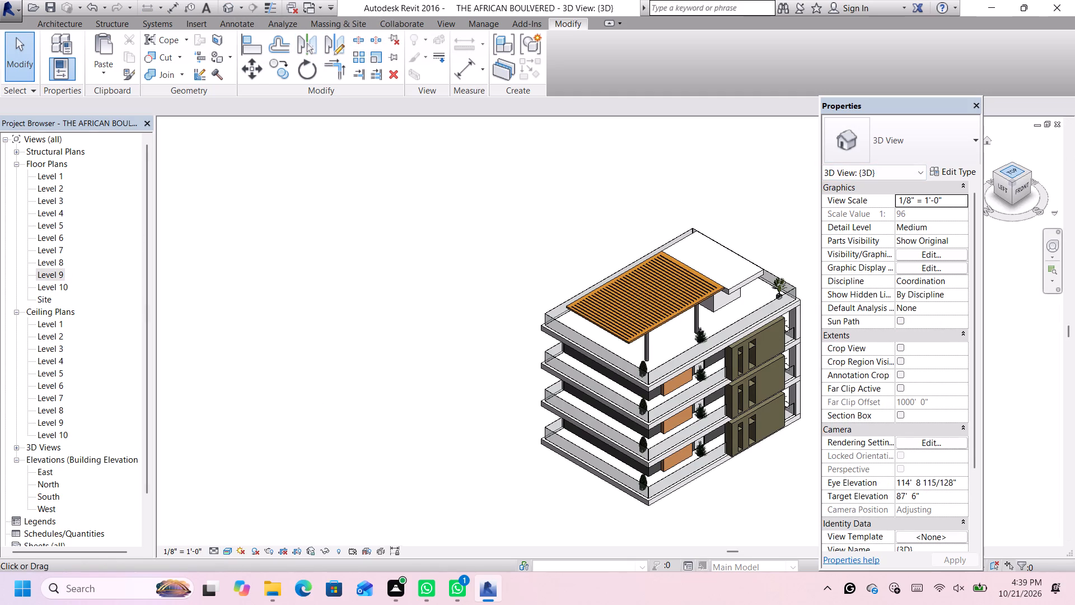
Start a new Generic - 12" floor from the top of the 3D model and set its level to Level 8.
click(1013, 168)
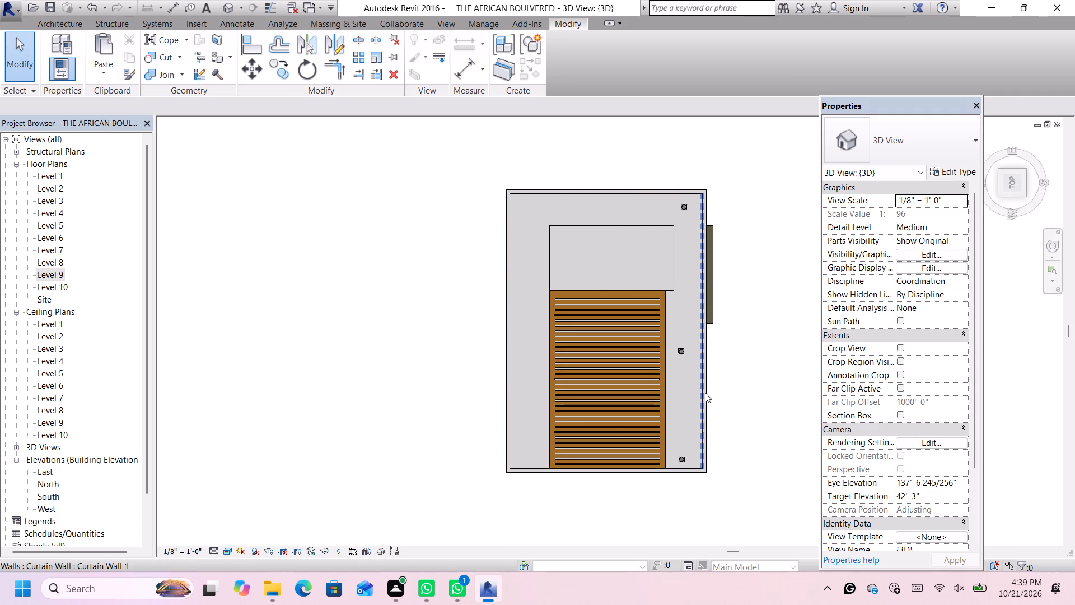
click(71, 30)
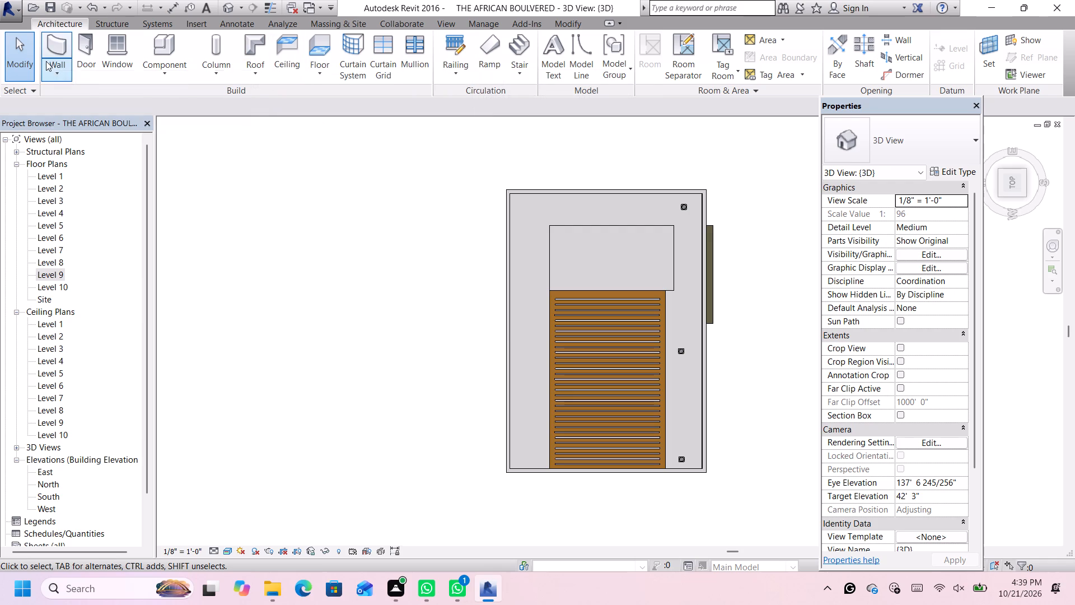
click(322, 41)
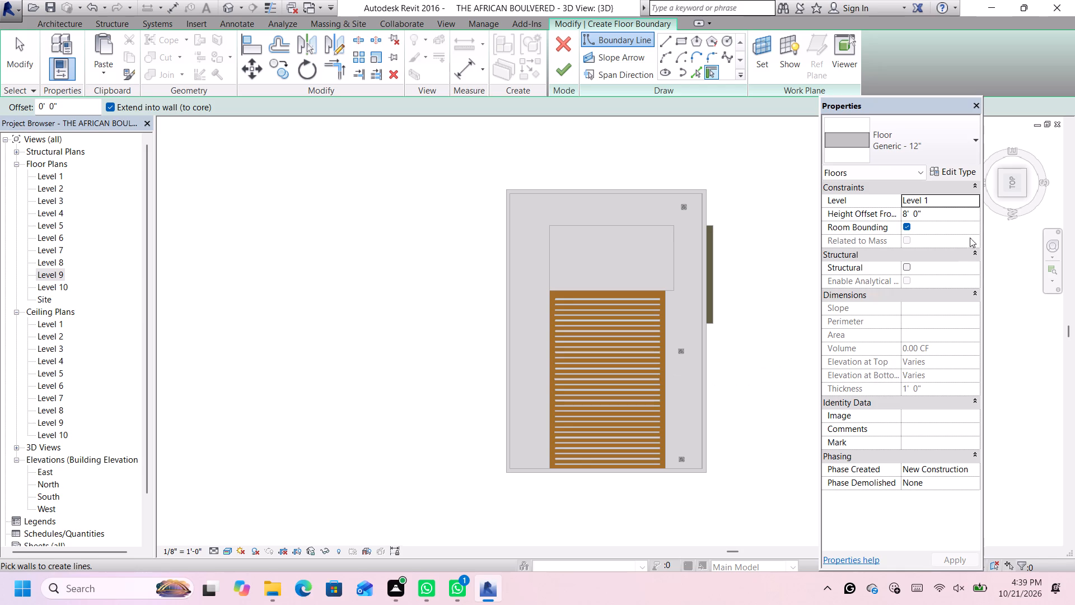
click(975, 199)
scroll(930, 255, down, 2)
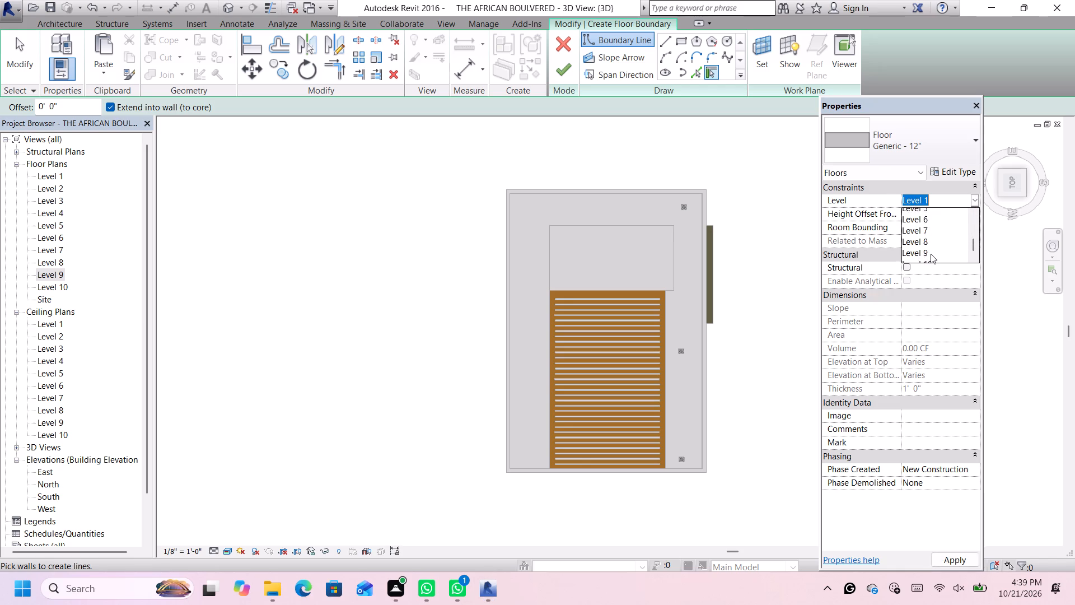
click(932, 225)
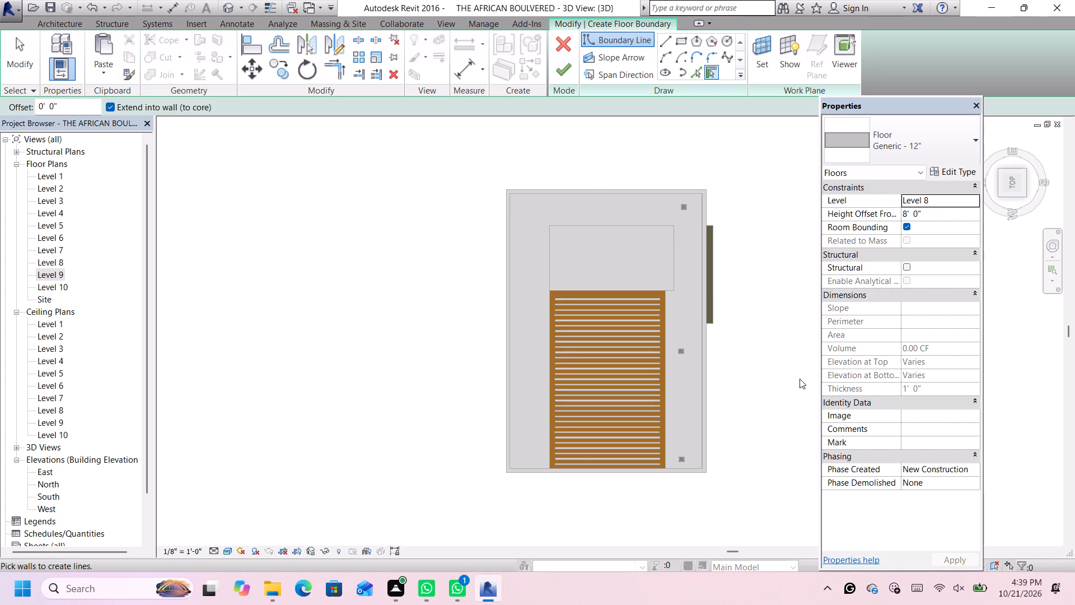
scroll(799, 378, down, 1)
scroll(797, 387, up, 5)
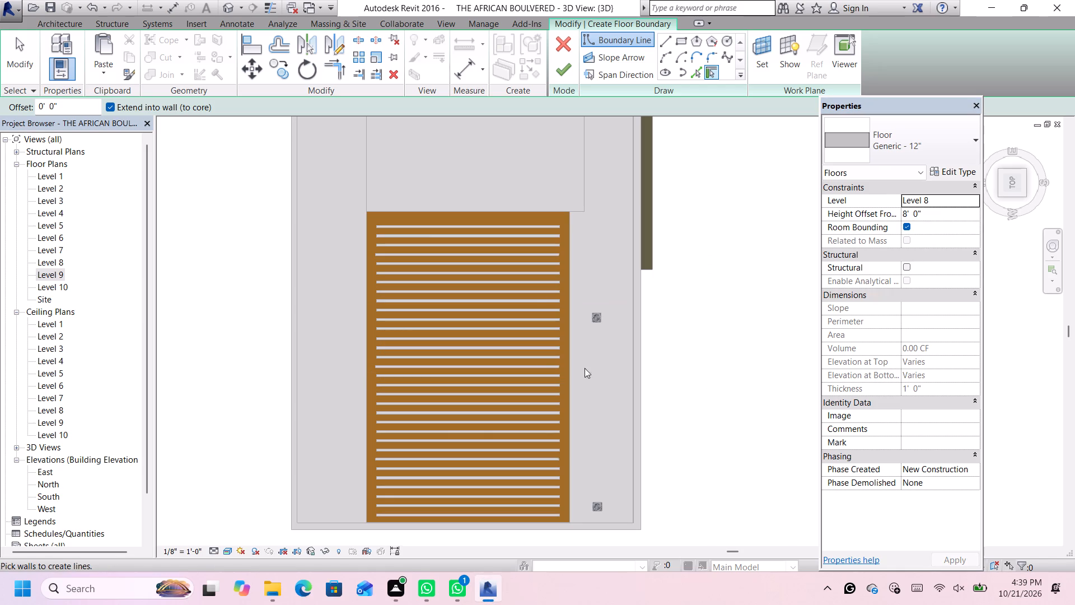
click(978, 199)
click(932, 257)
scroll(560, 266, down, 4)
click(975, 200)
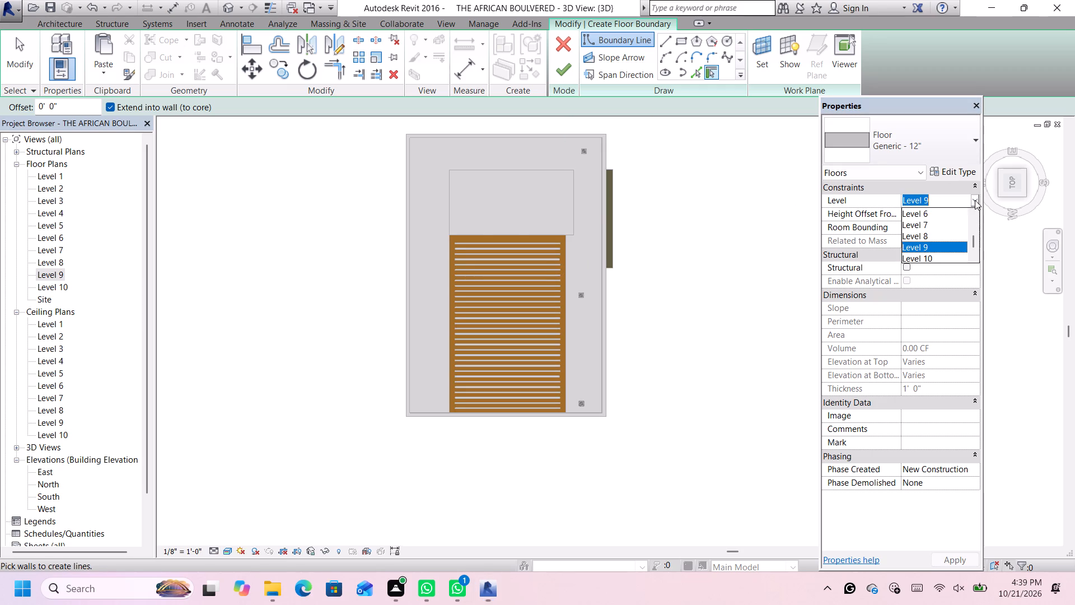
click(936, 239)
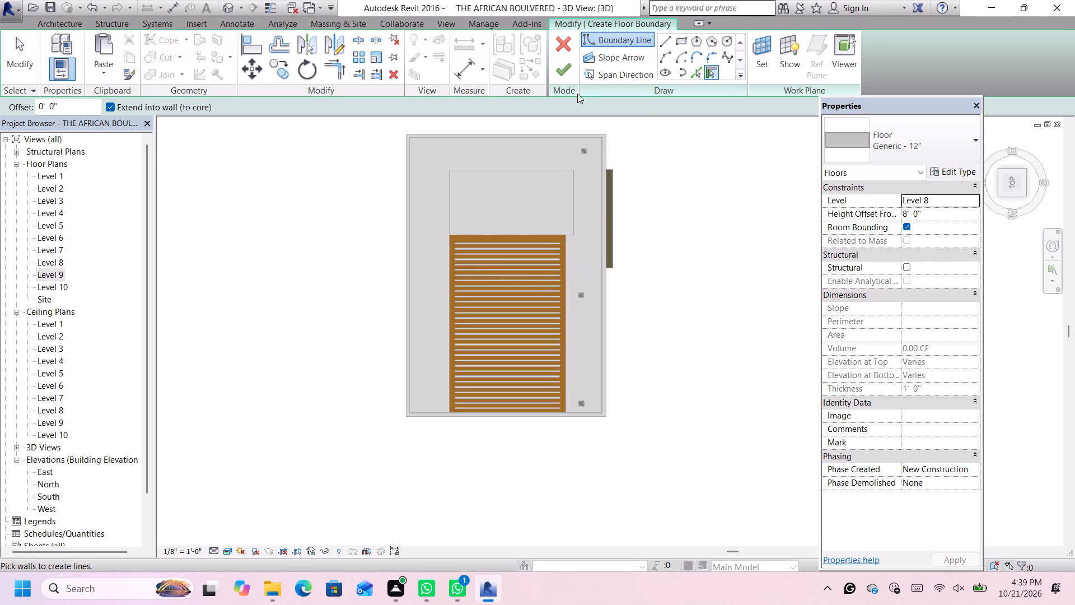
Sketch a narrow rectangular floor boundary, about 1' by 67', along the slotted slab's long edge facing the planters.
click(679, 33)
click(684, 40)
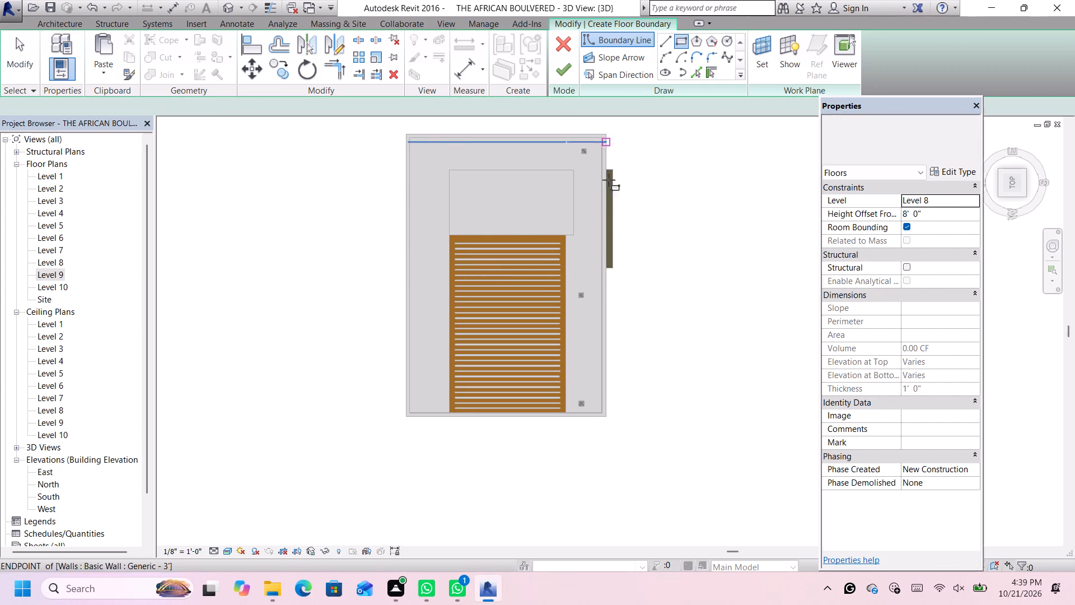
scroll(560, 276, up, 6)
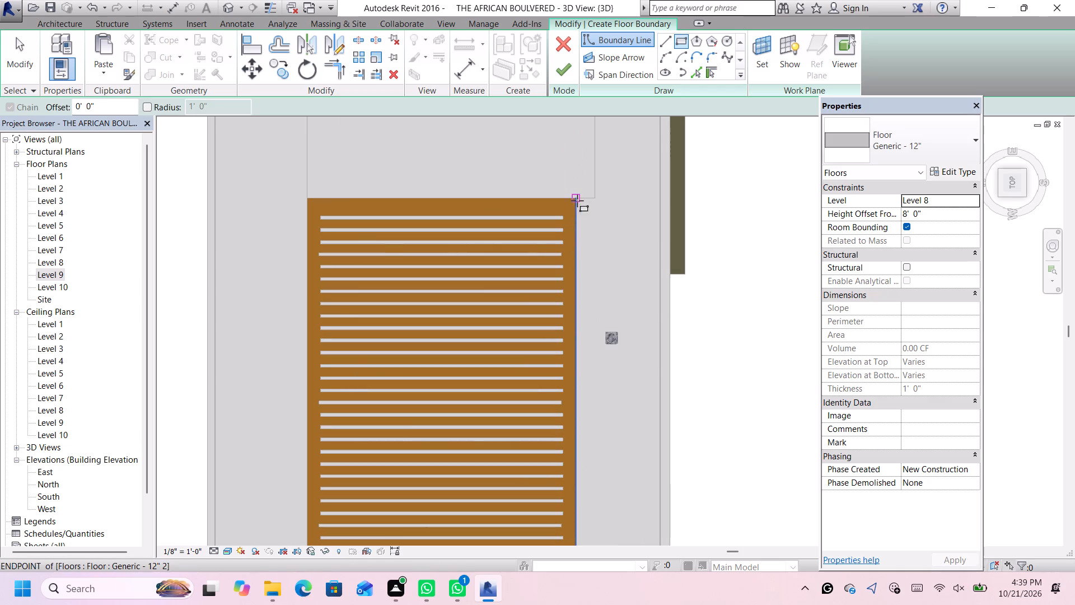
scroll(576, 200, up, 3)
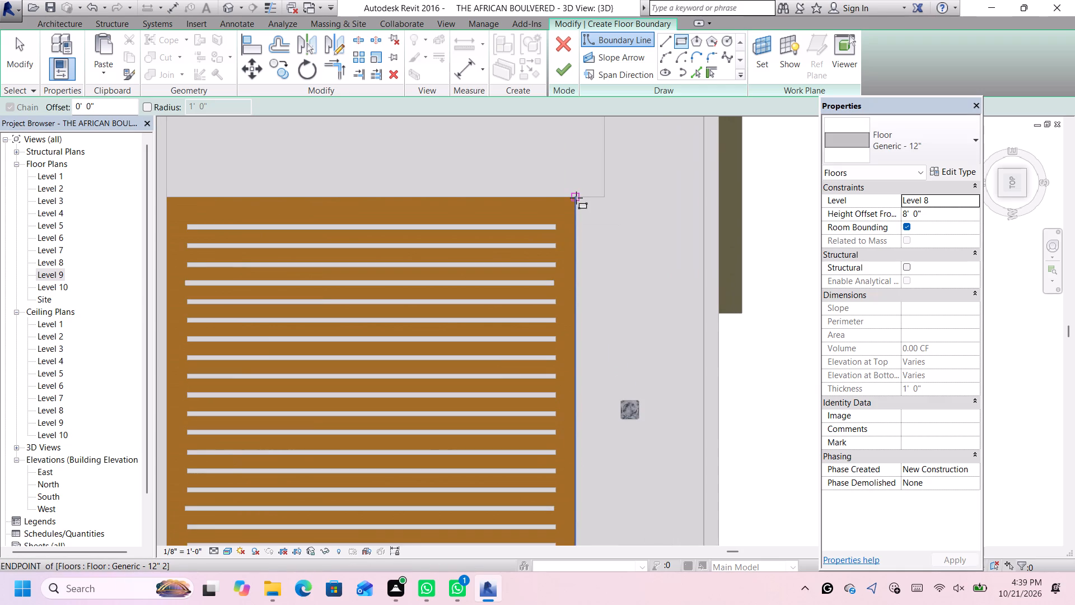
click(576, 198)
scroll(576, 198, down, 6)
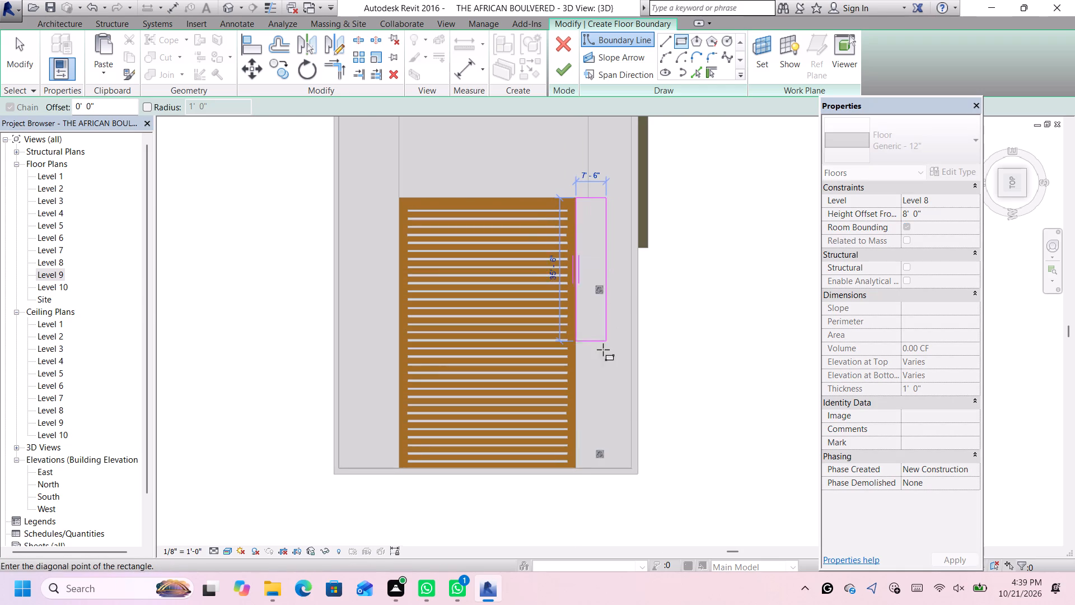
scroll(581, 471, up, 1)
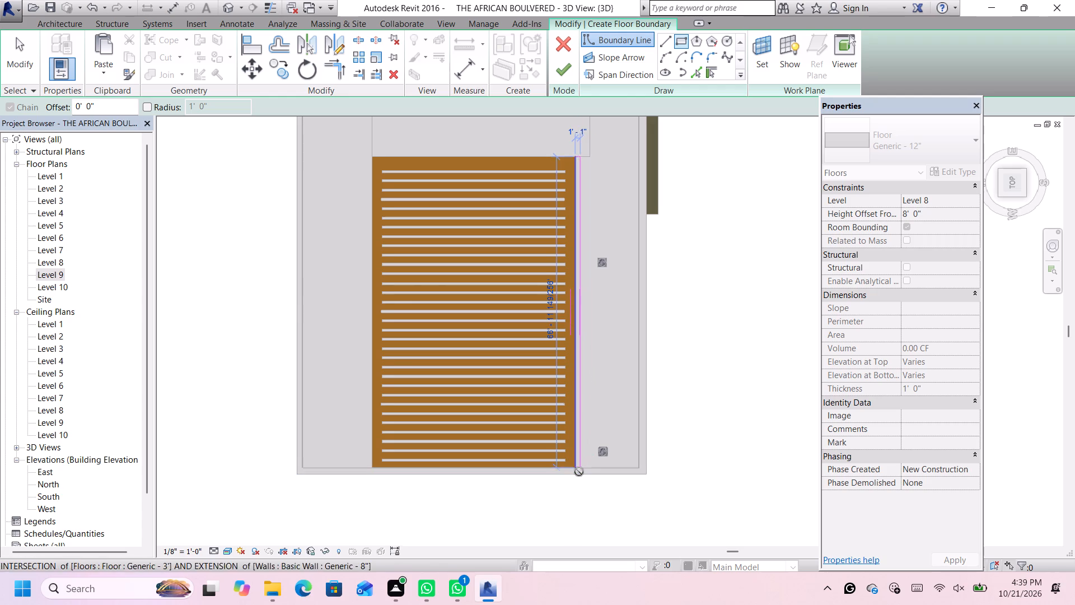
scroll(579, 472, up, 6)
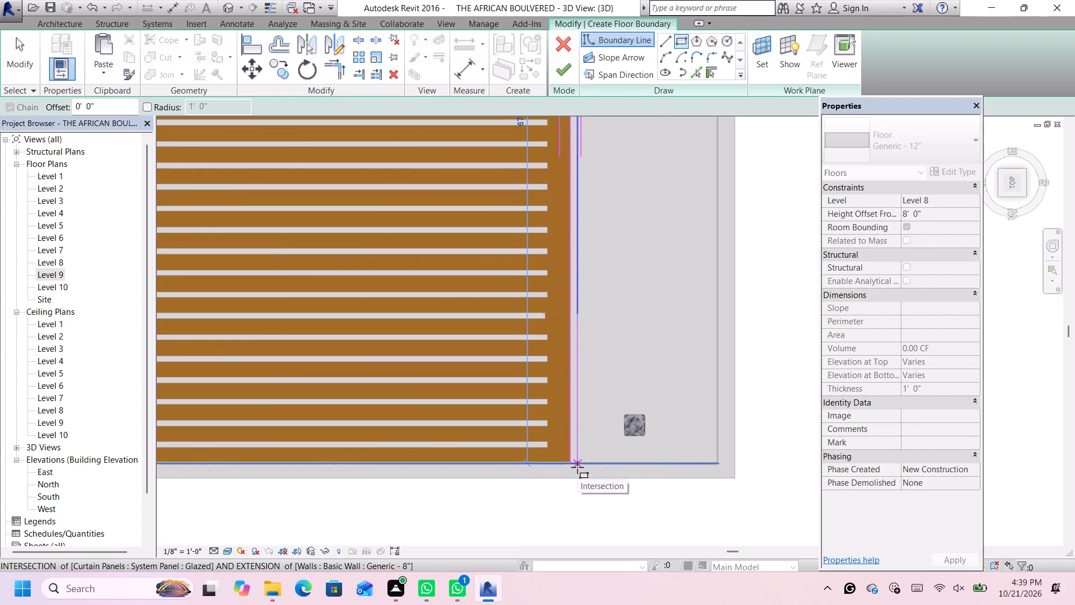
click(578, 467)
scroll(676, 368, down, 5)
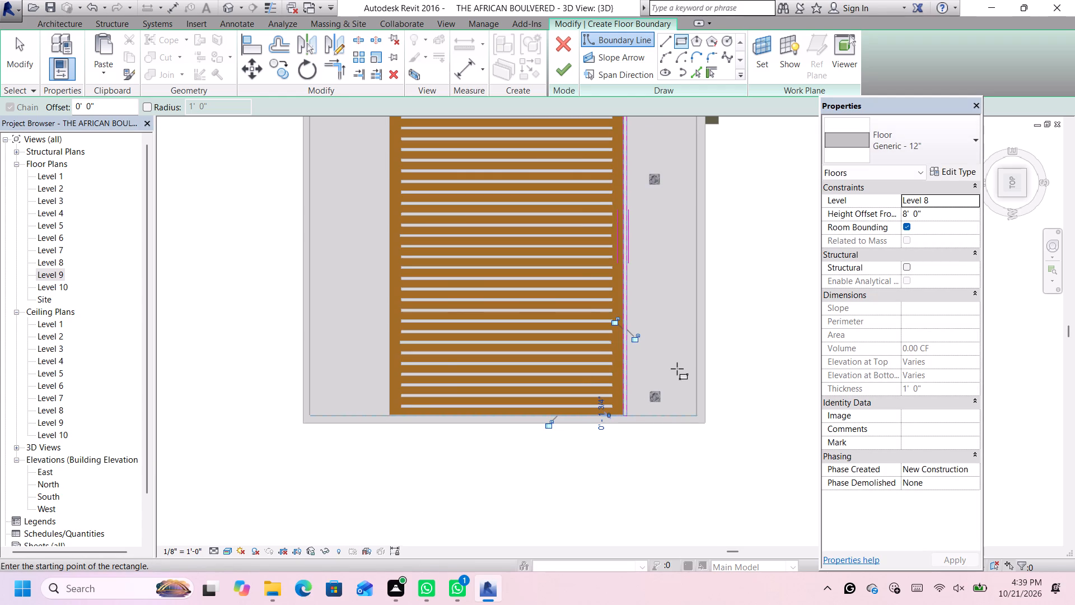
scroll(612, 364, down, 3)
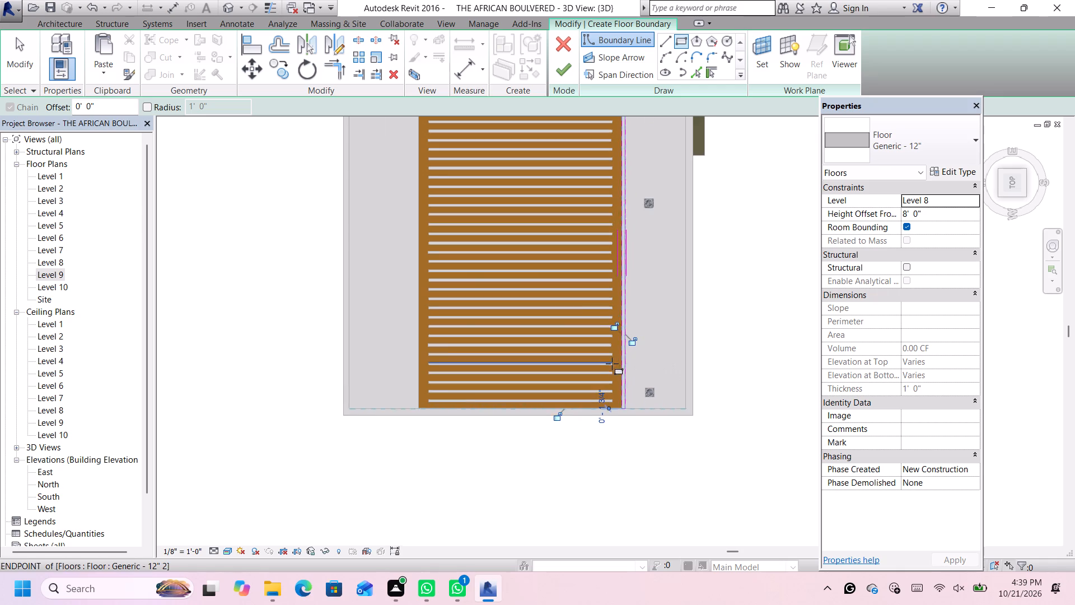
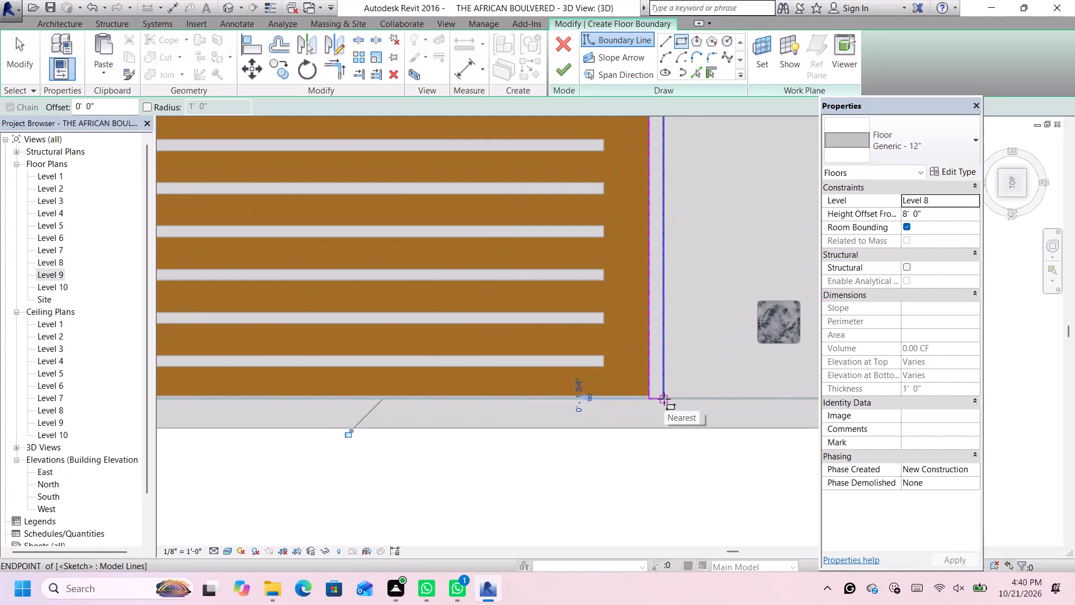
Draw a rectangular floor boundary strip about 45' long and 6" wide along the slatted brown floor's bottom edge.
click(664, 399)
scroll(632, 425, down, 7)
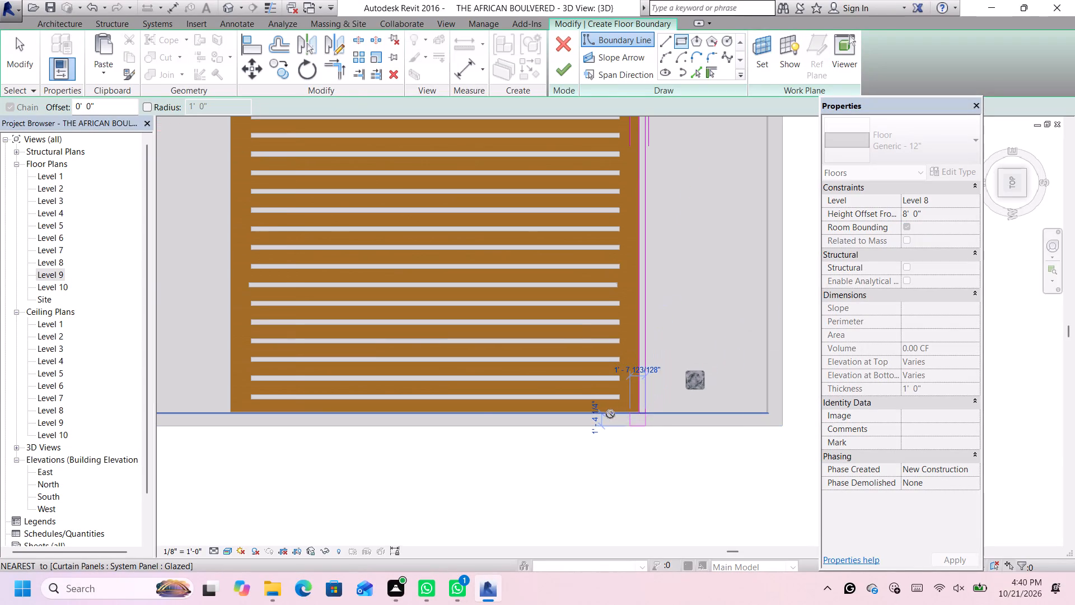
scroll(270, 416, up, 4)
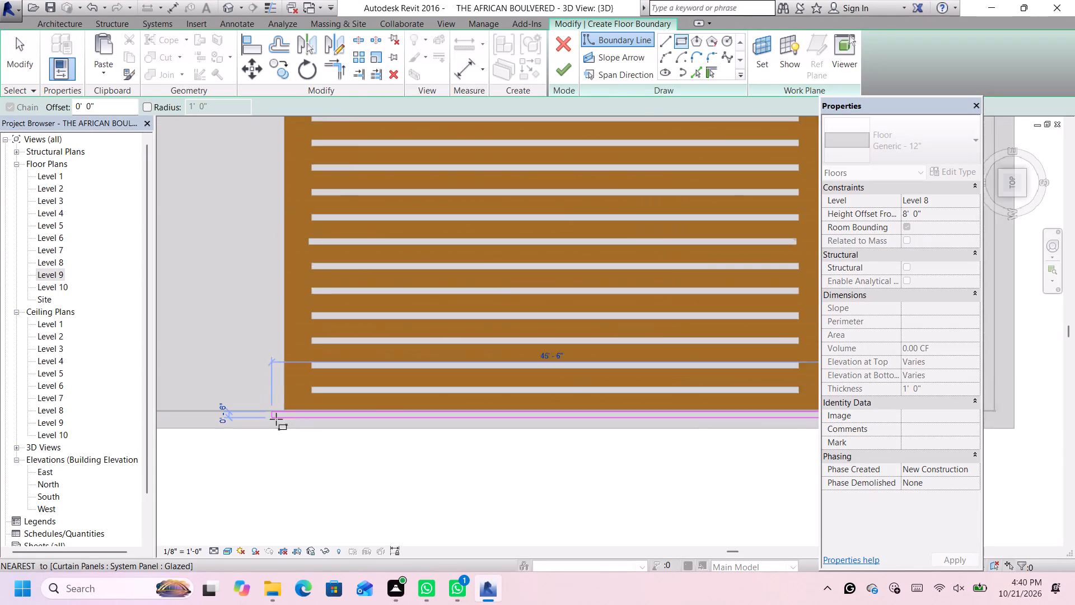
scroll(276, 419, up, 4)
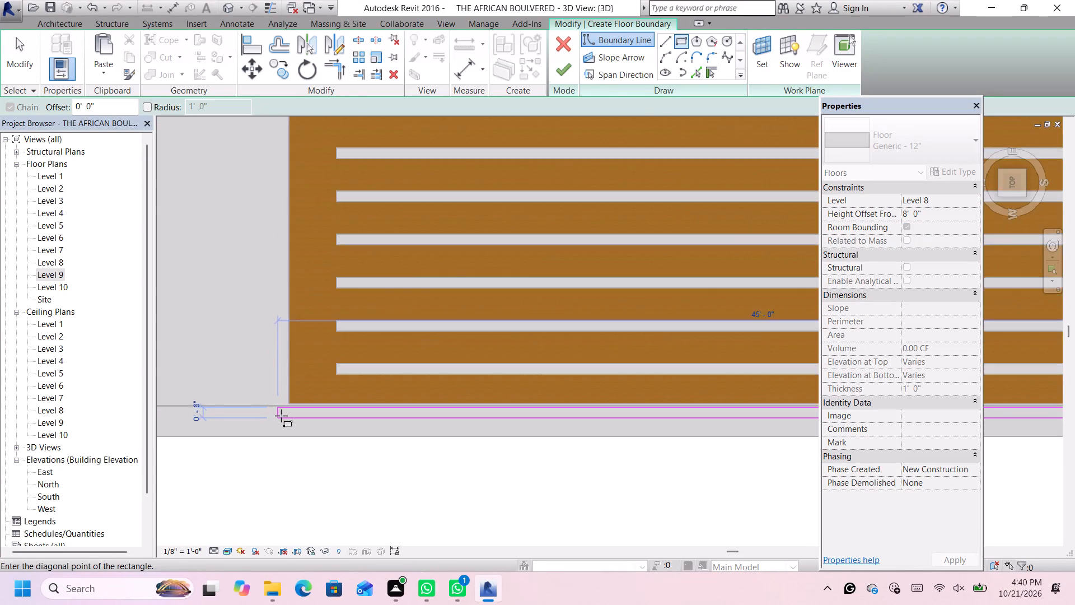
scroll(281, 416, down, 8)
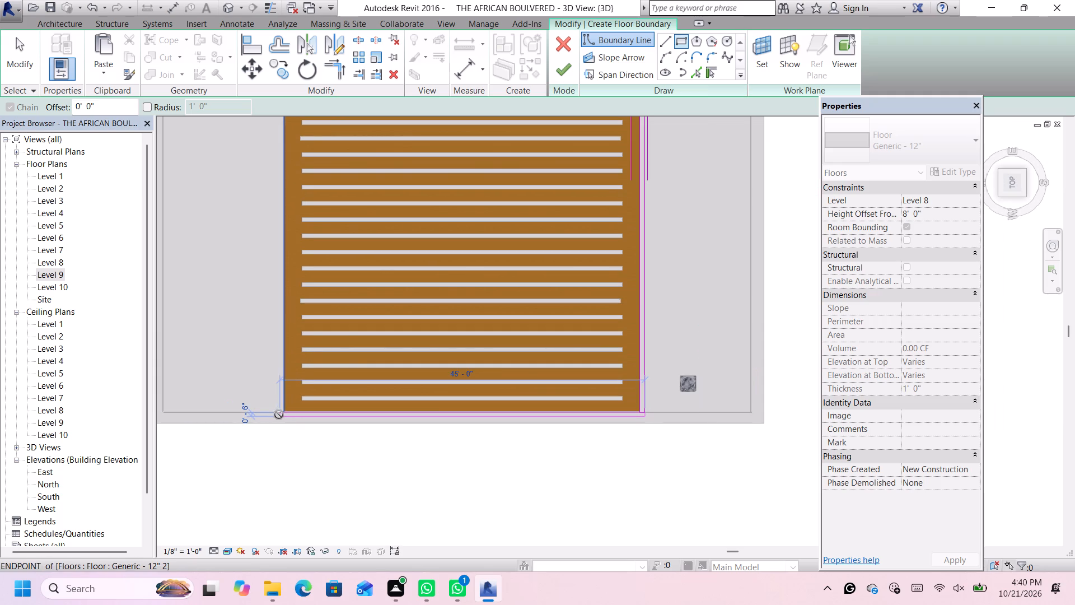
scroll(282, 417, up, 5)
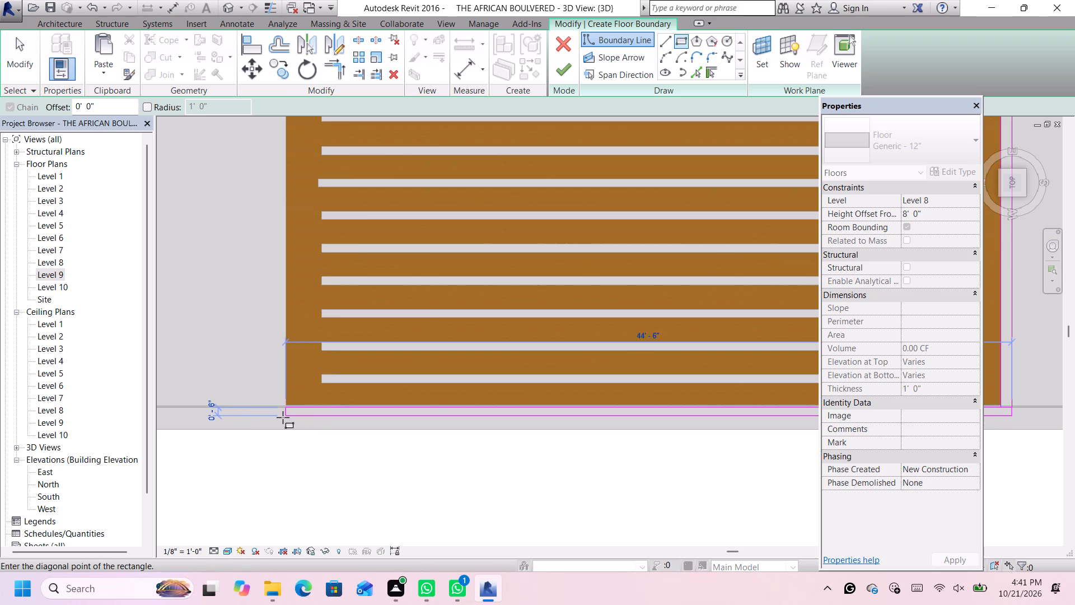
click(280, 415)
Draw a rectangular boundary strip about 67' long and 1' 2" wide along the slatted floor's left edge, and end the drawing command.
scroll(306, 392, down, 5)
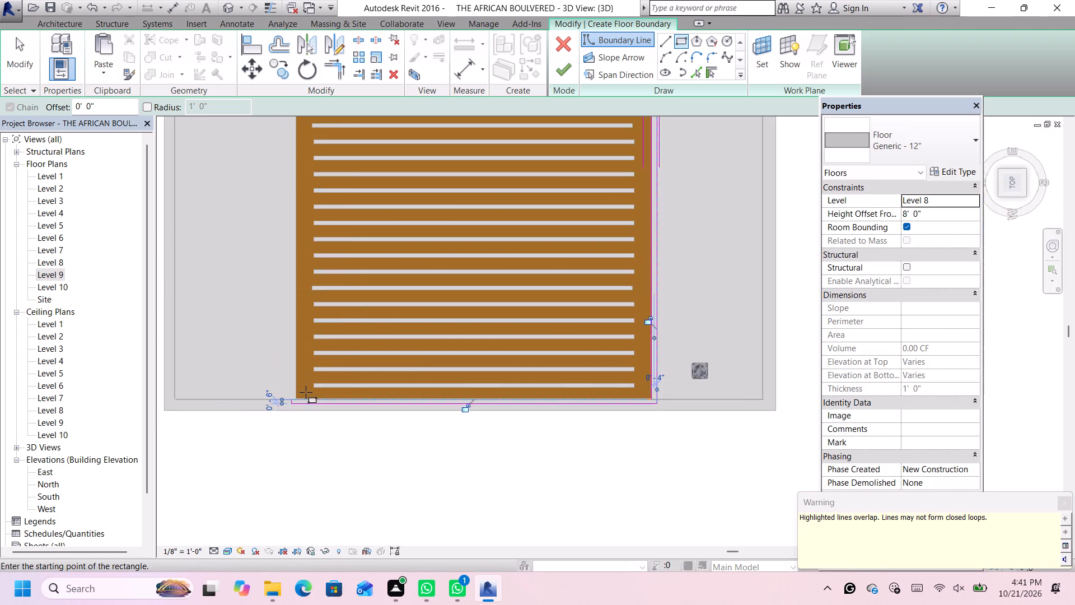
scroll(310, 393, down, 4)
scroll(291, 229, down, 4)
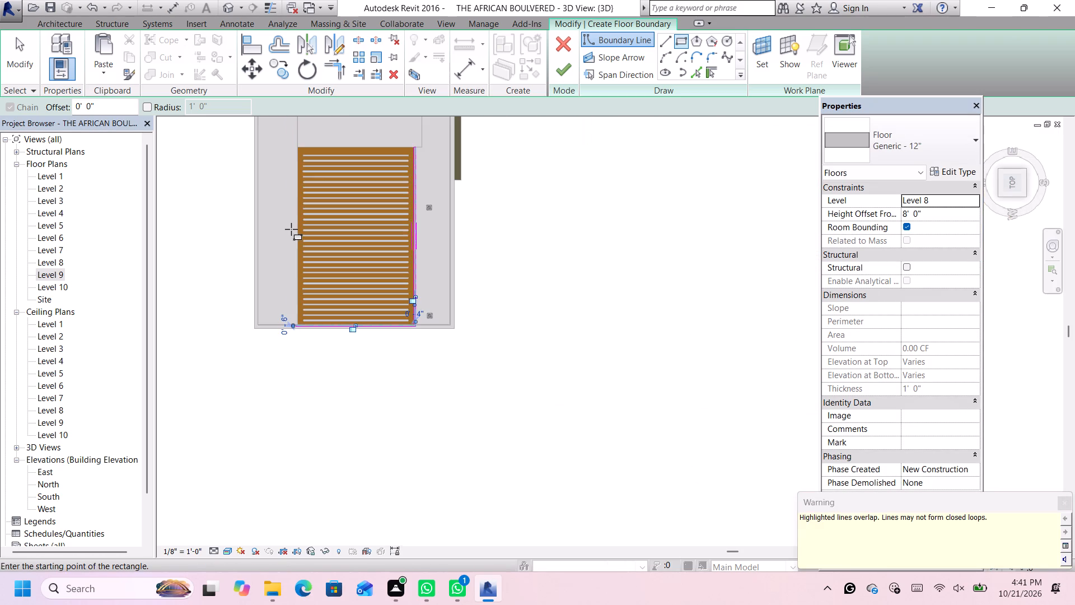
scroll(291, 229, up, 1)
scroll(320, 317, up, 6)
scroll(289, 352, up, 3)
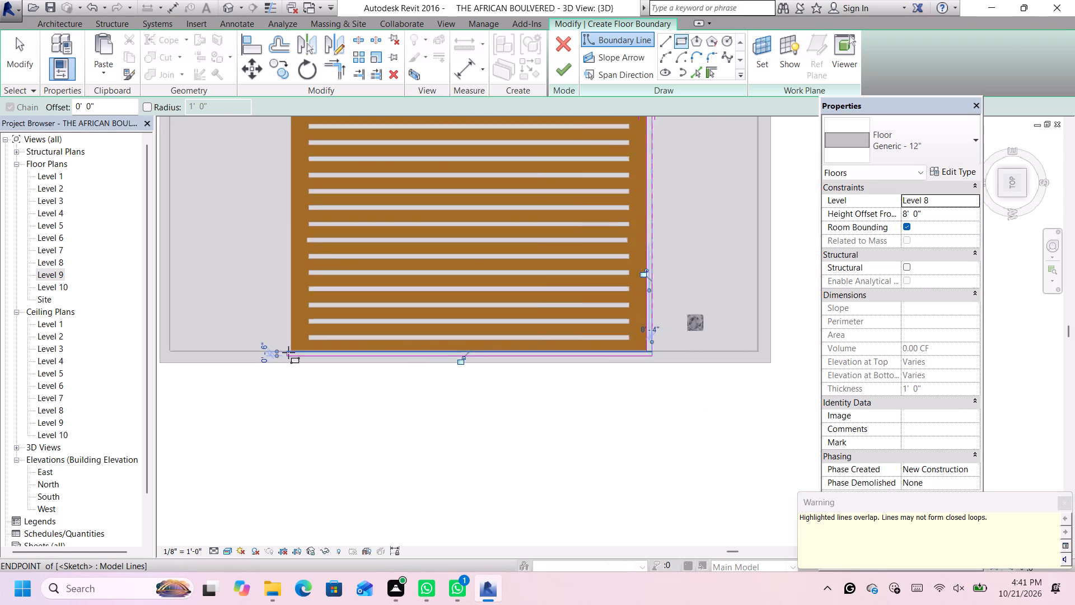
scroll(288, 352, up, 8)
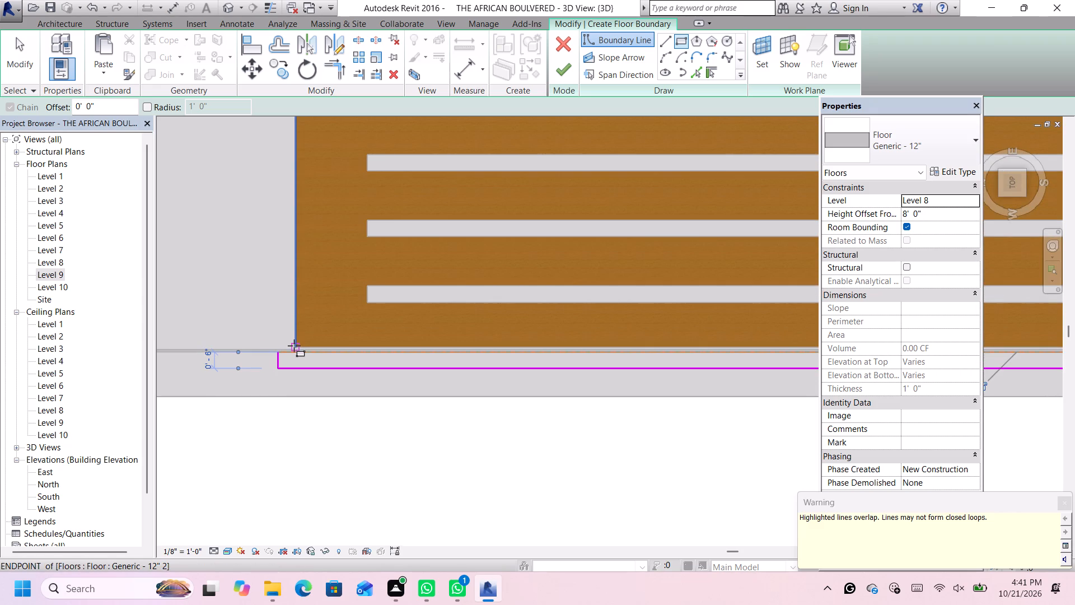
click(294, 345)
scroll(267, 319, down, 6)
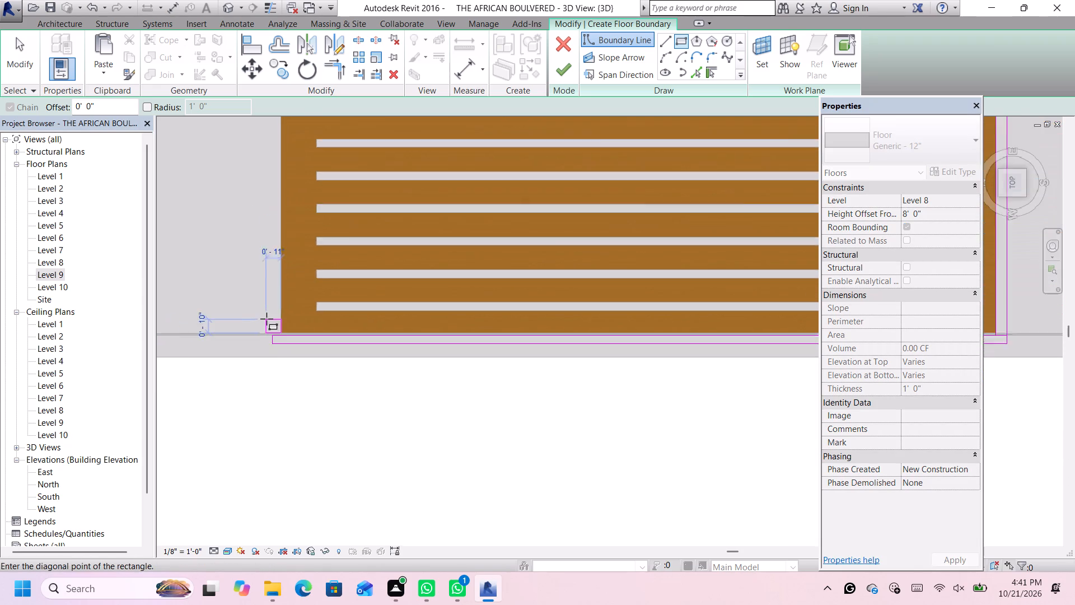
scroll(267, 318, down, 12)
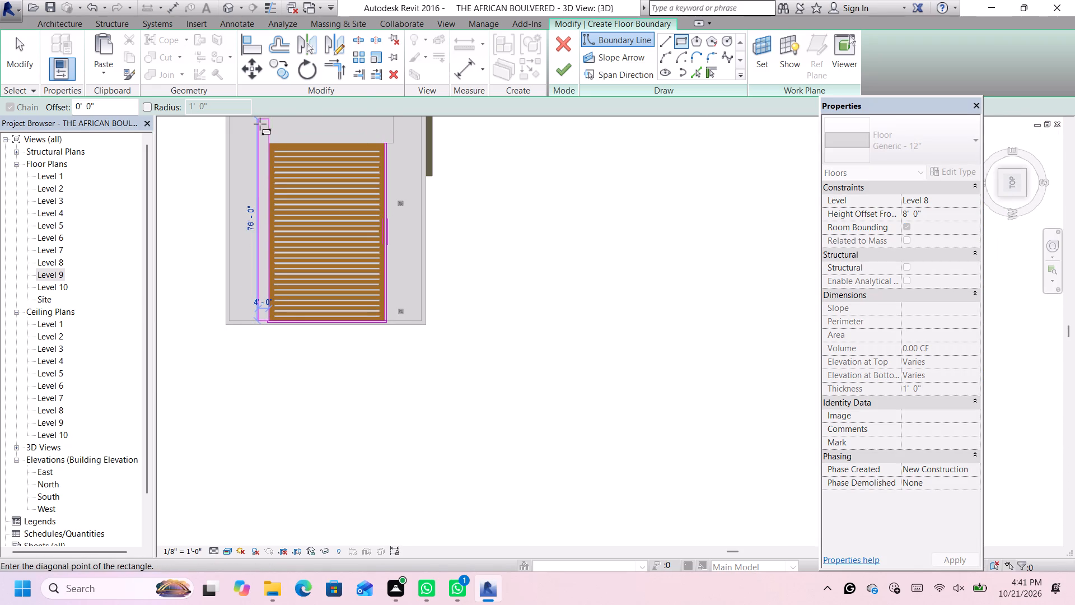
scroll(262, 129, up, 9)
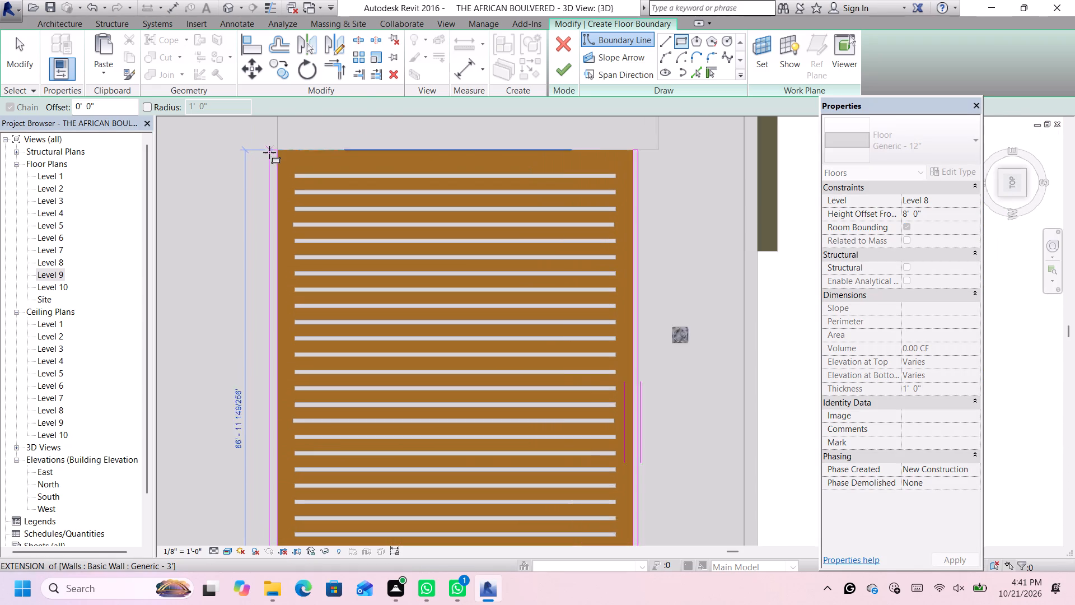
click(268, 151)
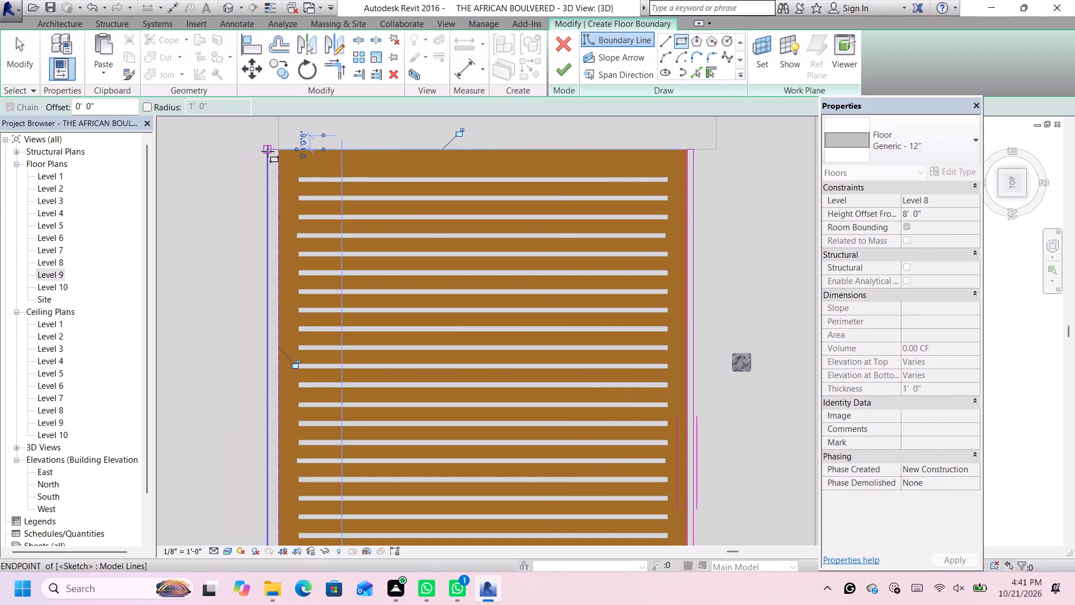
scroll(478, 272, down, 6)
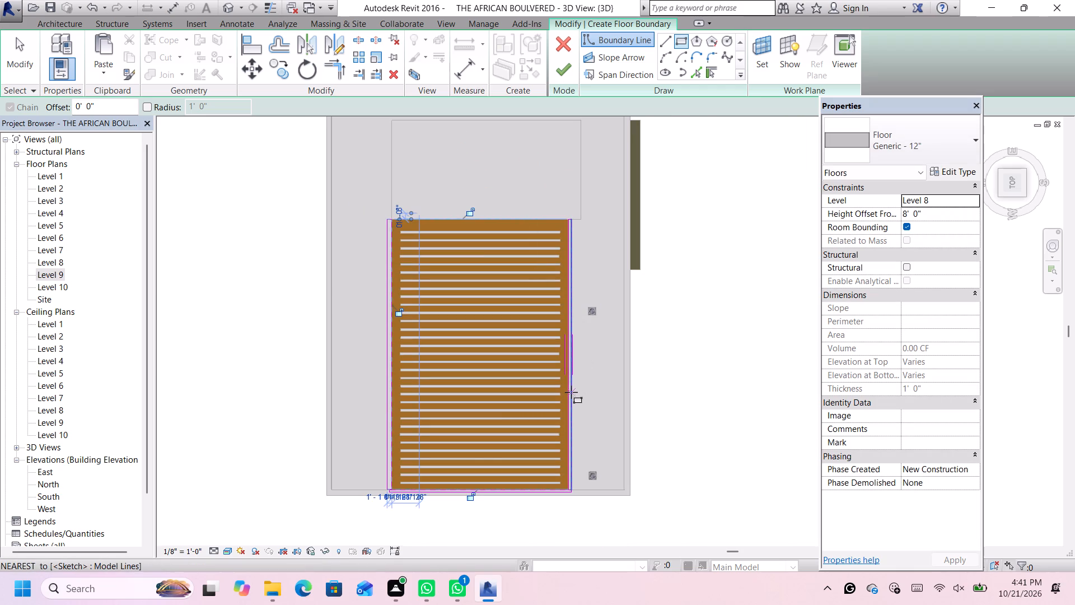
key(space)
key(space)
key(Escape)
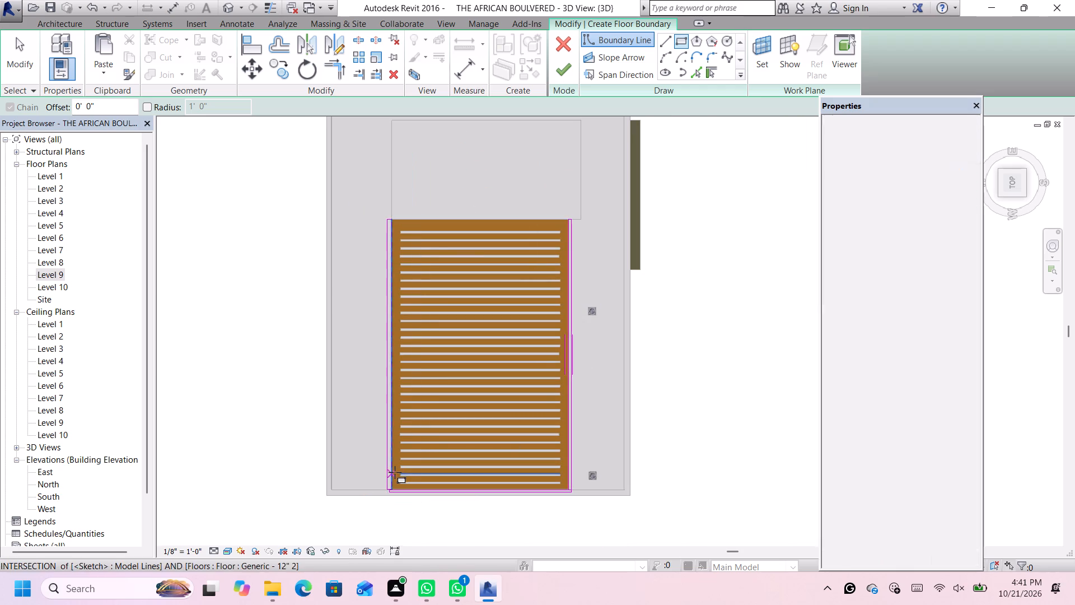
key(Escape)
Delete the two short end segments of the boundary strips at the slatted floor's lower-left corner.
scroll(386, 495, up, 11)
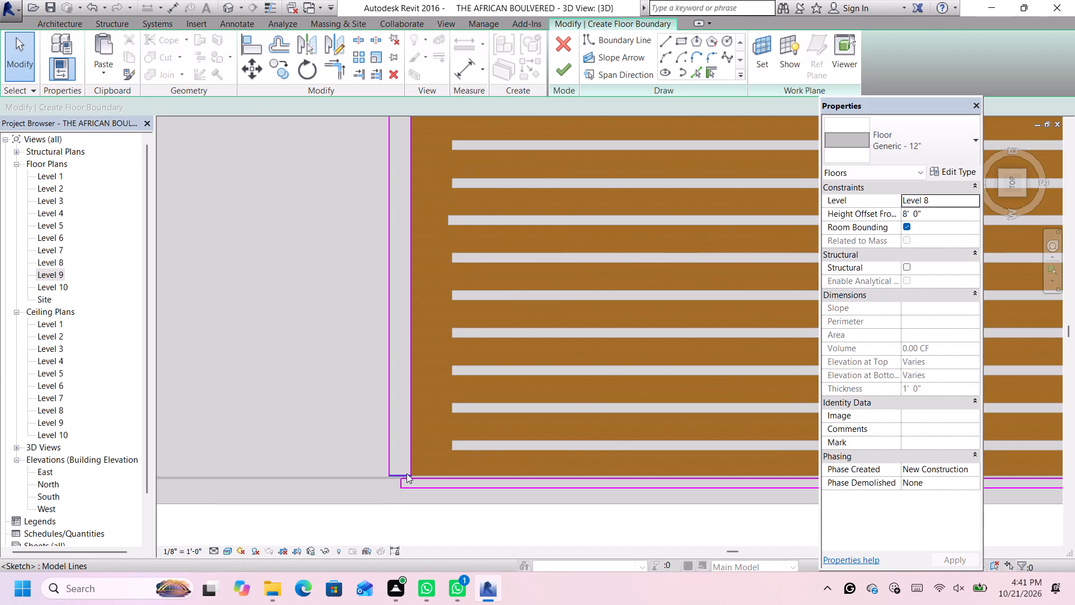
click(404, 473)
key(Delete)
scroll(407, 478, up, 3)
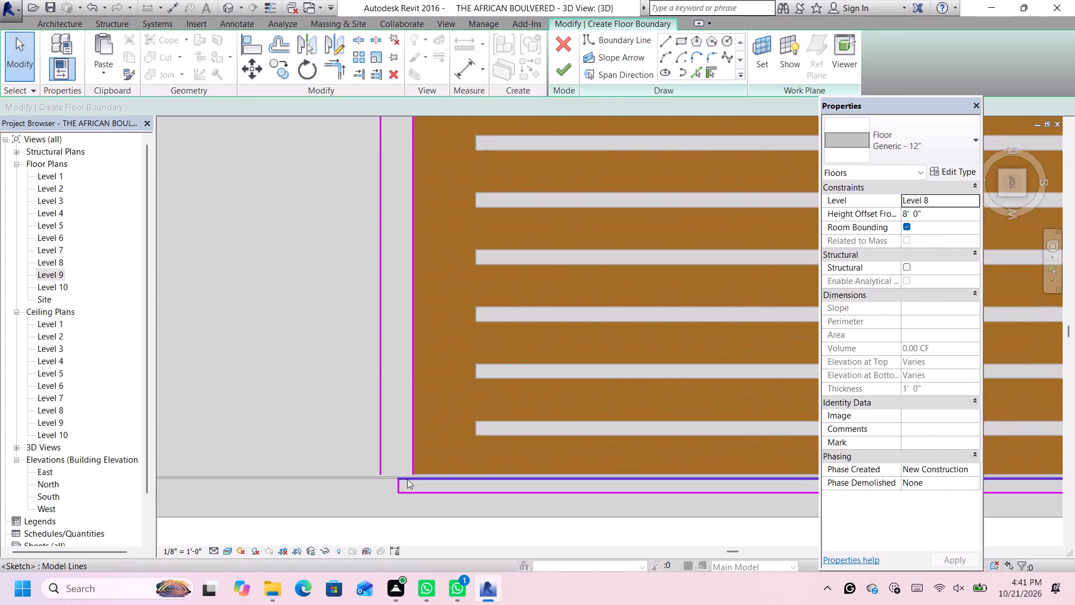
scroll(407, 479, up, 2)
click(398, 483)
key(Delete)
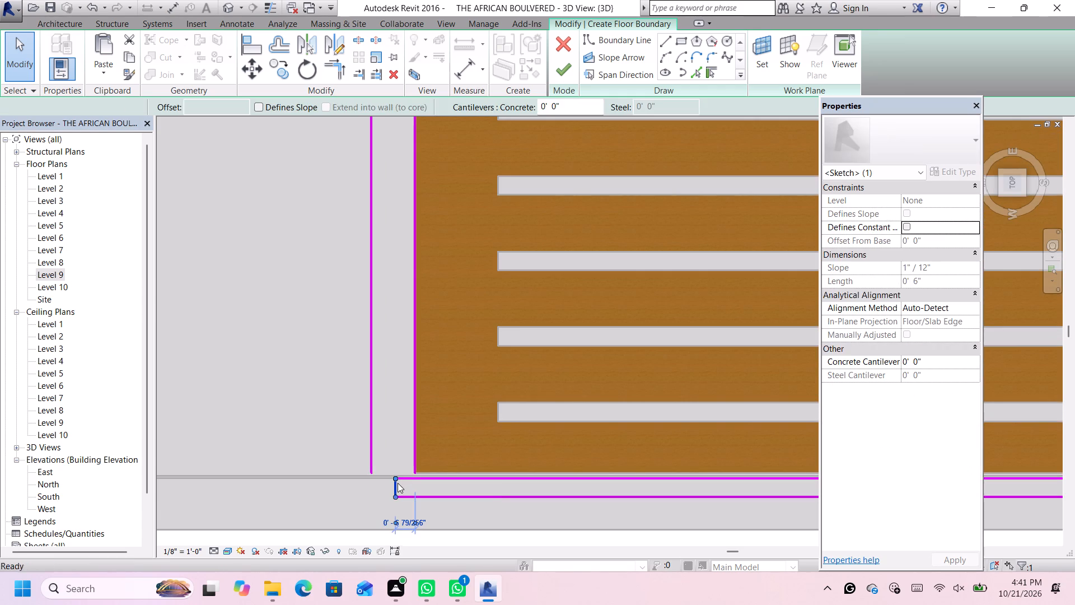
Extend and trim the two inner boundary lines so they meet at the slatted floor's lower-left corner.
click(397, 476)
drag(395, 477, 410, 480)
scroll(415, 471, up, 4)
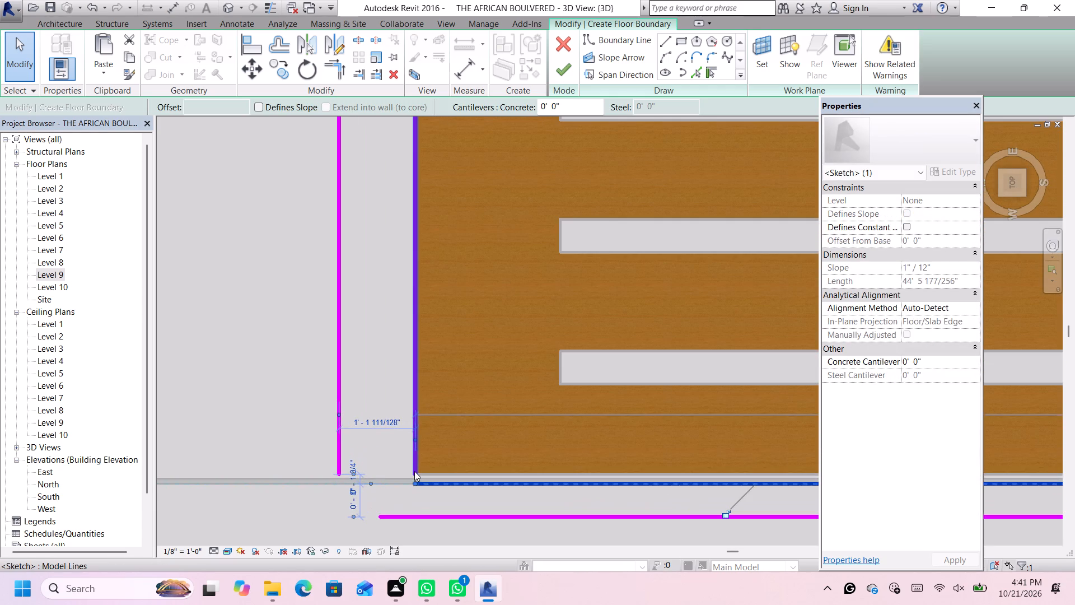
click(414, 471)
drag(414, 471, 415, 482)
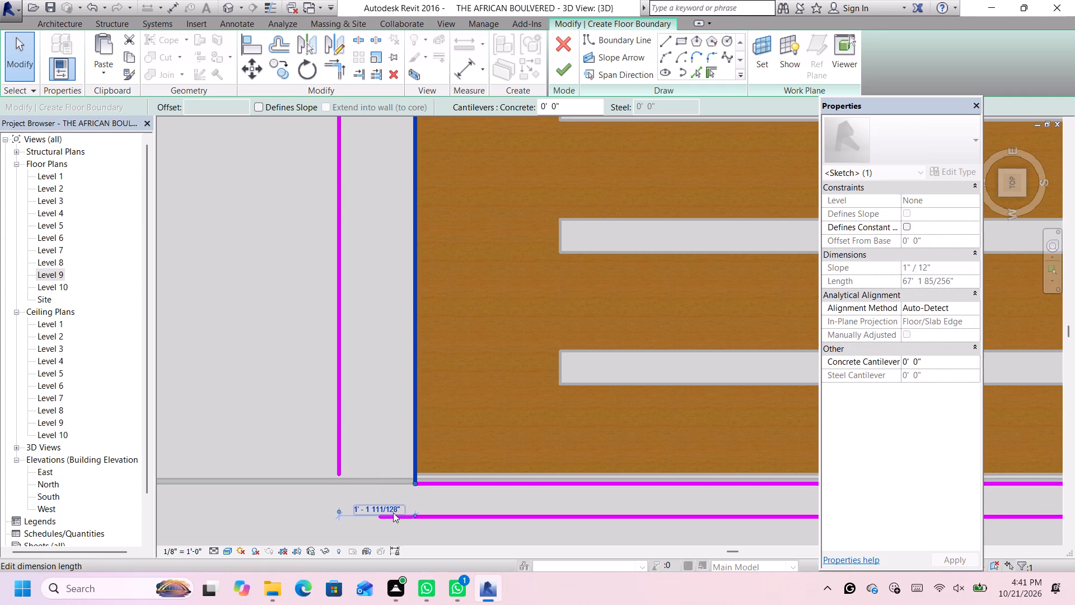
Extend the outer bottom and outer left boundary lines until they meet at the lower-left corner.
click(388, 517)
click(419, 513)
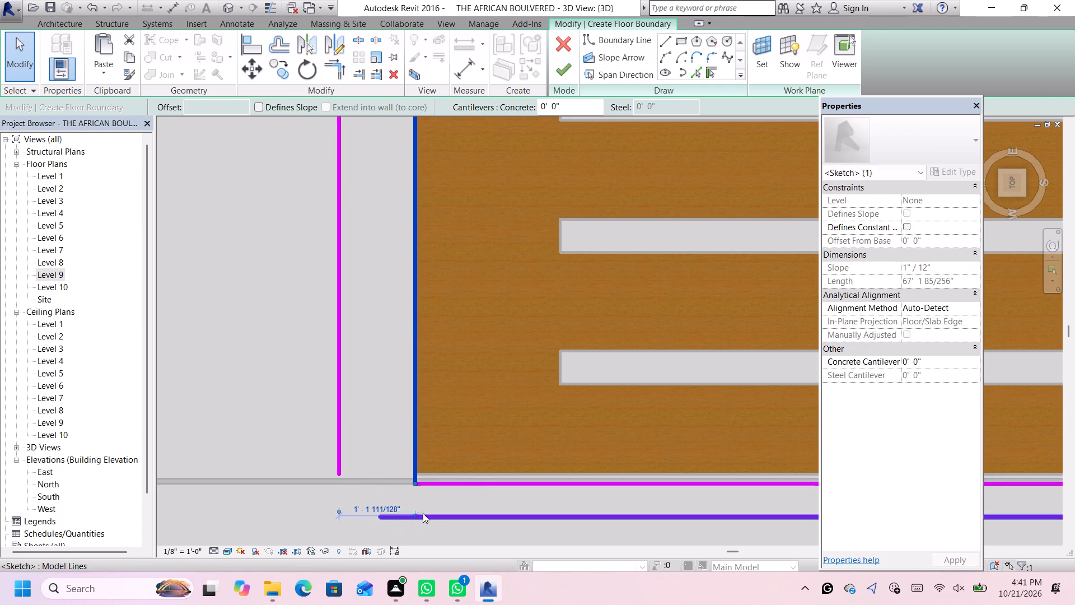
click(433, 513)
drag(380, 515, 336, 508)
click(334, 463)
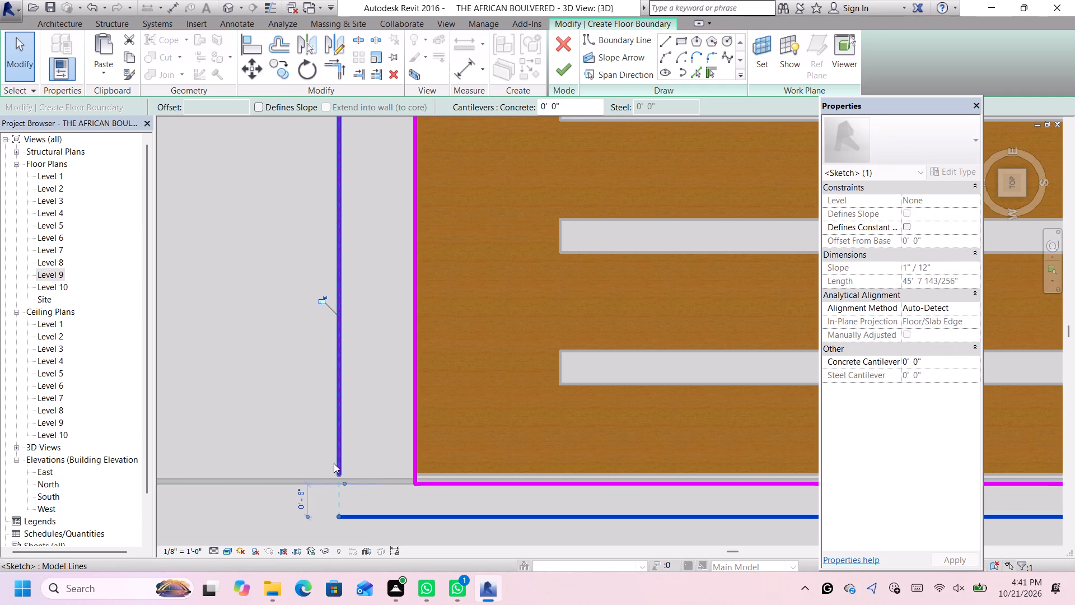
click(340, 461)
drag(339, 473, 335, 488)
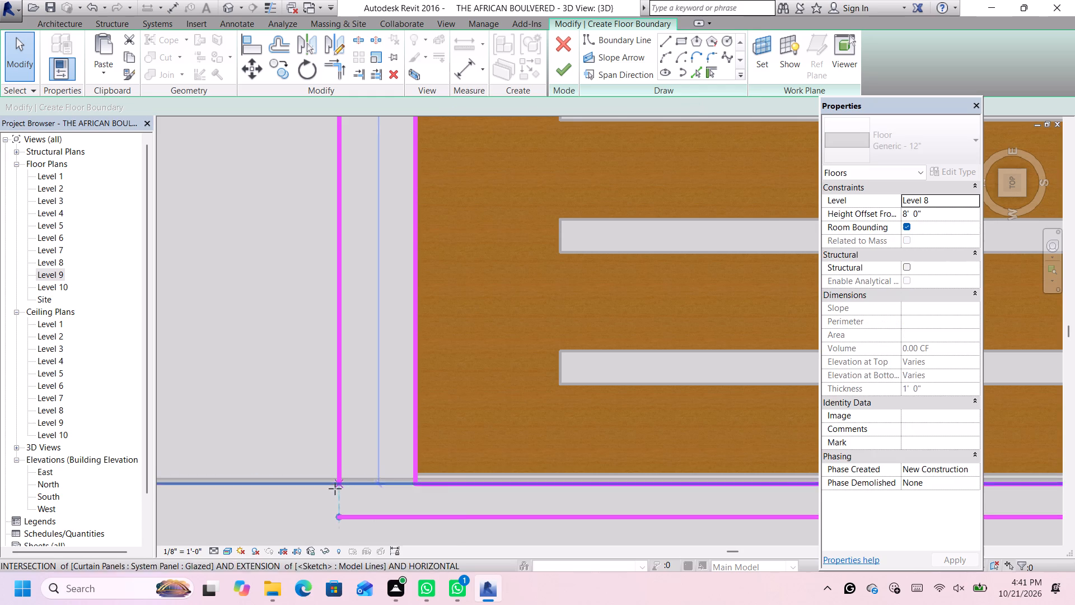
drag(335, 488, 334, 513)
Nudge the inner bottom boundary line upward towards the slatted floor's bottom edge at the lower-right corner.
scroll(348, 499, down, 14)
scroll(348, 501, up, 1)
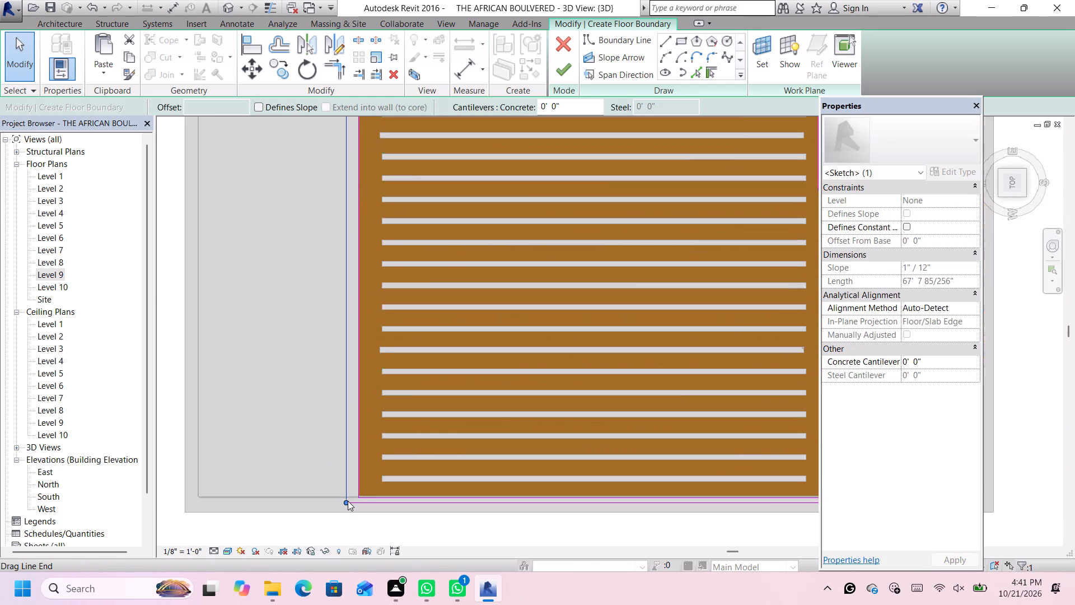
scroll(348, 501, down, 10)
scroll(475, 329, up, 4)
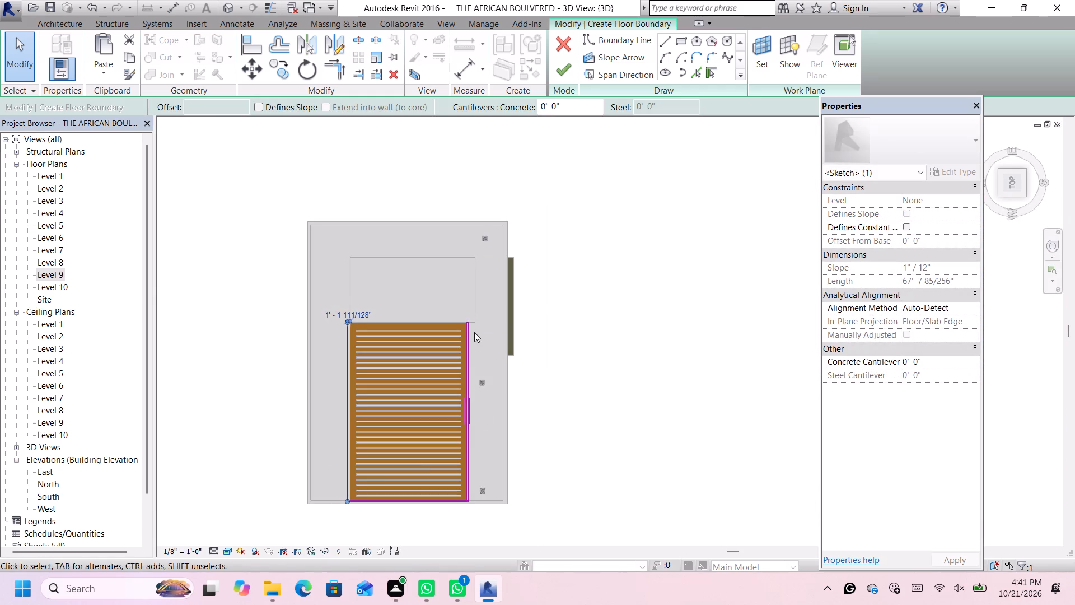
scroll(456, 322, up, 5)
scroll(467, 324, down, 13)
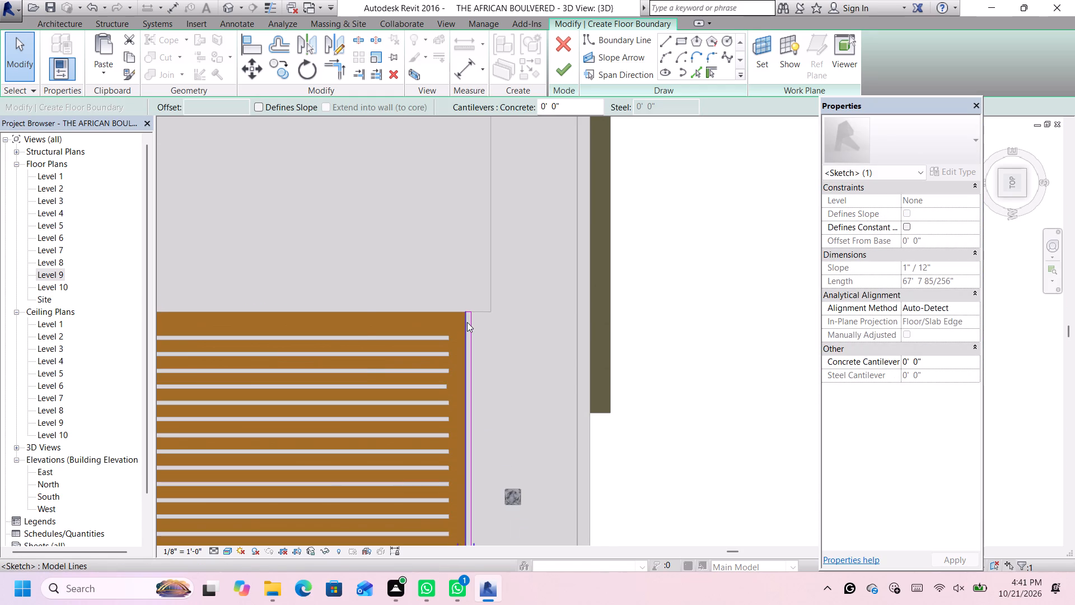
scroll(467, 322, down, 3)
scroll(474, 463, up, 5)
scroll(459, 373, up, 12)
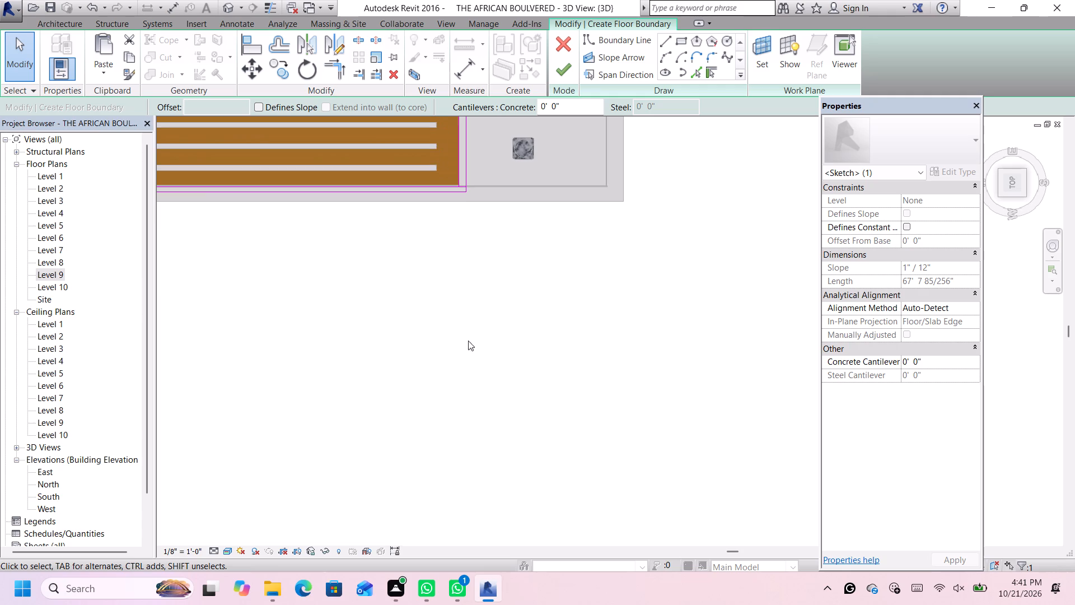
scroll(450, 234, down, 1)
scroll(457, 192, up, 15)
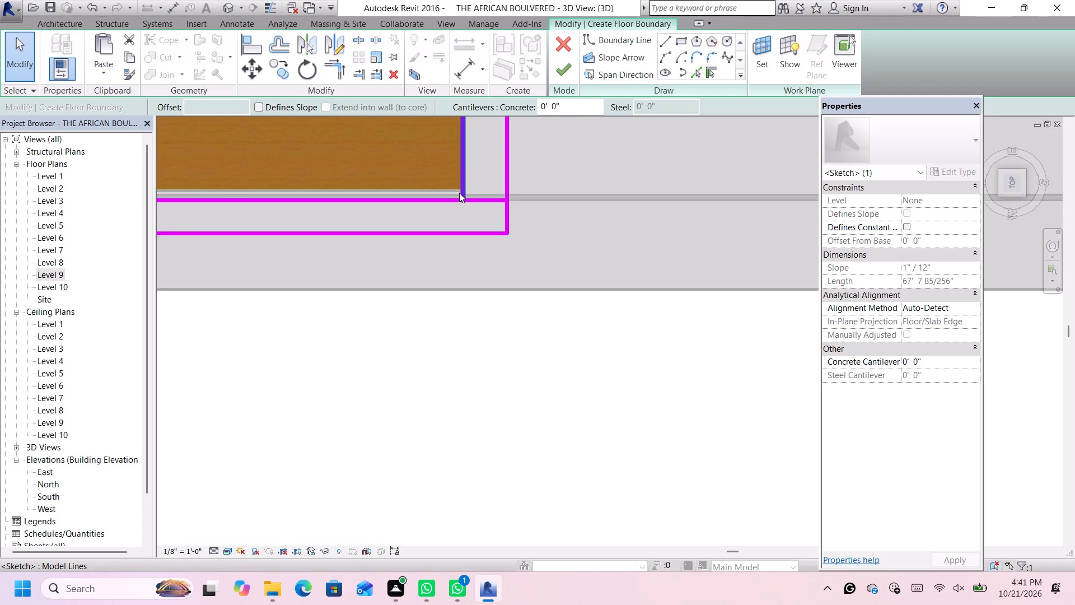
scroll(459, 193, up, 2)
click(474, 201)
scroll(492, 196, up, 4)
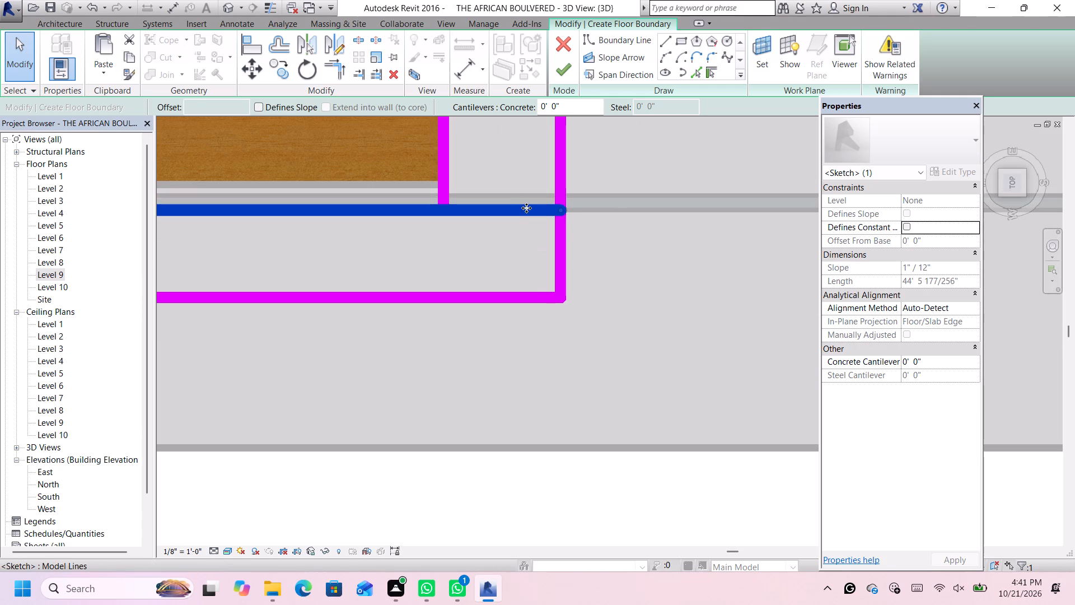
key(Up)
key(Up)
key(Up)
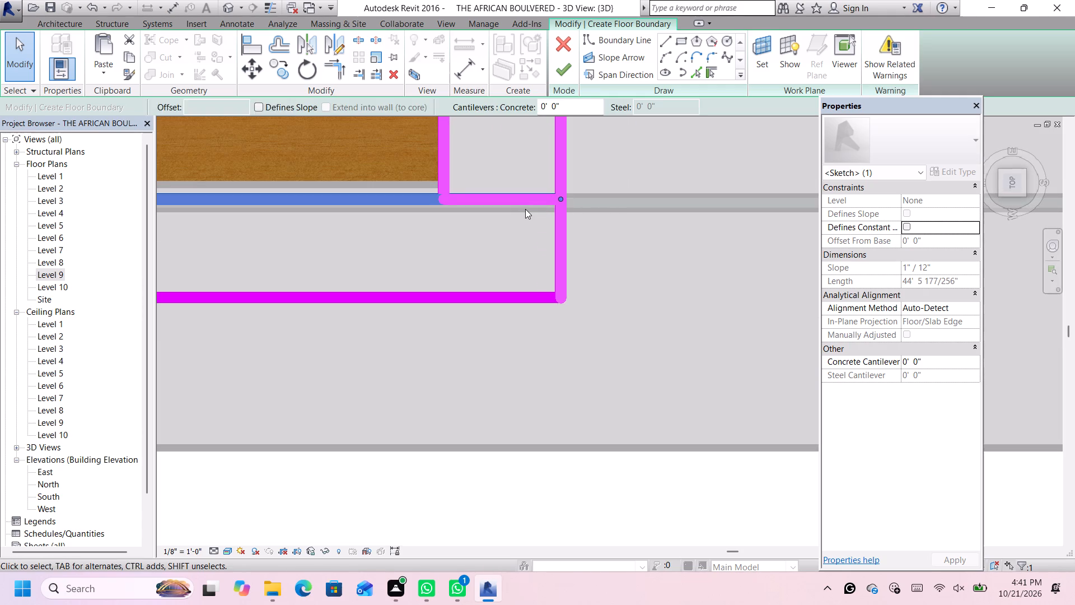
key(Up)
key(Up)
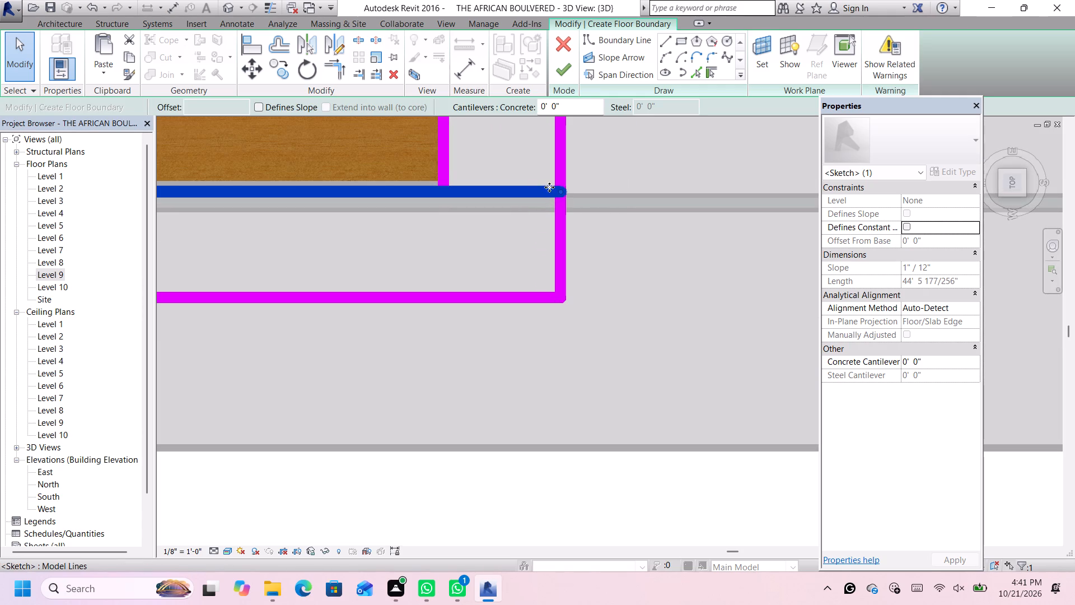
Pull the inner bottom line's end back to the inner right line and delete the 8" segment crossing the corner.
drag(558, 189, 464, 192)
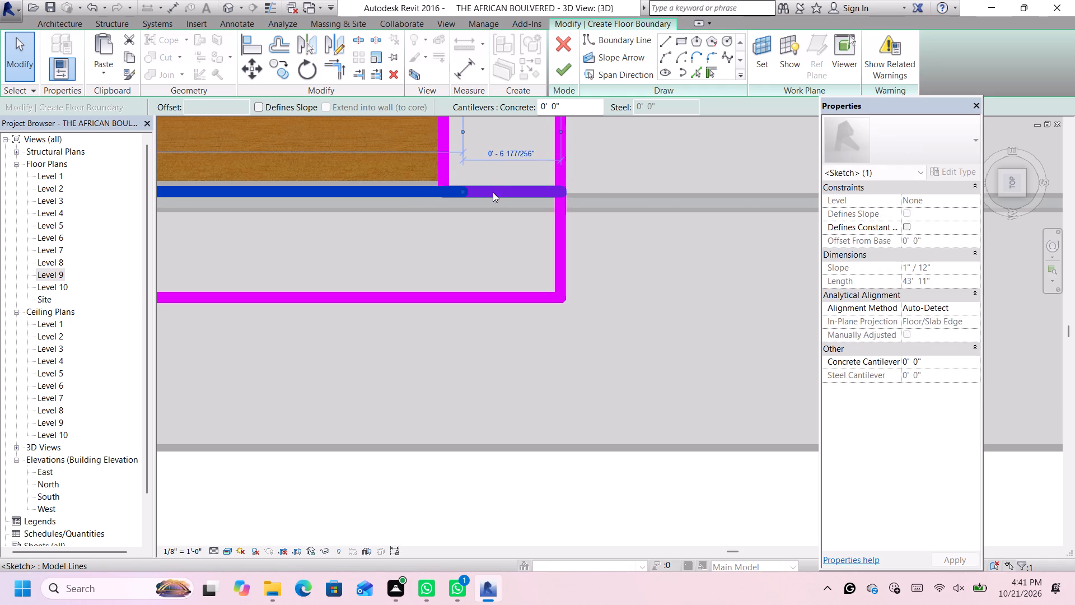
drag(459, 192, 437, 186)
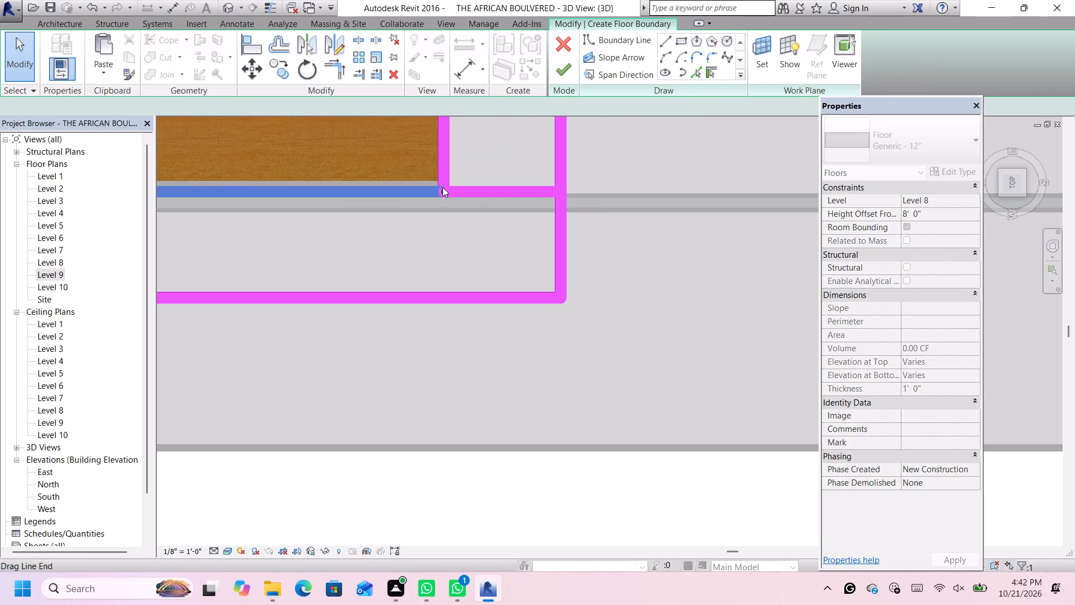
click(496, 194)
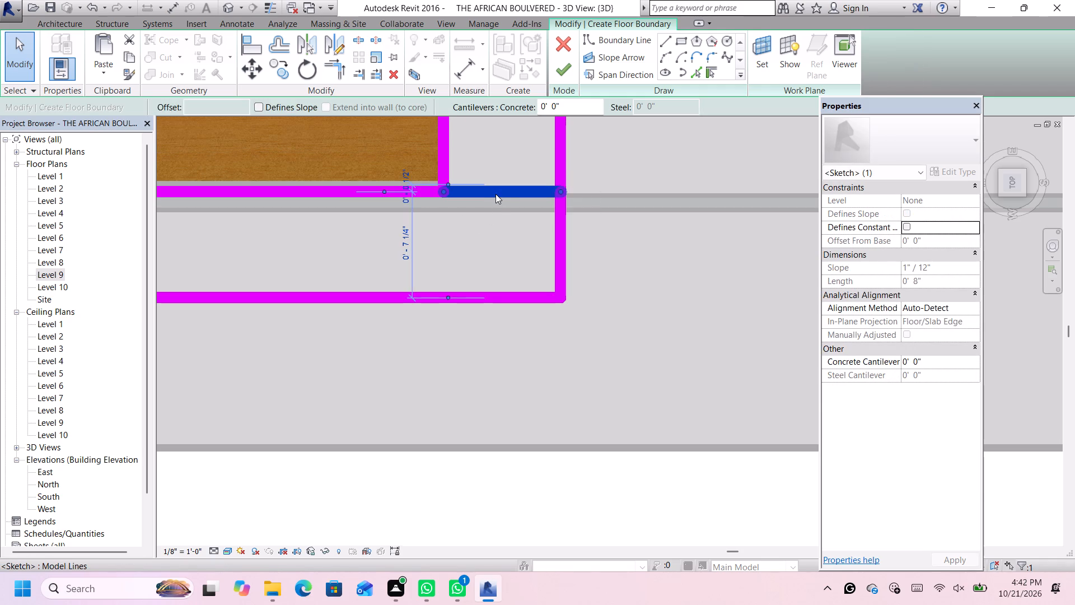
key(Delete)
scroll(492, 213, down, 19)
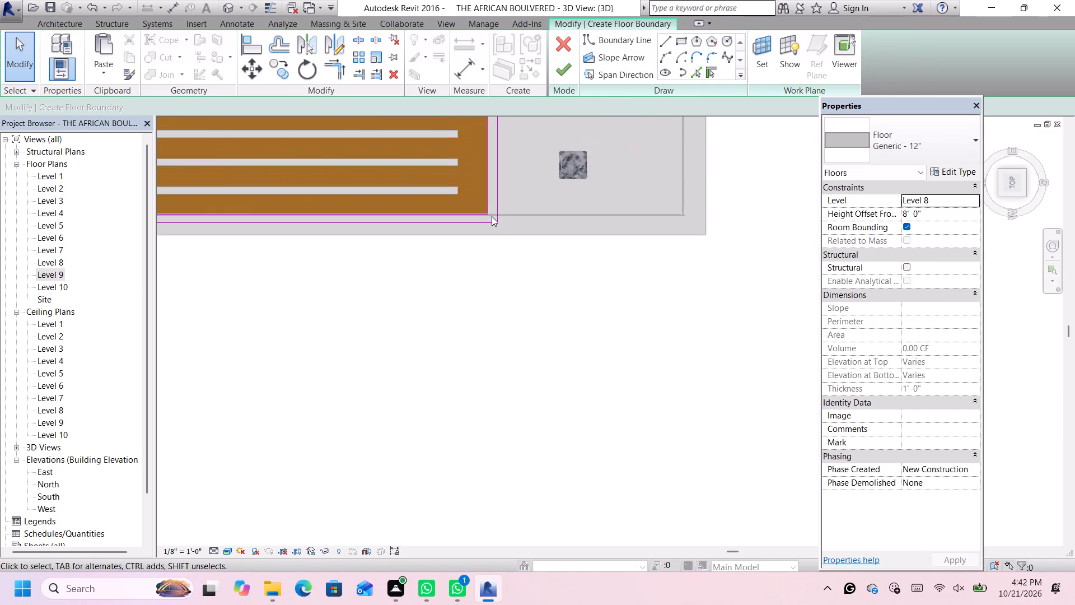
Check the border strip's boundary lines around the slatted floor and finish the floor sketch.
scroll(492, 216, down, 1)
scroll(484, 218, up, 2)
scroll(484, 218, down, 9)
scroll(317, 231, up, 4)
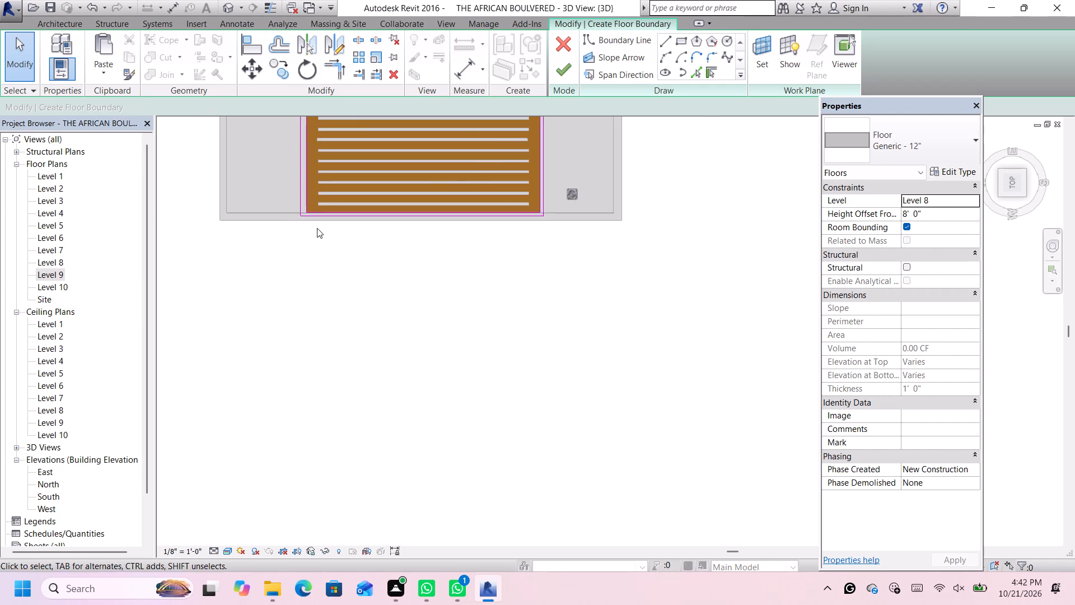
scroll(317, 228, up, 7)
scroll(301, 199, down, 10)
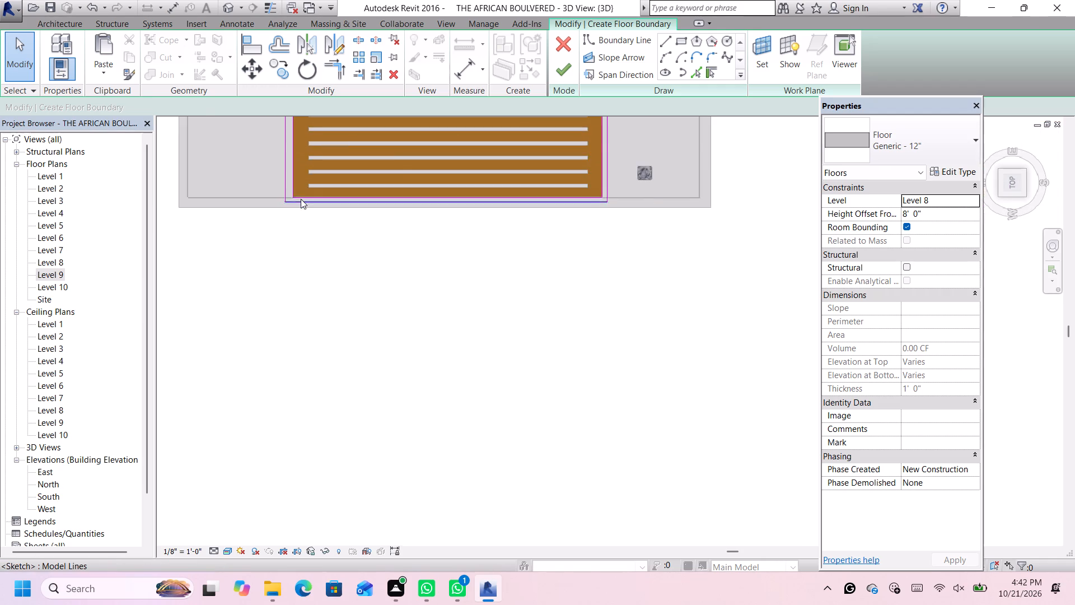
scroll(301, 199, down, 4)
scroll(401, 130, down, 1)
middle_drag(402, 134, 405, 346)
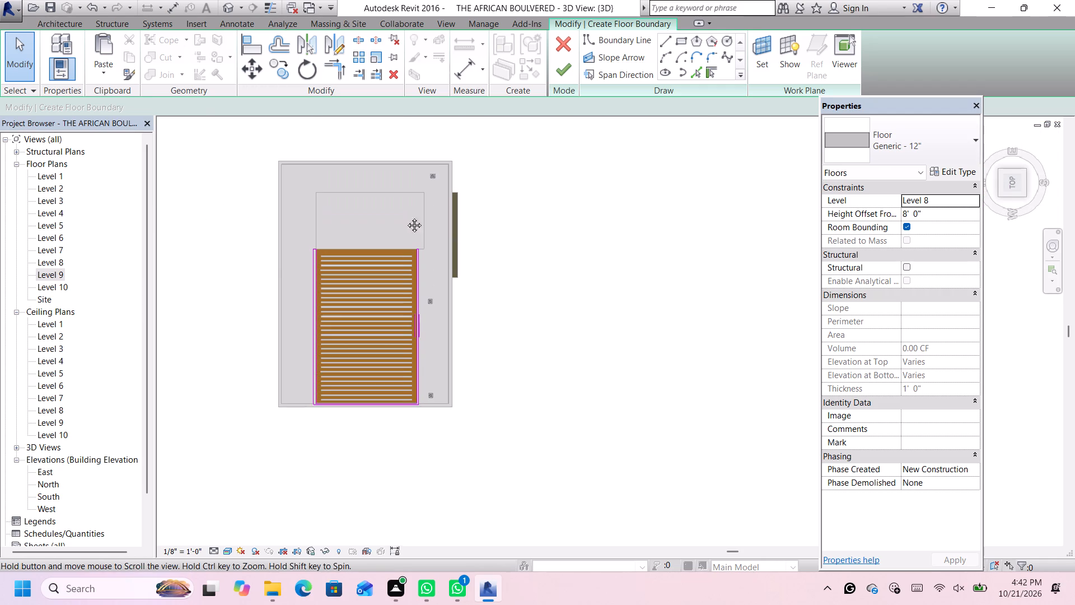
scroll(409, 190, up, 14)
scroll(411, 251, down, 8)
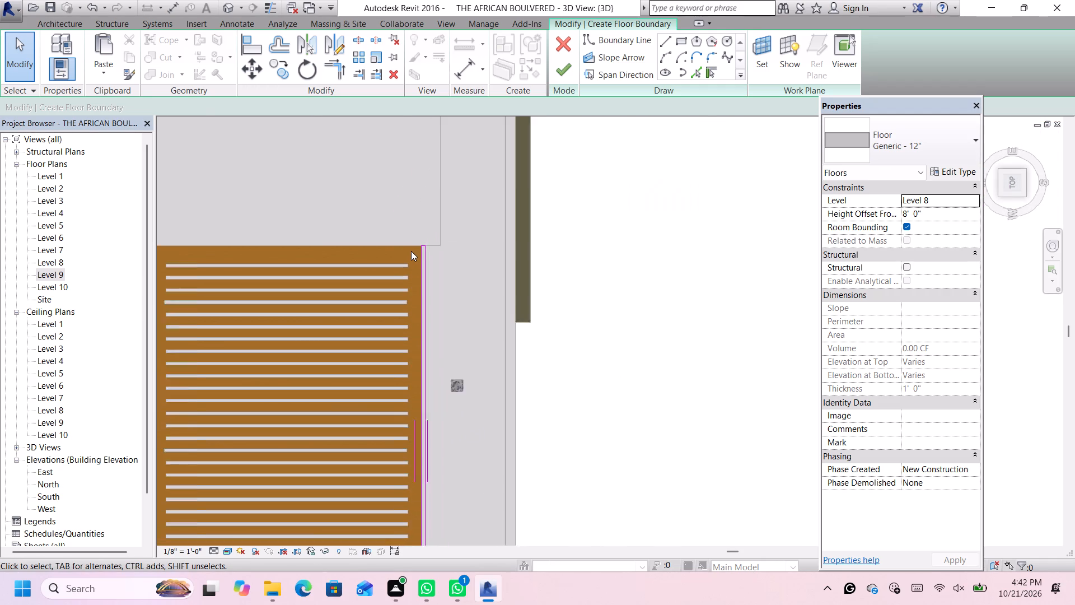
scroll(411, 251, down, 6)
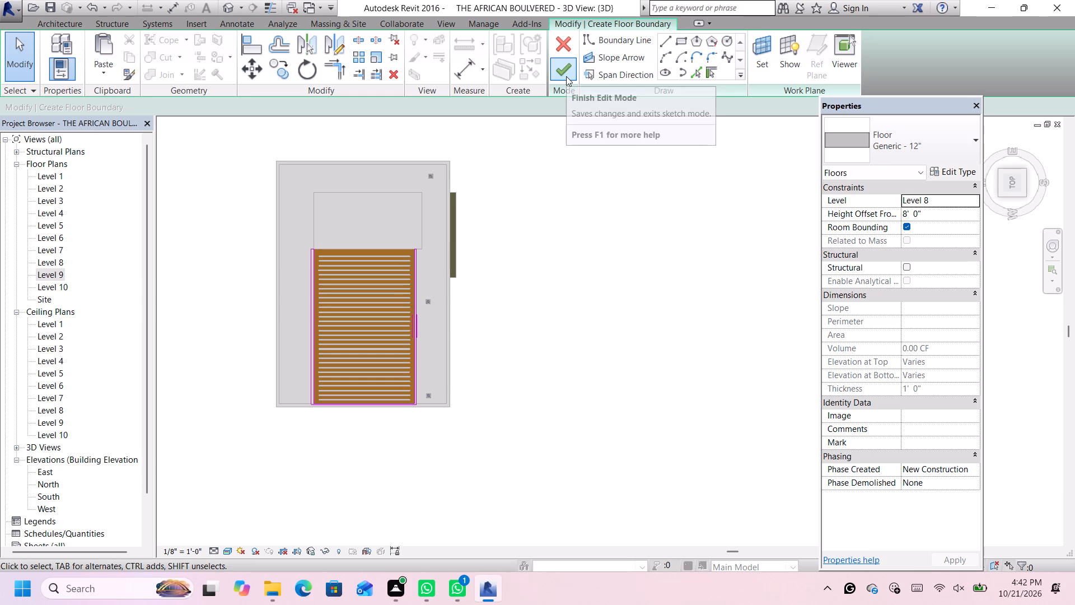
click(566, 77)
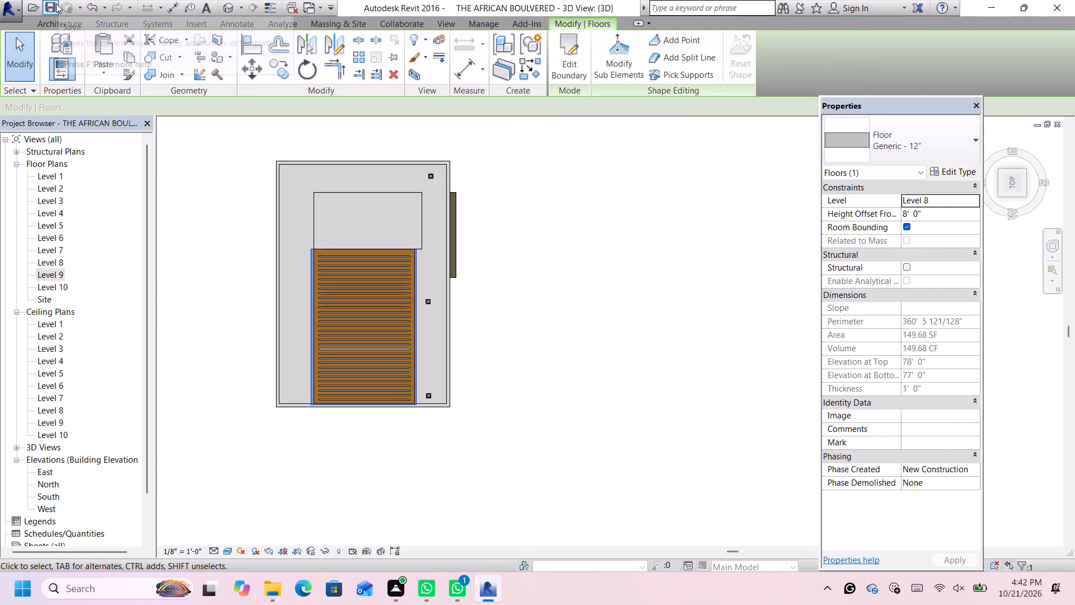
In an isometric 3D view, set the new border strip floor's level to Level 9.
click(50, 21)
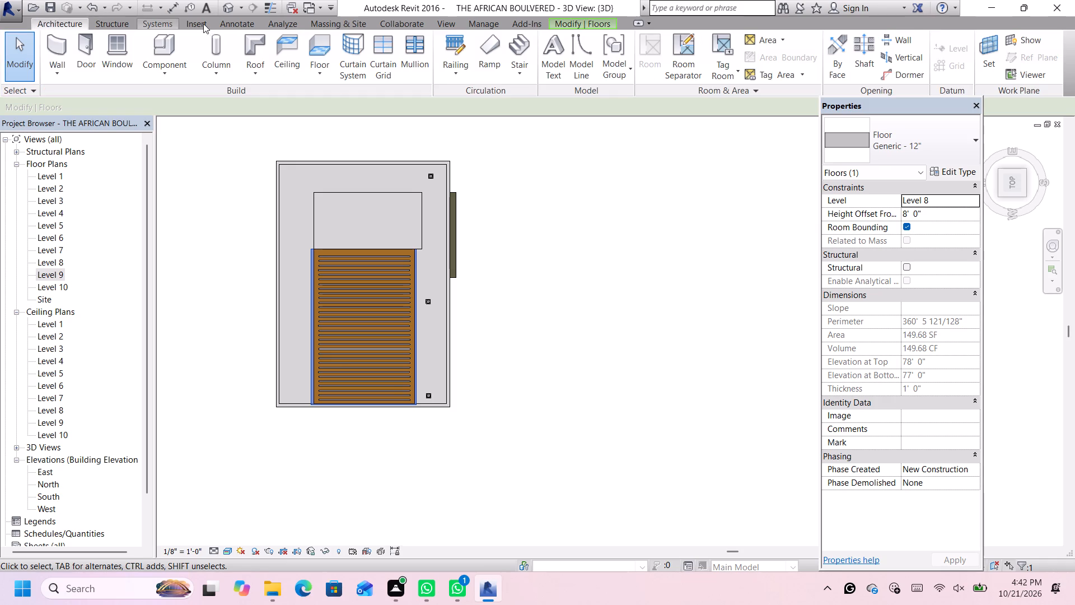
click(1025, 194)
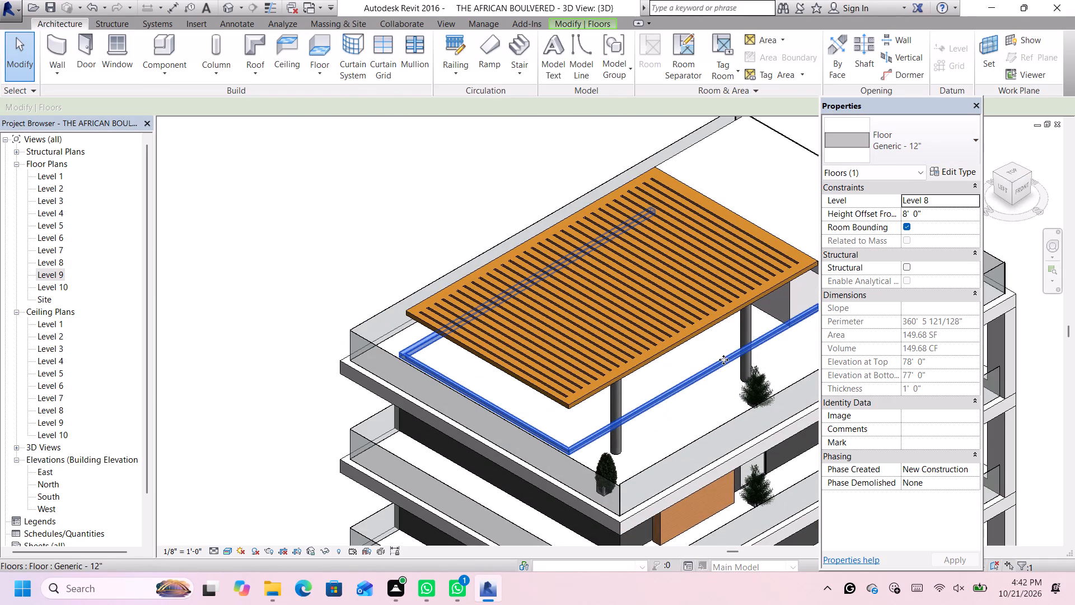
scroll(725, 366, down, 7)
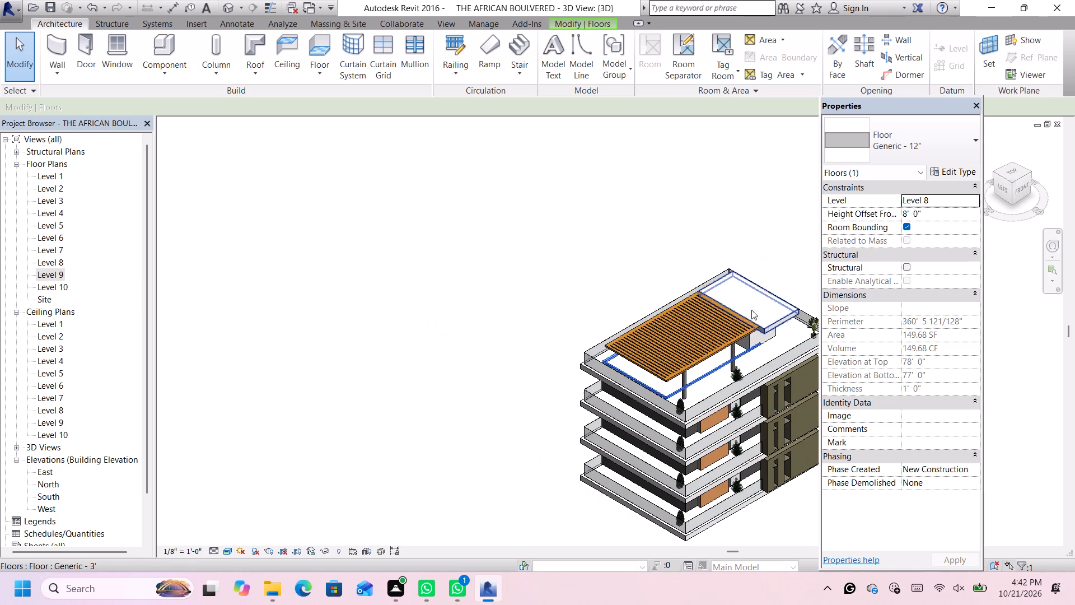
drag(752, 302, 732, 295)
drag(777, 252, 761, 255)
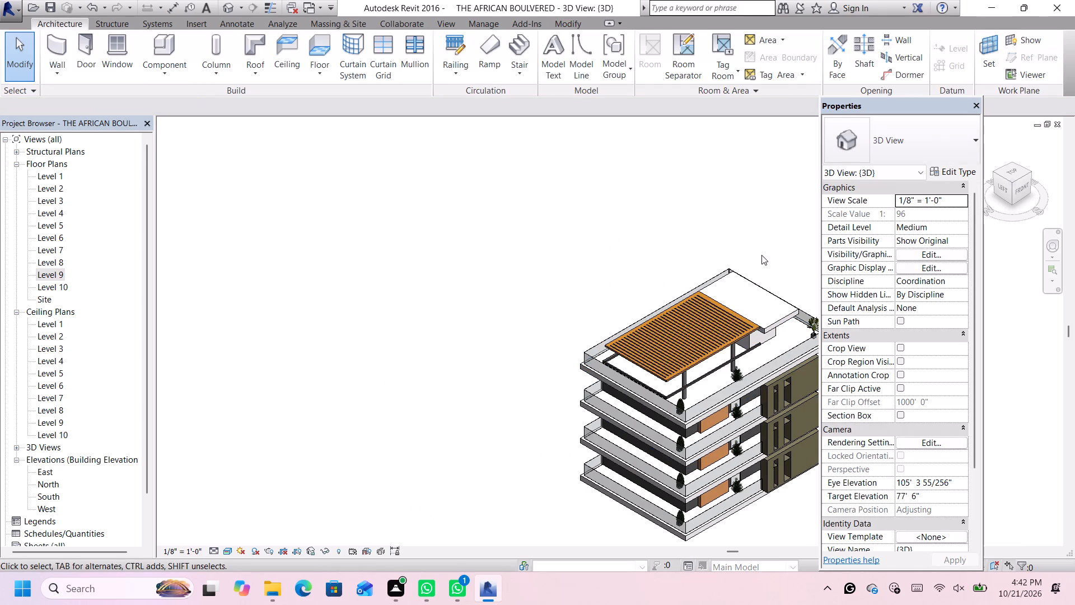
drag(761, 255, 760, 255)
scroll(745, 460, up, 5)
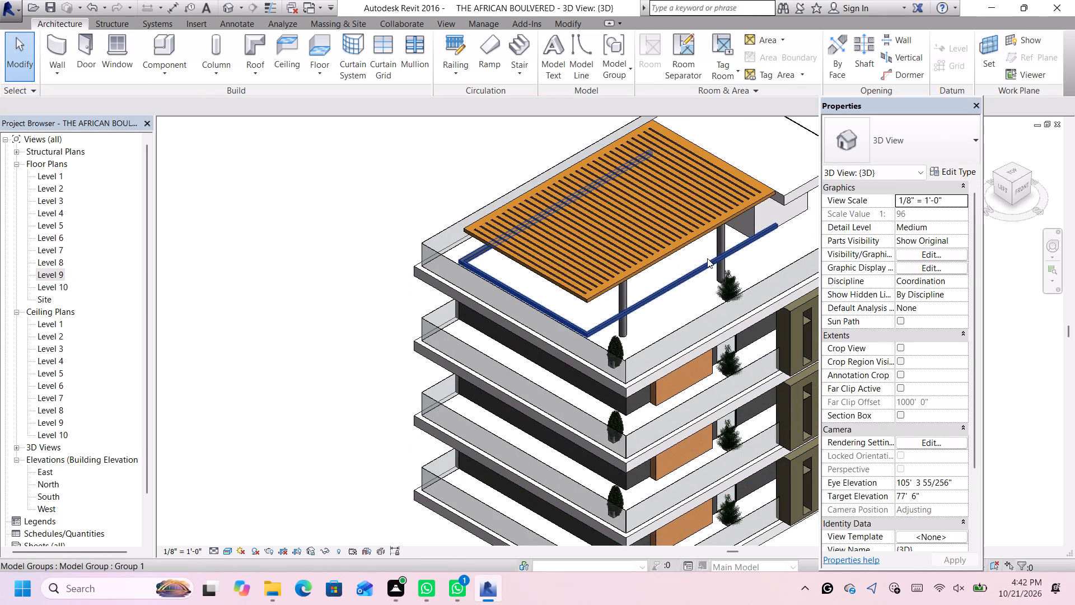
click(709, 262)
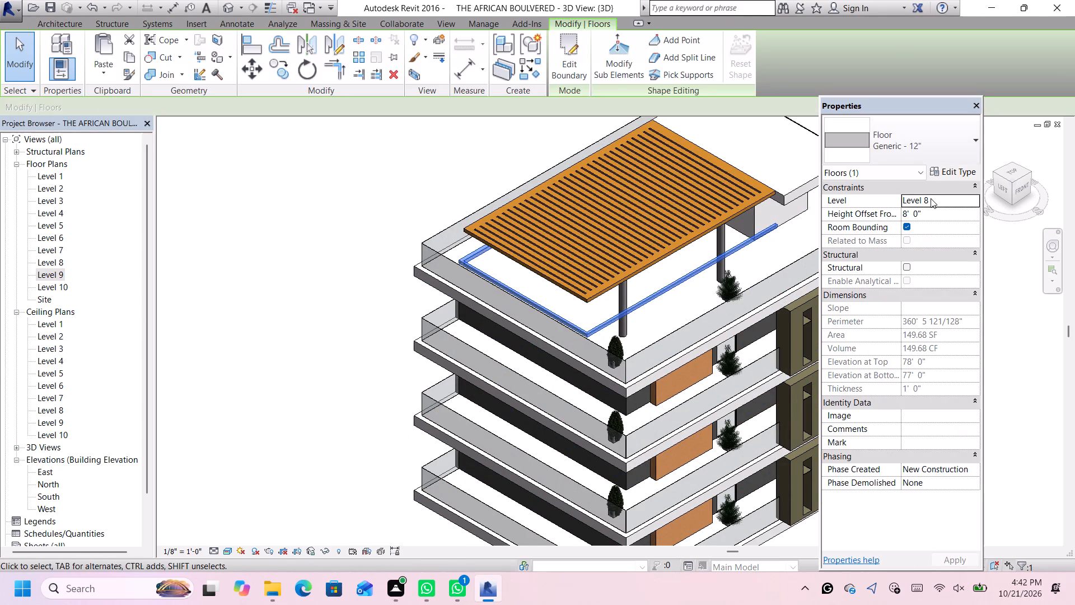
click(941, 198)
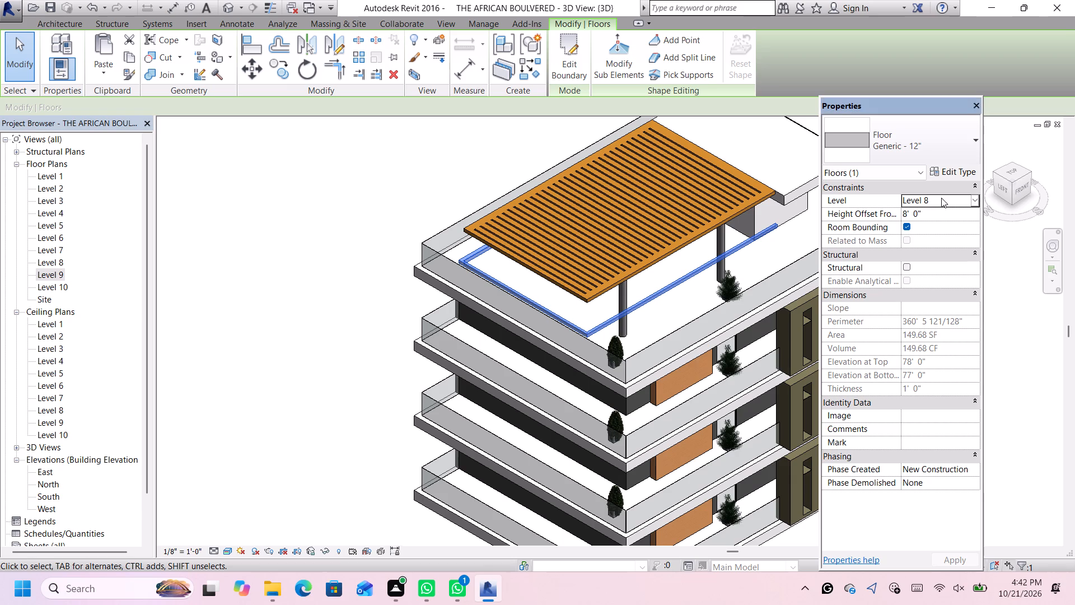
click(976, 200)
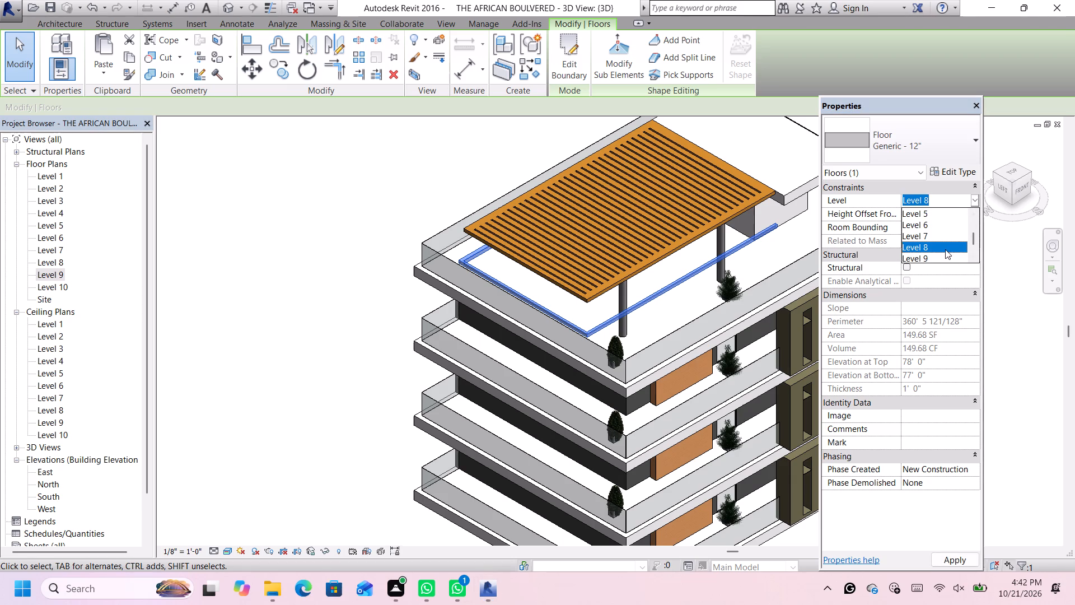
click(943, 257)
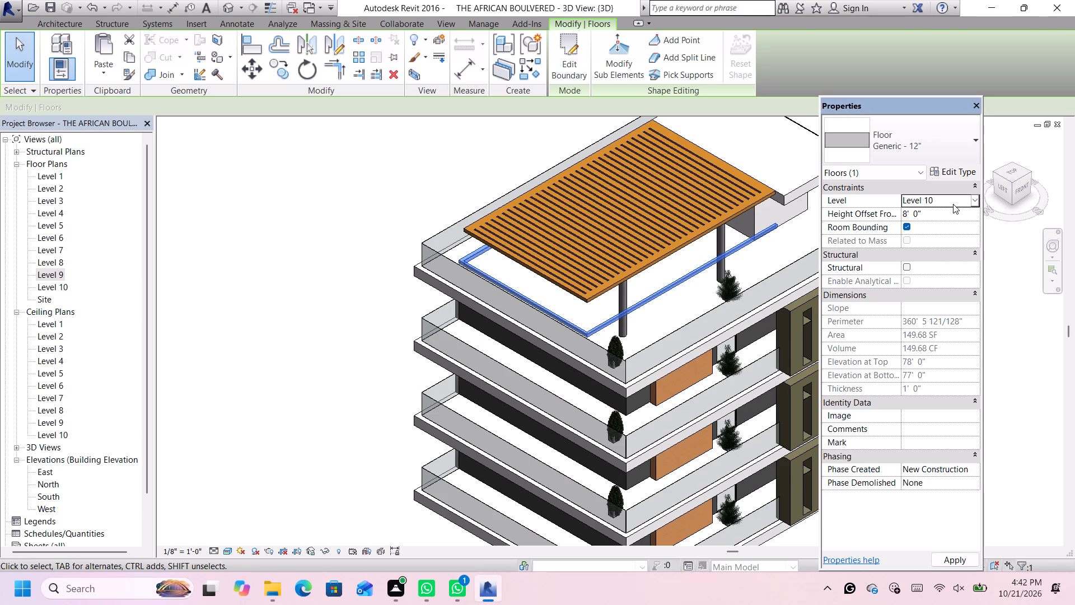
click(954, 201)
click(969, 204)
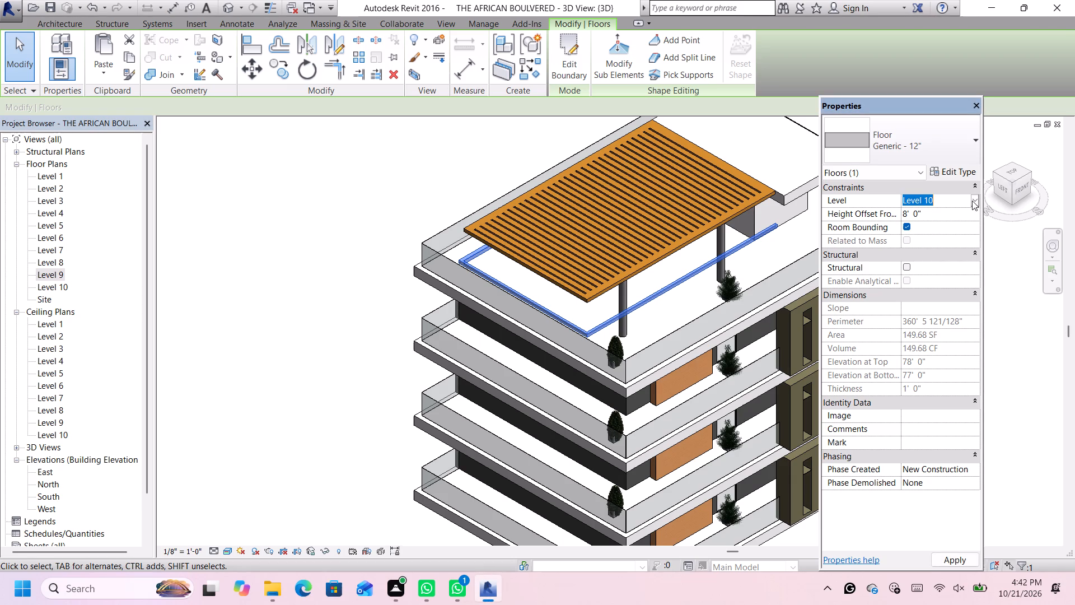
click(972, 201)
click(940, 238)
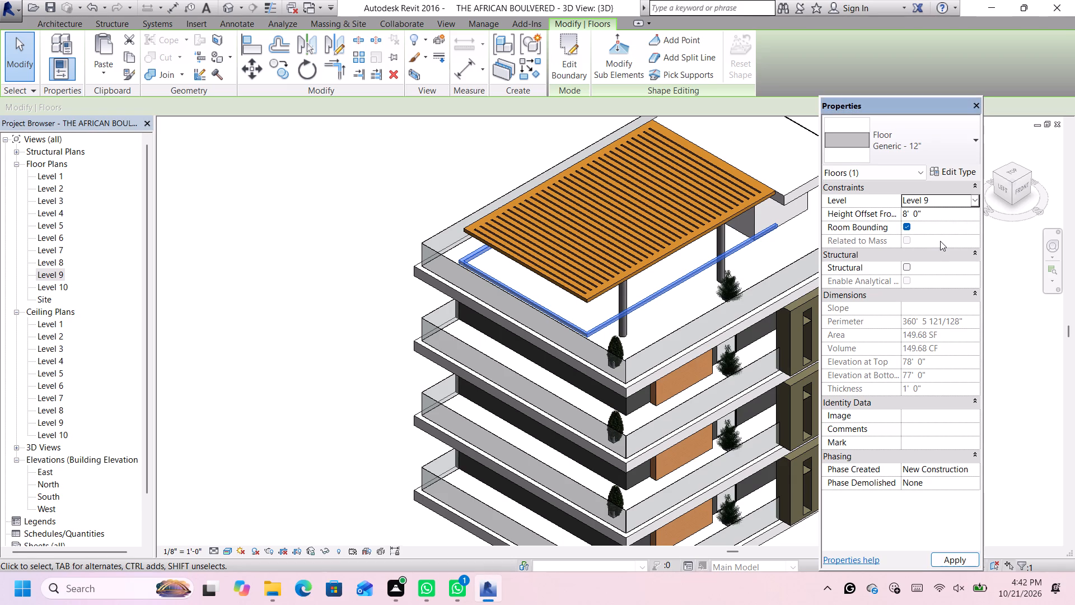
key(Return)
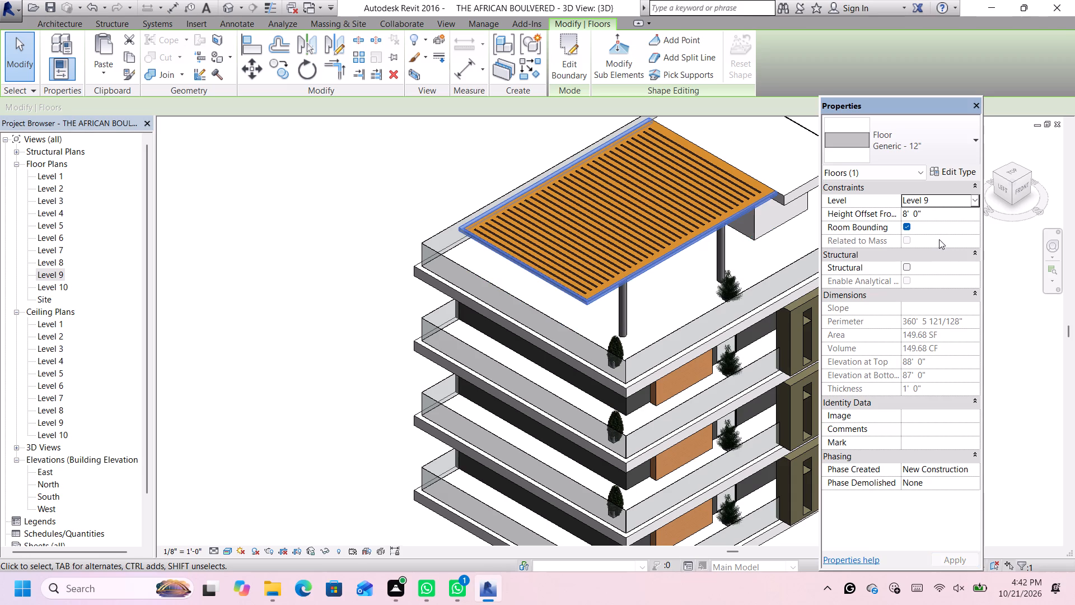
Duplicate the border strip's Generic - 12" floor type, accepting the suggested name.
click(969, 170)
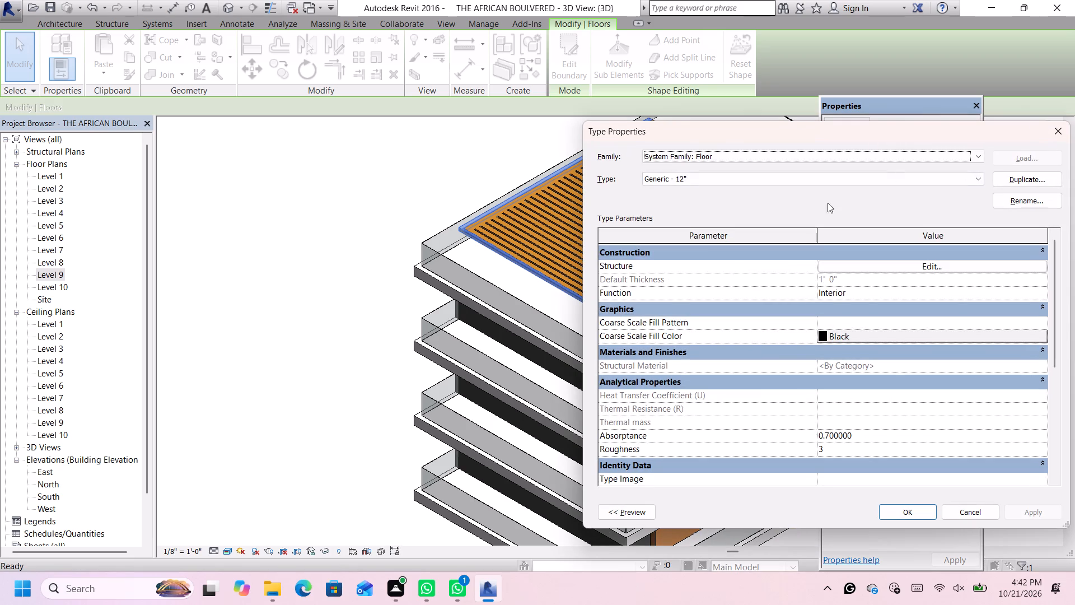
click(1027, 180)
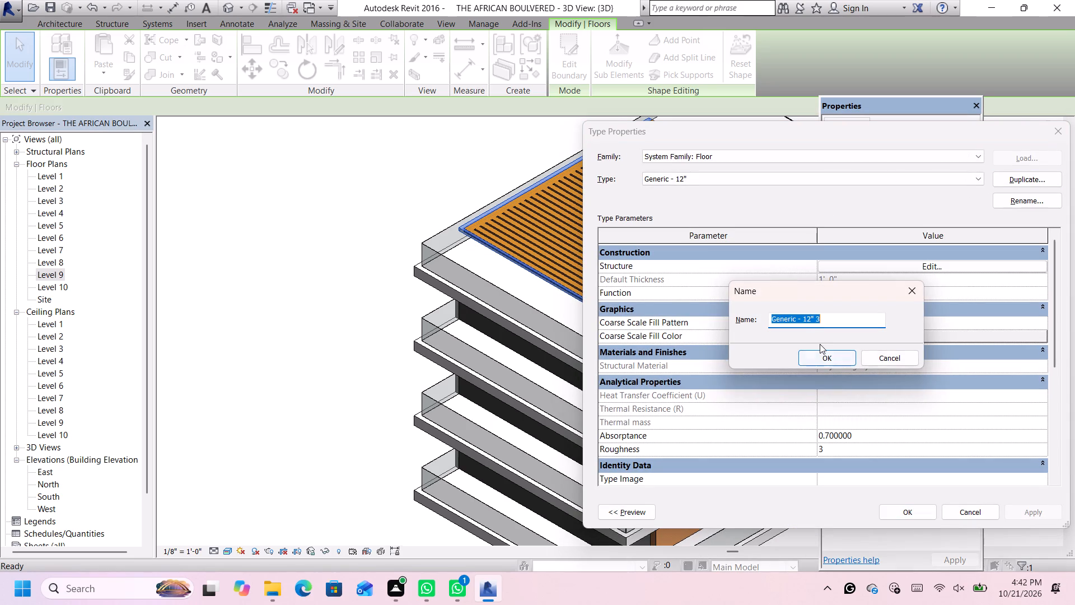
click(820, 347)
click(830, 357)
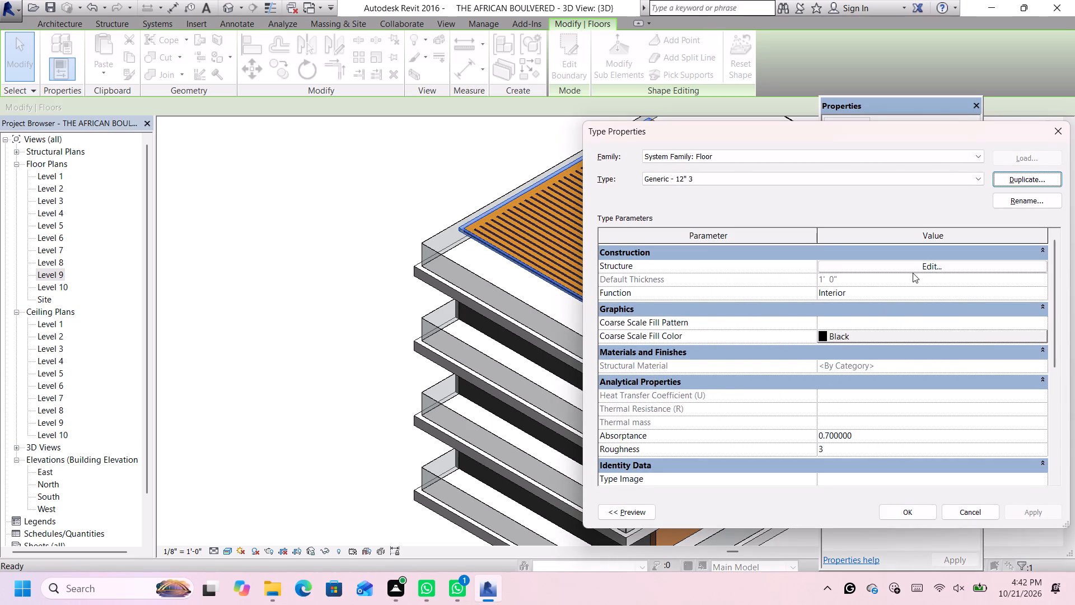
Choose Tile, Mosaic, Gray as the material for the duplicated floor type's structure layer and open the appearance library.
click(913, 265)
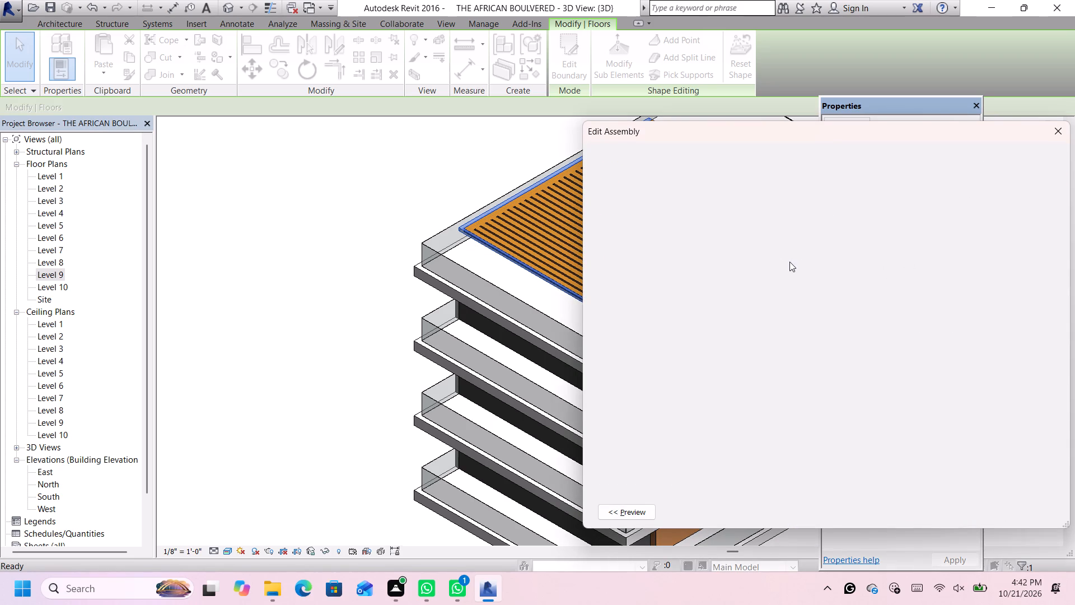
click(789, 262)
click(787, 263)
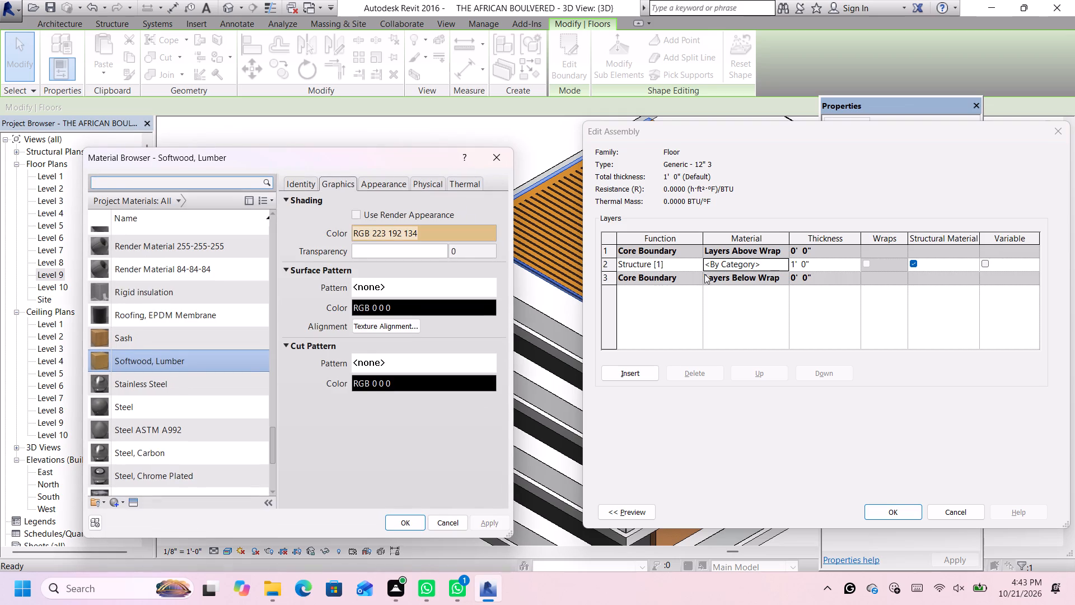
scroll(134, 380, down, 6)
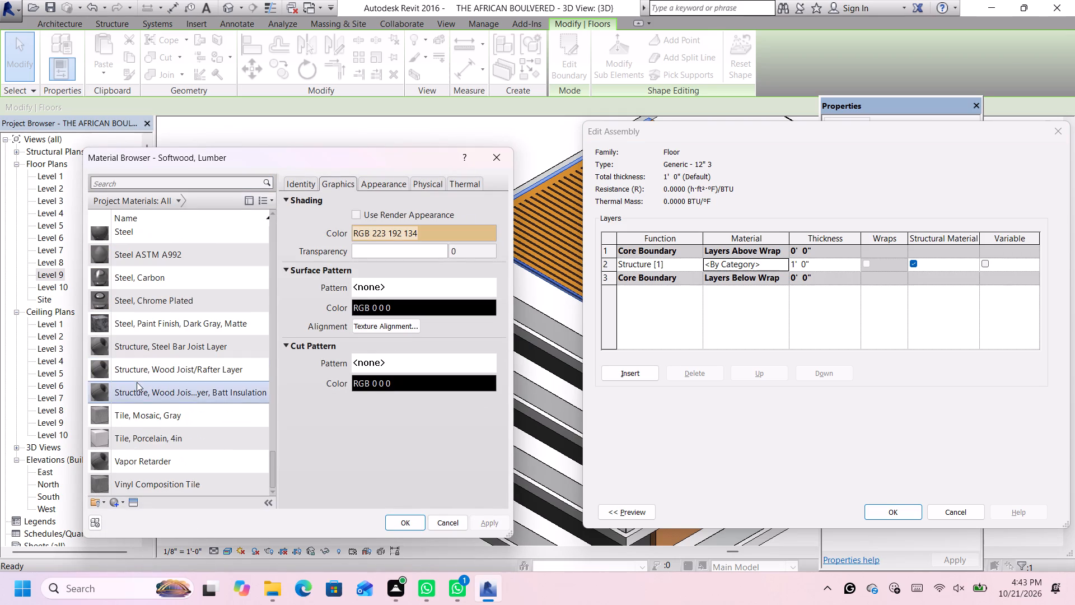
click(138, 409)
scroll(185, 410, down, 5)
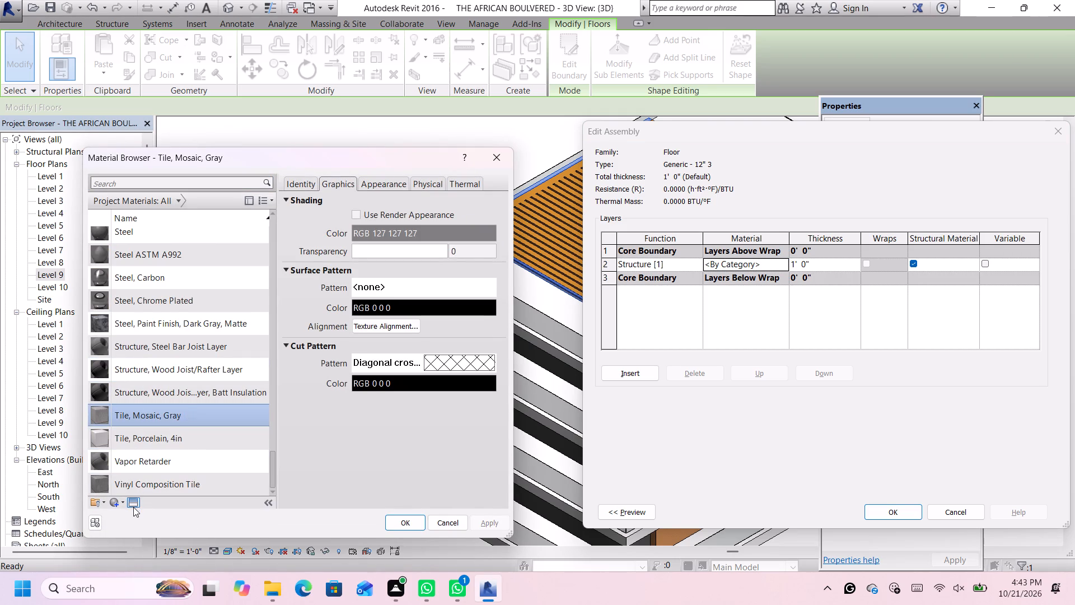
click(133, 505)
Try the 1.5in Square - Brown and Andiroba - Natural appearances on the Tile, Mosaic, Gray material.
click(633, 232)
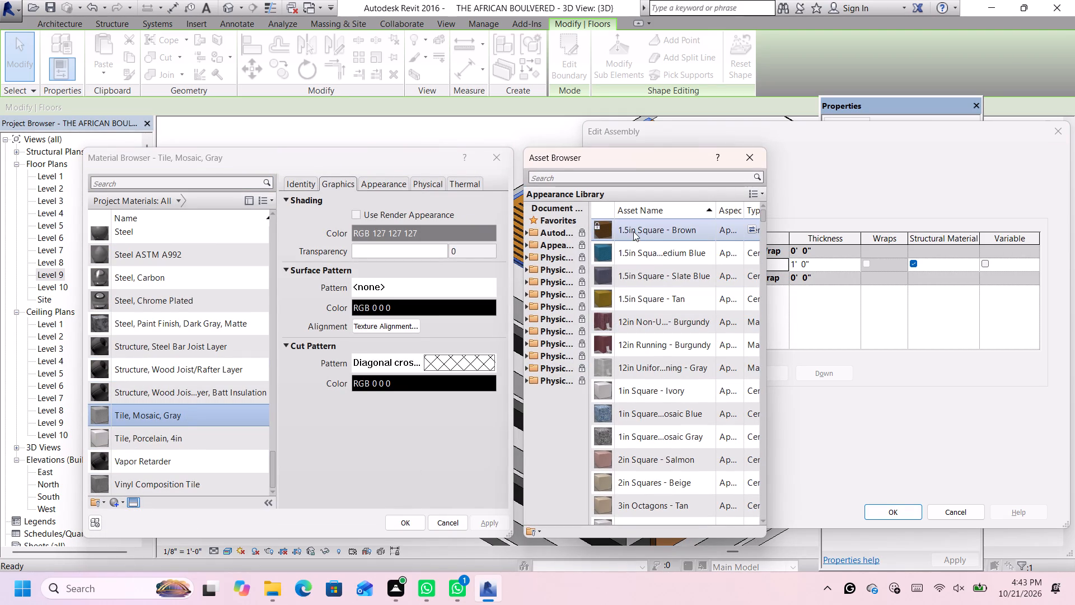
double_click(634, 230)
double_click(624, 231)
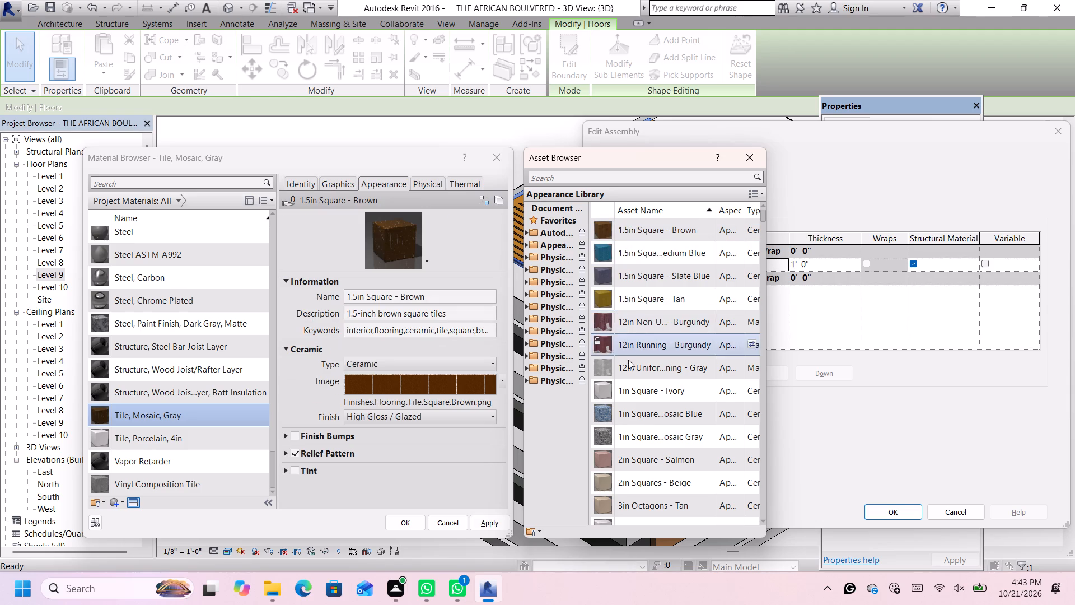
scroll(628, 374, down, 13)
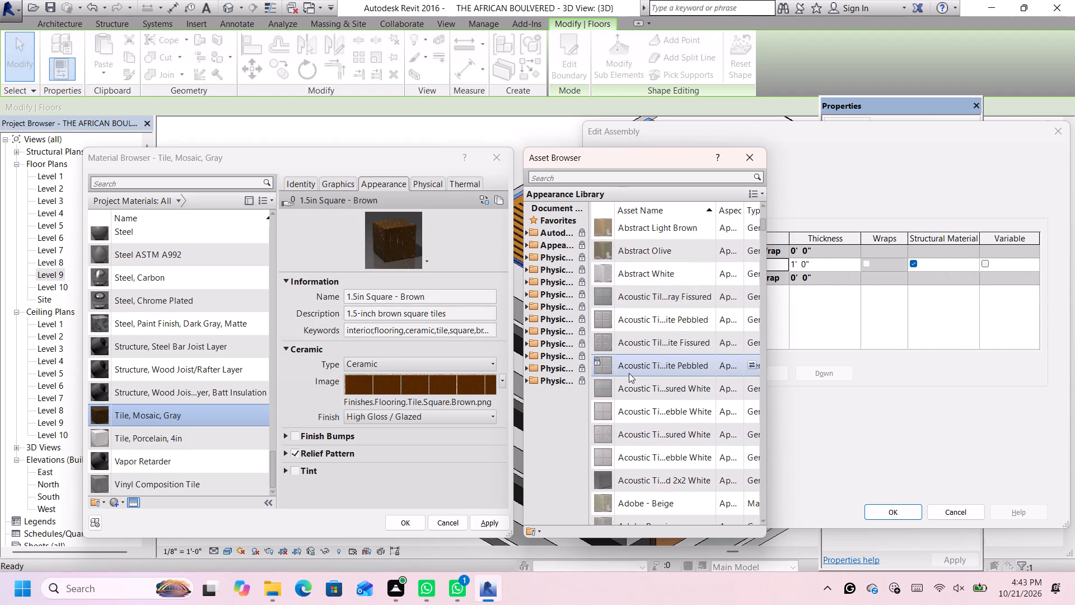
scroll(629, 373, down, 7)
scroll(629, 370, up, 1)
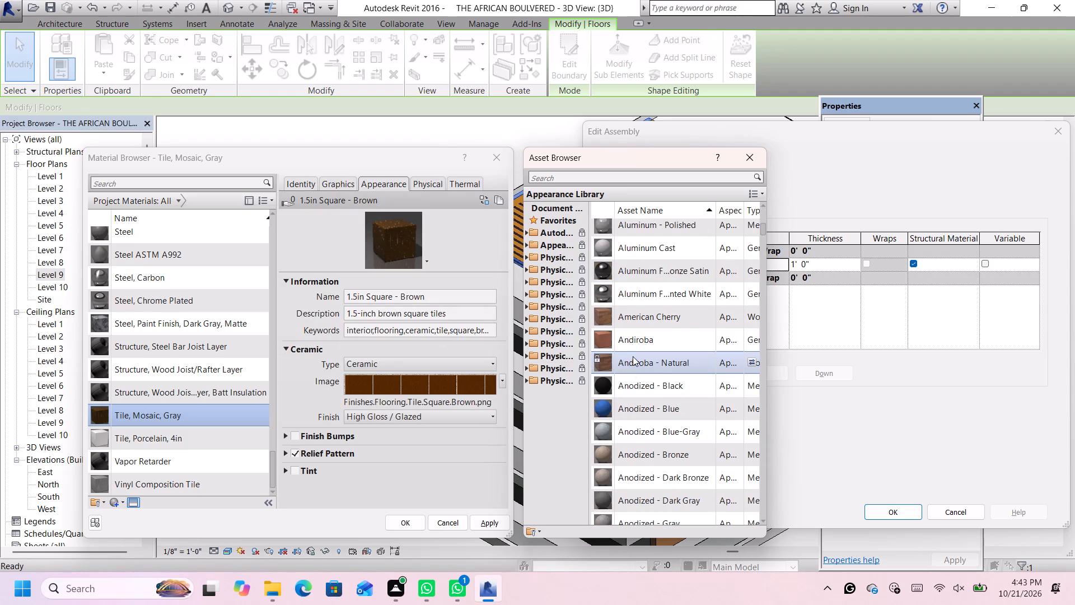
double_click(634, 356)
Apply the Beechwood - Cherry appearance to Tile, Mosaic, Gray and accept the material, layer and floor type changes.
scroll(634, 356, down, 5)
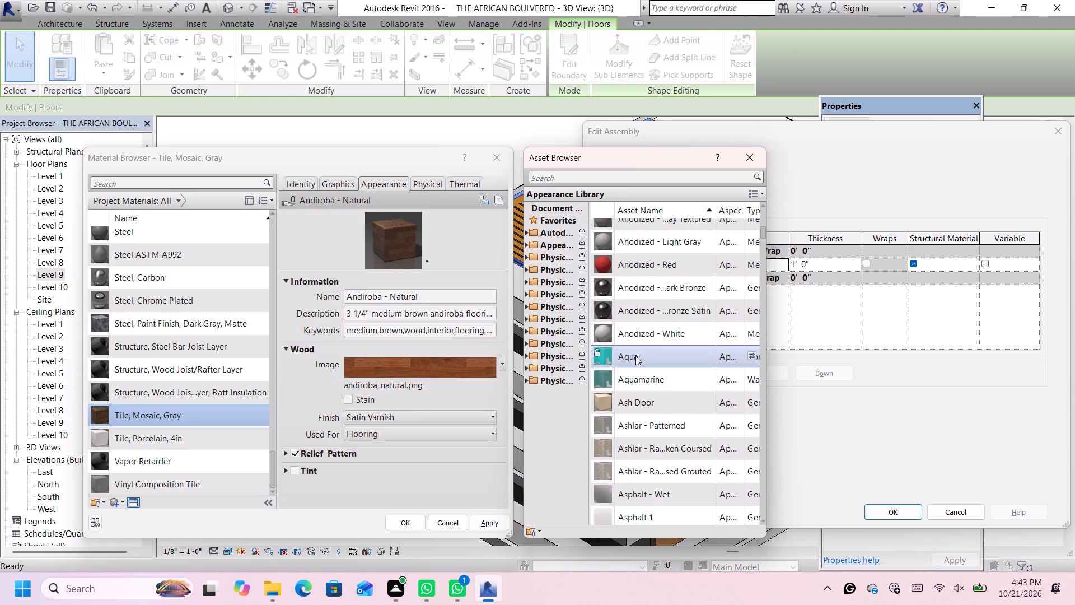
scroll(635, 356, down, 7)
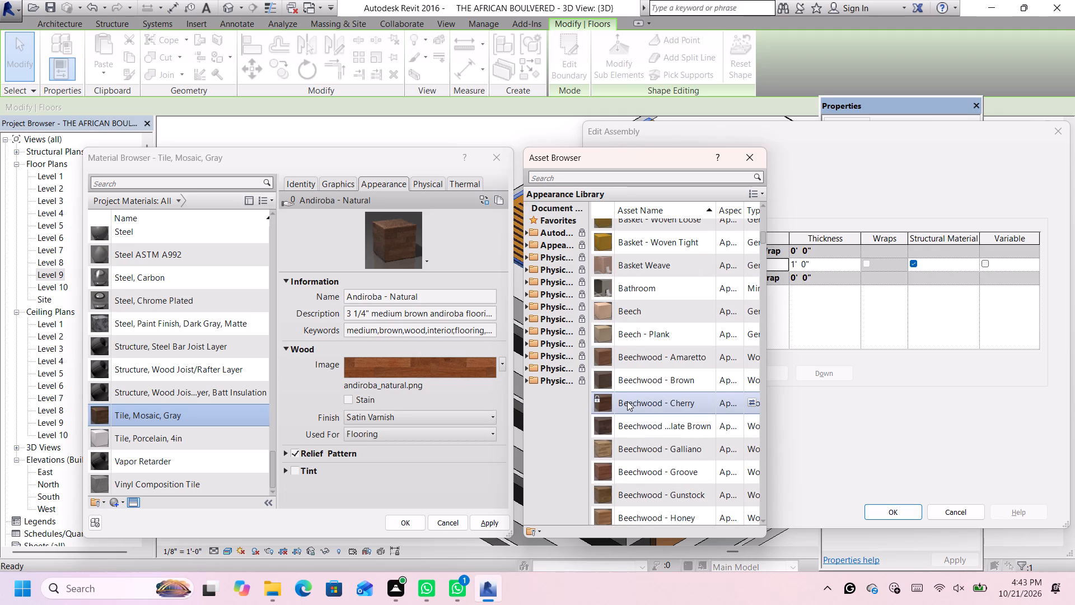
double_click(627, 401)
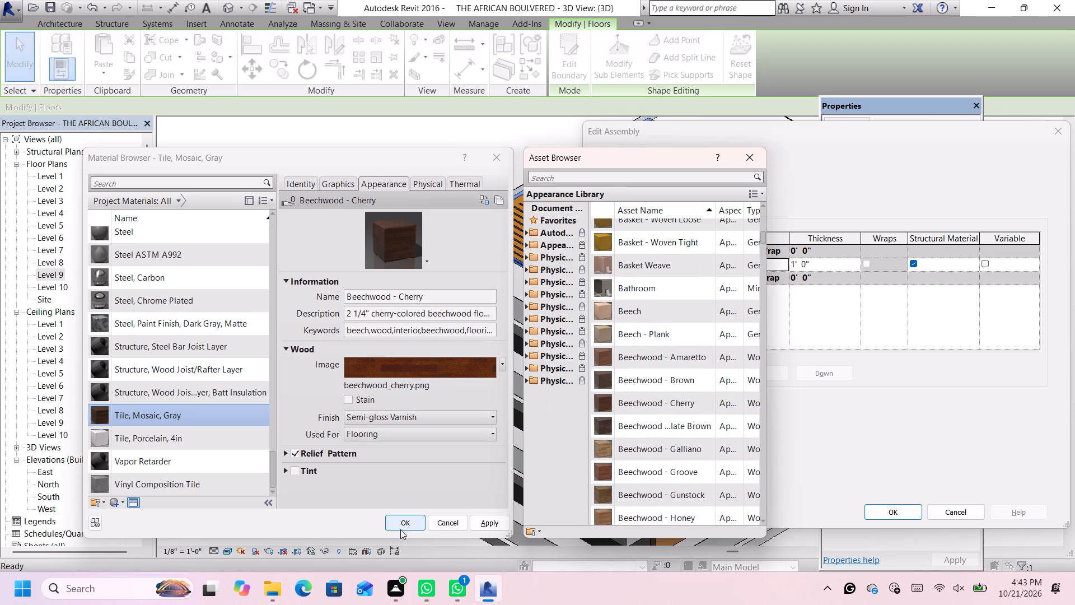
click(406, 516)
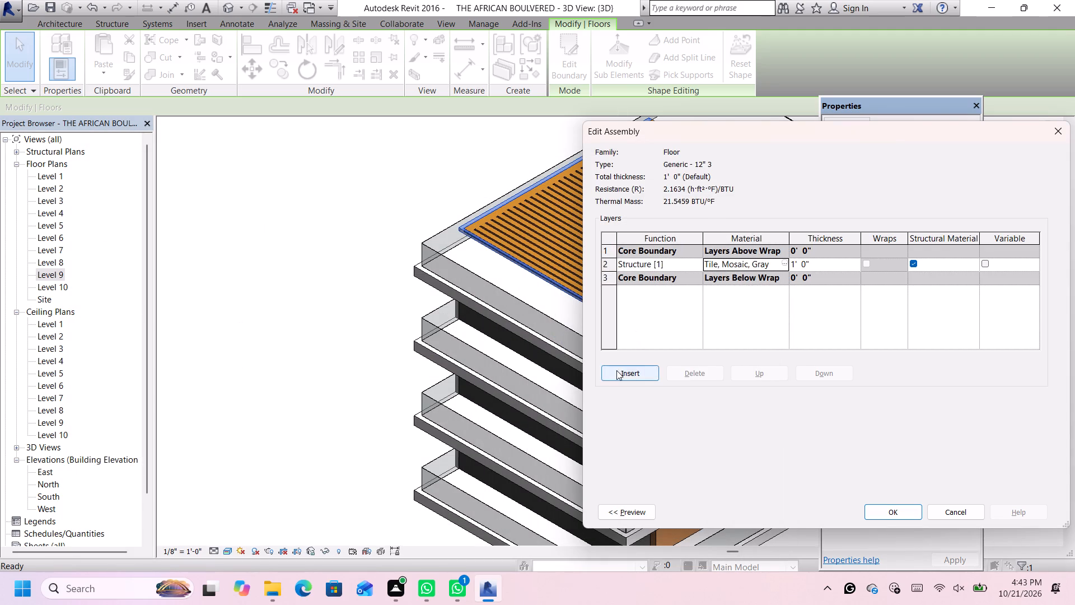
click(882, 512)
click(883, 512)
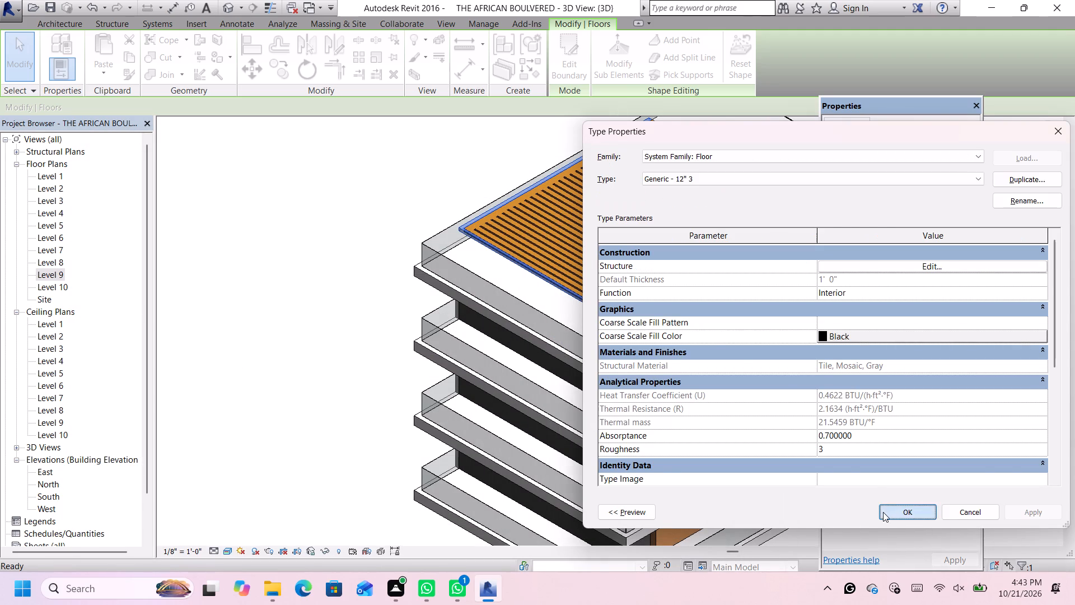
scroll(658, 436, down, 4)
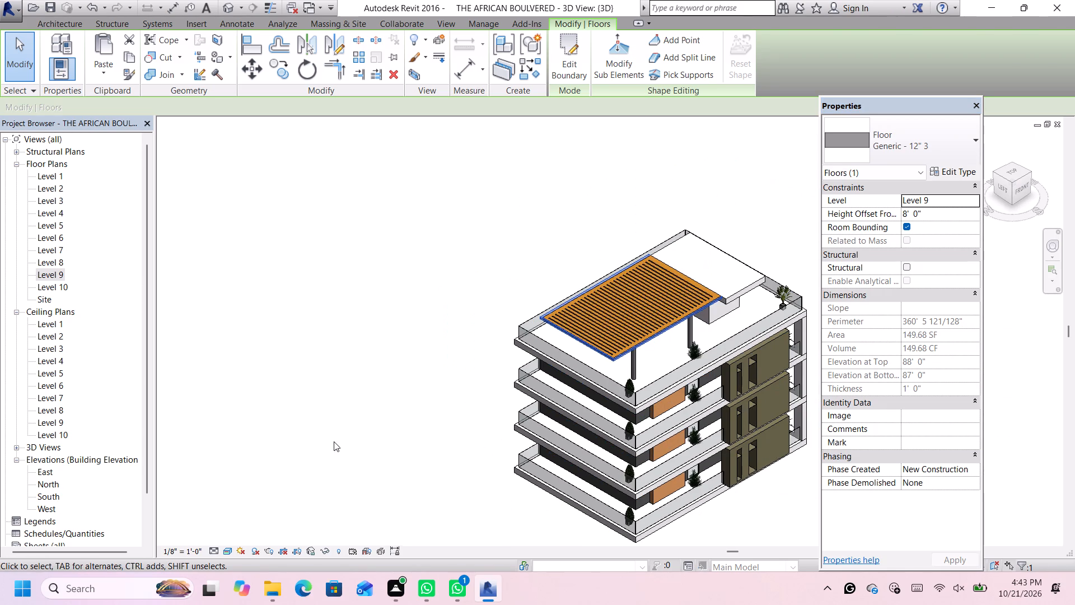
Inspect the rooftop slats, their new border strip and the front facade in 3D from the front and from above and below.
click(334, 442)
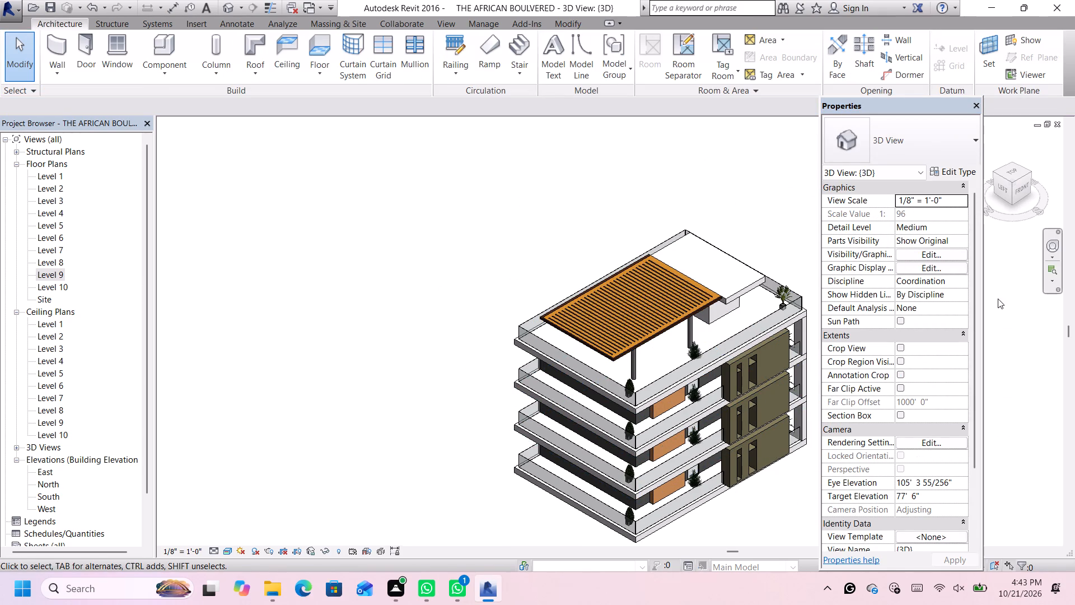
click(1025, 182)
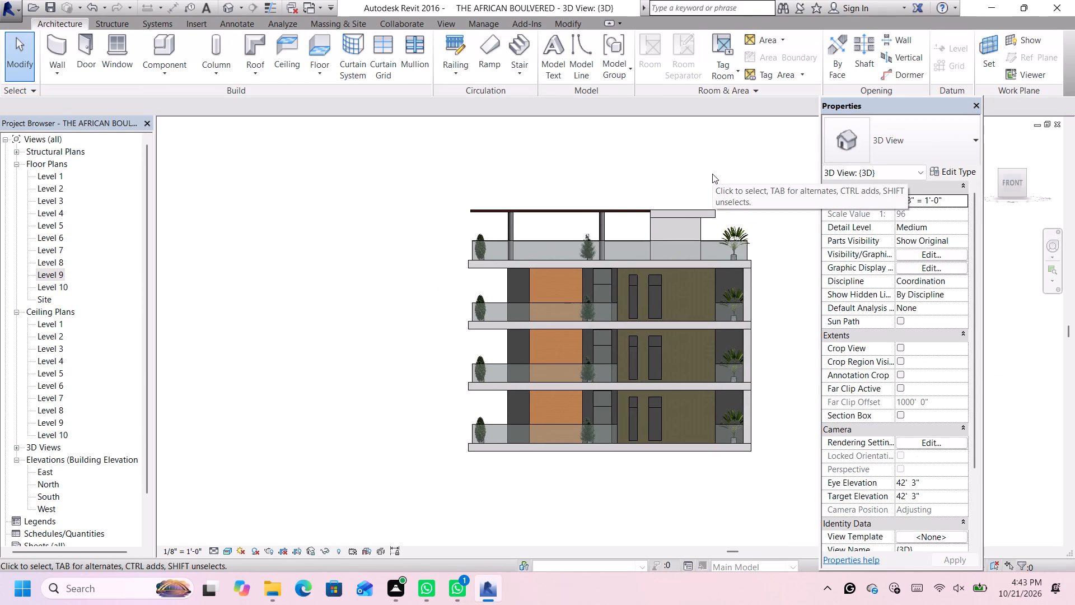
scroll(669, 196, down, 2)
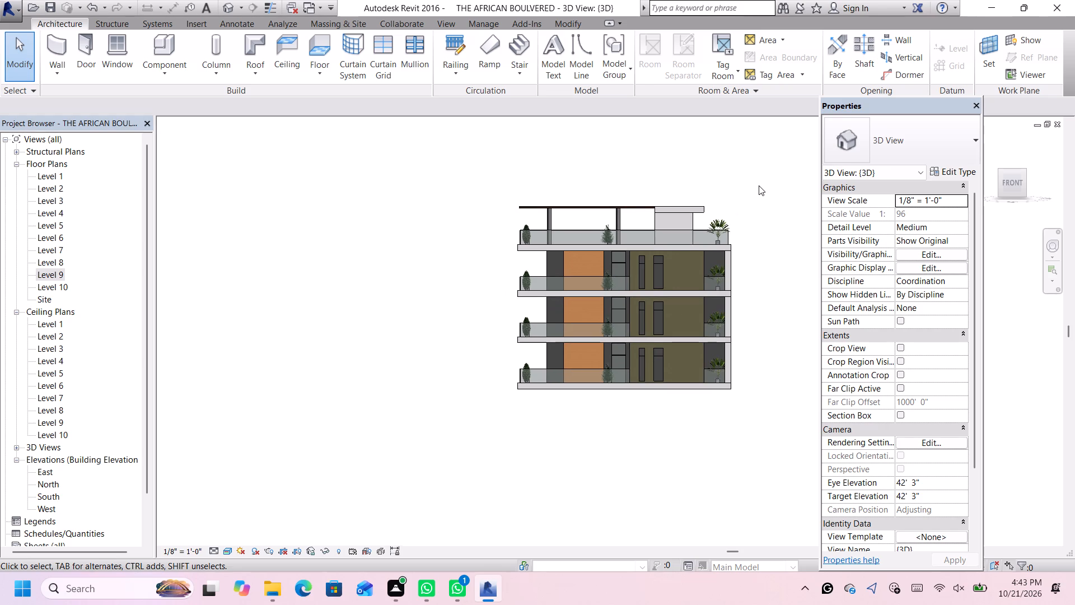
scroll(759, 185, up, 1)
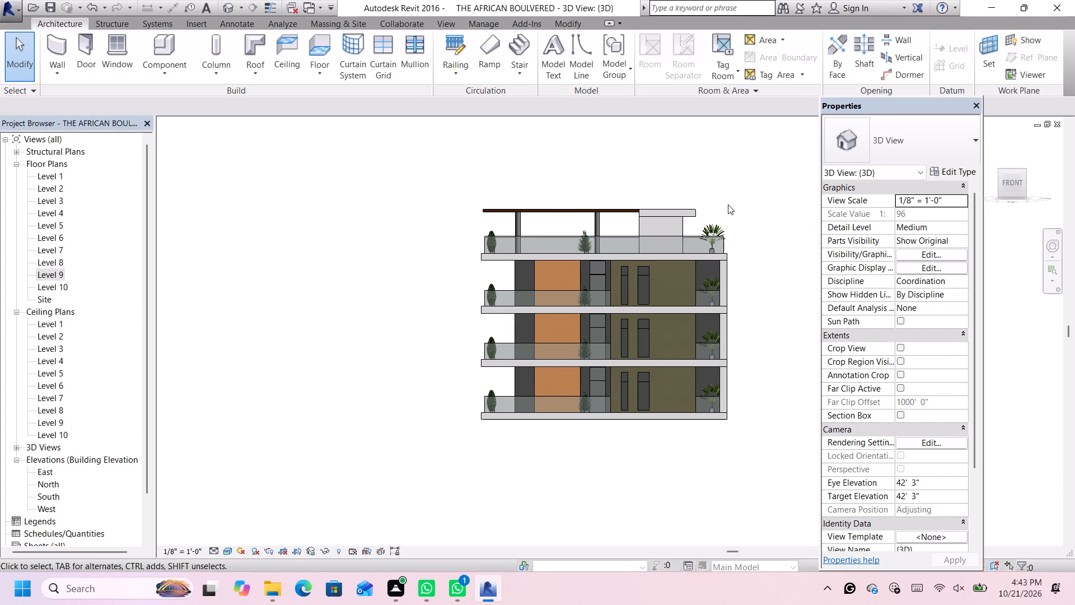
middle_drag(728, 206, 721, 212)
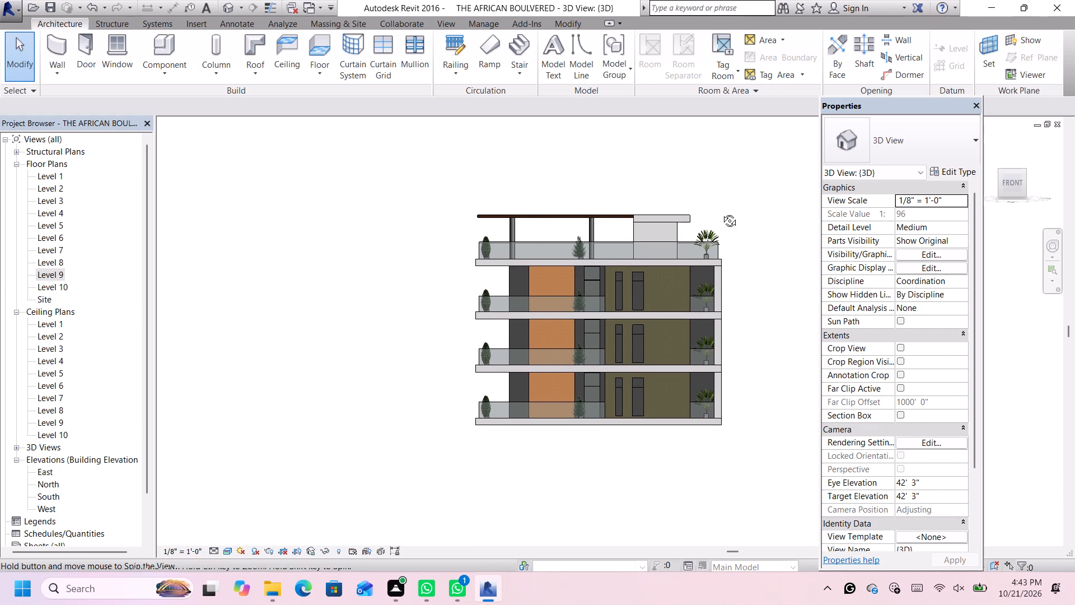
middle_drag(721, 212, 705, 249)
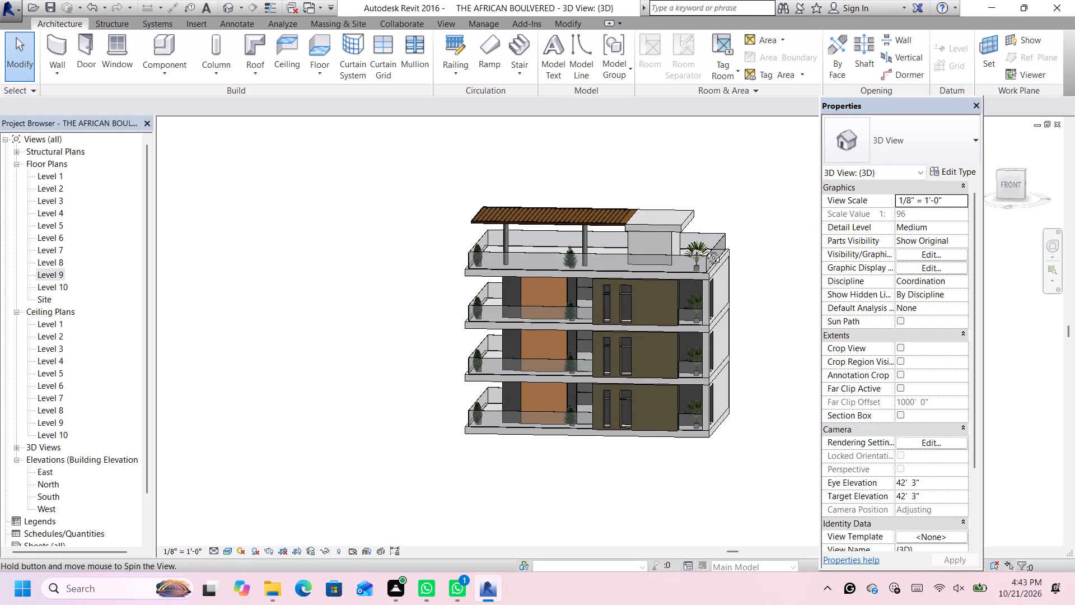
middle_drag(705, 249, 727, 171)
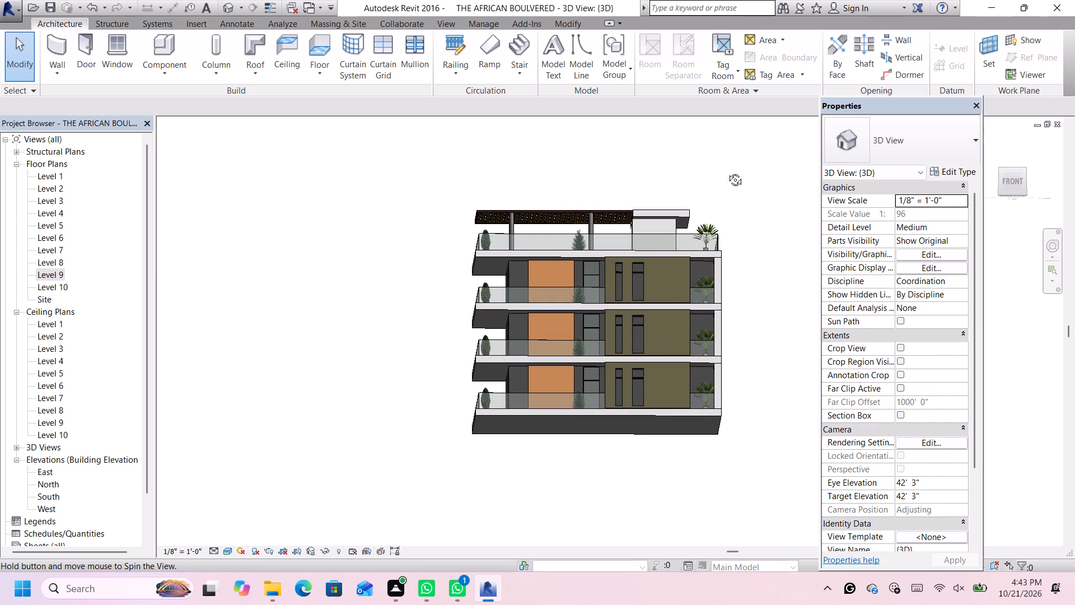
middle_drag(727, 171, 669, 226)
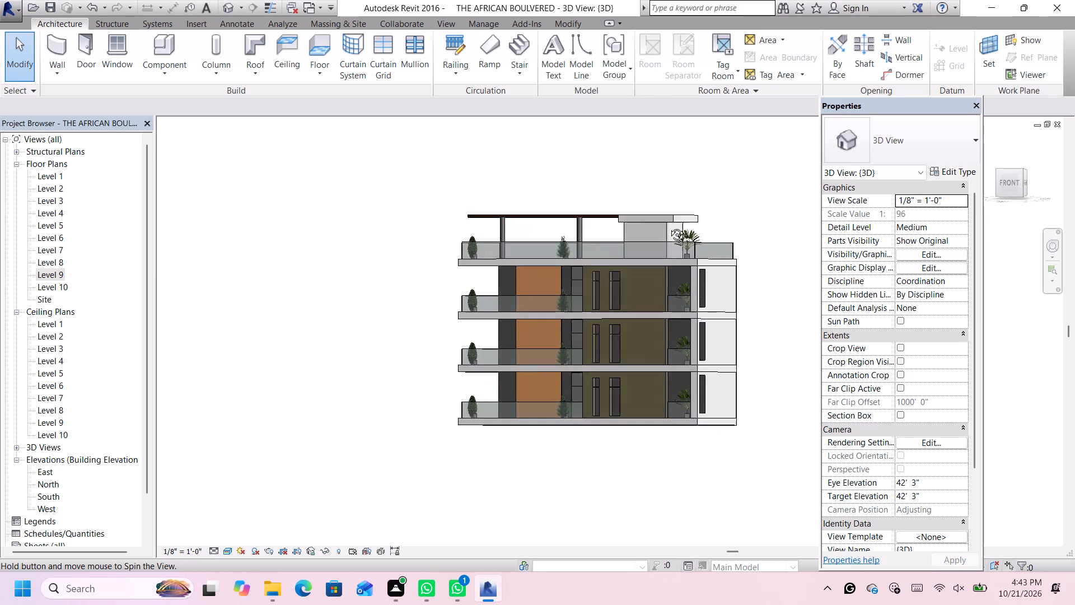
middle_drag(669, 226, 694, 238)
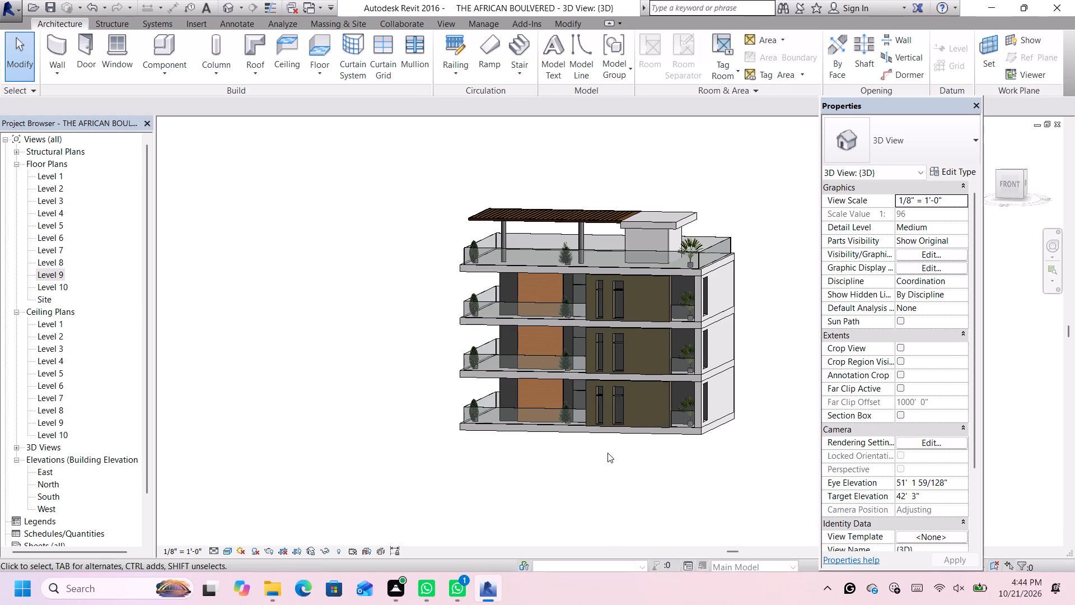
scroll(601, 452, up, 1)
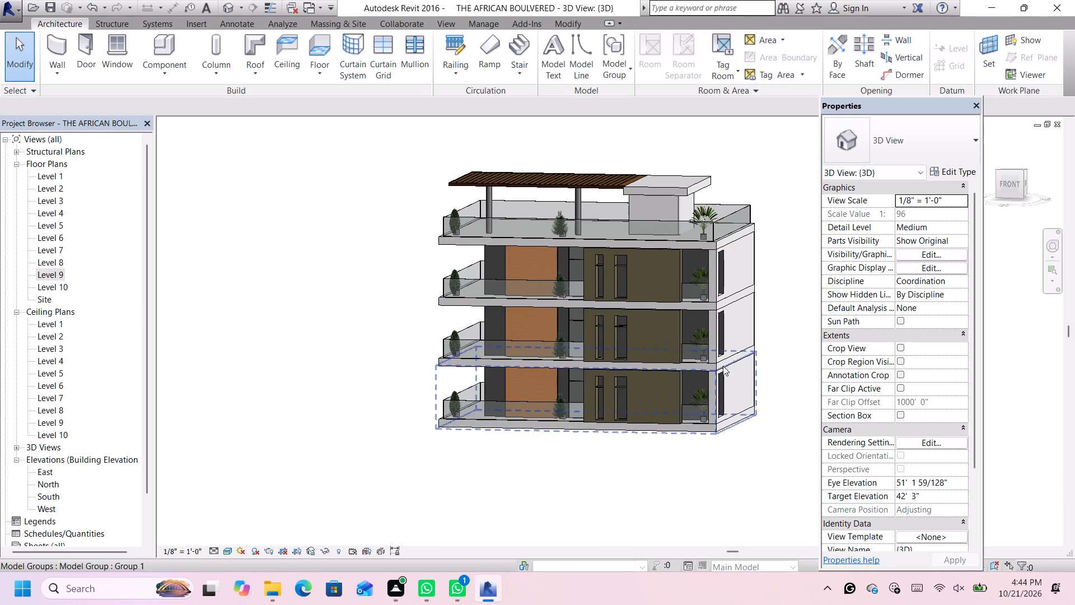
click(1008, 174)
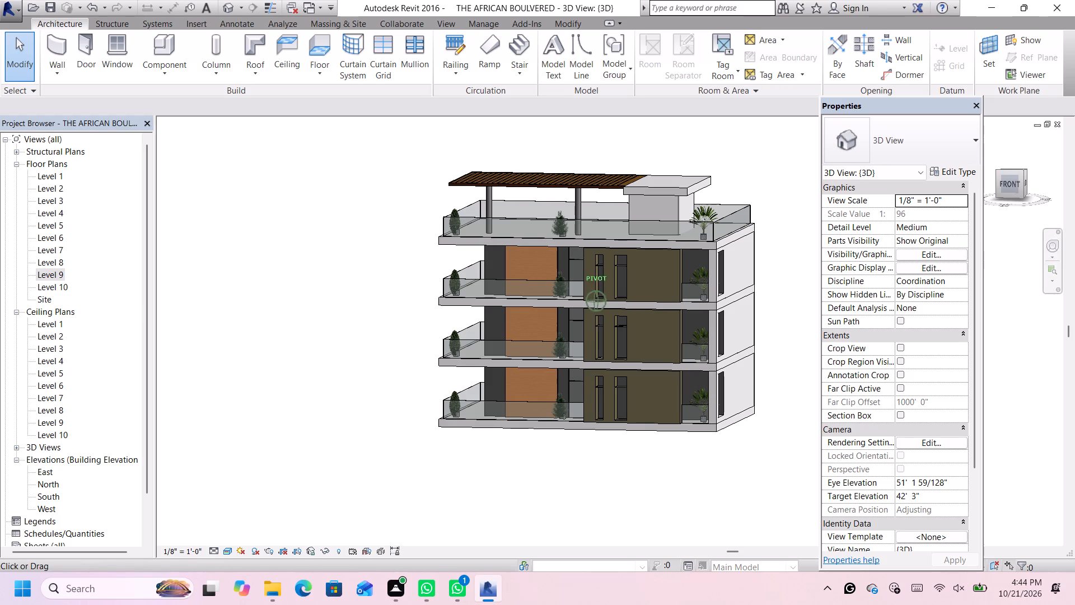
On the Level 1 plan, draw a 12' long Generic - 3' wall perpendicular to the facade, about 16' in front of the building.
double_click(60, 174)
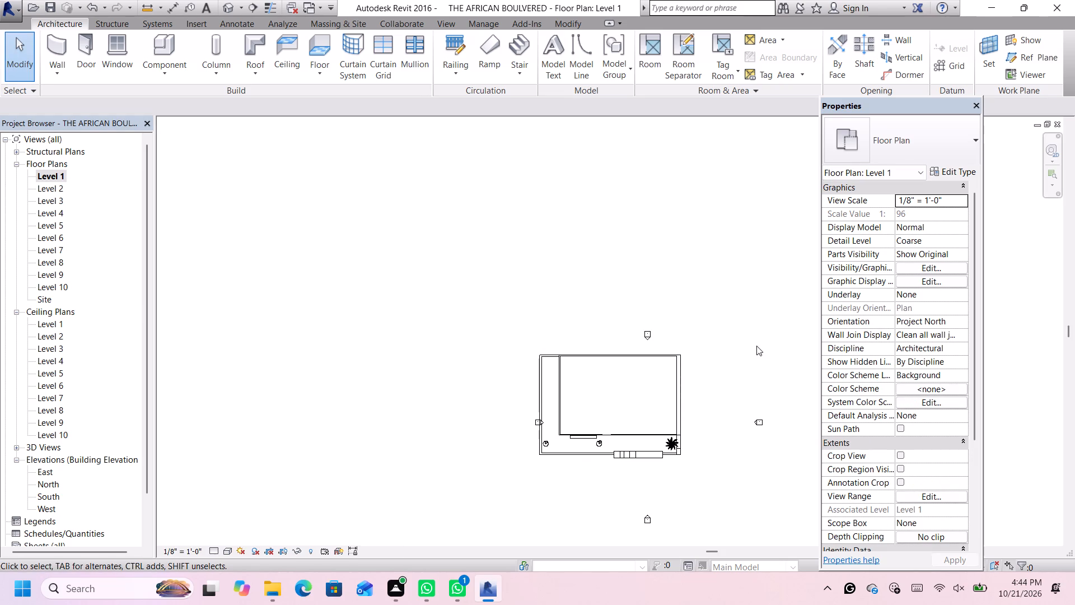
scroll(729, 403, up, 3)
scroll(723, 418, down, 3)
middle_drag(721, 443, 707, 422)
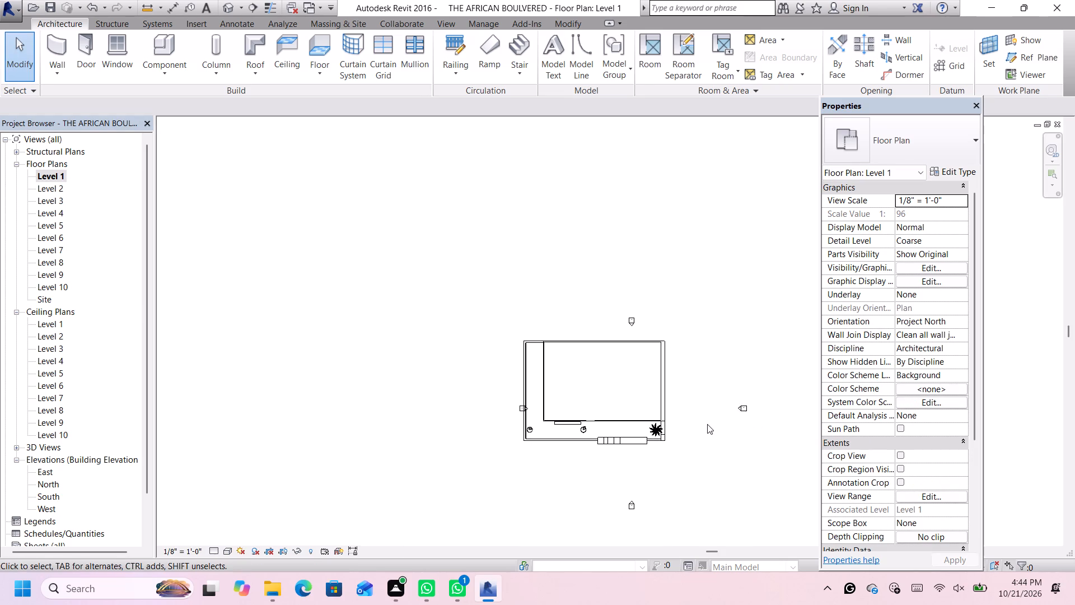
scroll(707, 425, up, 2)
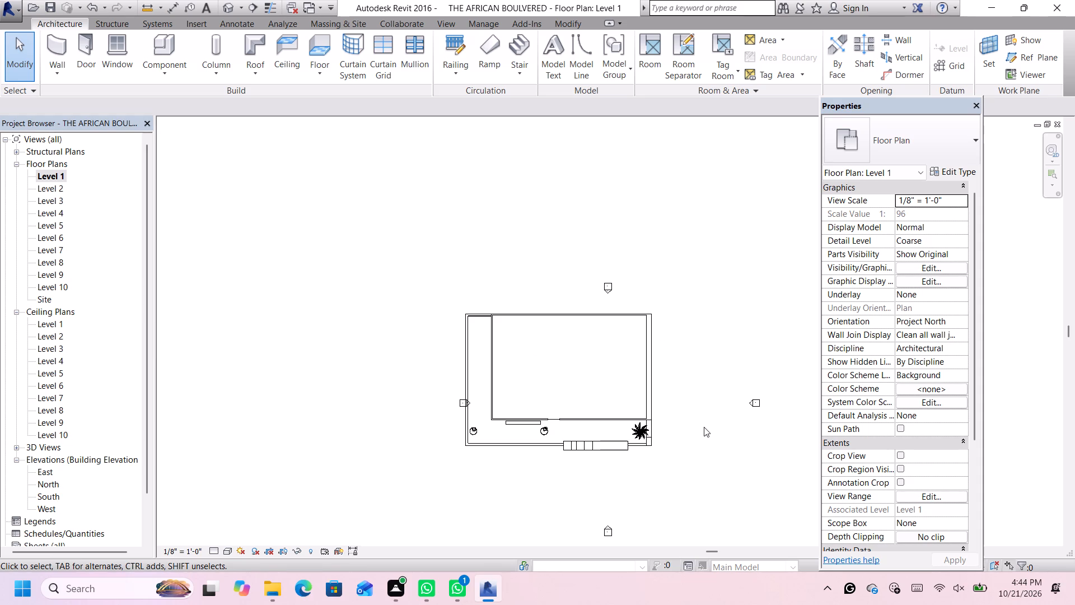
scroll(704, 427, down, 2)
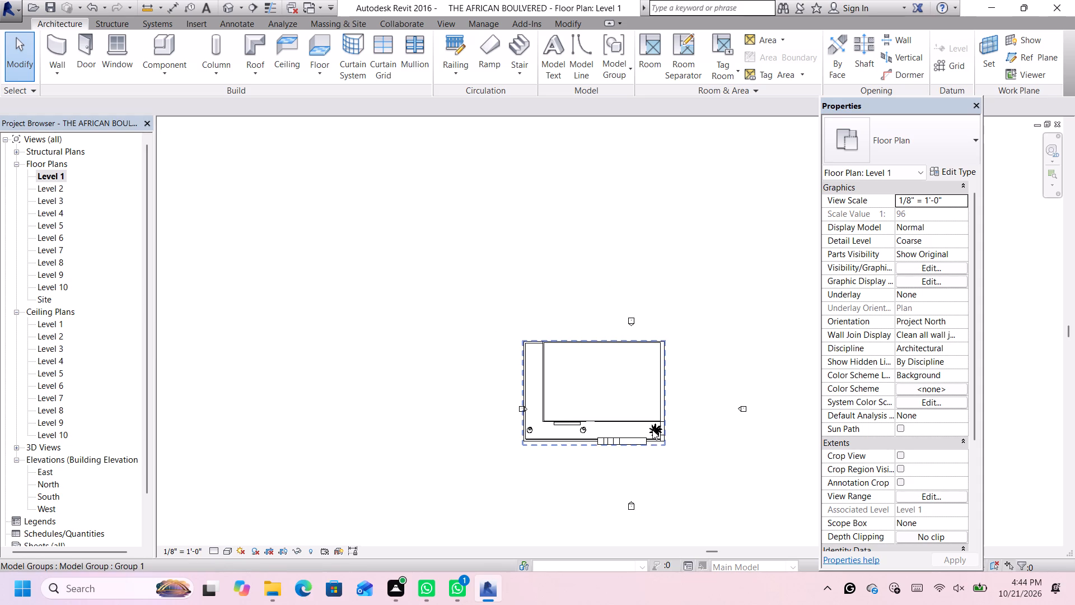
click(53, 43)
click(890, 155)
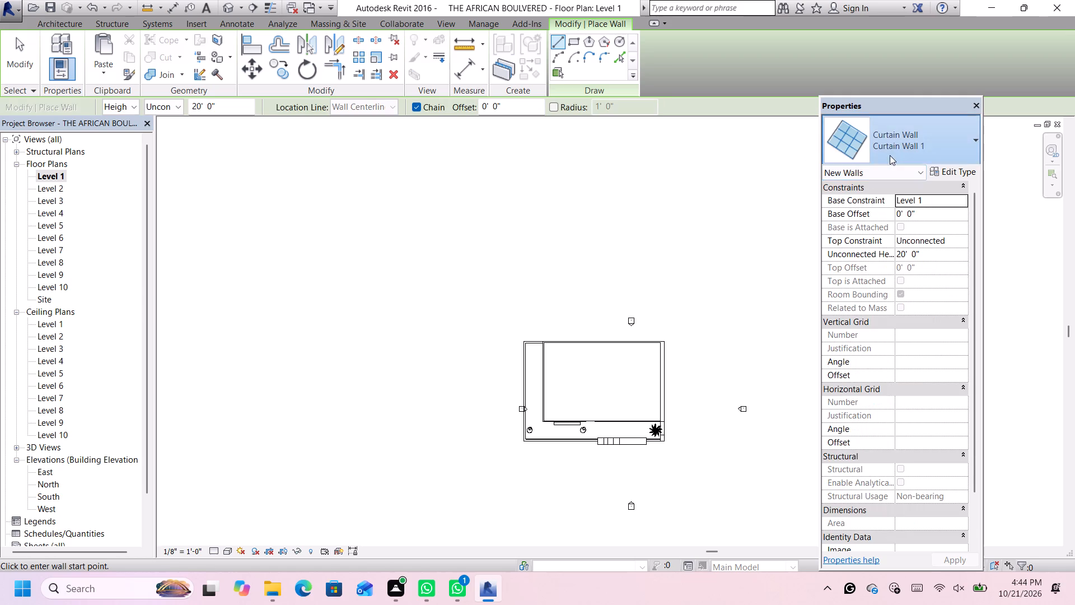
scroll(894, 252, up, 20)
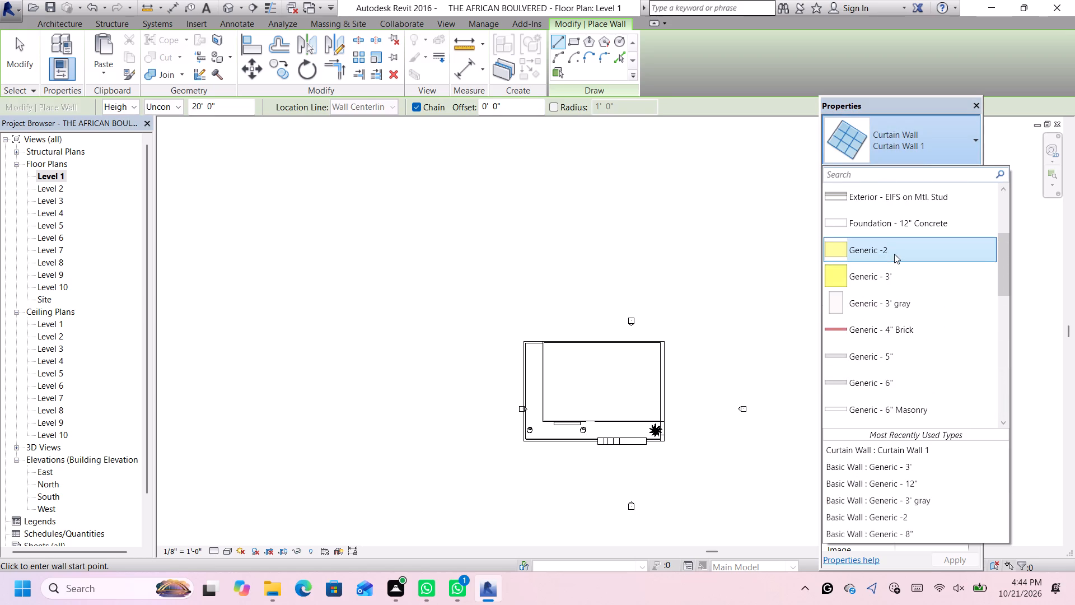
click(889, 279)
scroll(581, 466, up, 1)
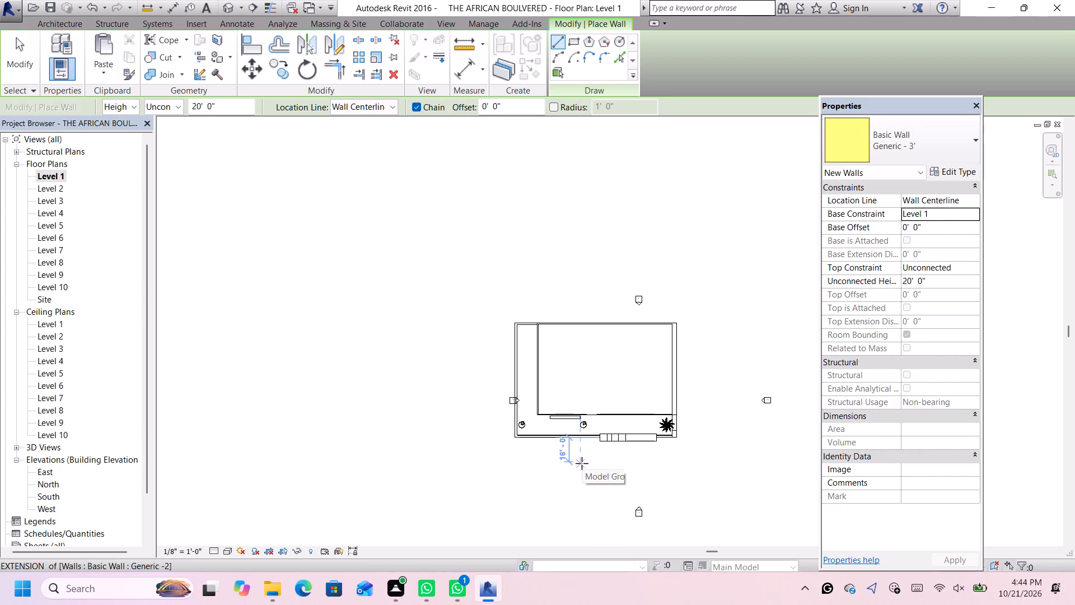
scroll(582, 463, up, 1)
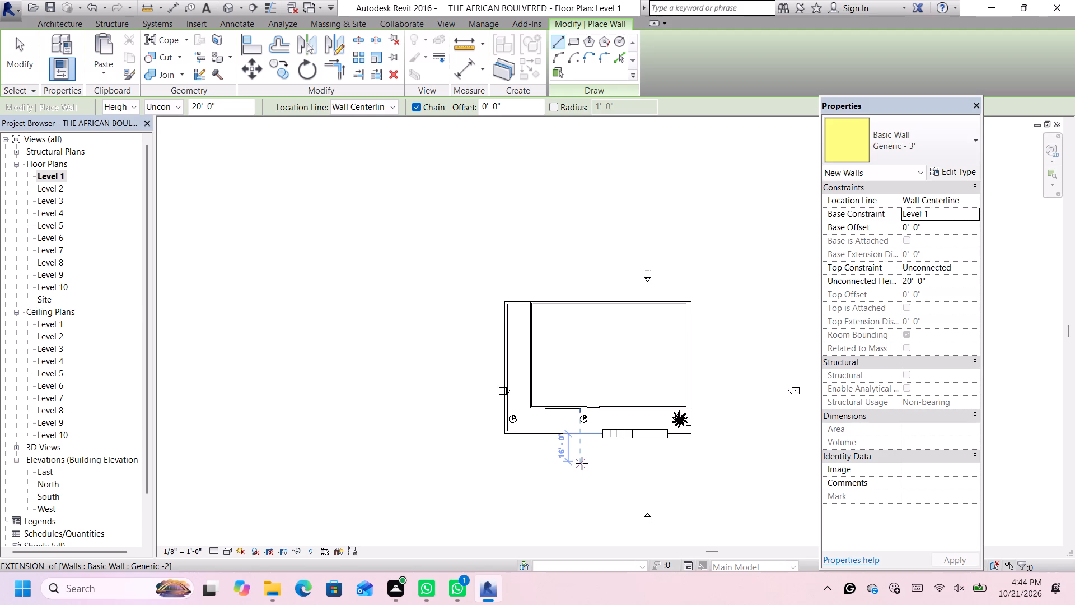
click(582, 463)
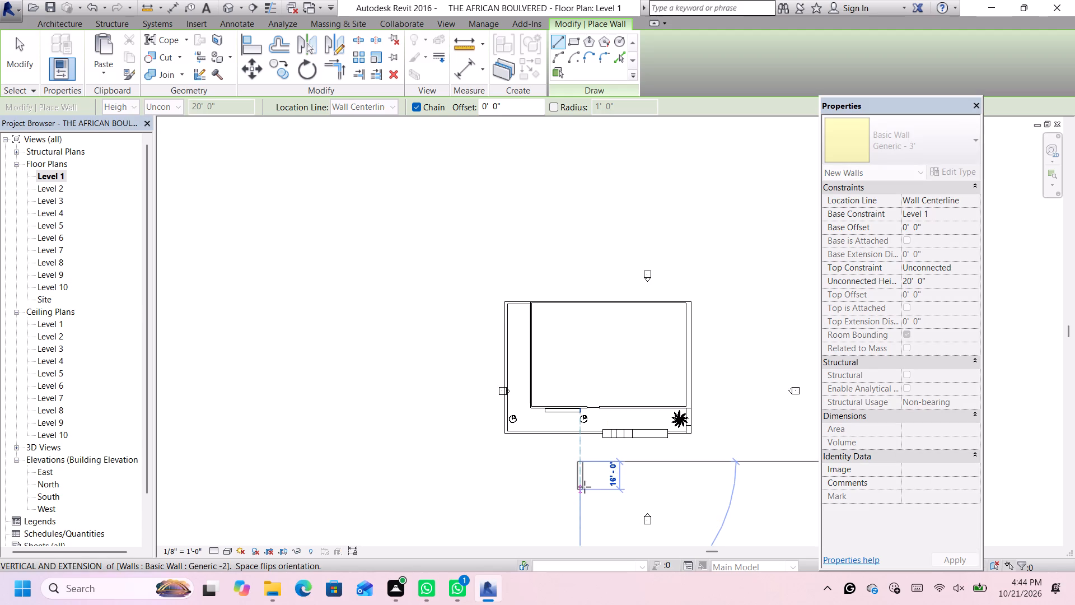
scroll(587, 485, up, 2)
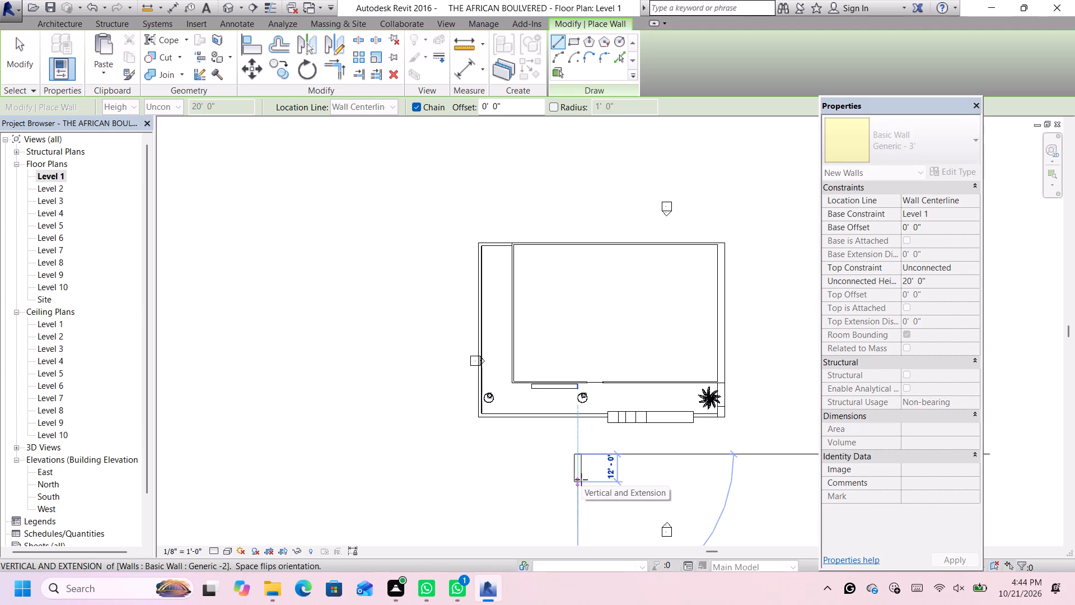
click(582, 480)
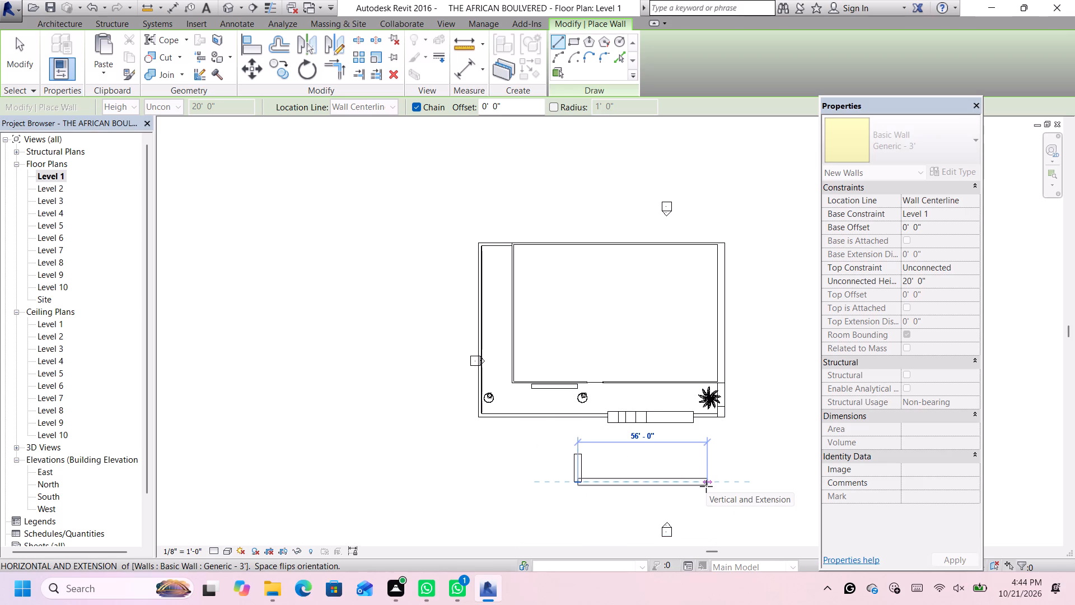
key(Escape)
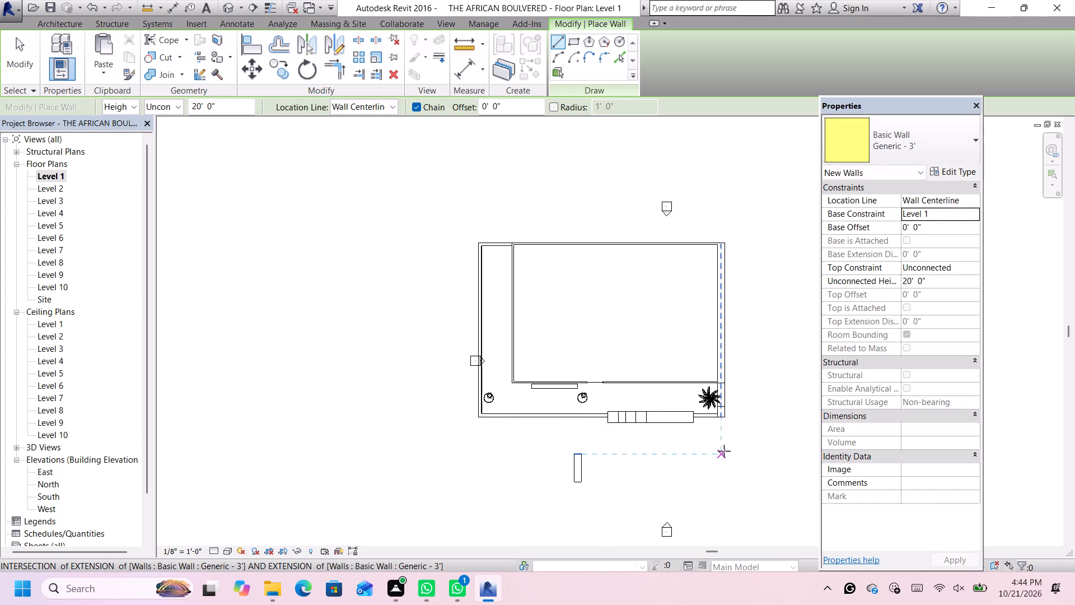
Draw a matching 12' long Generic - 3' wall level with the first, in line with the building's east side wall.
drag(723, 450, 730, 457)
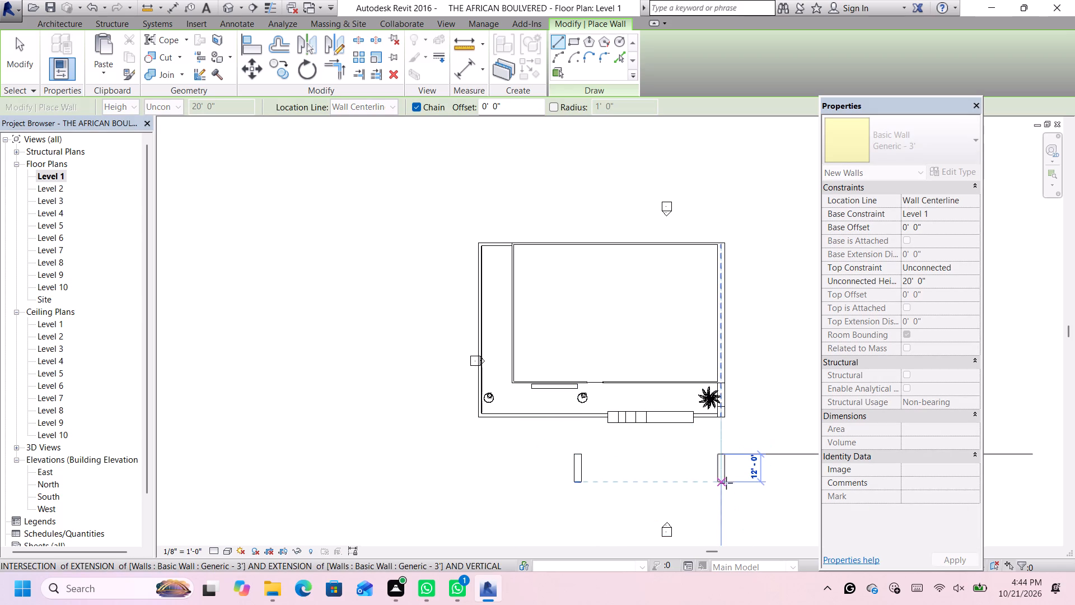
click(725, 484)
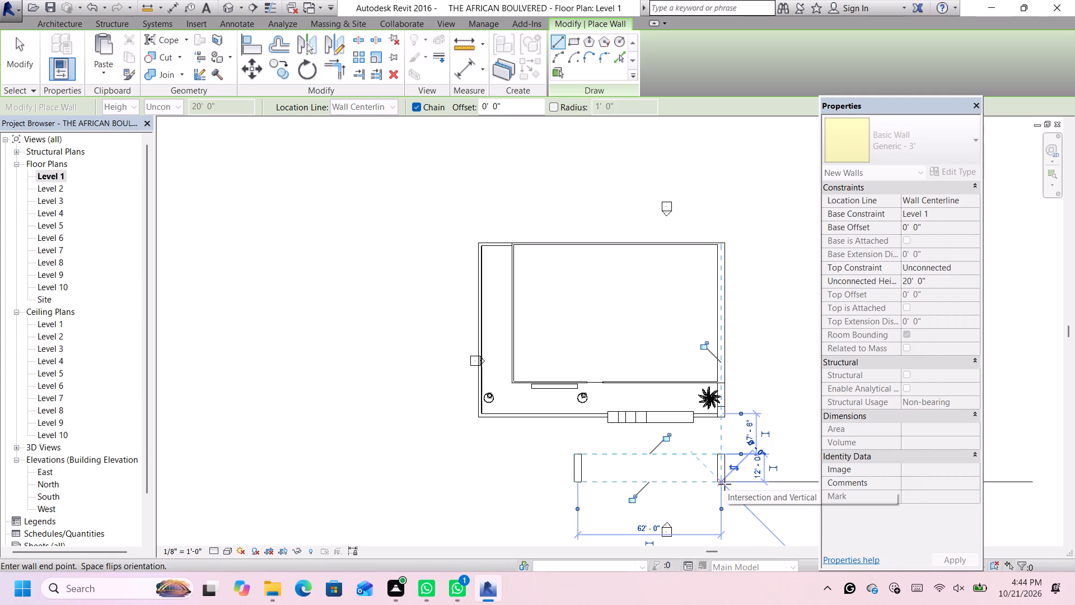
key(Escape)
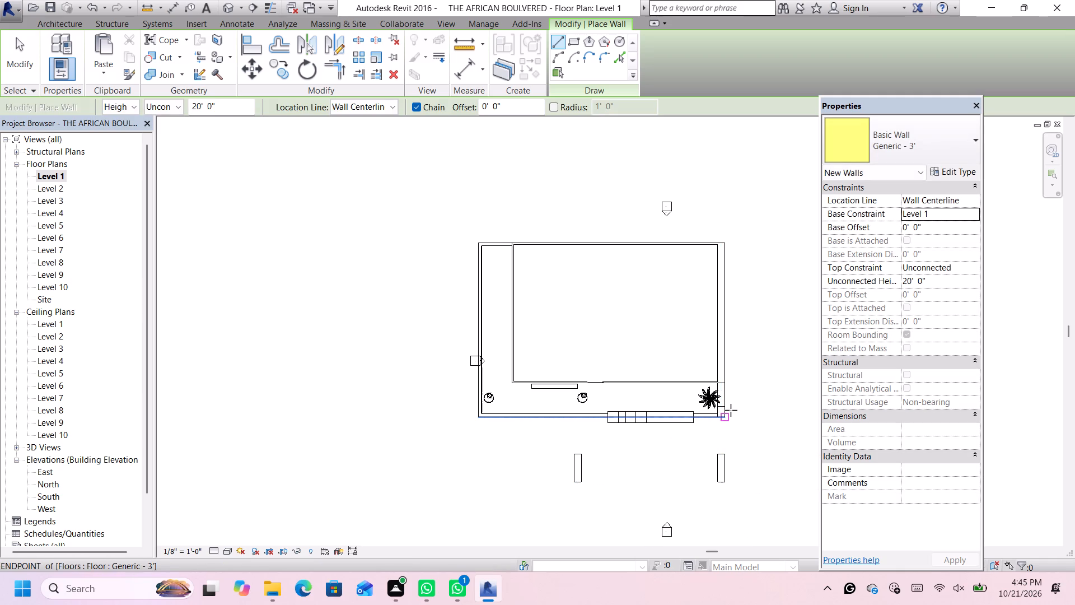
Draw a 5' high Generic - 8" wall 56' long, running west from the midpoint of the west gate pier.
click(927, 153)
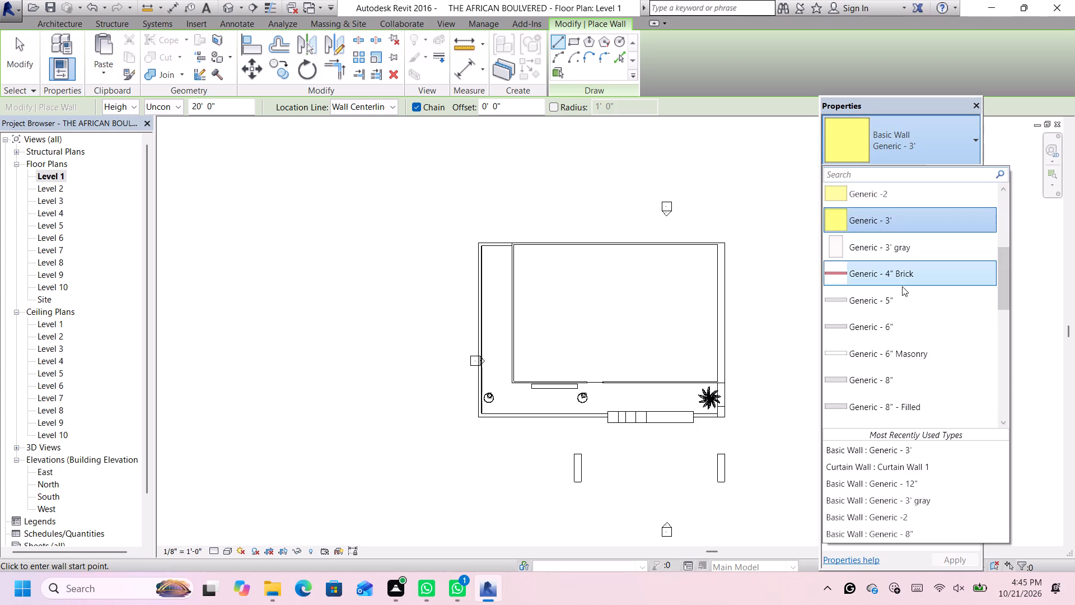
scroll(902, 289, up, 1)
scroll(916, 365, down, 1)
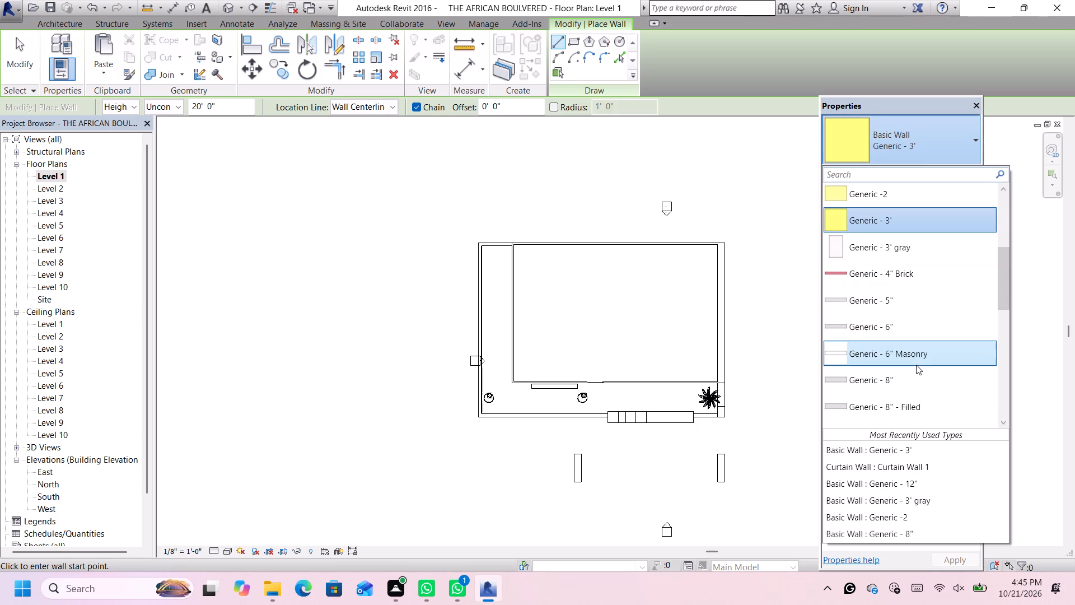
click(906, 379)
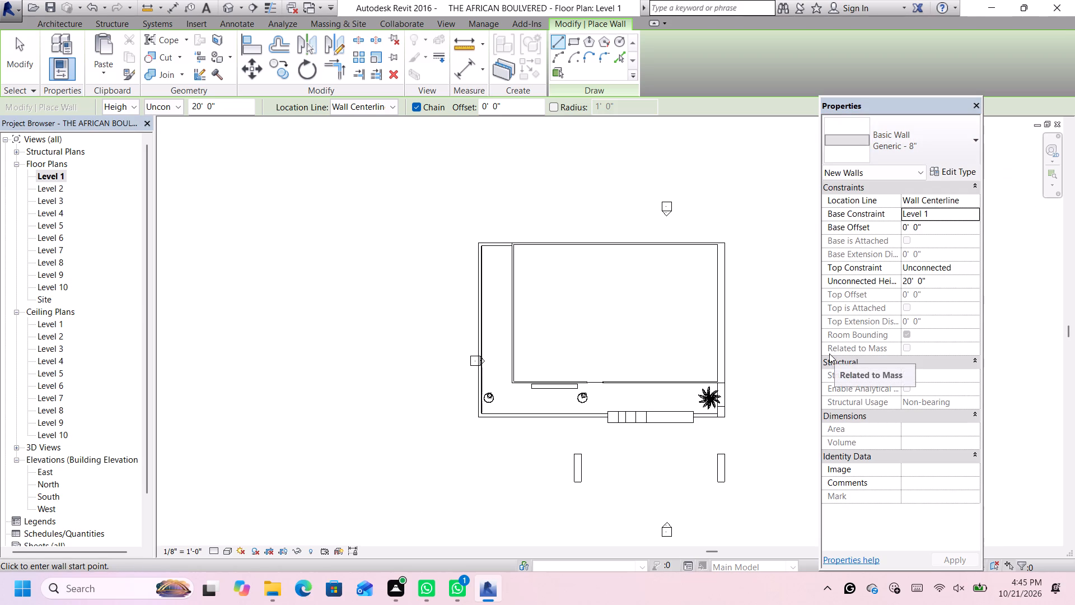
drag(227, 105, 224, 106)
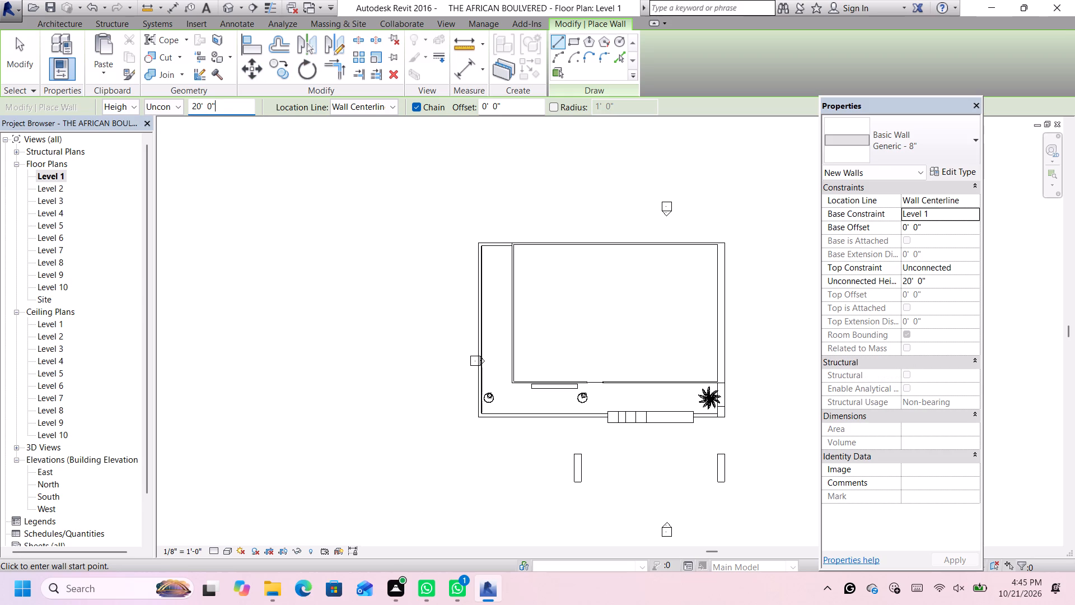
drag(224, 106, 184, 103)
key(BackSpace)
text(5')
key(Return)
scroll(571, 471, up, 4)
click(574, 469)
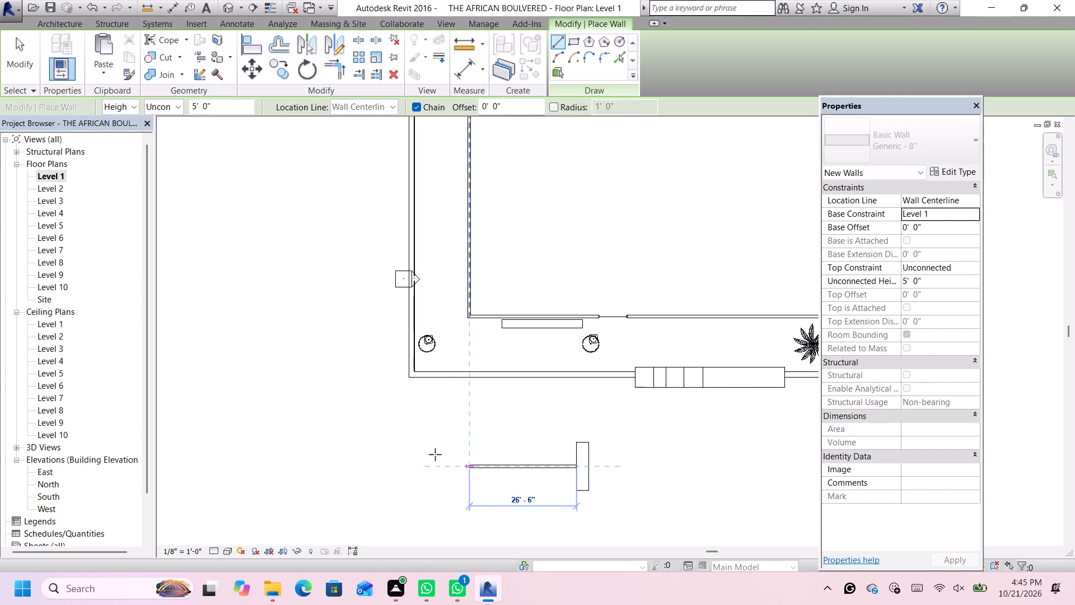
scroll(403, 452, down, 2)
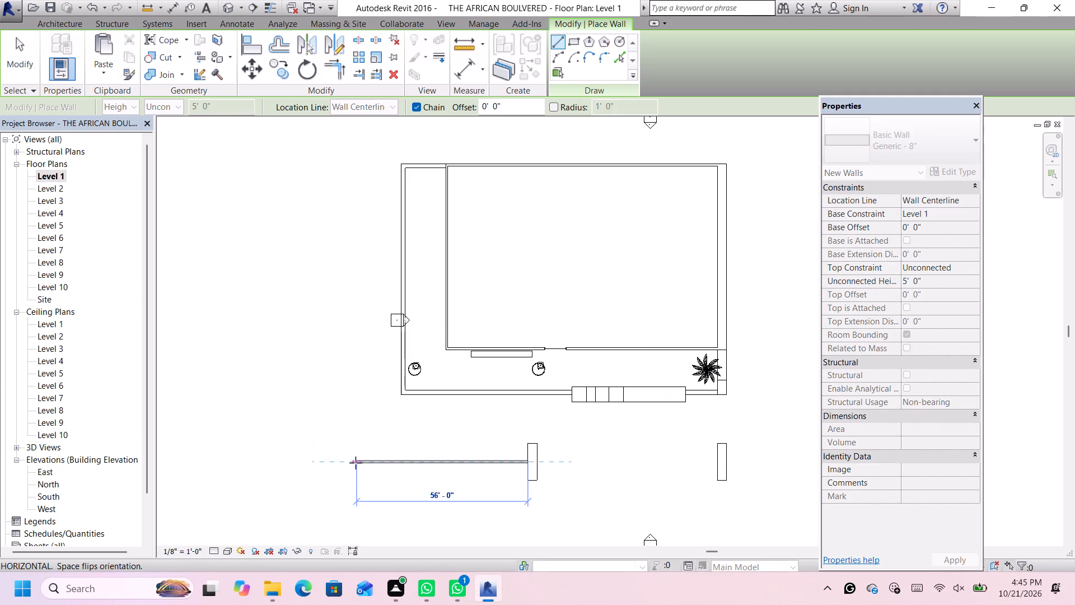
click(356, 461)
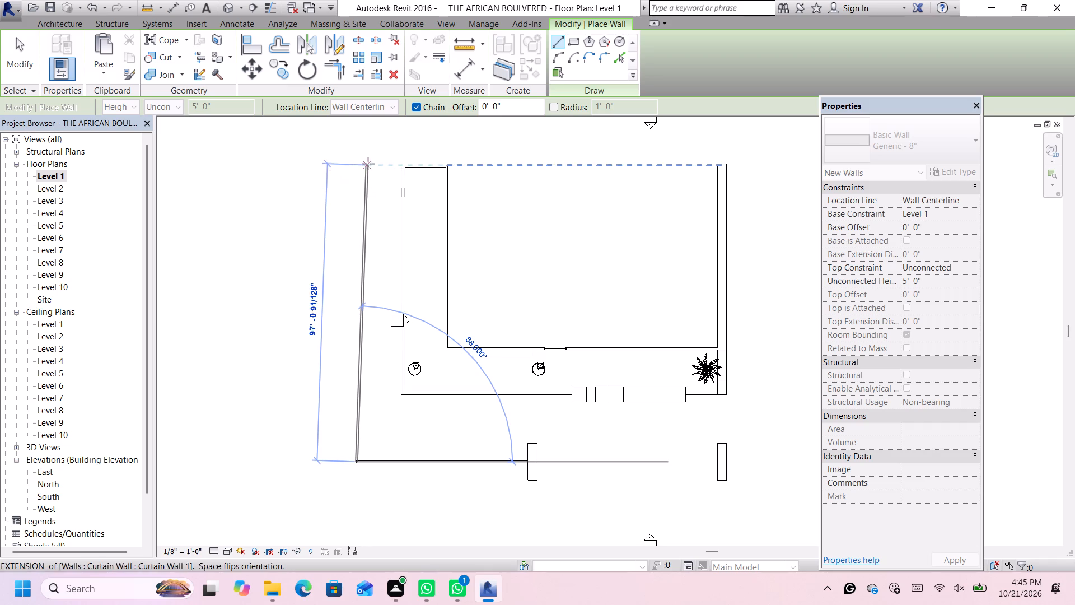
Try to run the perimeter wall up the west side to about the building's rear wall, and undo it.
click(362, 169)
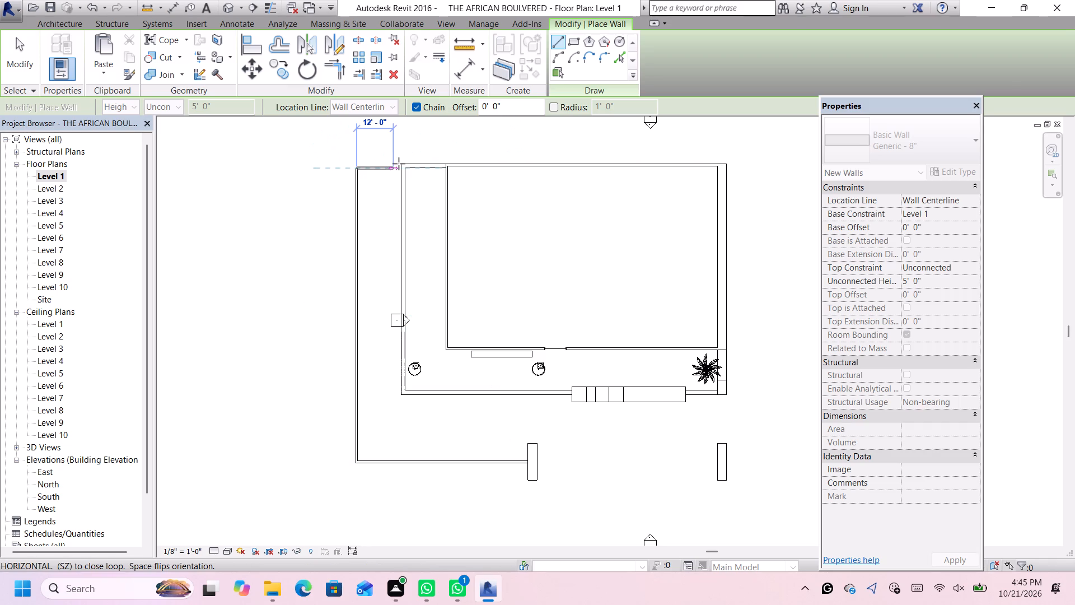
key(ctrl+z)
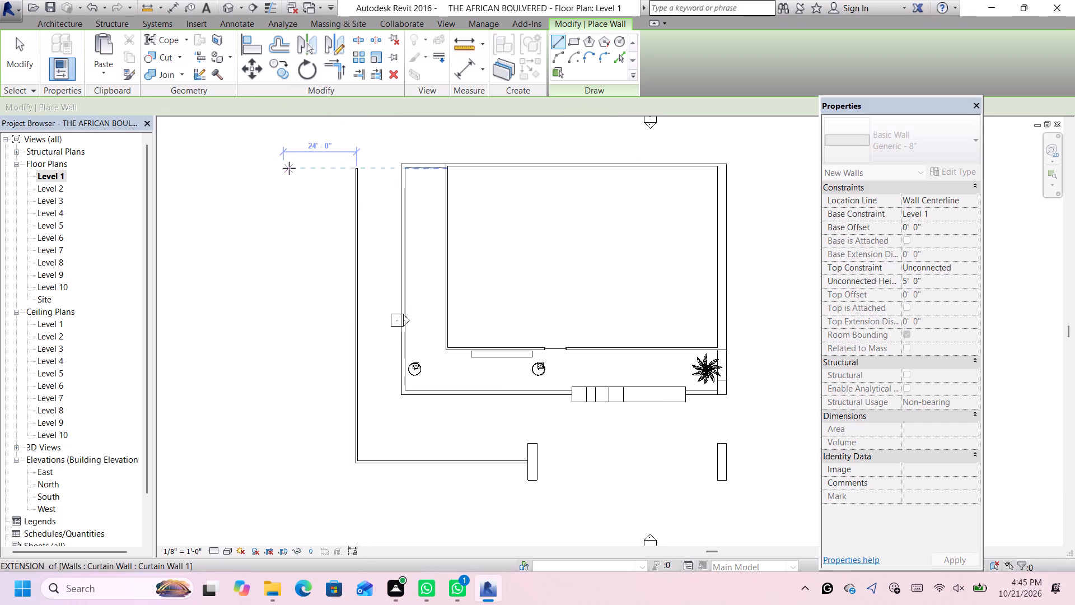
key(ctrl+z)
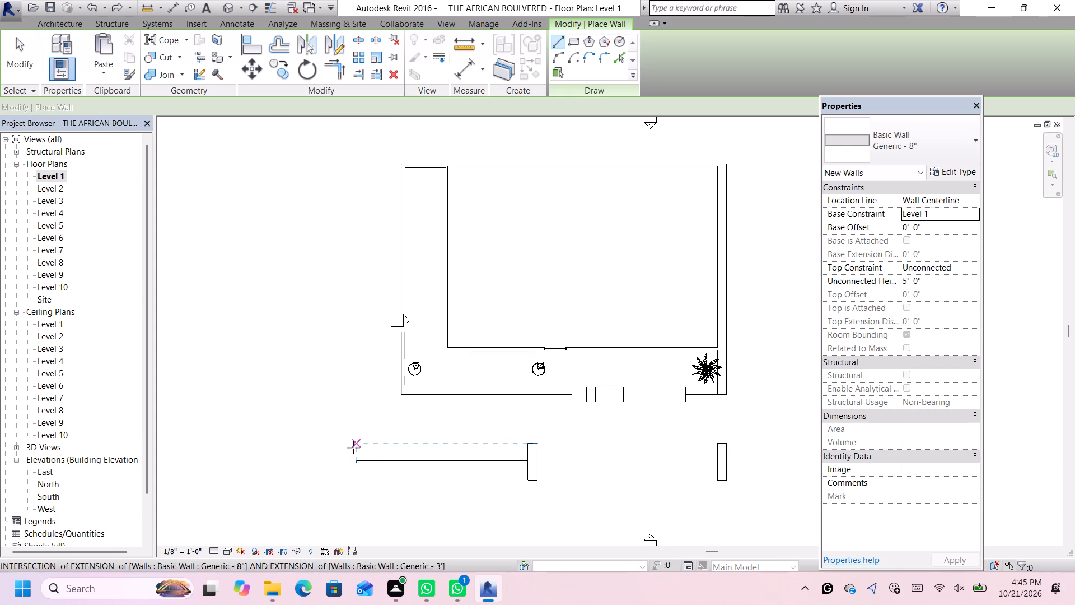
Continue the 5' high perimeter wall along the west side, behind the building and 104' down the east side, level with the front wall.
click(358, 459)
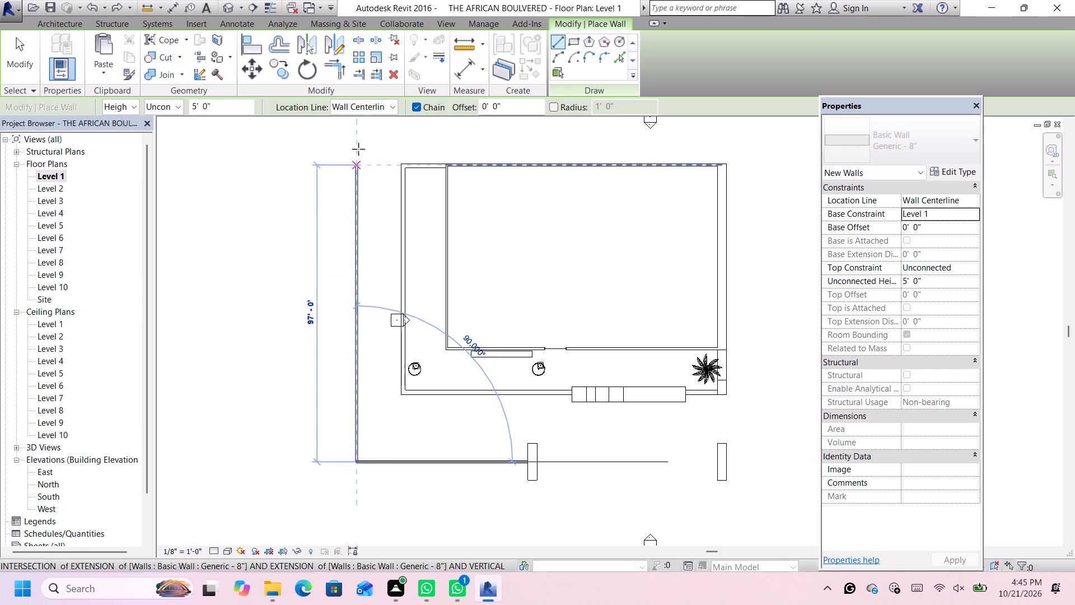
click(360, 146)
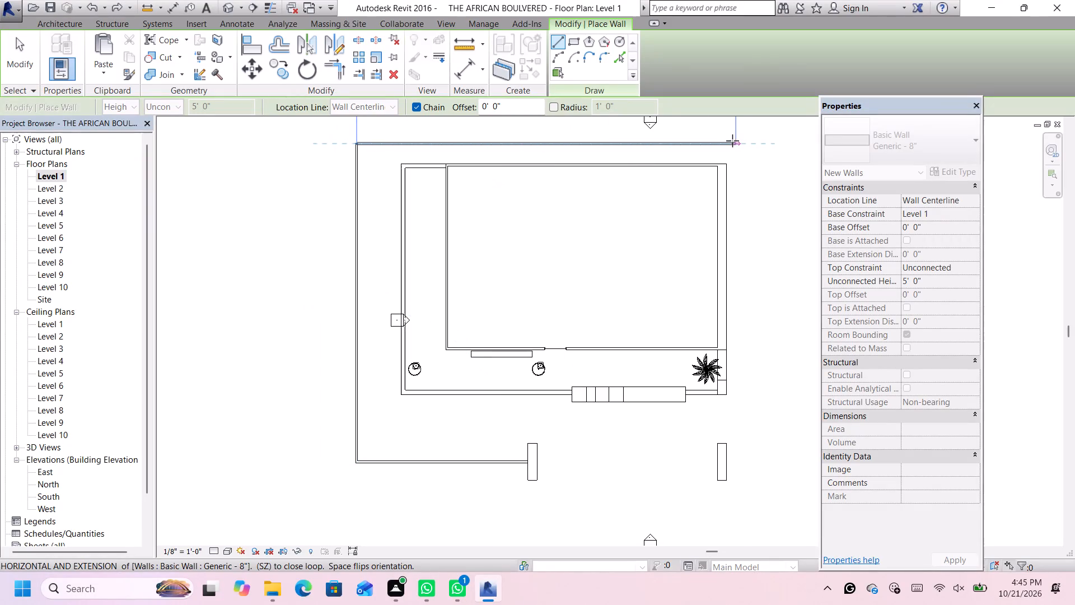
scroll(742, 137, down, 2)
middle_drag(742, 139, 648, 146)
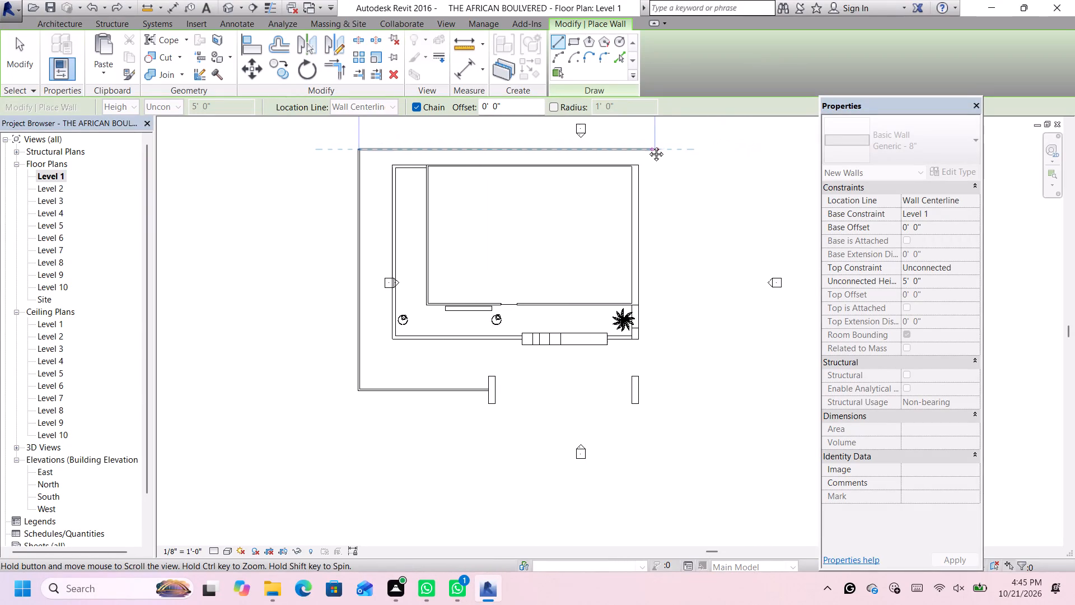
middle_drag(648, 146, 633, 145)
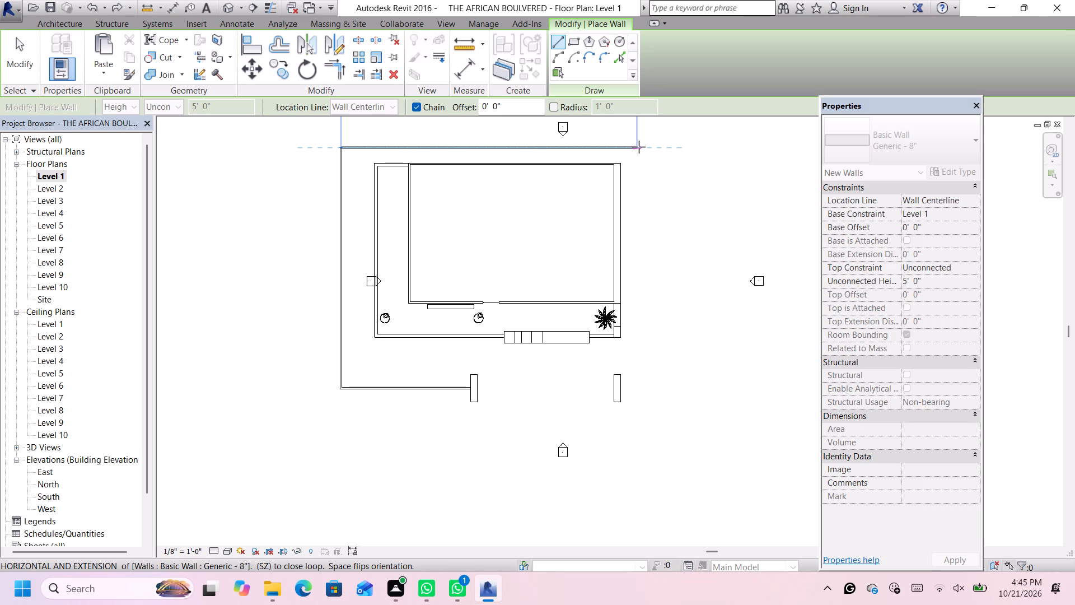
click(639, 147)
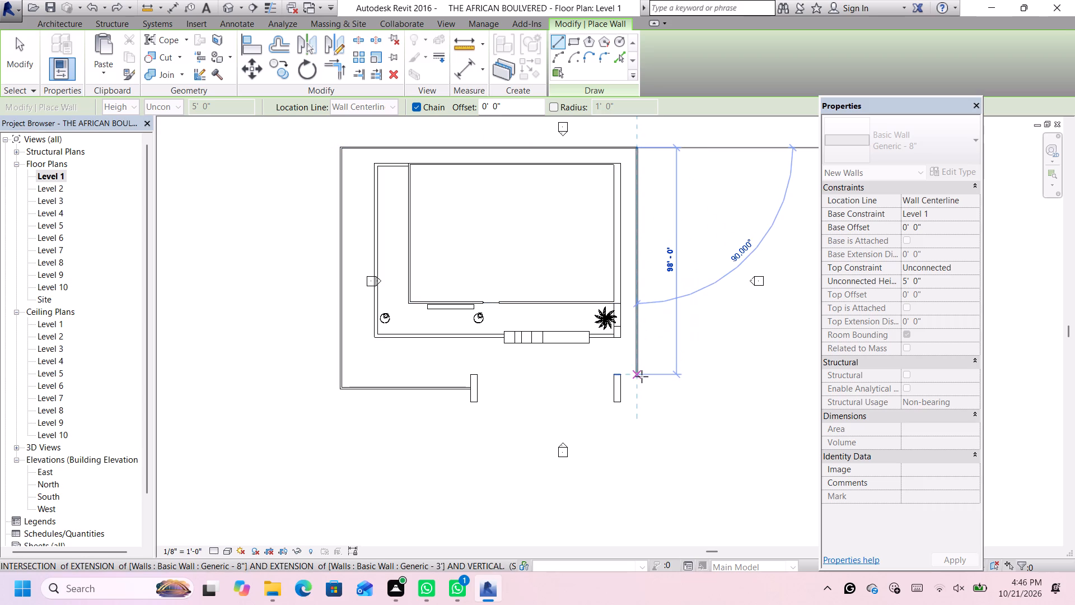
click(637, 387)
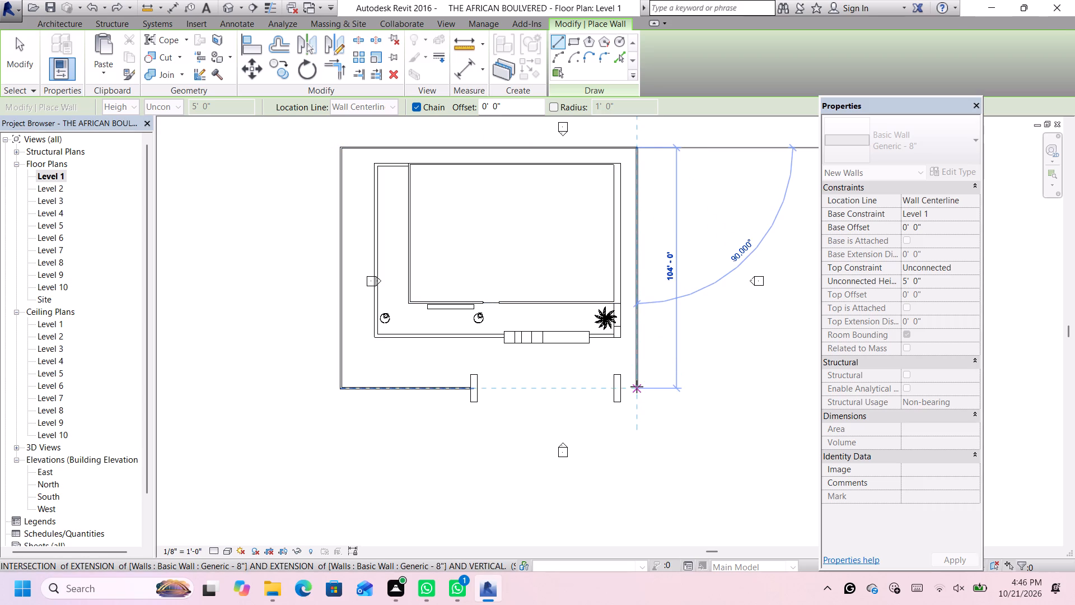
key(space)
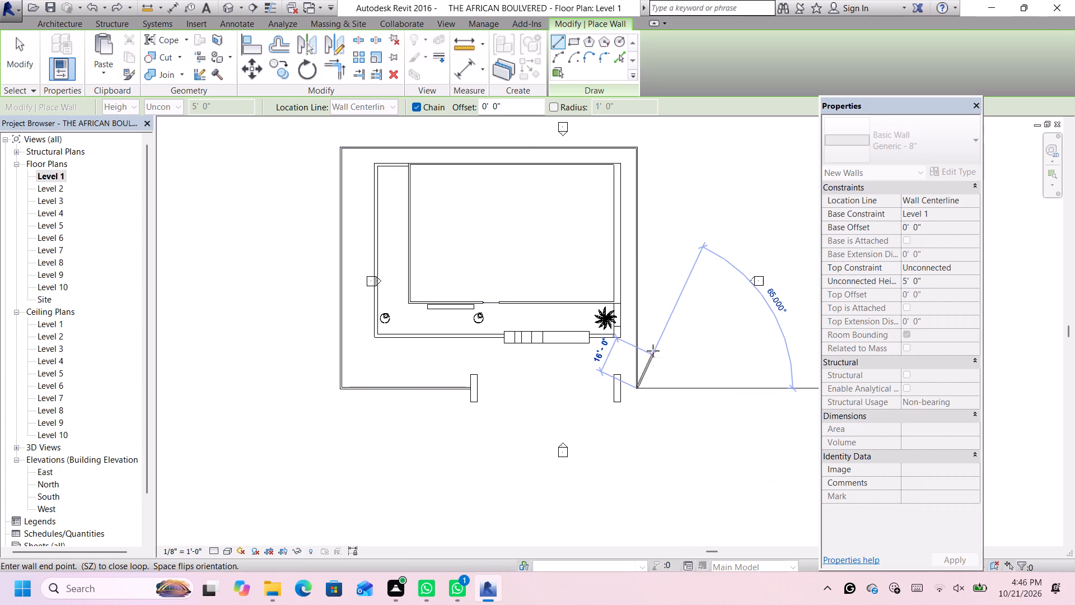
key(Escape)
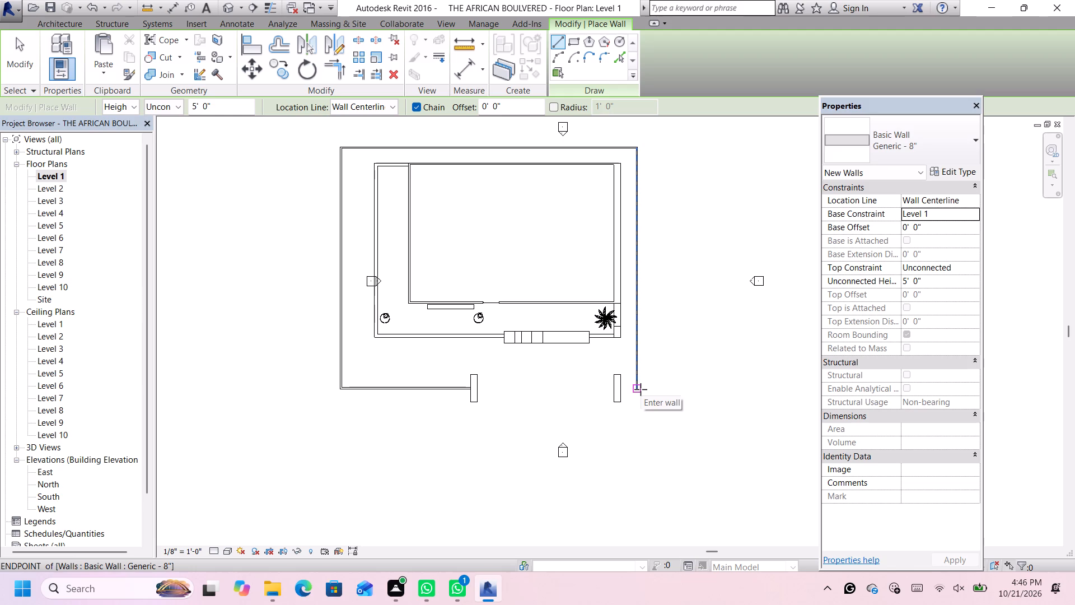
key(space)
scroll(624, 387, up, 2)
key(space)
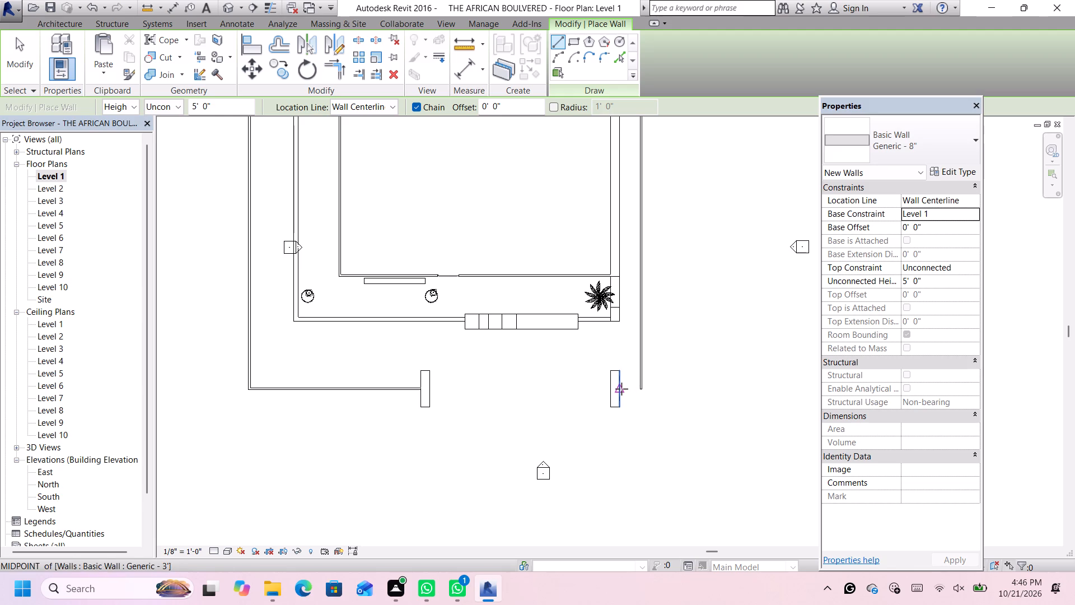
key(Escape)
Move the east gate pier 4' east, leaving a gap between it and the east perimeter wall.
click(620, 383)
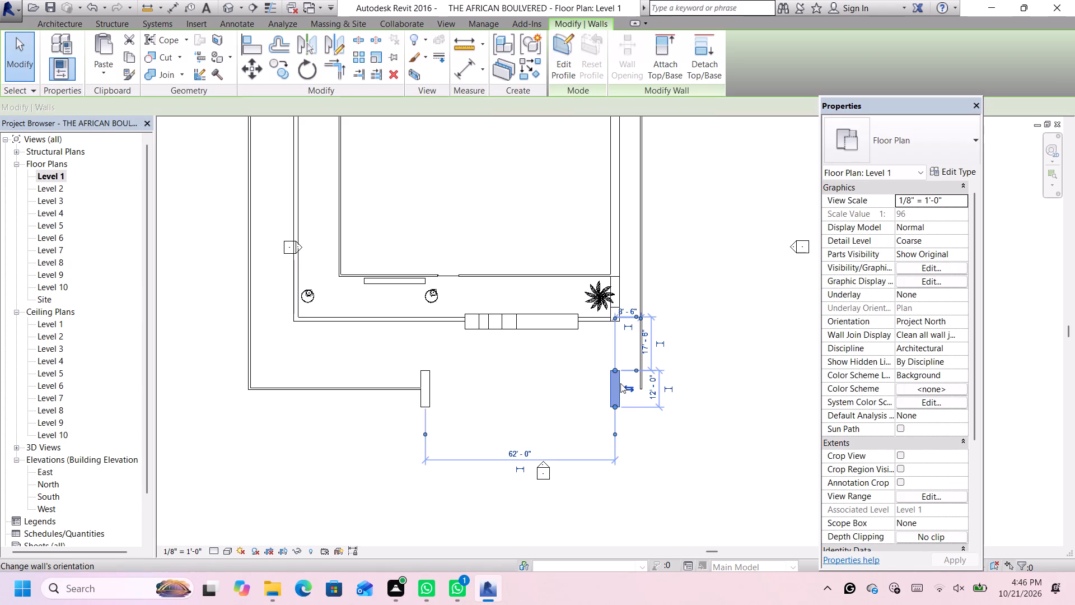
key(Right)
key(Right)
key(Right)
key(Right)
key(Right)
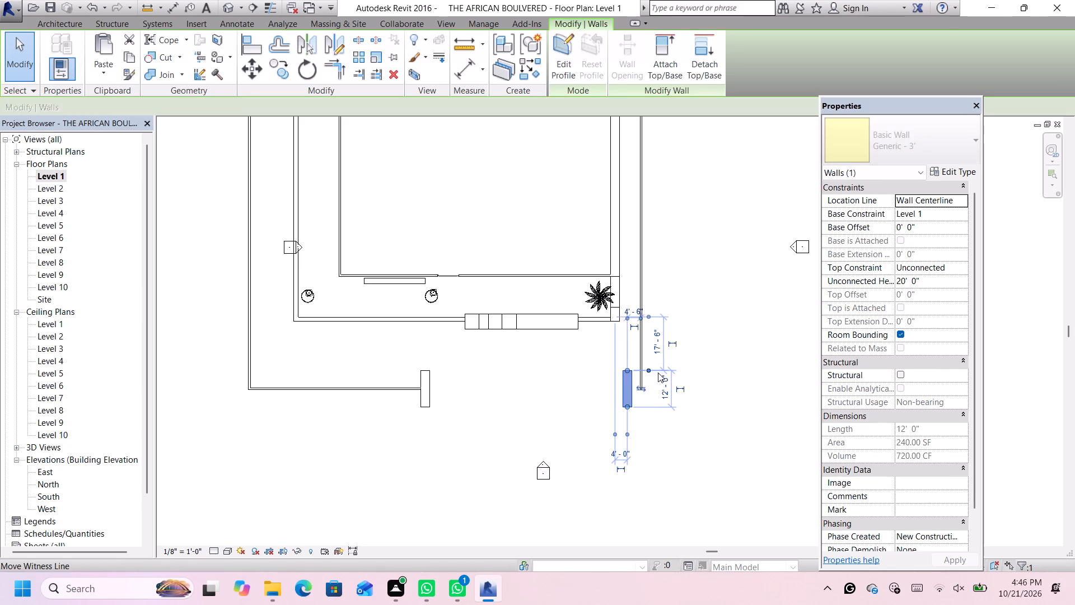
key(Right)
key(Right)
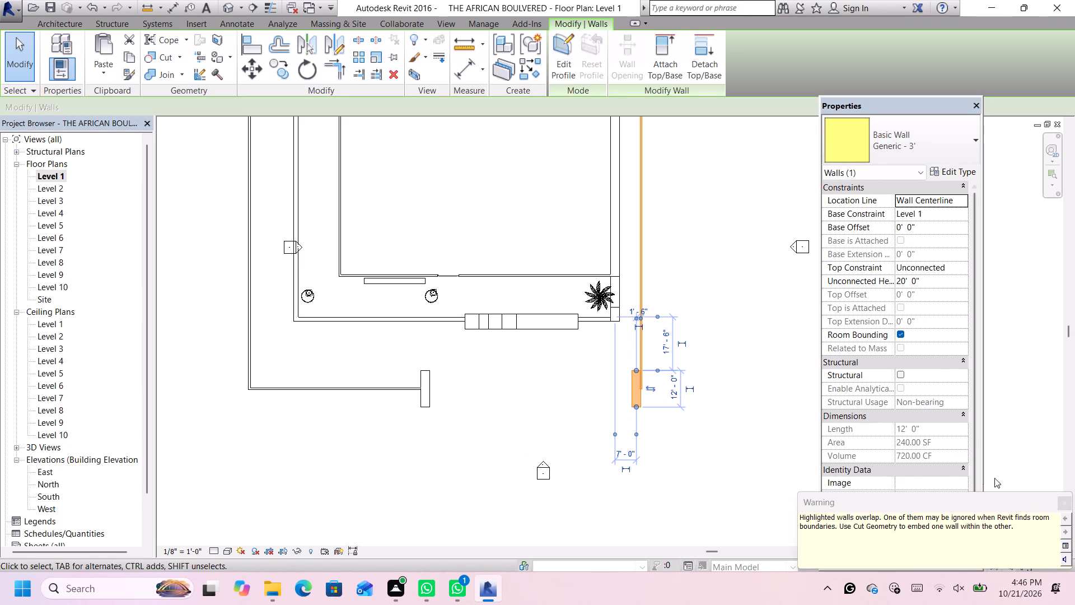
click(1070, 503)
scroll(635, 399, up, 2)
key(Left)
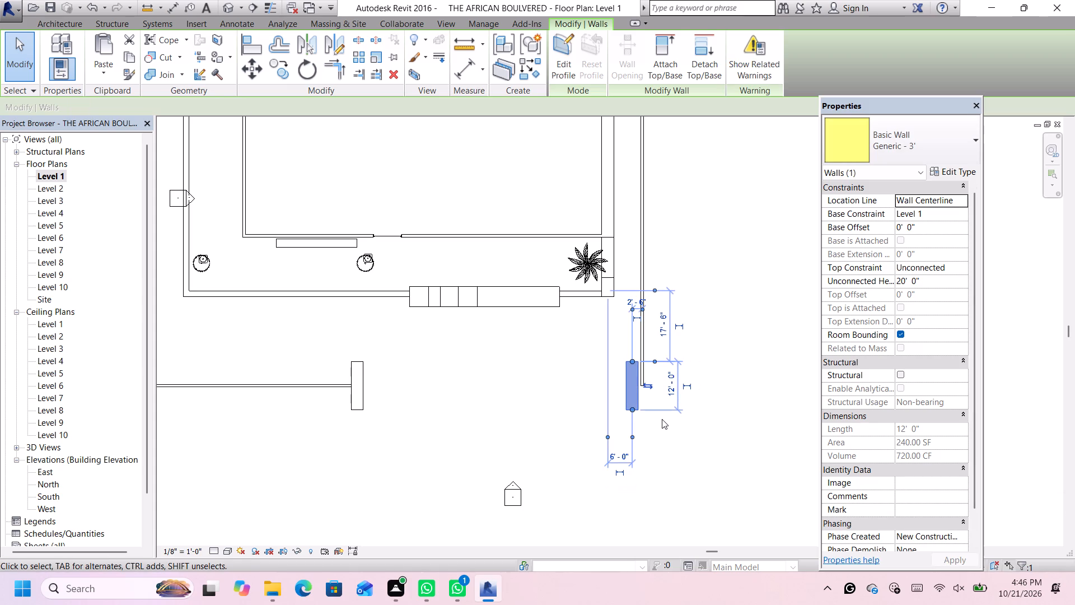
key(Left)
key(Left)
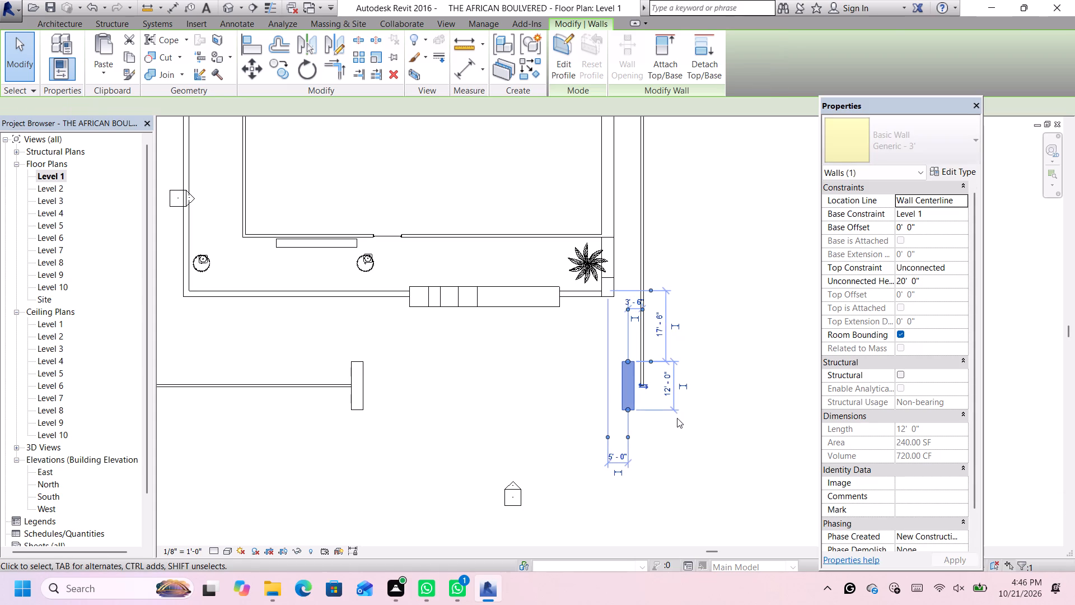
click(723, 390)
Close the gap with a short 5' high Generic - 8" wall from the east pier's midpoint to the end of the east perimeter wall.
scroll(657, 390, up, 3)
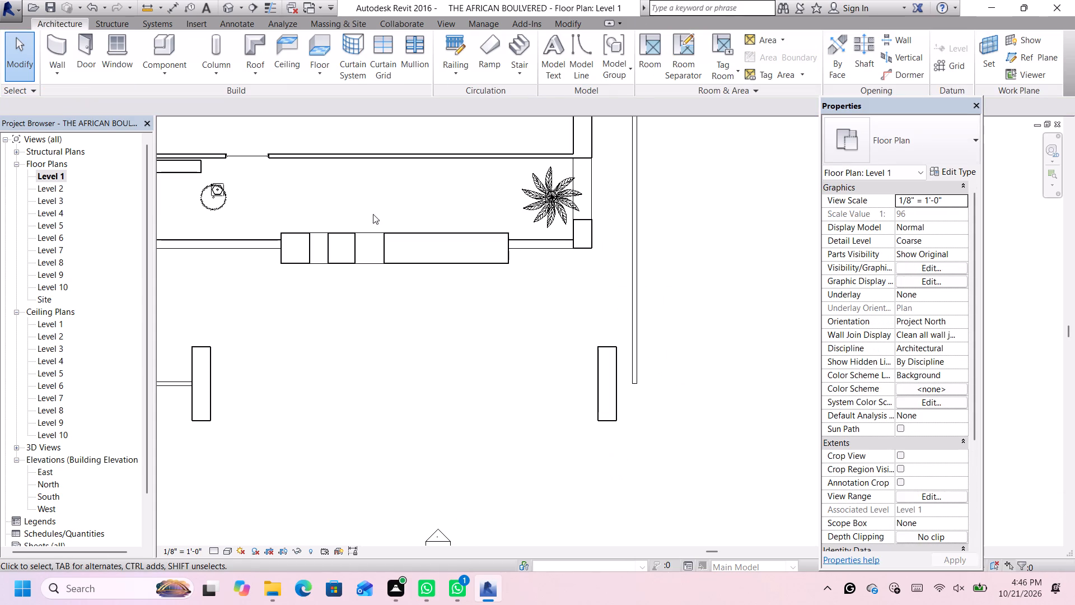
click(54, 52)
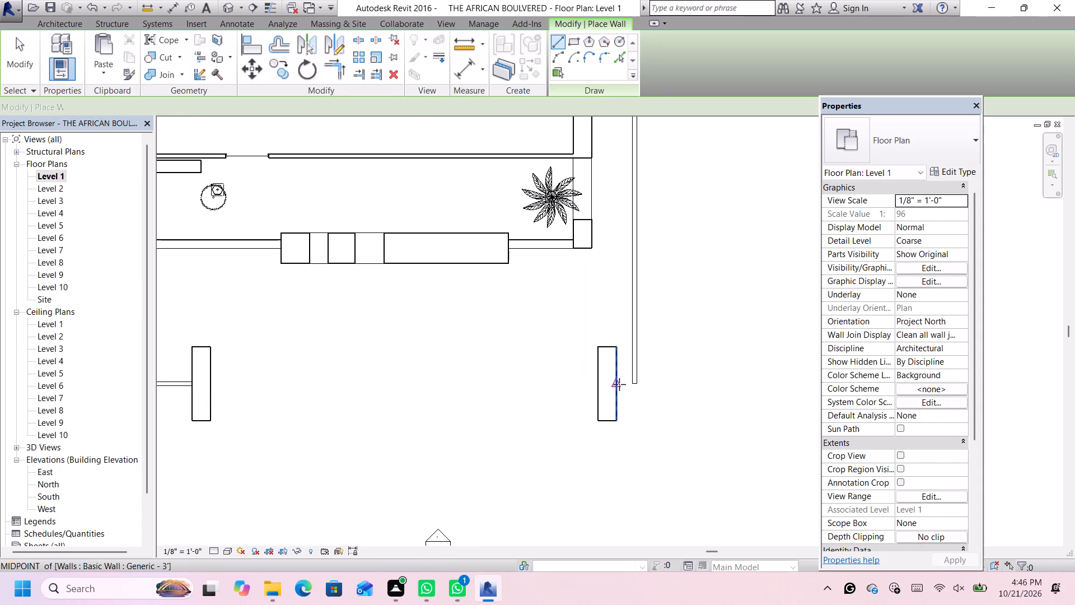
click(618, 392)
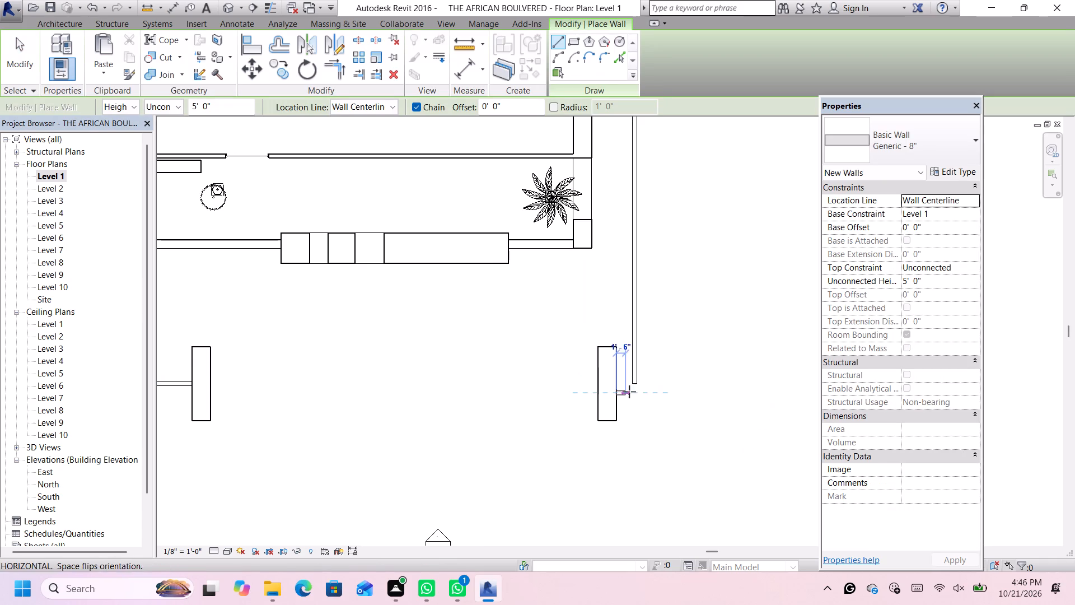
key(Escape)
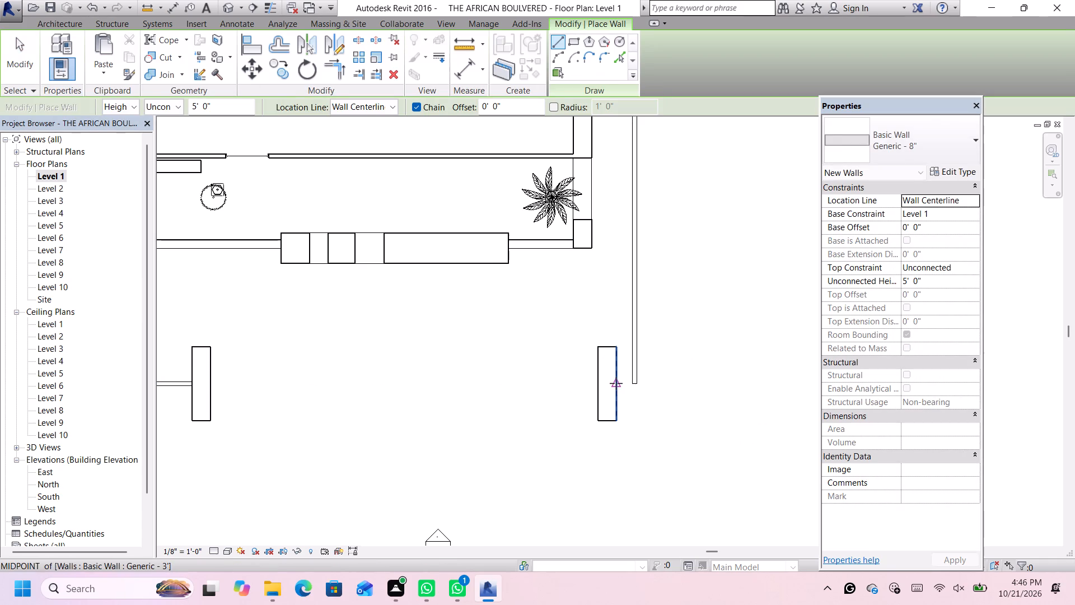
click(616, 383)
click(634, 383)
key(Escape)
scroll(623, 415, down, 5)
key(Escape)
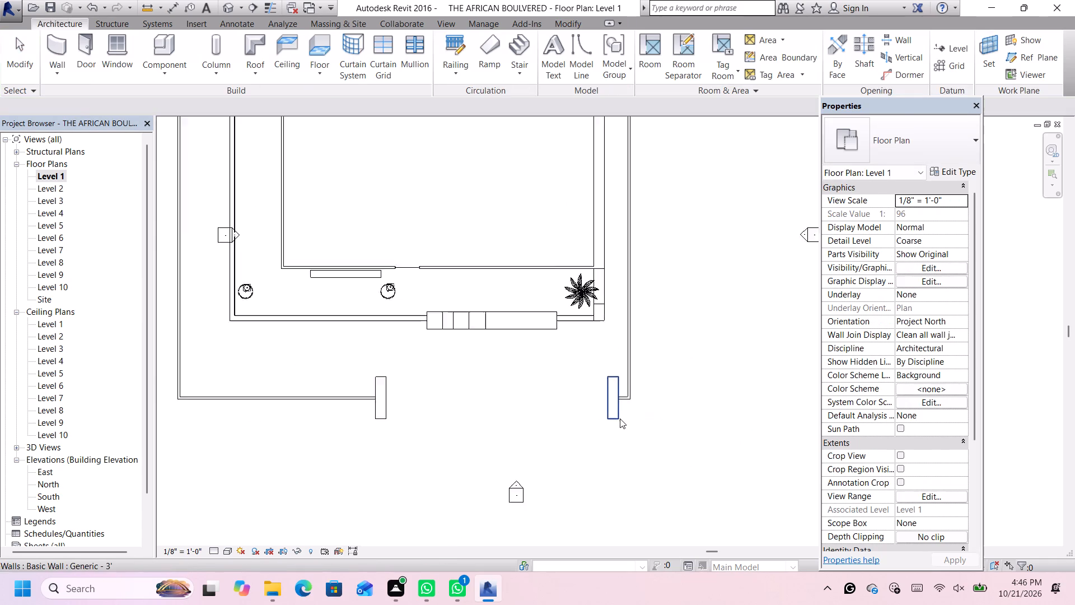
Draw a 20' high Generic - 12" wall running north-south between the two gate piers, spanning the same depth as the piers.
scroll(620, 418, down, 2)
scroll(553, 439, down, 2)
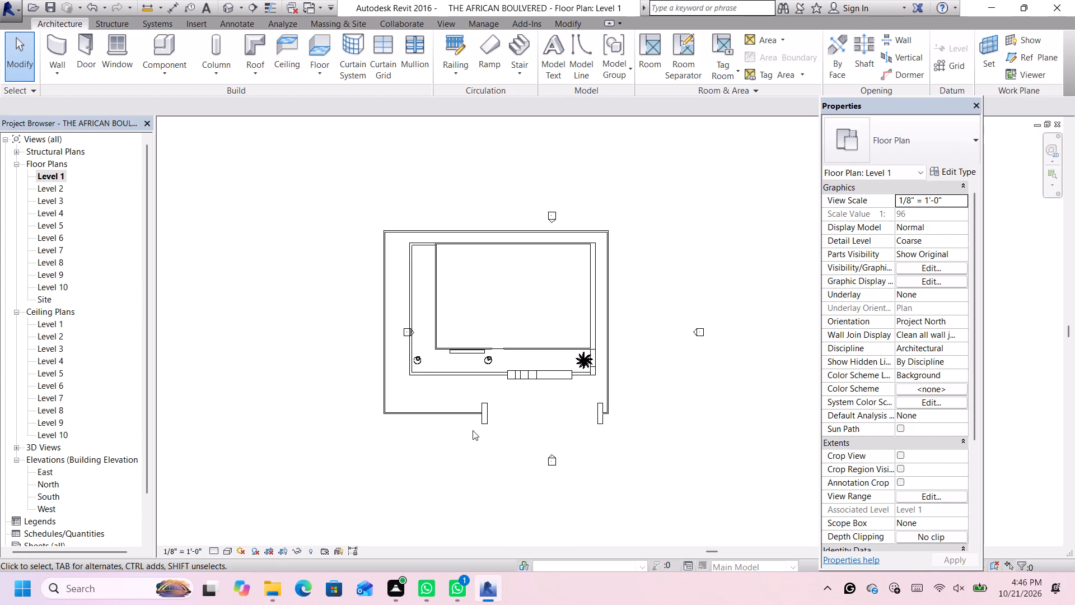
scroll(485, 408, up, 2)
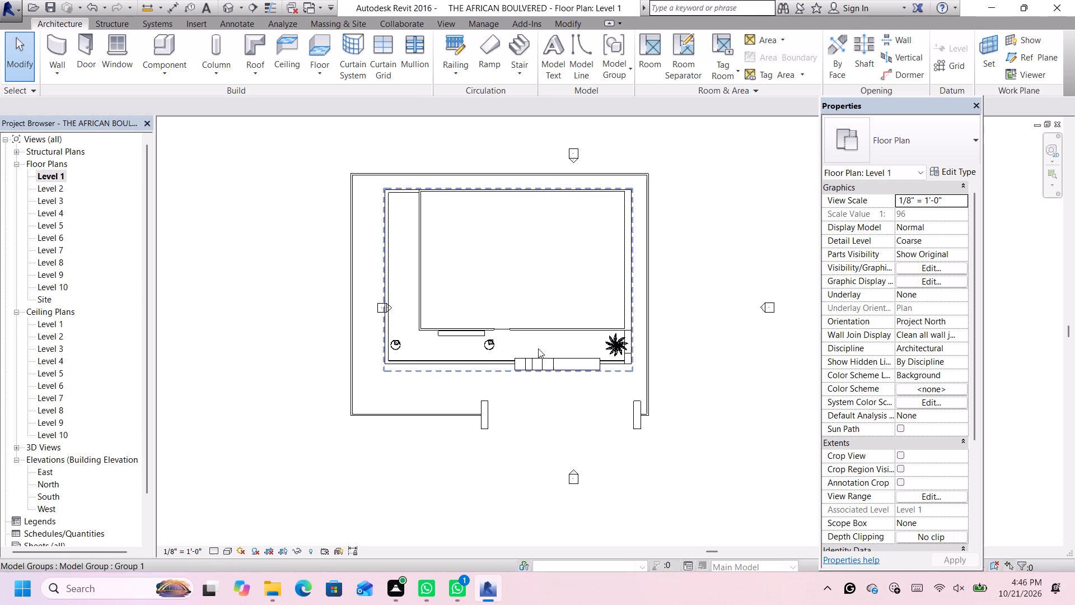
click(64, 39)
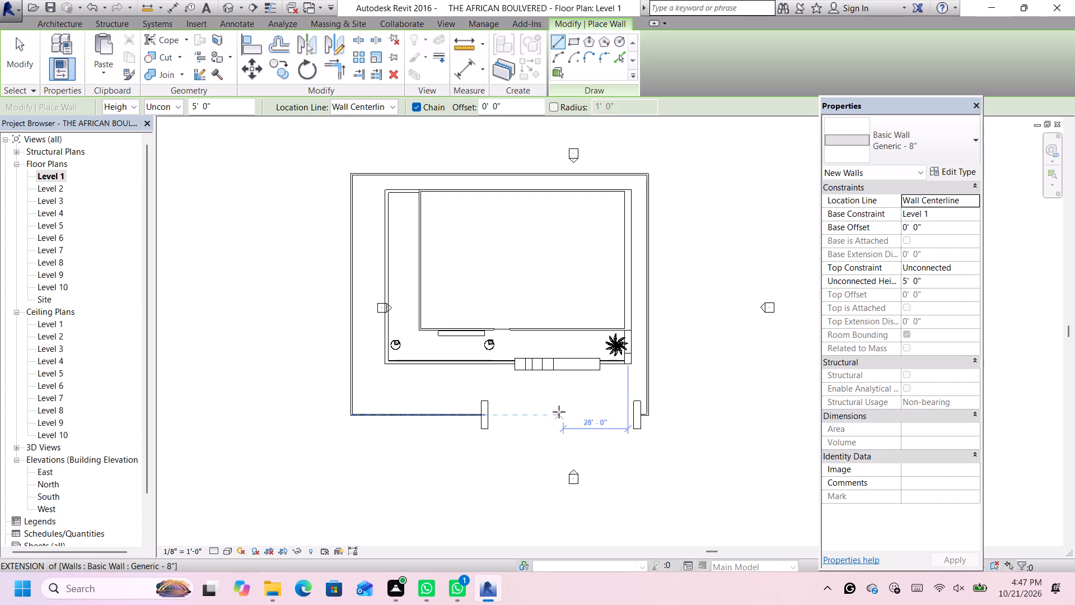
click(235, 106)
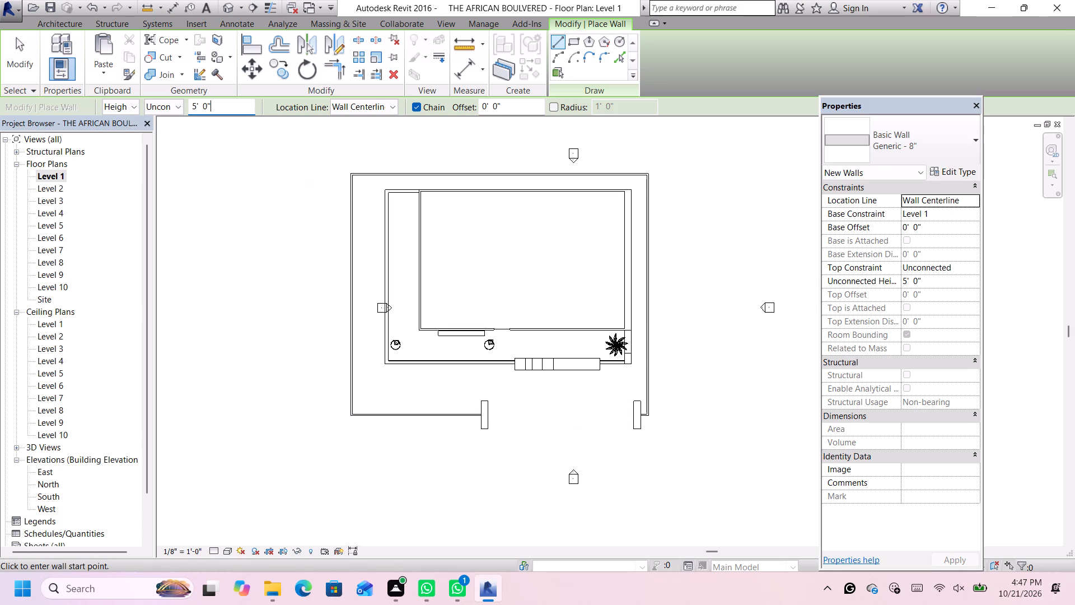
key(BackSpace)
key(BackSpace)
key(BackSpace)
key(BackSpace)
key(BackSpace)
key(BackSpace)
key(BackSpace)
key(BackSpace)
key(BackSpace)
key(BackSpace)
key(BackSpace)
key(BackSpace)
key(BackSpace)
key(BackSpace)
text(20')
key(Return)
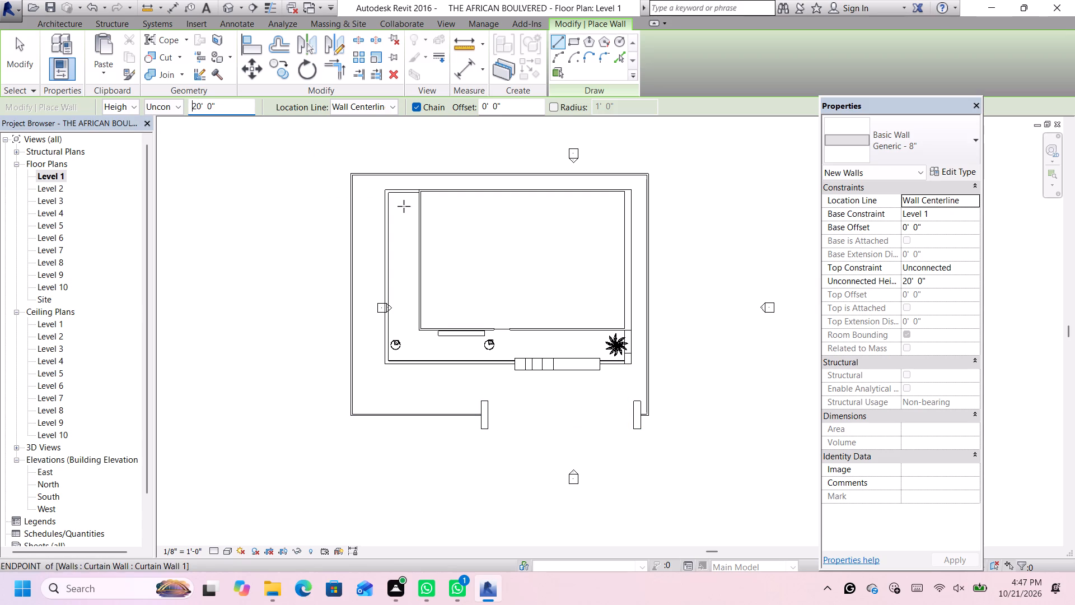
click(947, 155)
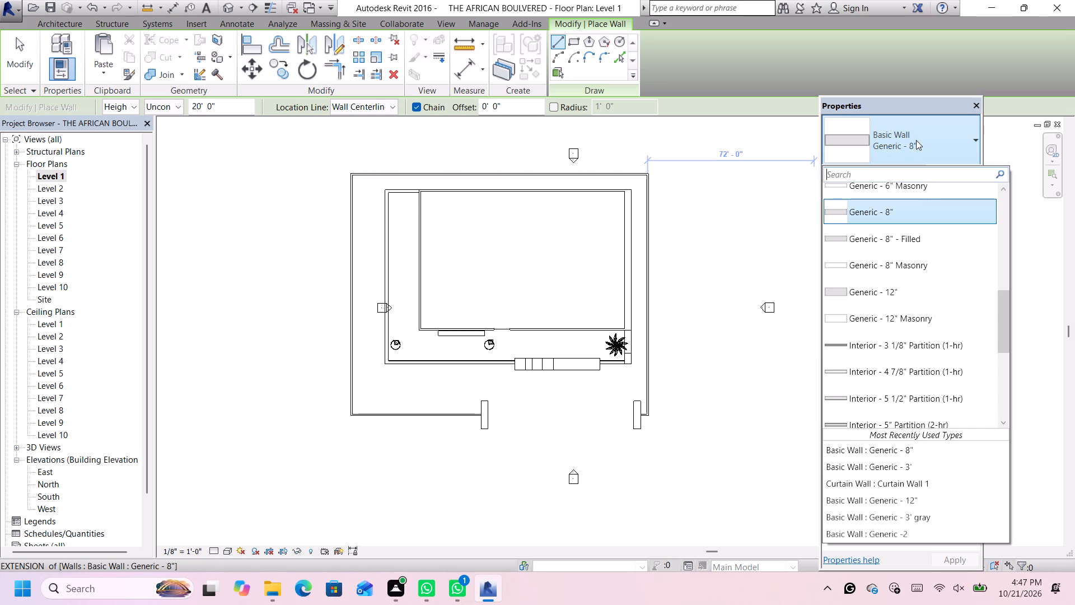
scroll(886, 280, up, 1)
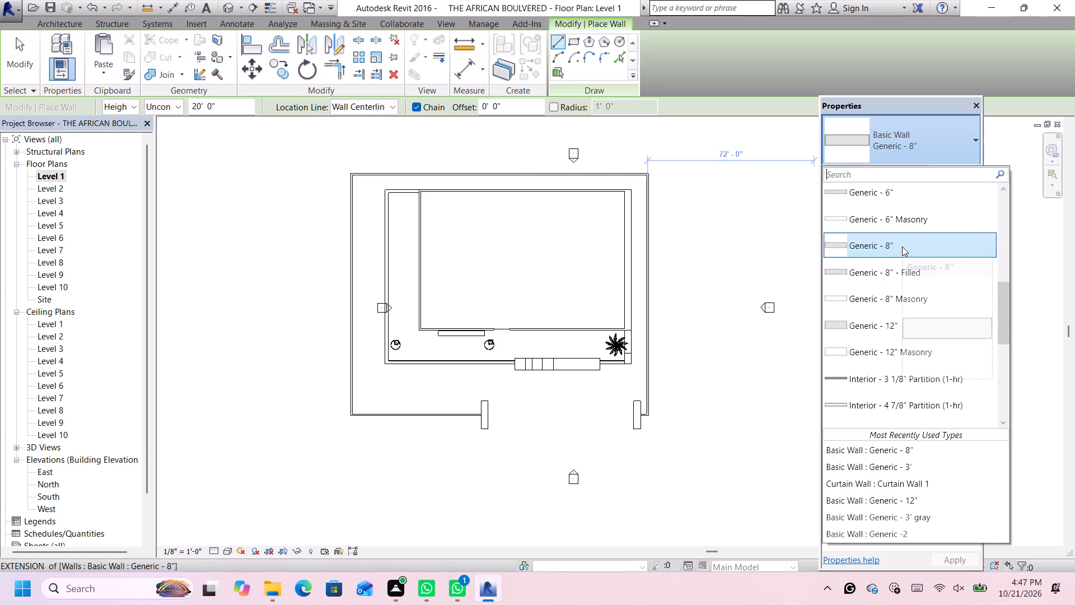
click(902, 246)
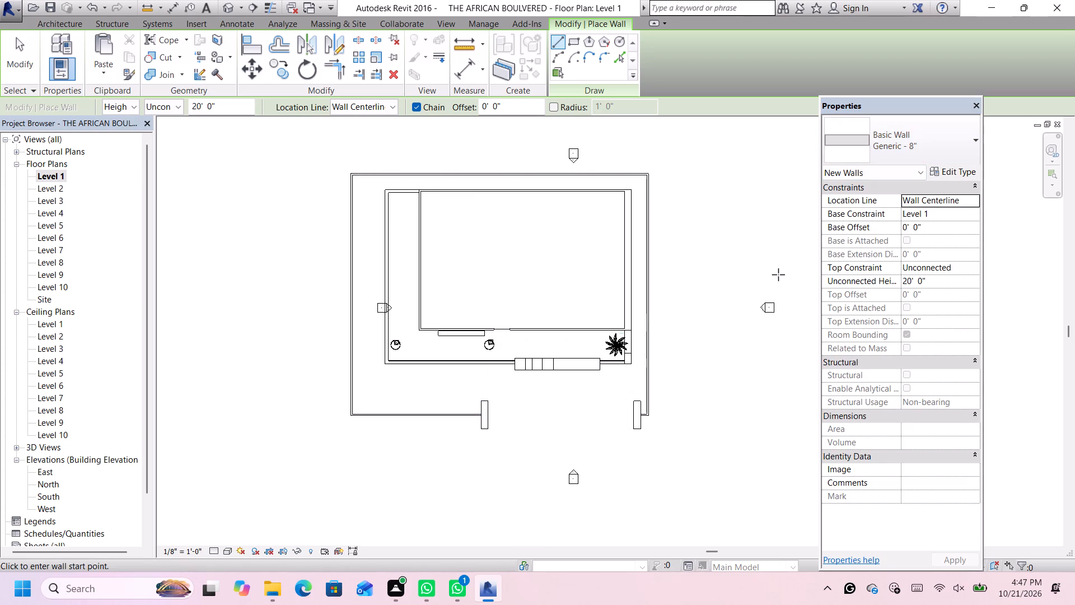
click(898, 150)
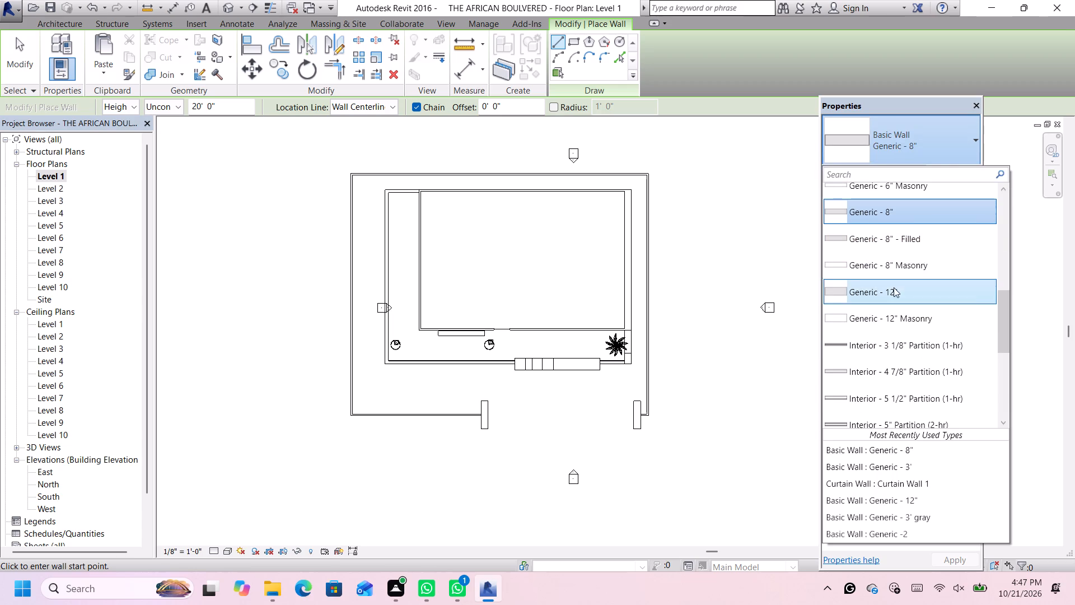
click(895, 291)
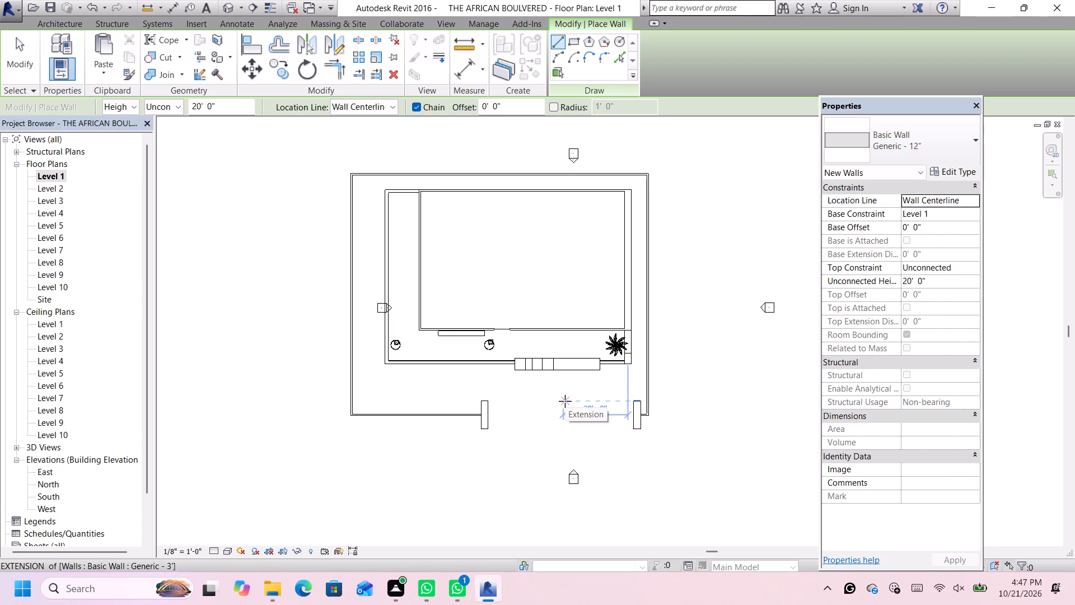
click(570, 401)
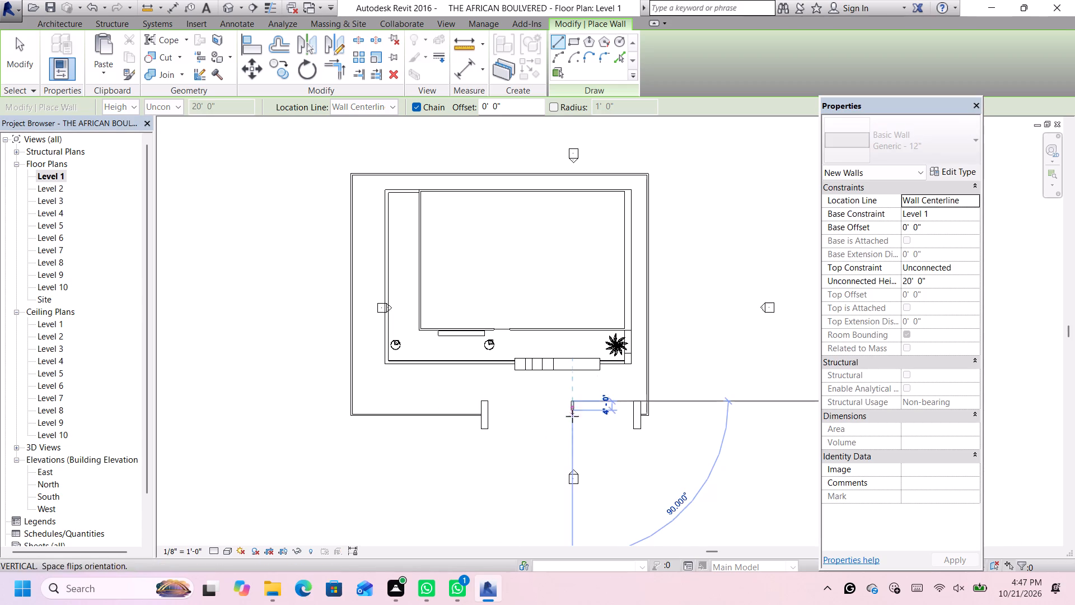
click(578, 430)
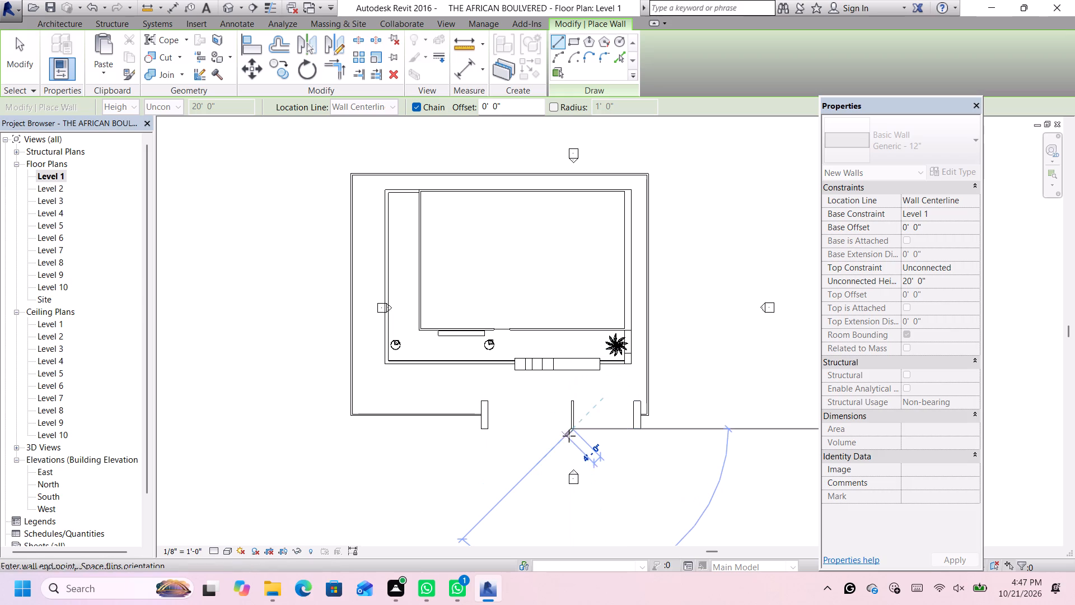
key(Escape)
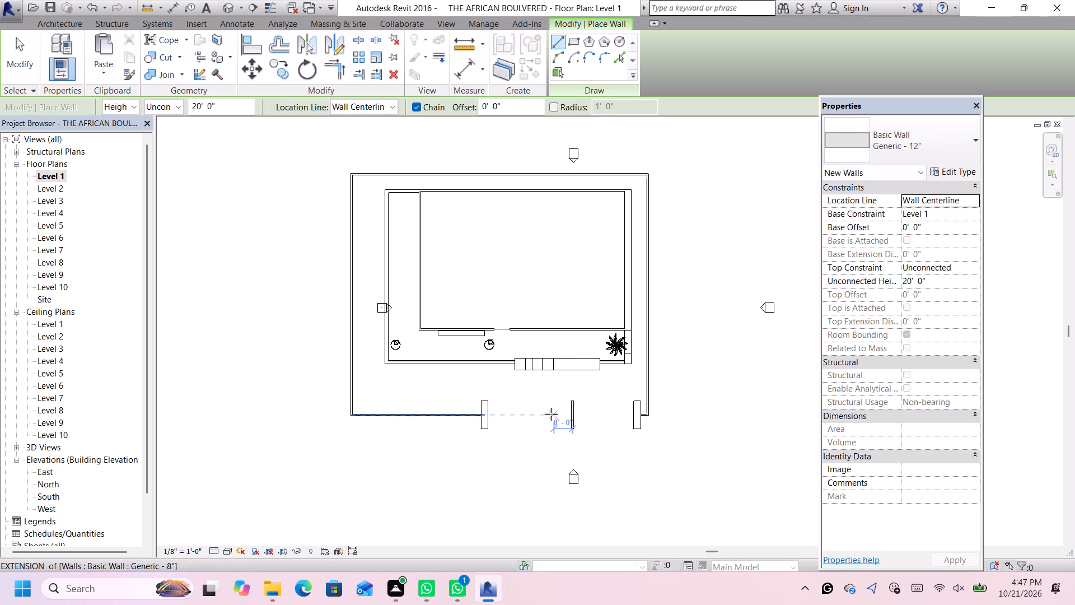
key(space)
key(Escape)
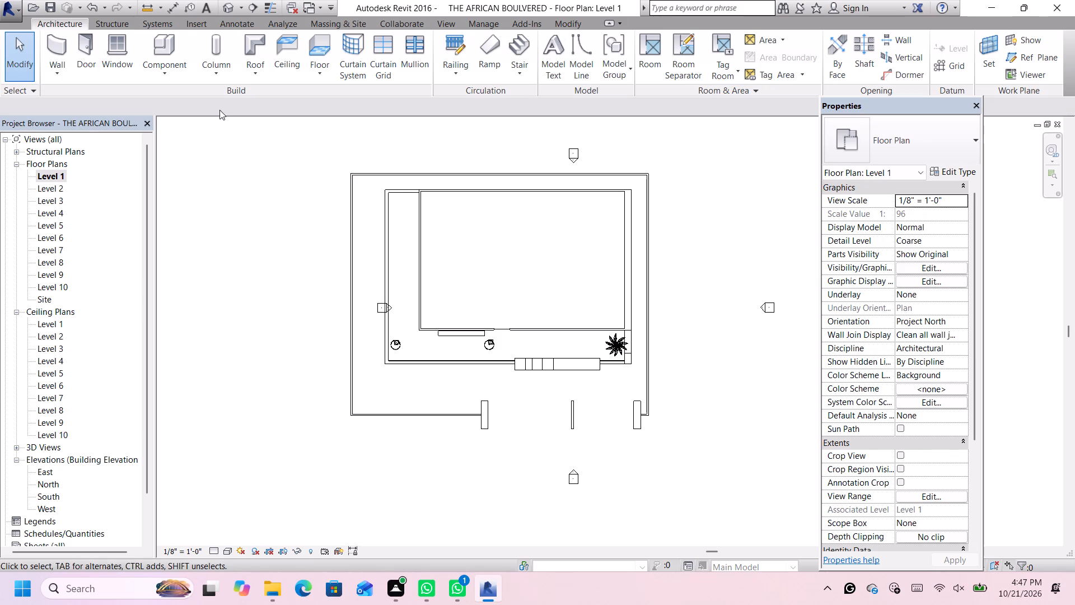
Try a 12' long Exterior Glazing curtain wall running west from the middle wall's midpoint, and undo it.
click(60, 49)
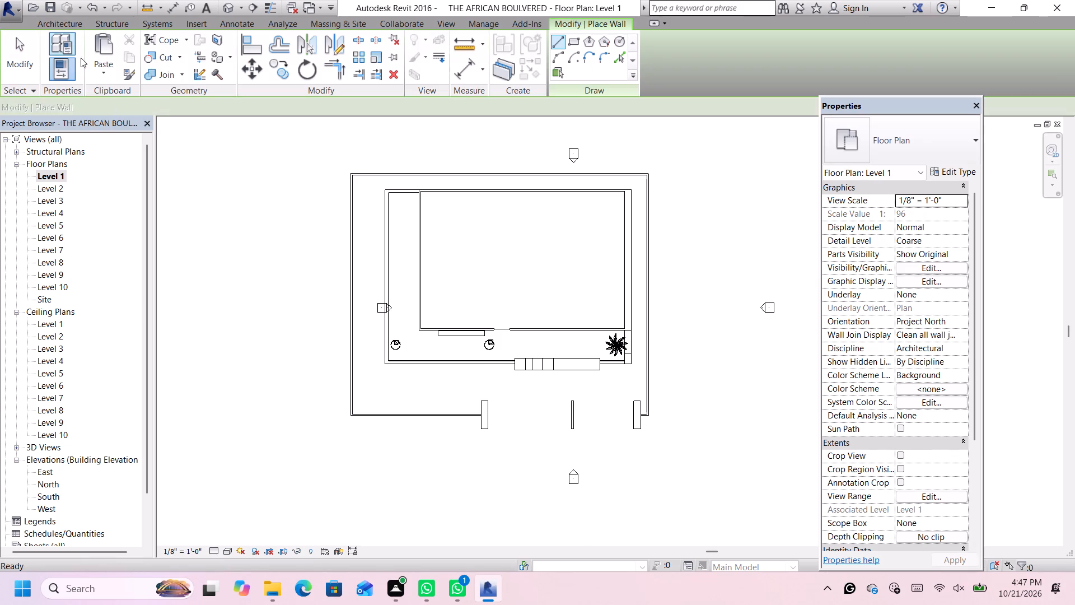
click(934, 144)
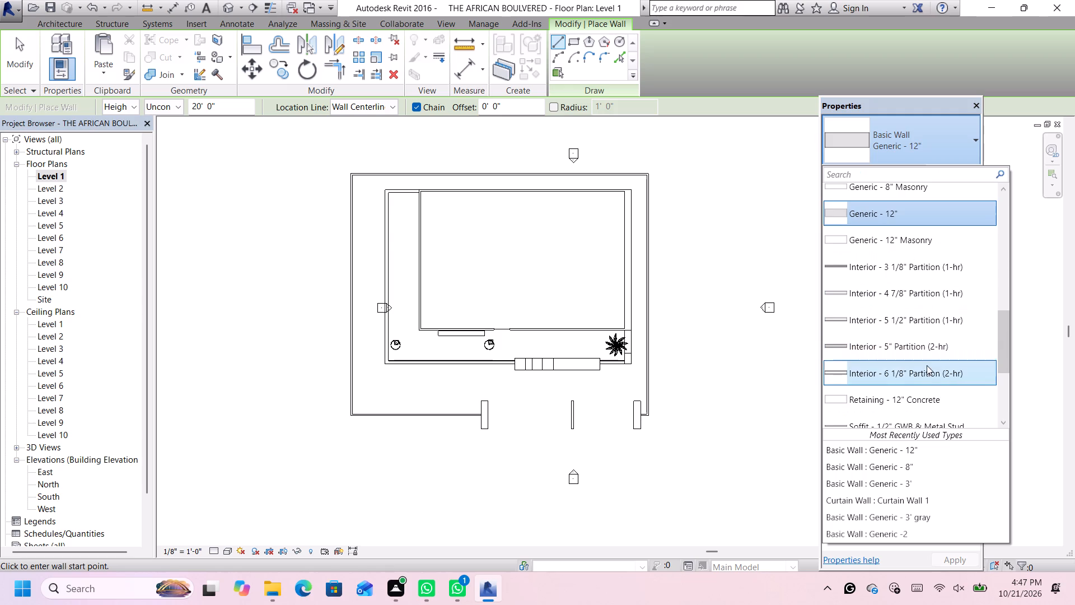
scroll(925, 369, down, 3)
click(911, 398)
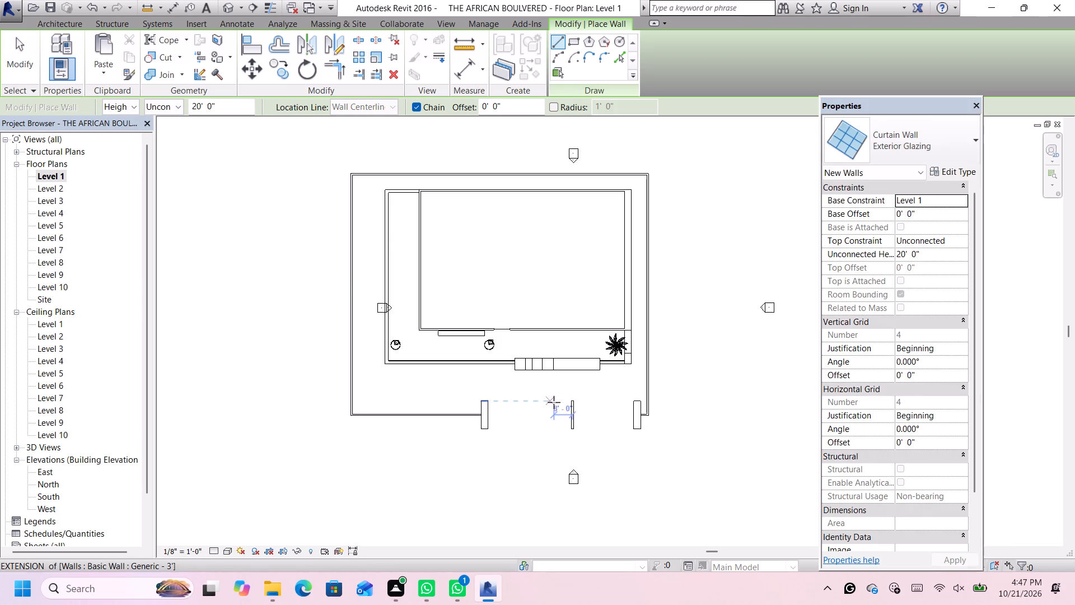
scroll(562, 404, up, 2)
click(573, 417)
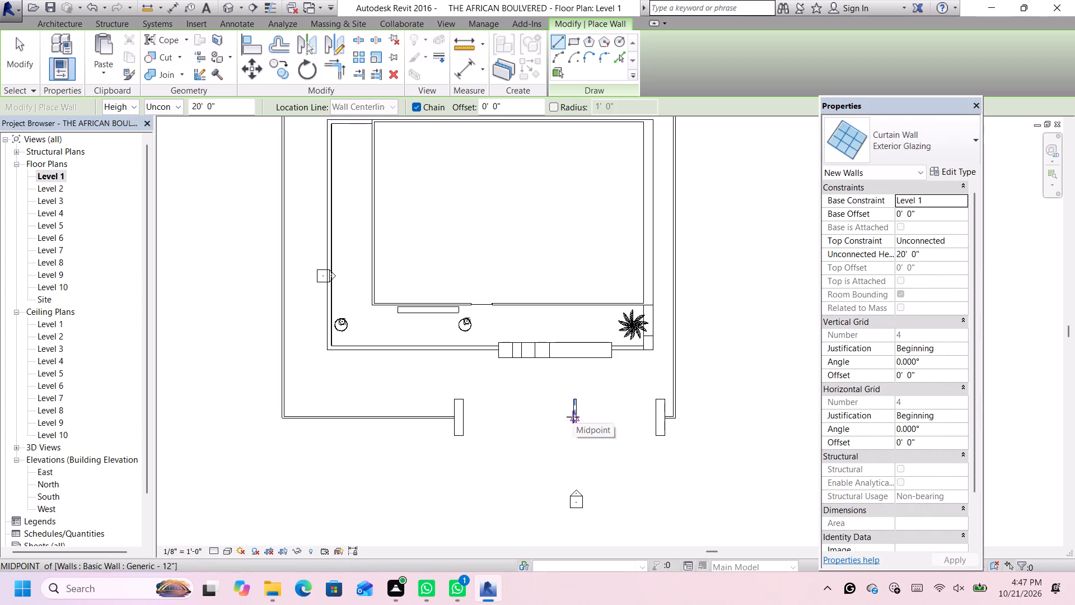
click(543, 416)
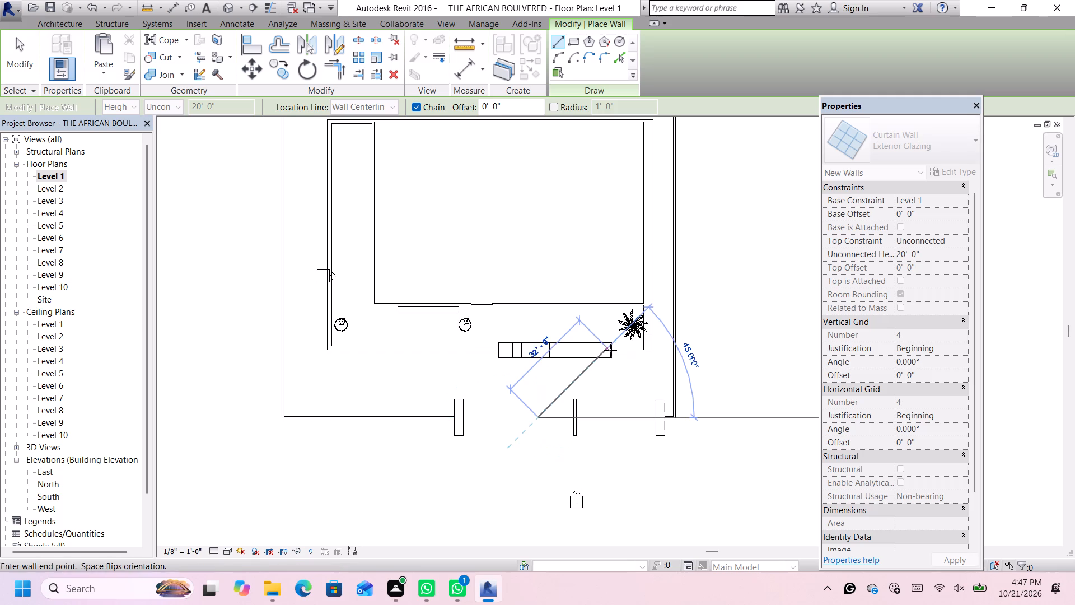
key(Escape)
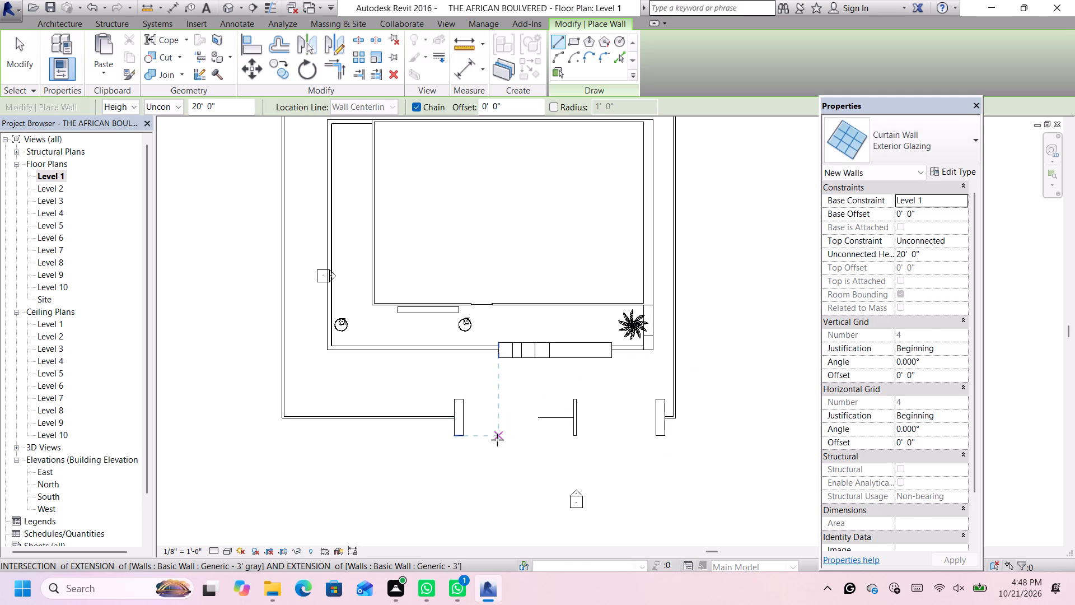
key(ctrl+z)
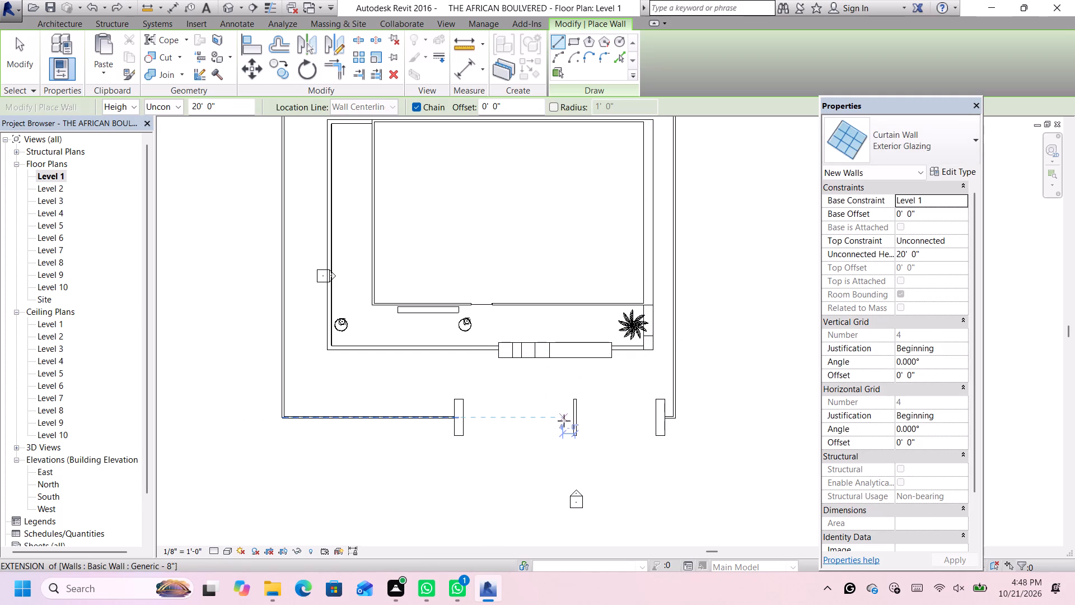
Draw a 20' high Exterior Glazing curtain wall 9' long, running west from the middle wall's midpoint.
scroll(564, 421, up, 1)
click(574, 415)
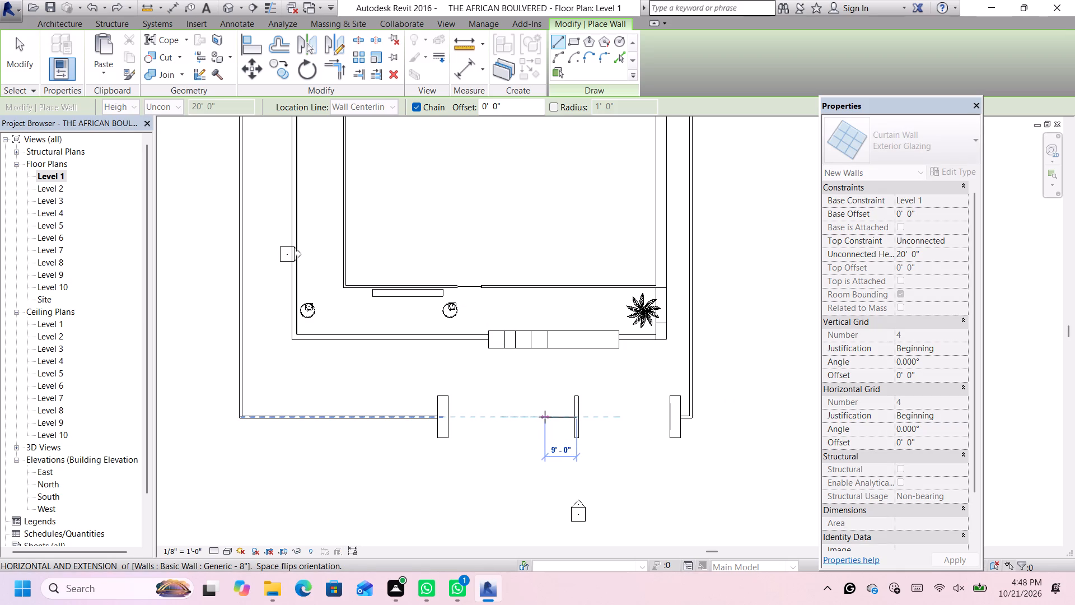
click(545, 417)
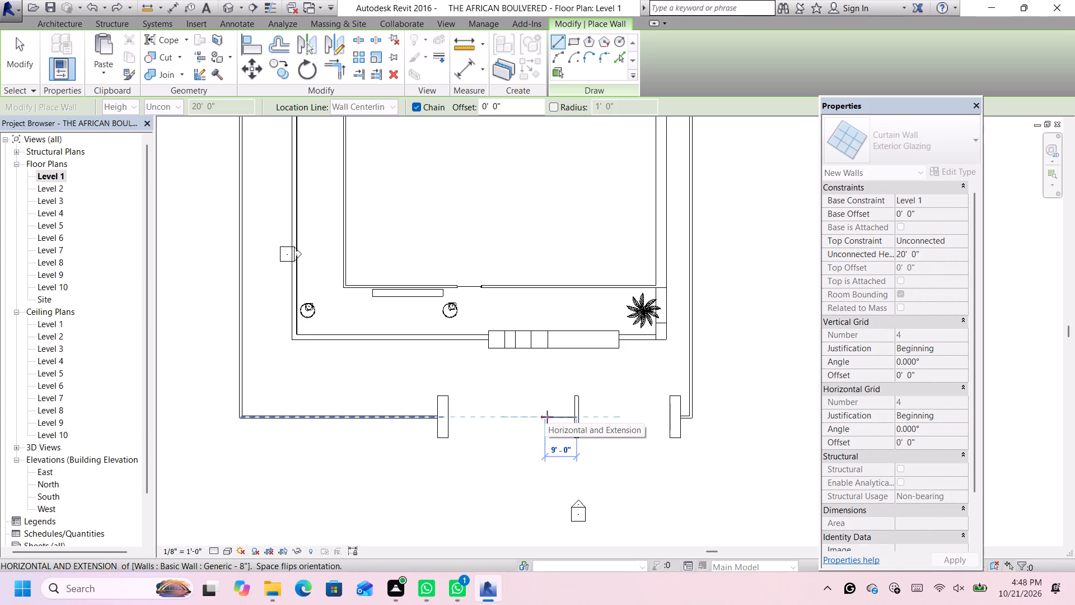
key(Escape)
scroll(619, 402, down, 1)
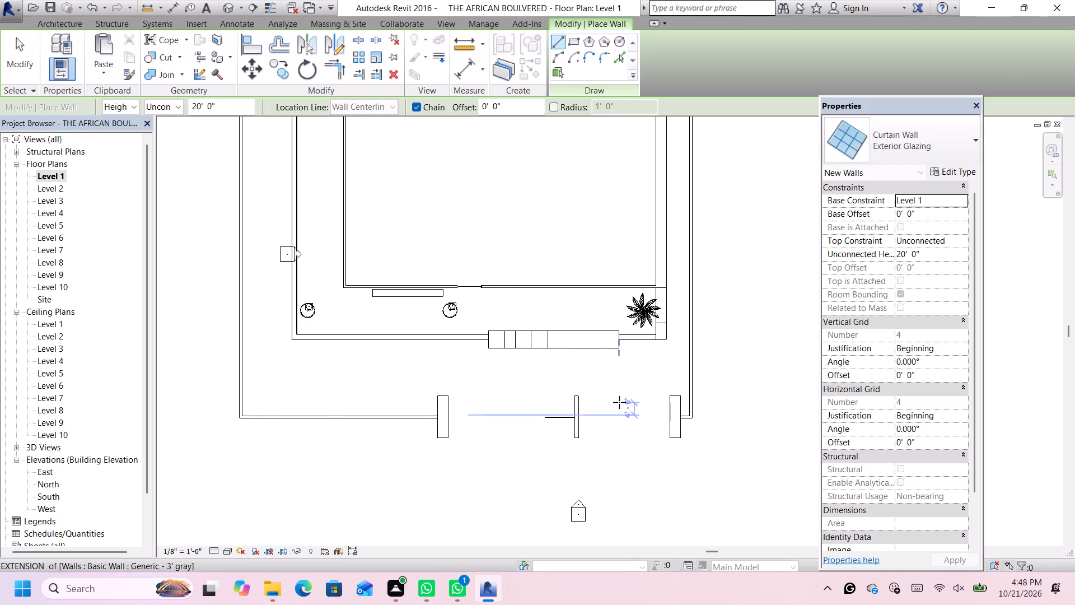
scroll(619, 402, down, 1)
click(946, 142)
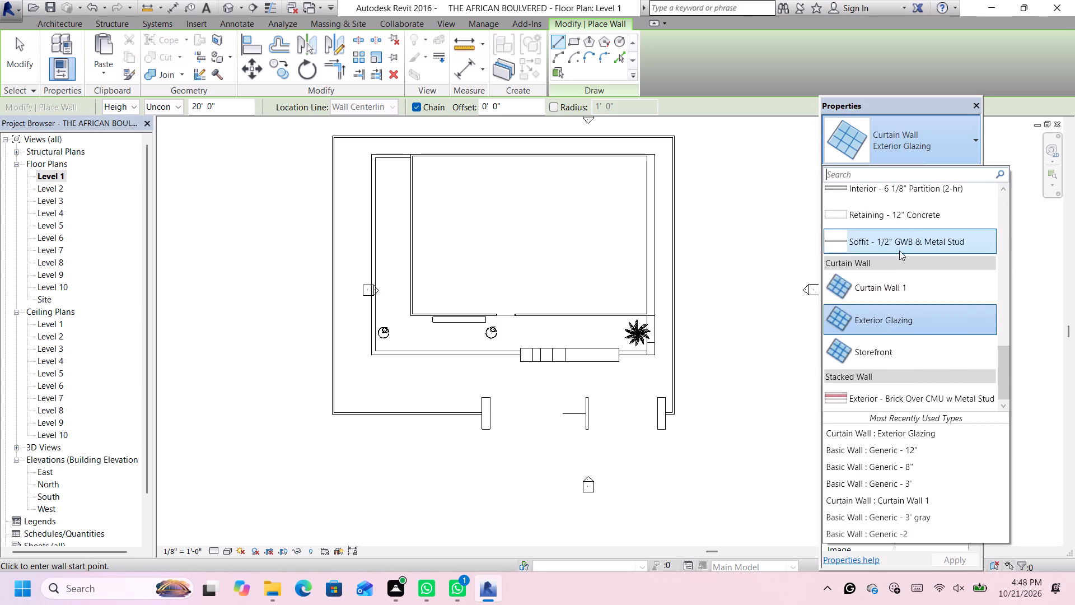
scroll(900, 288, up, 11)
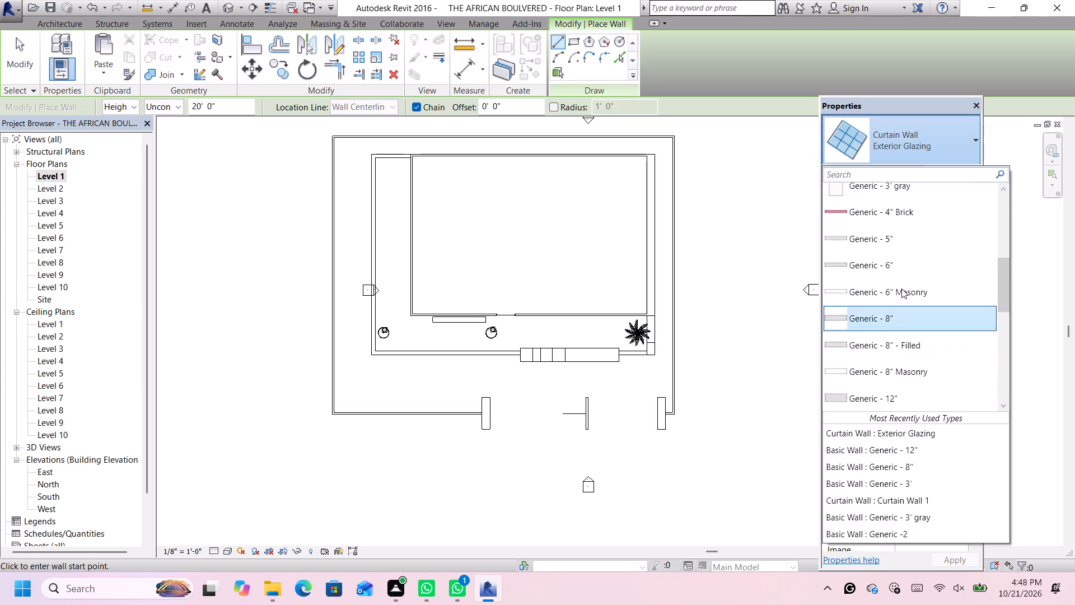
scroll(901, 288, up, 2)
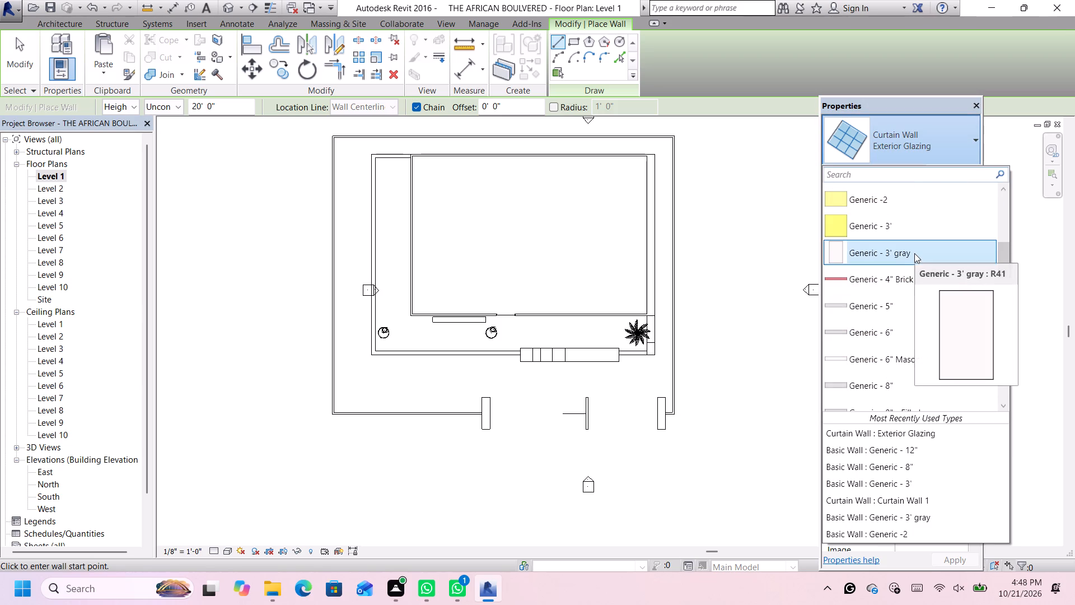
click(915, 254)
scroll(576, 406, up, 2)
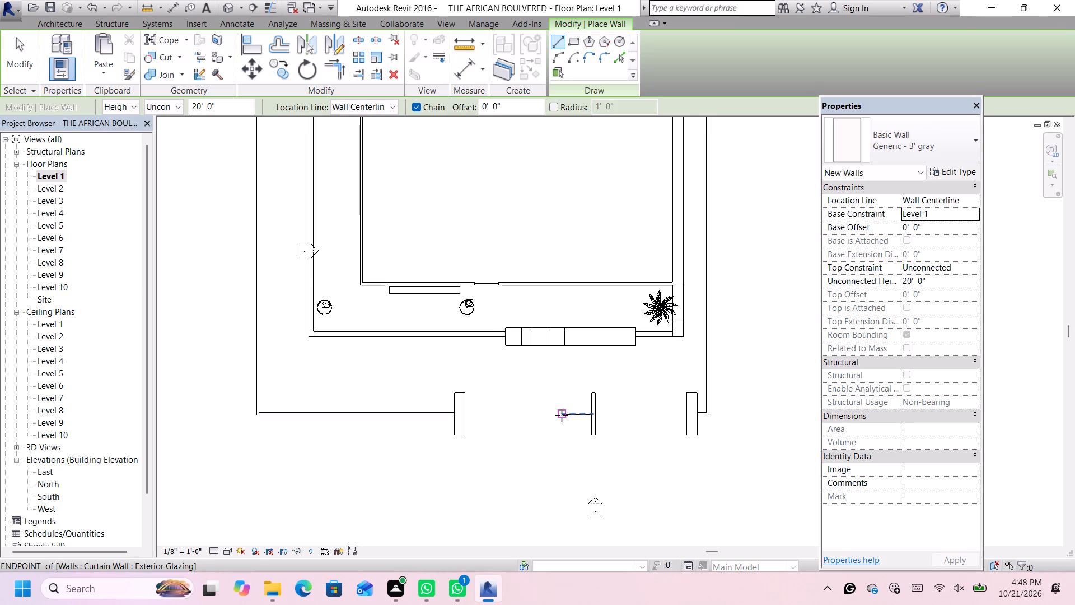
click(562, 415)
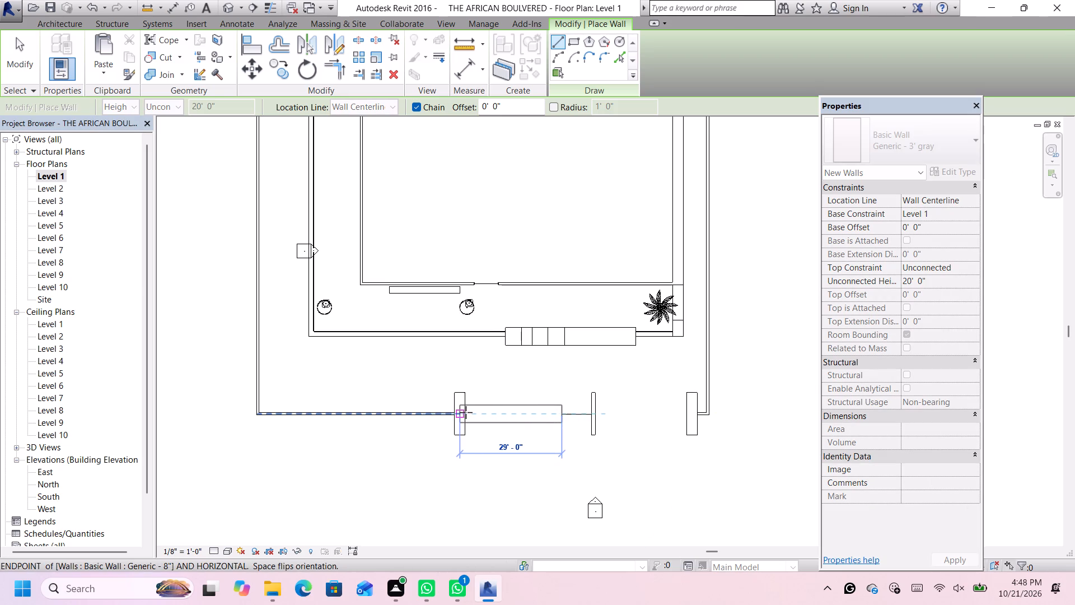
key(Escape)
Draw a 20' high Generic -2 wall about 27'-6" long from the west end of the gate glazing to the west pier.
click(902, 142)
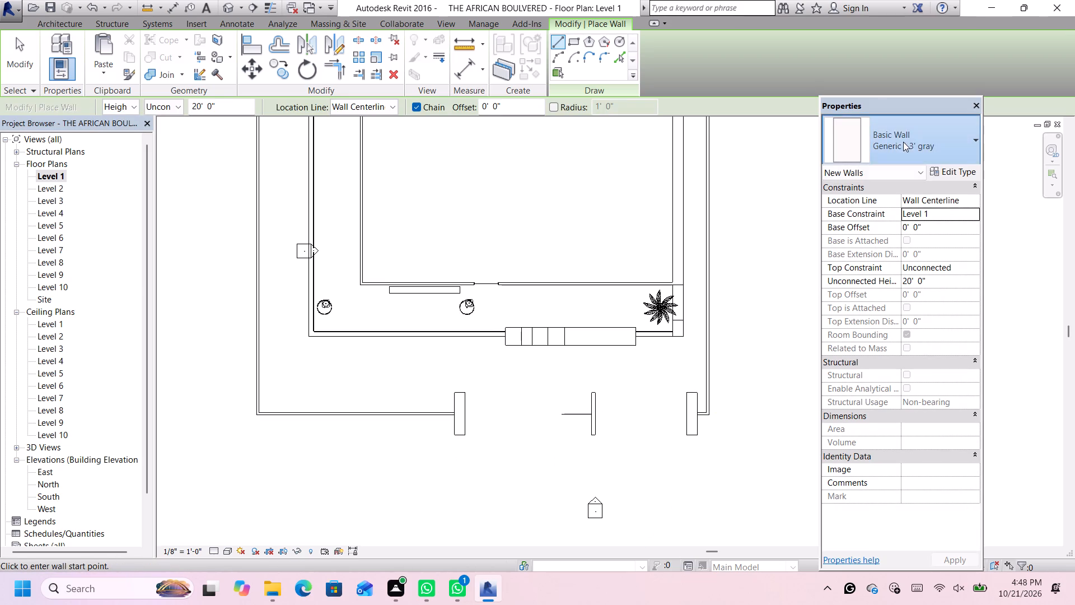
scroll(909, 285, up, 2)
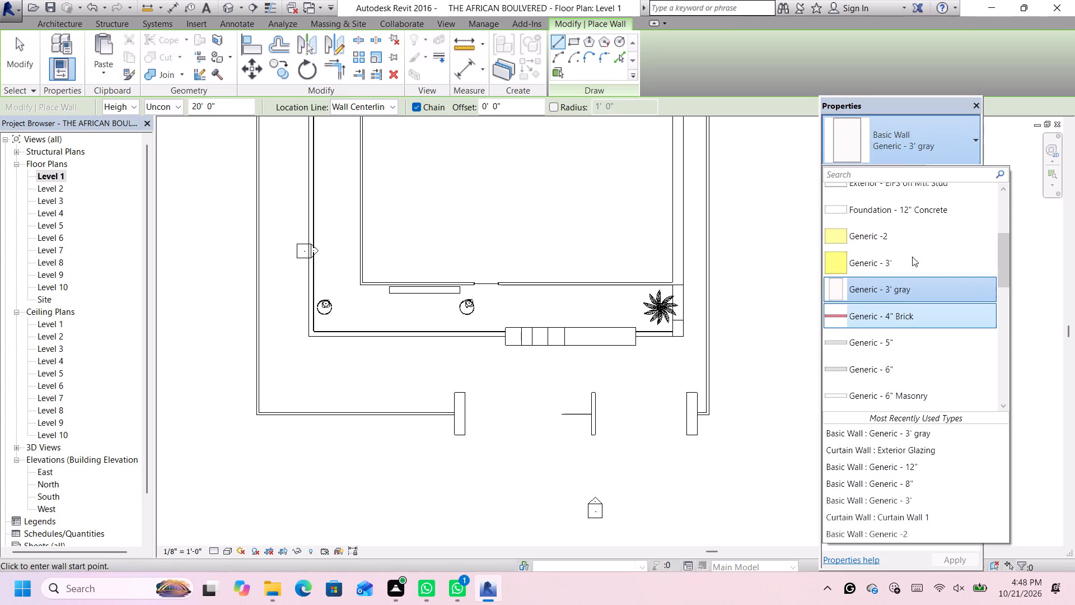
click(912, 245)
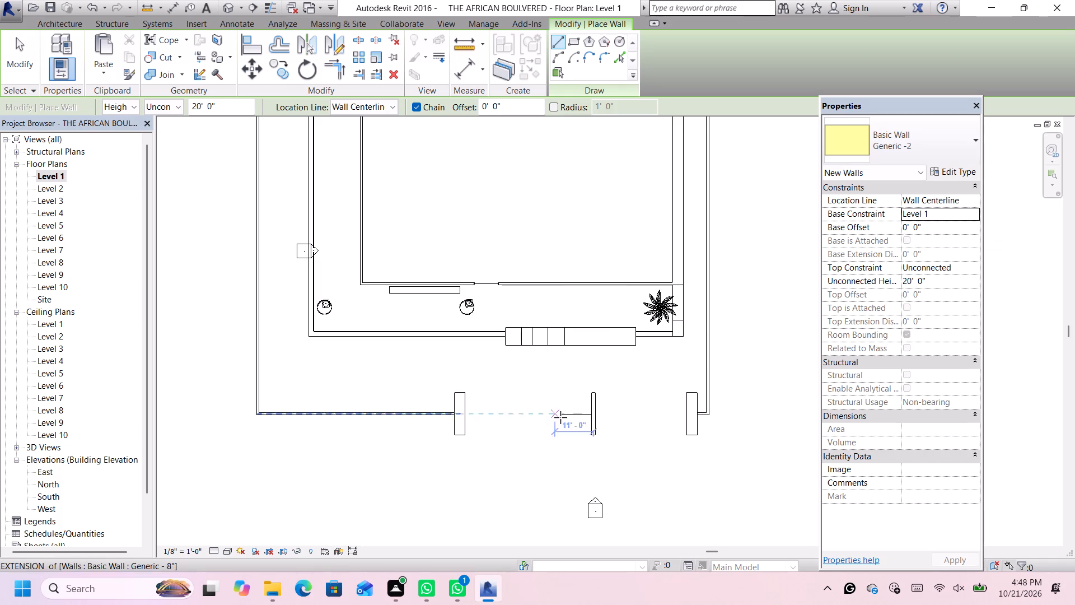
click(561, 415)
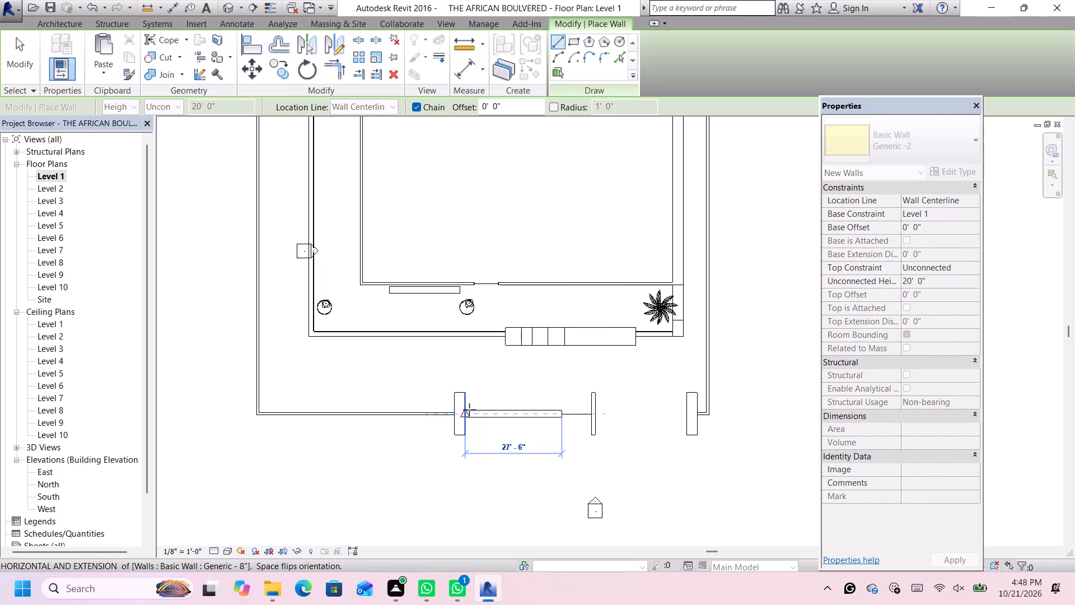
click(468, 412)
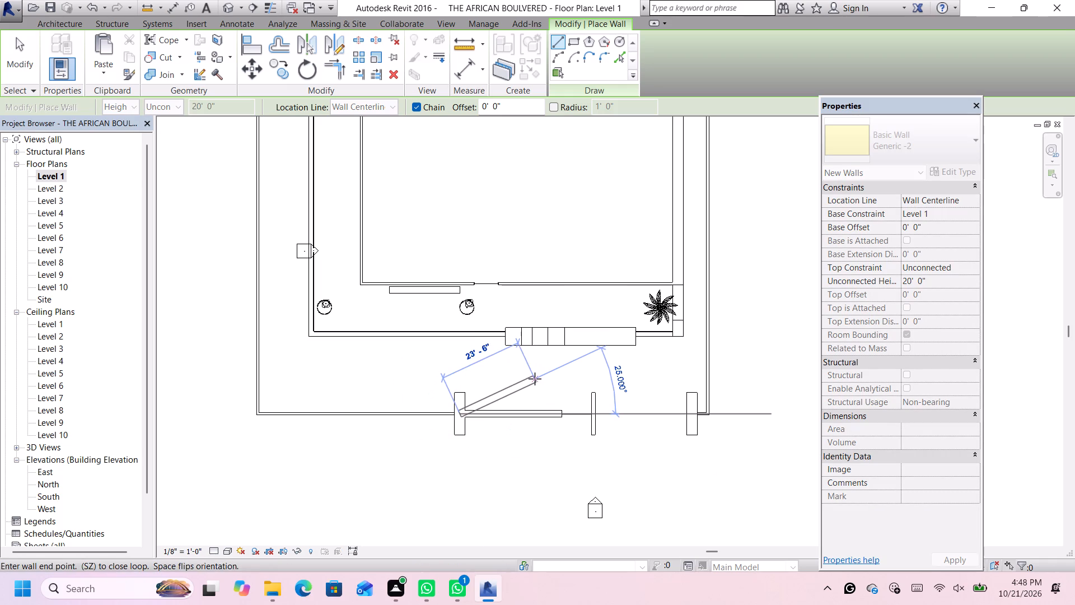
key(Escape)
scroll(535, 379, down, 3)
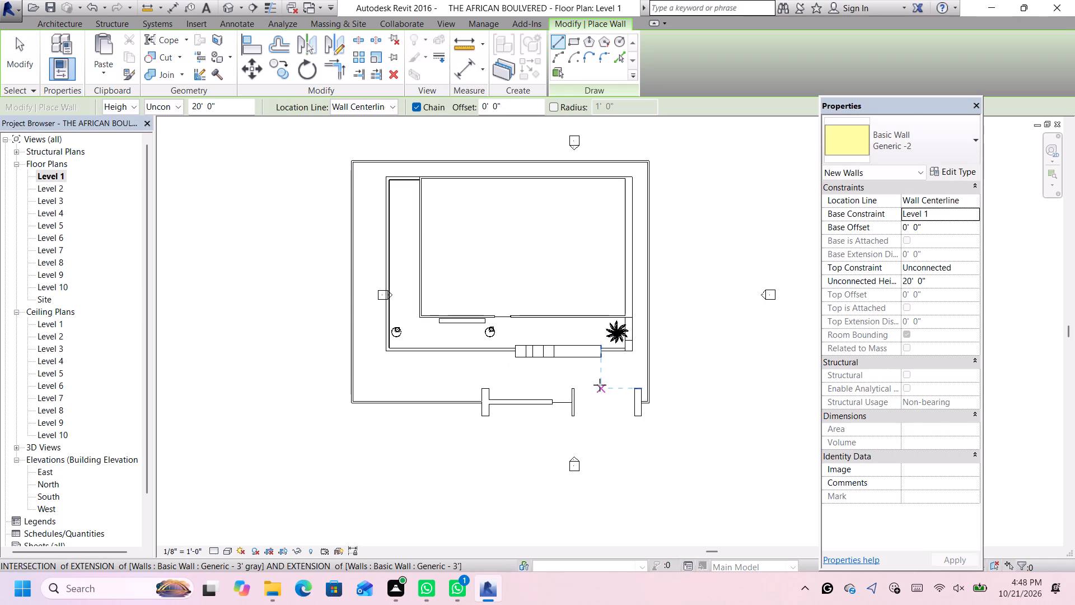
key(space)
key(space)
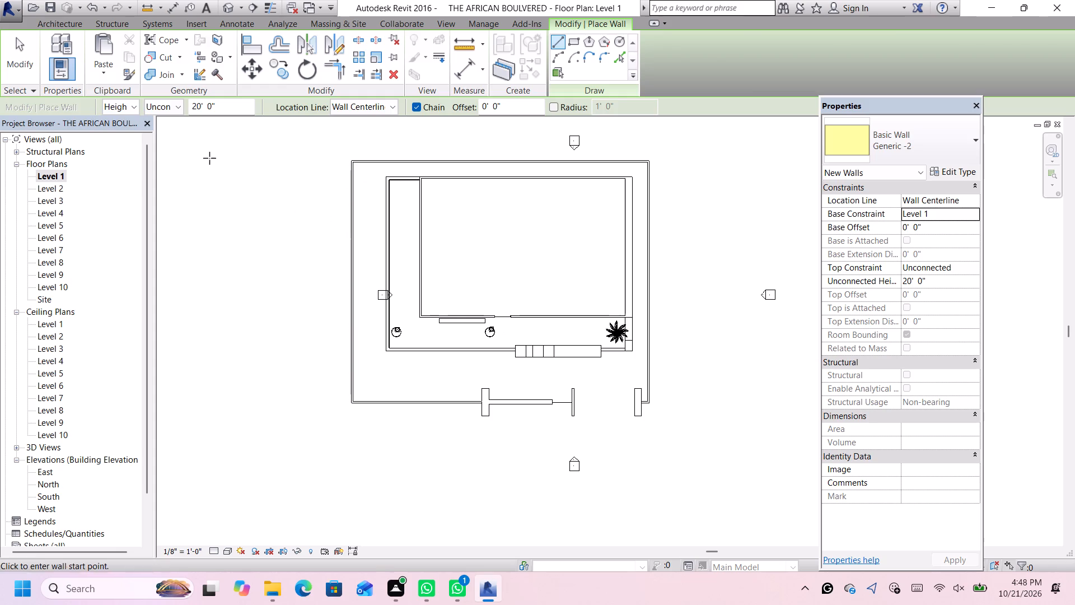
key(Escape)
Create a 36' by 12' rectangular Generic - 3' floor at 0' height offset on Level 1, between the west pier and the middle wall.
click(325, 59)
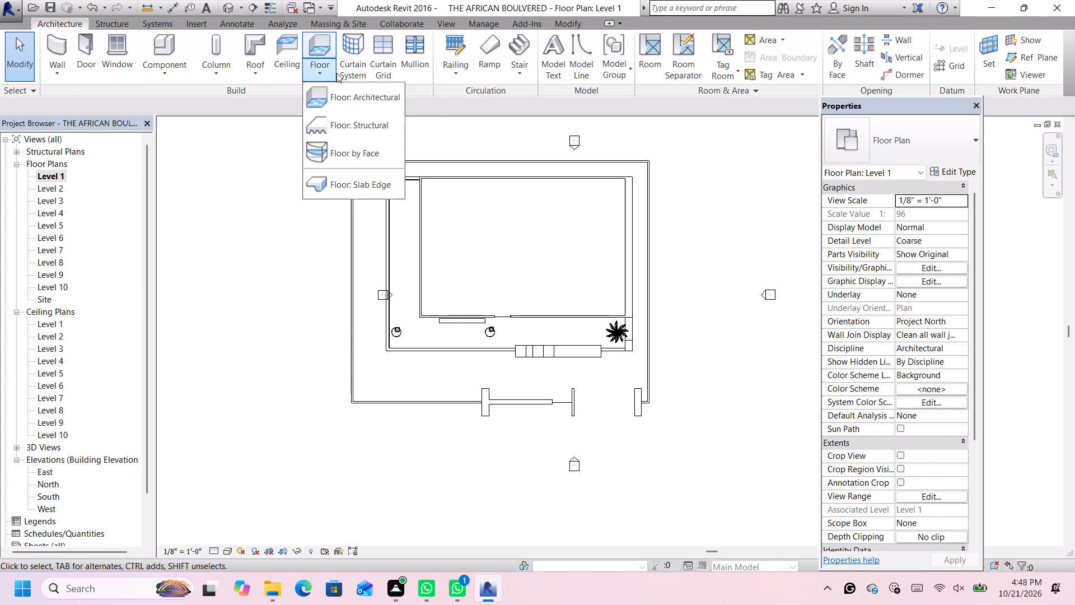
click(319, 43)
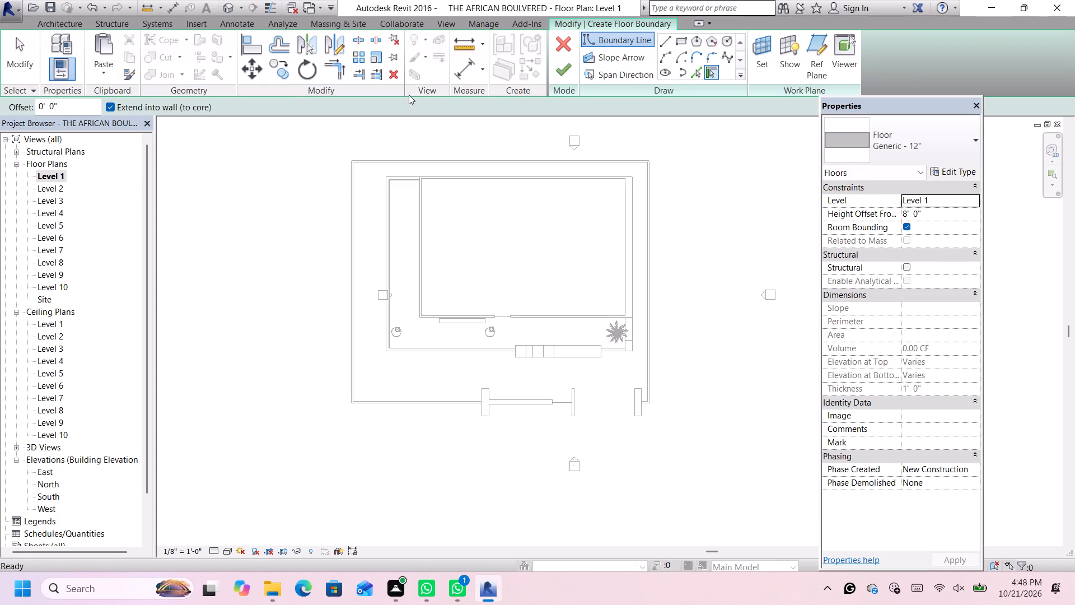
click(929, 137)
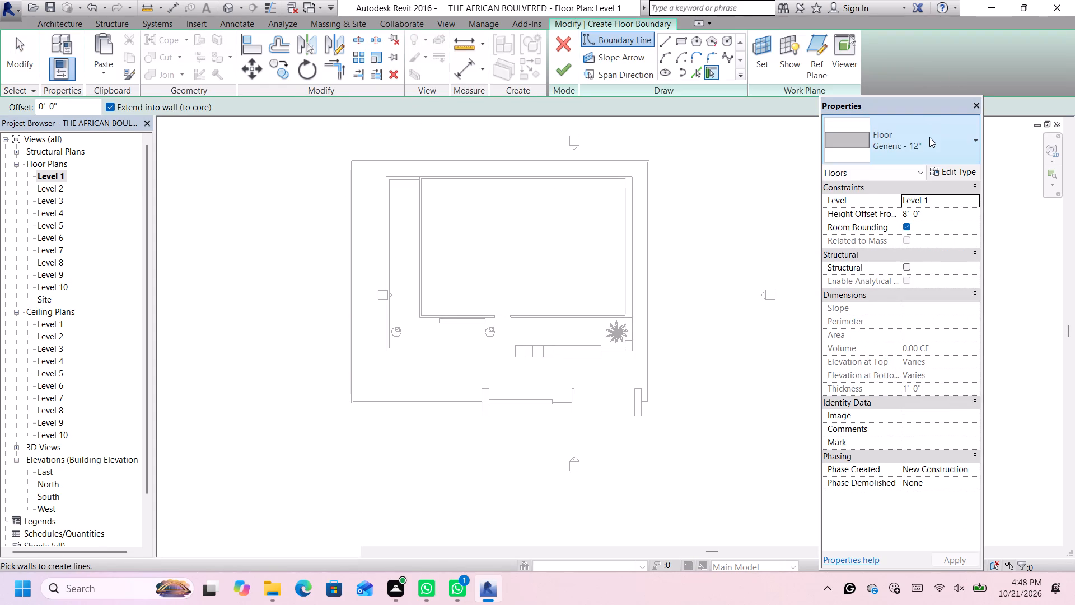
click(896, 205)
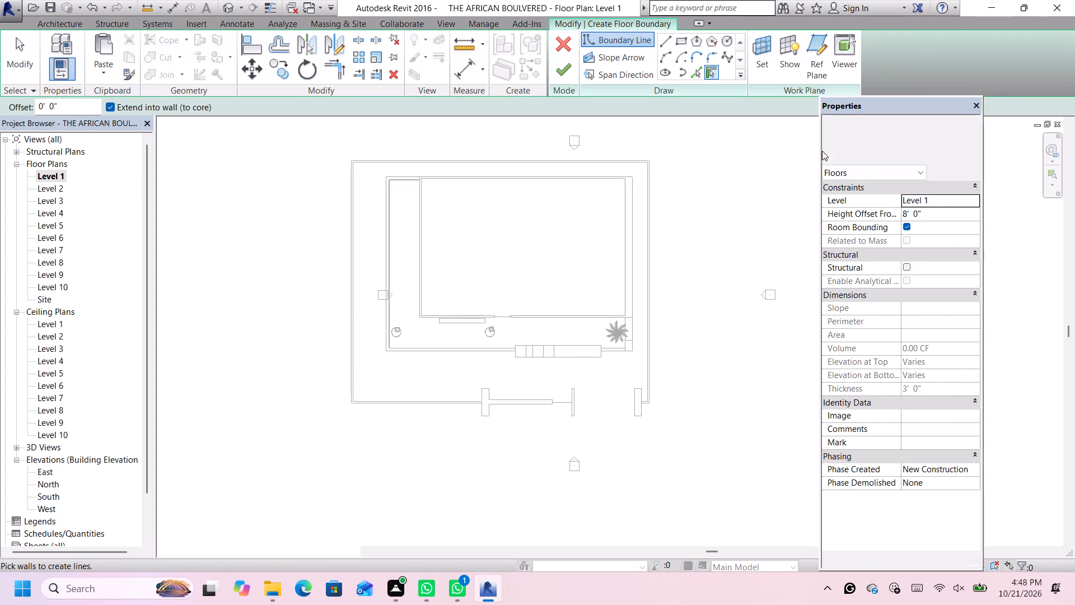
scroll(484, 379, up, 5)
scroll(589, 367, down, 3)
scroll(717, 439, up, 2)
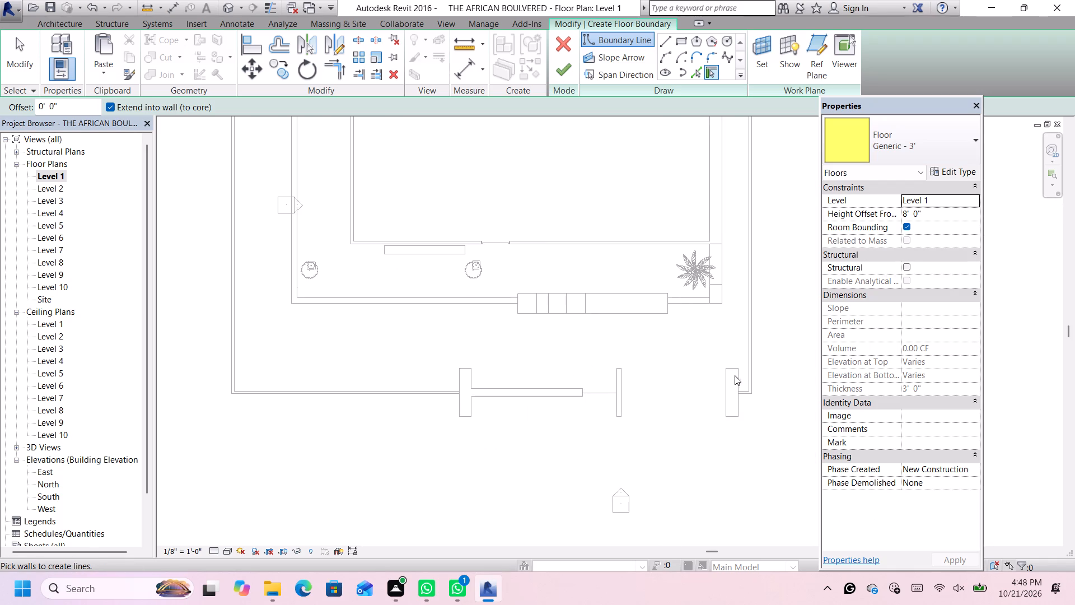
click(943, 213)
key(BackSpace)
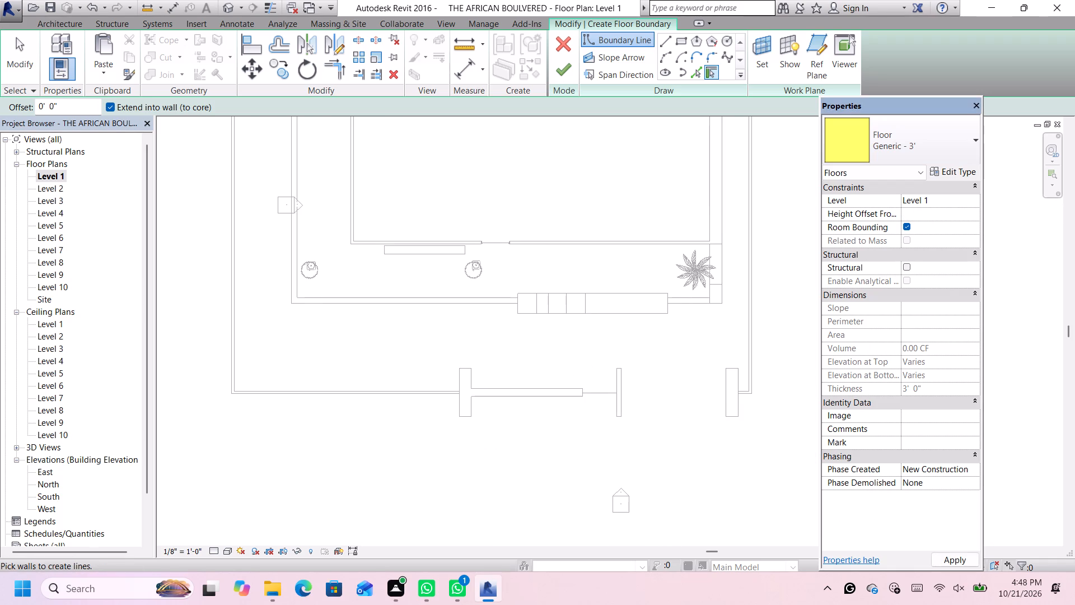
key(0)
key(apostrophe)
key(Return)
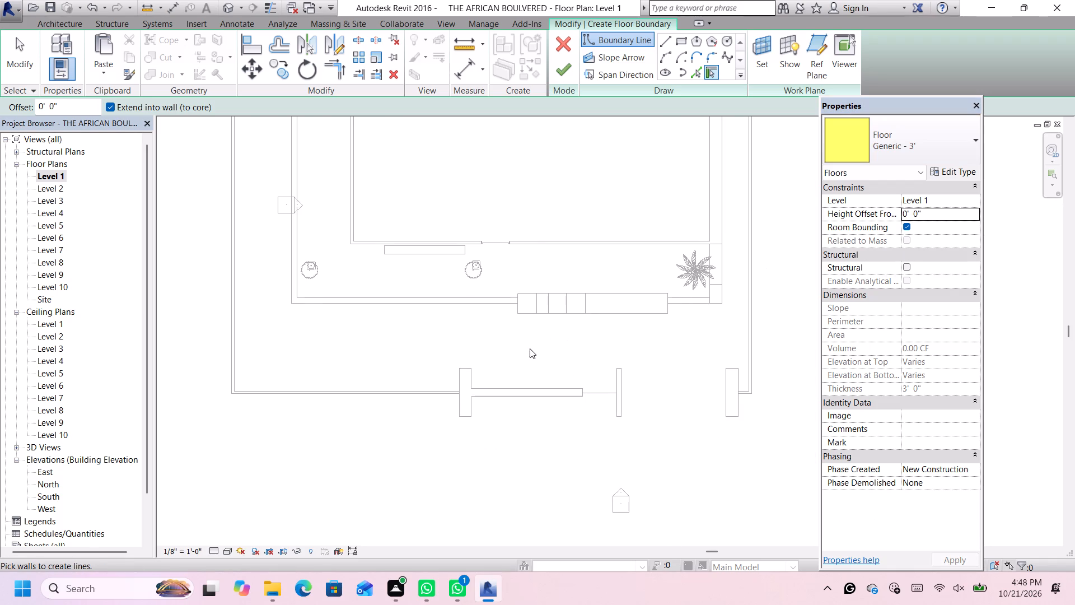
scroll(531, 350, down, 1)
click(678, 41)
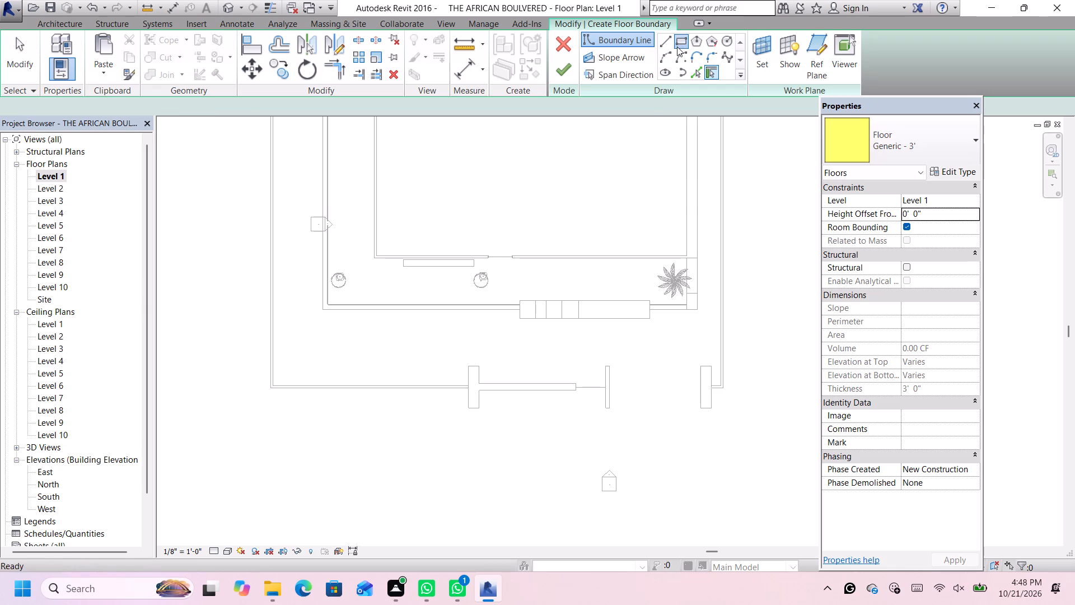
scroll(485, 375, up, 2)
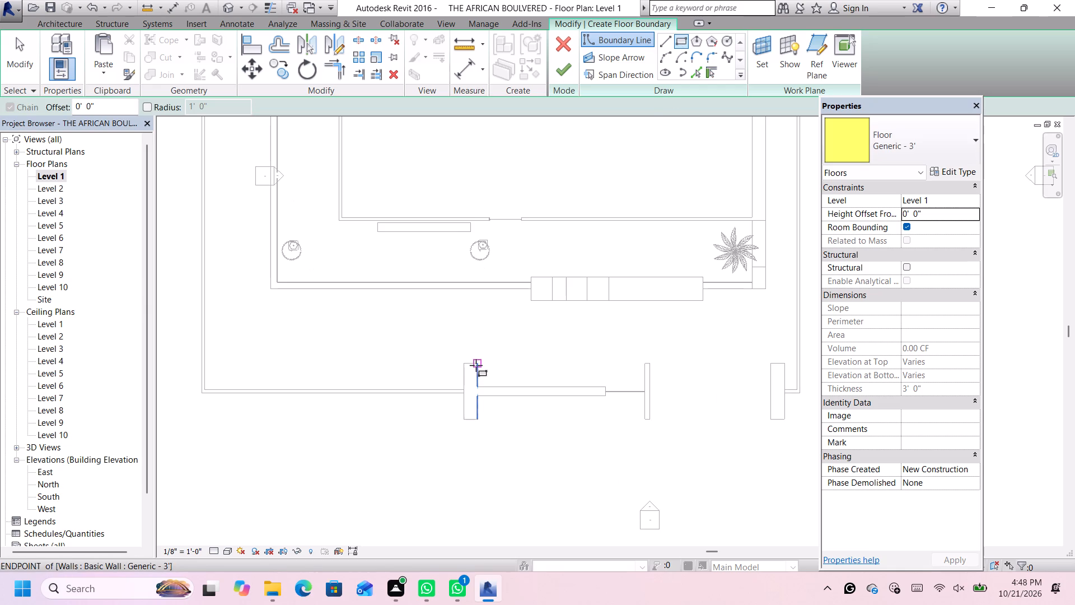
click(476, 365)
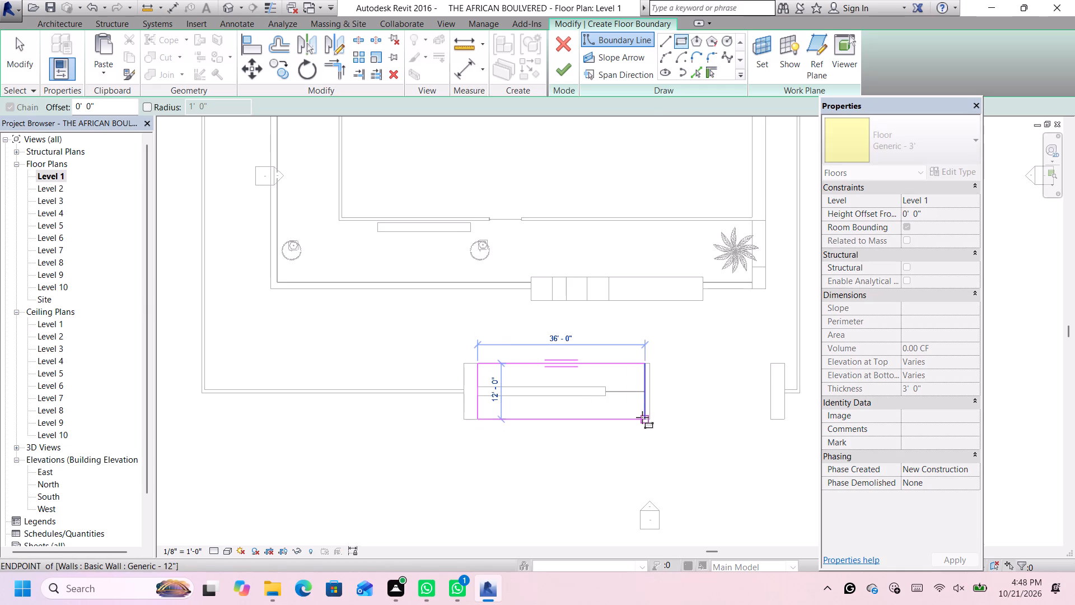
click(642, 417)
scroll(546, 408, down, 4)
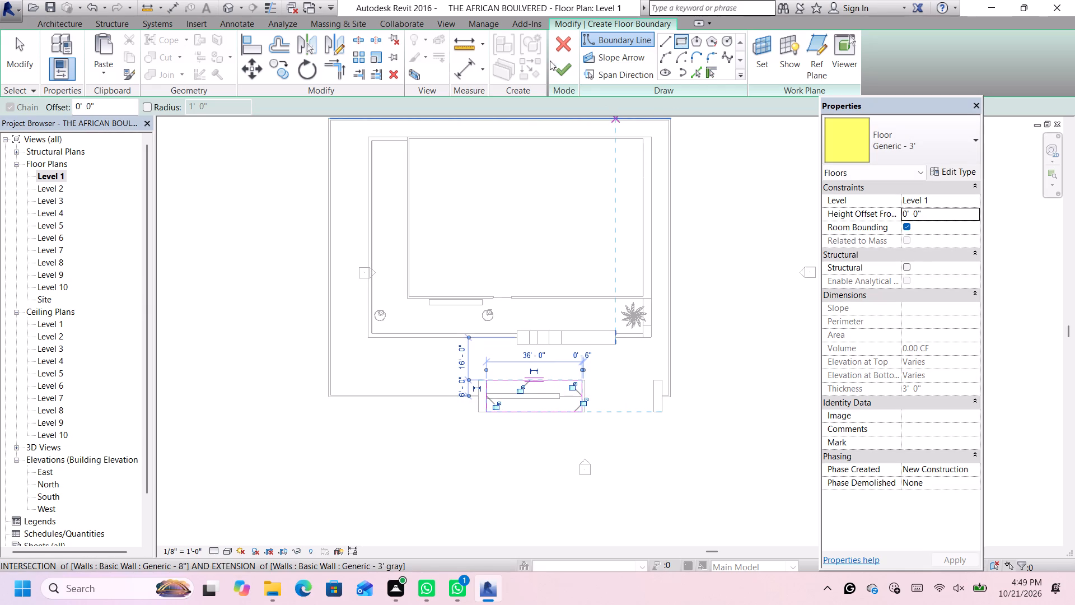
click(554, 63)
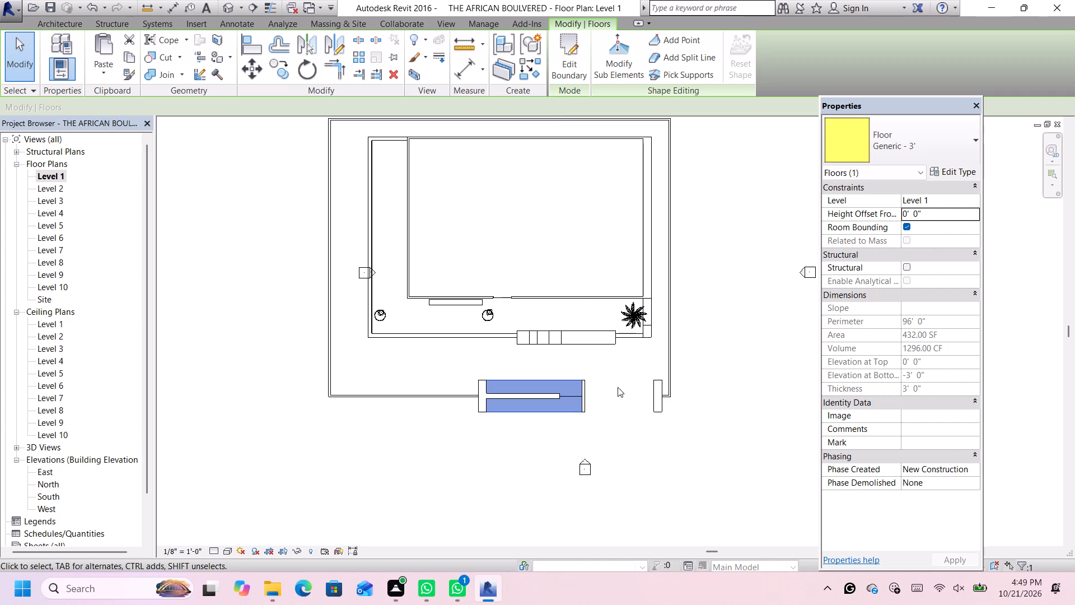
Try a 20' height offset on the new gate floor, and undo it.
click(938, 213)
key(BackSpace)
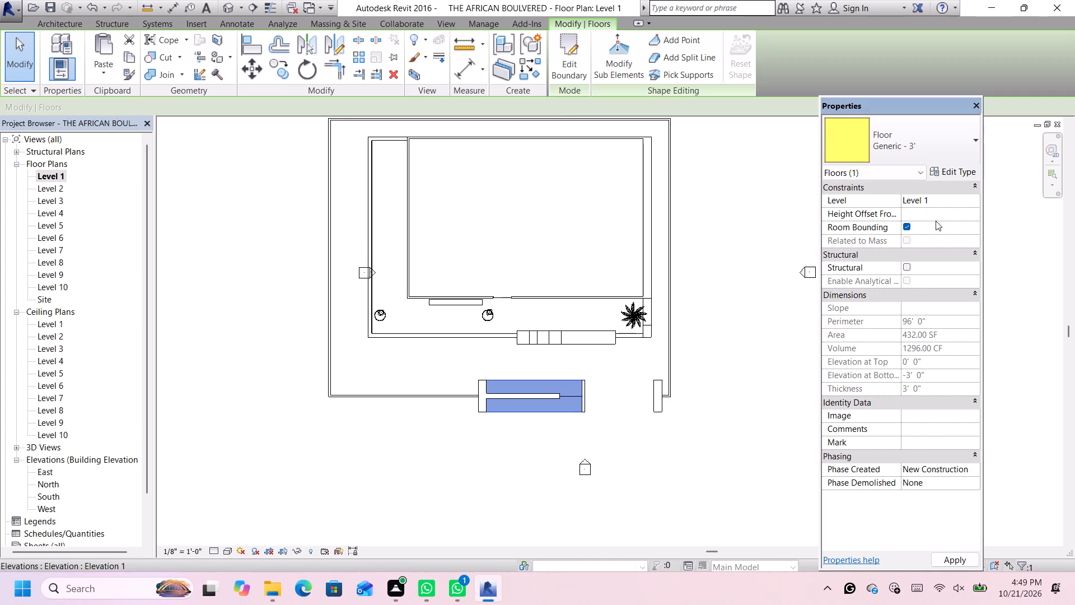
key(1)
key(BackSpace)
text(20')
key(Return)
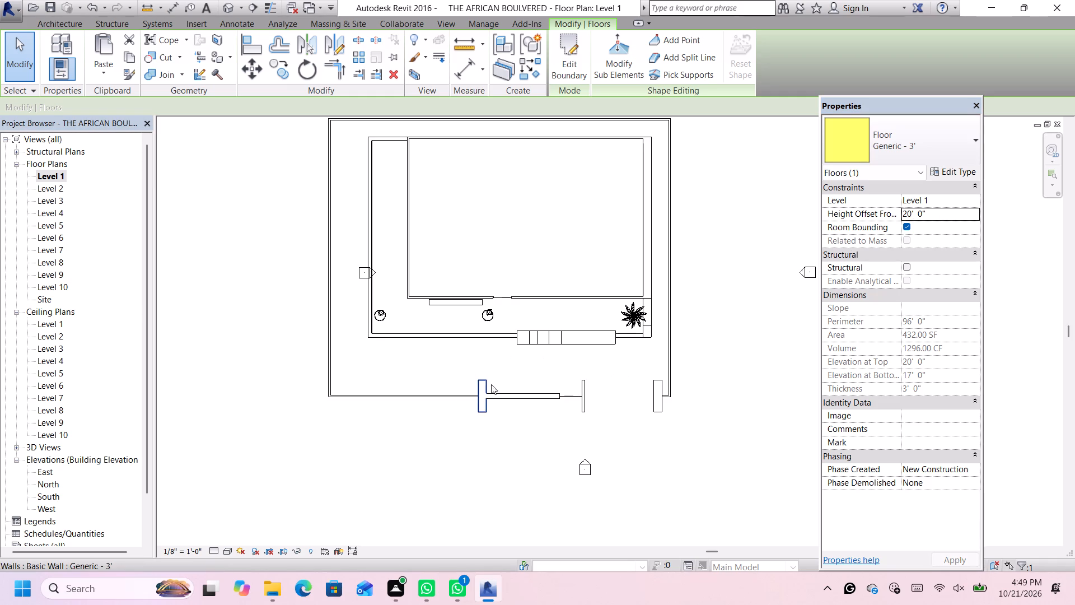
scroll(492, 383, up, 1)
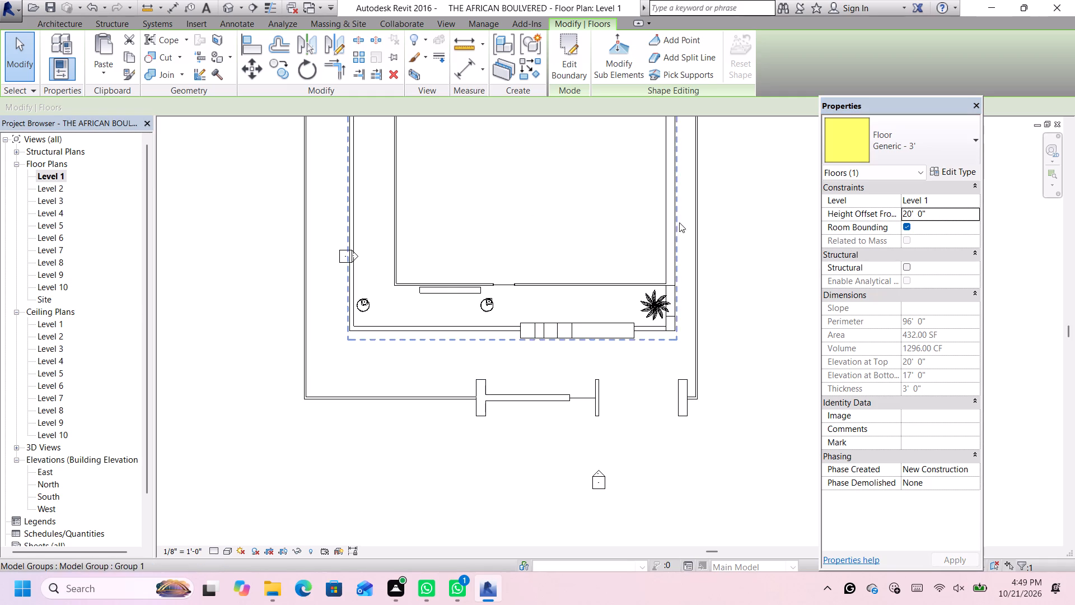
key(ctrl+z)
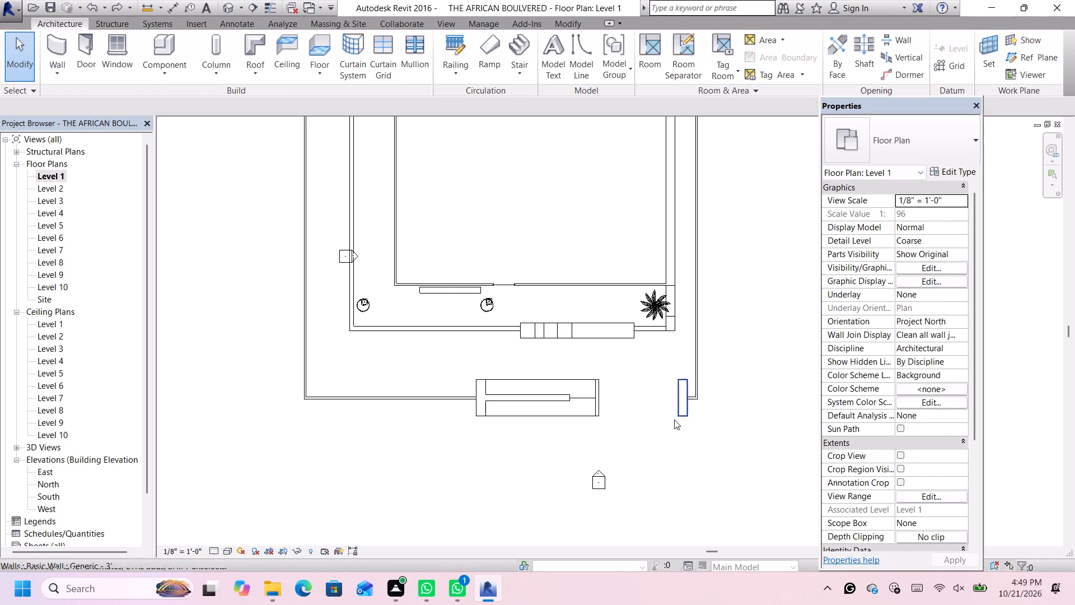
Create a rectangular Generic - 3' floor at 20' height offset, from the west pier's outer north corner to the east pier's outer south corner.
click(316, 43)
click(488, 263)
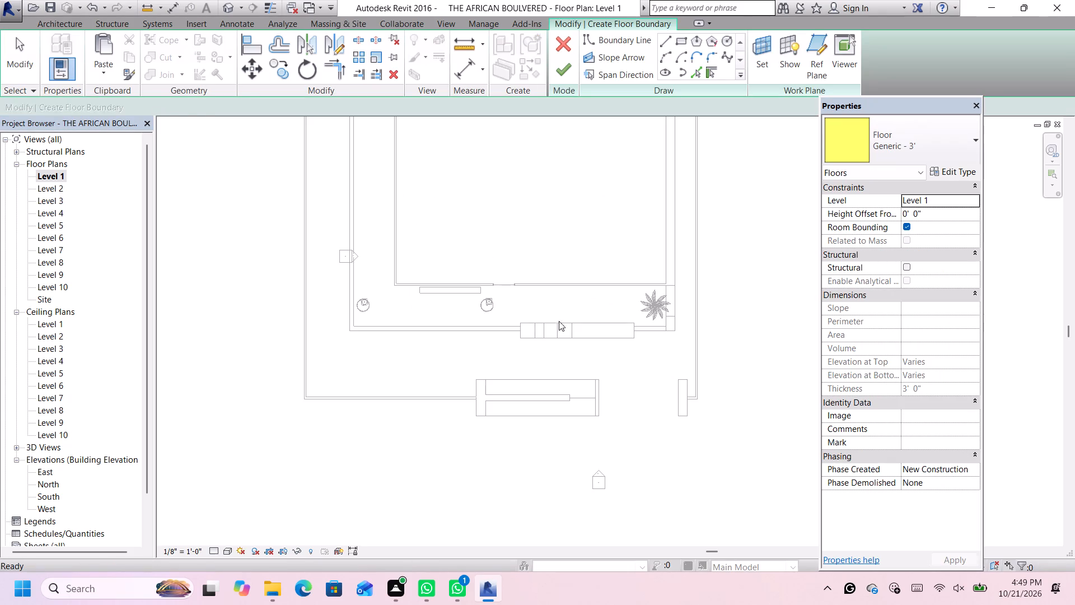
click(682, 41)
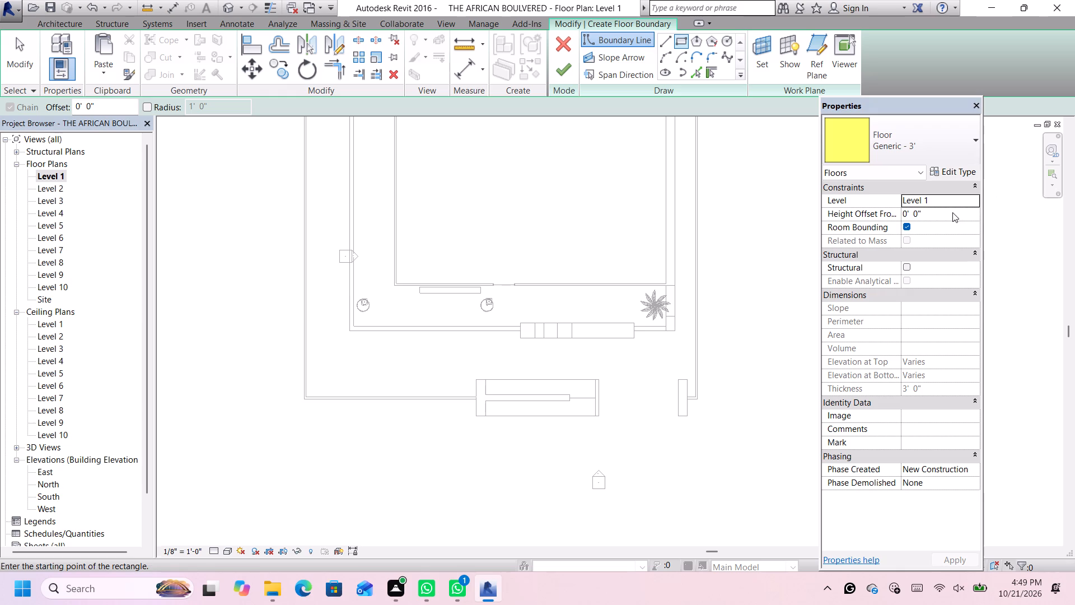
click(952, 212)
key(BackSpace)
key(2)
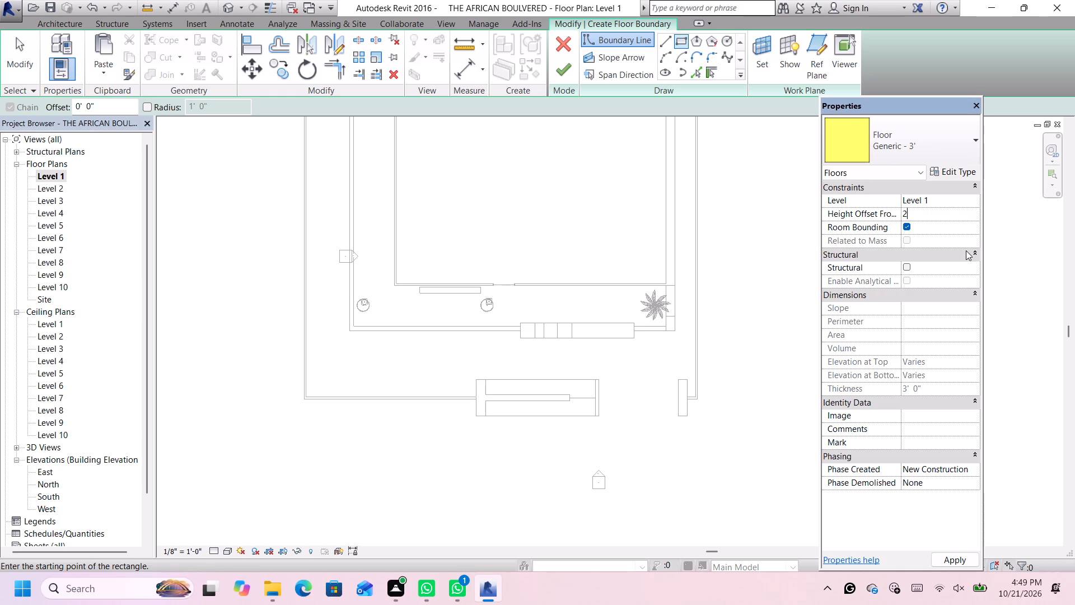
text(0')
key(Return)
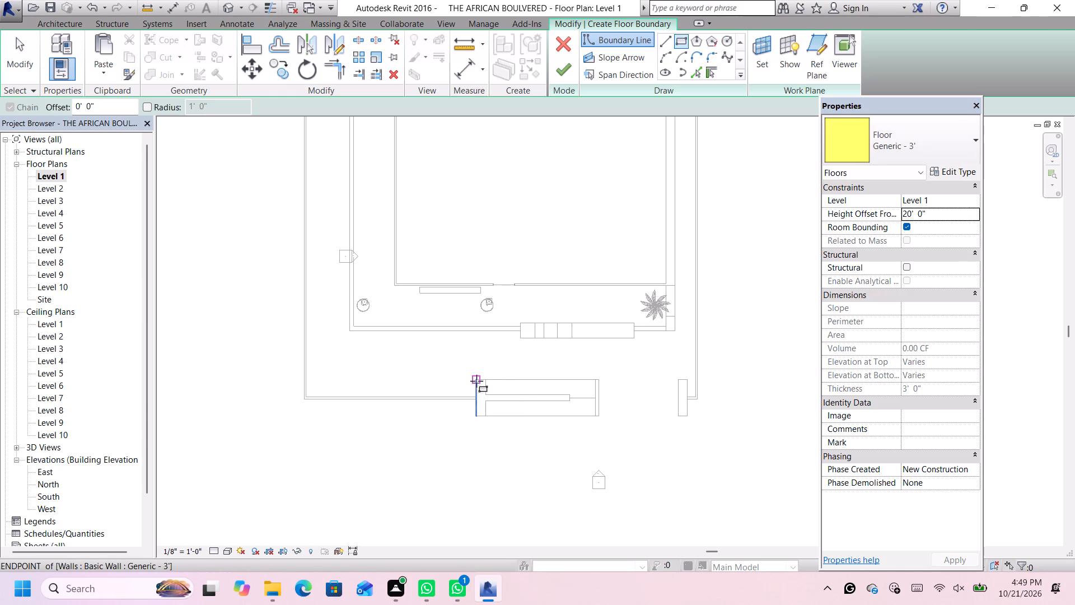
scroll(475, 379, up, 1)
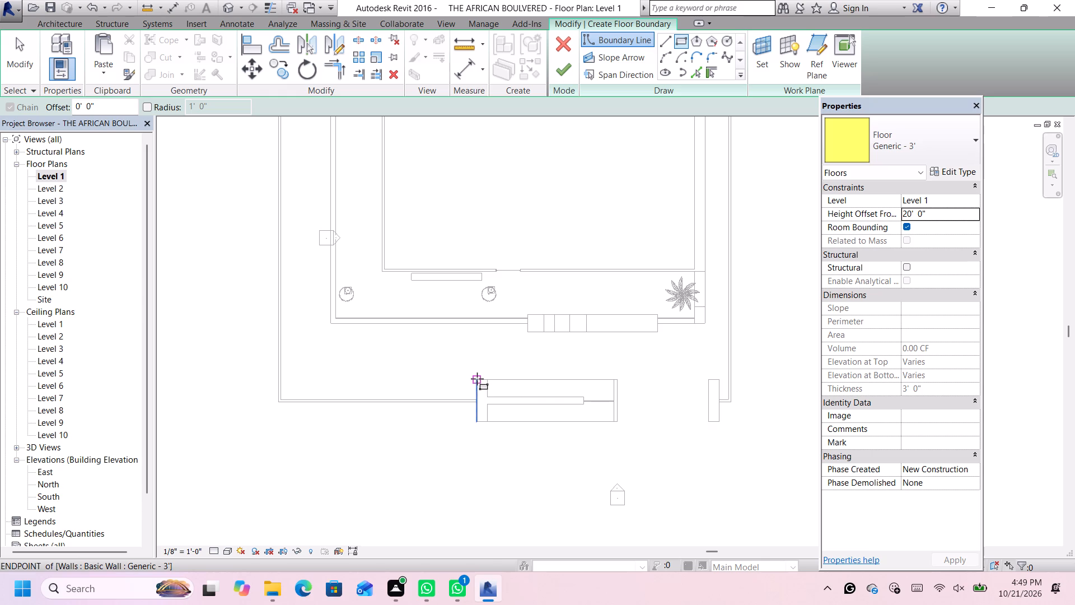
click(478, 382)
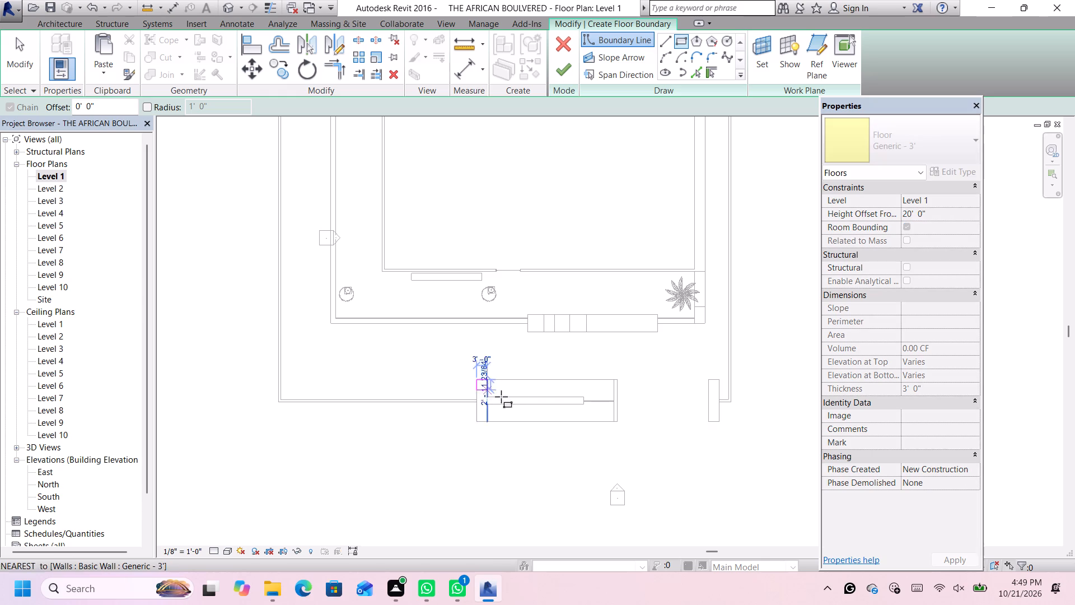
click(719, 424)
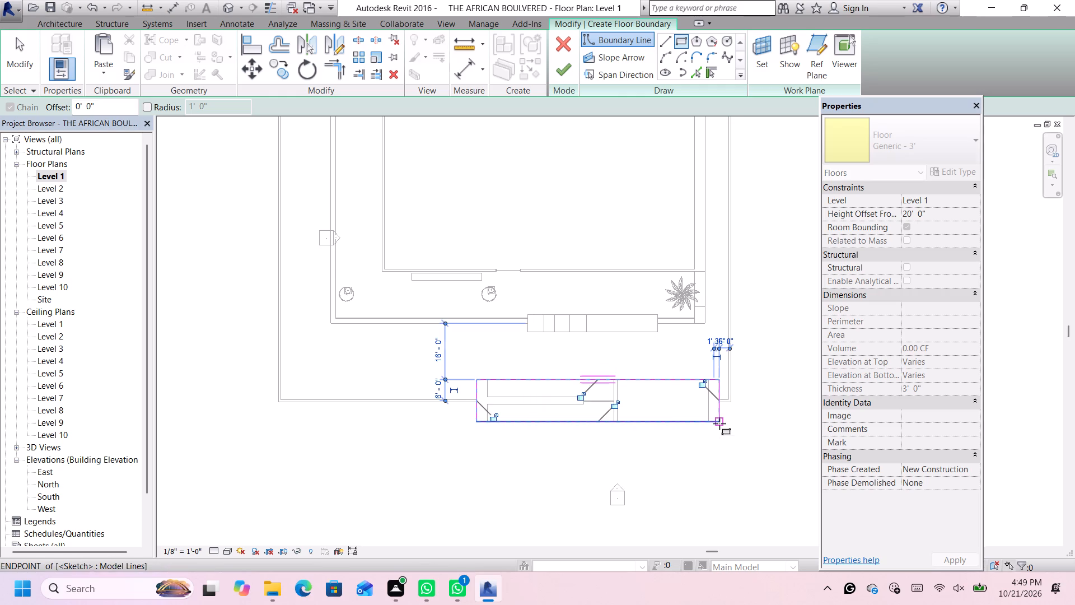
click(559, 72)
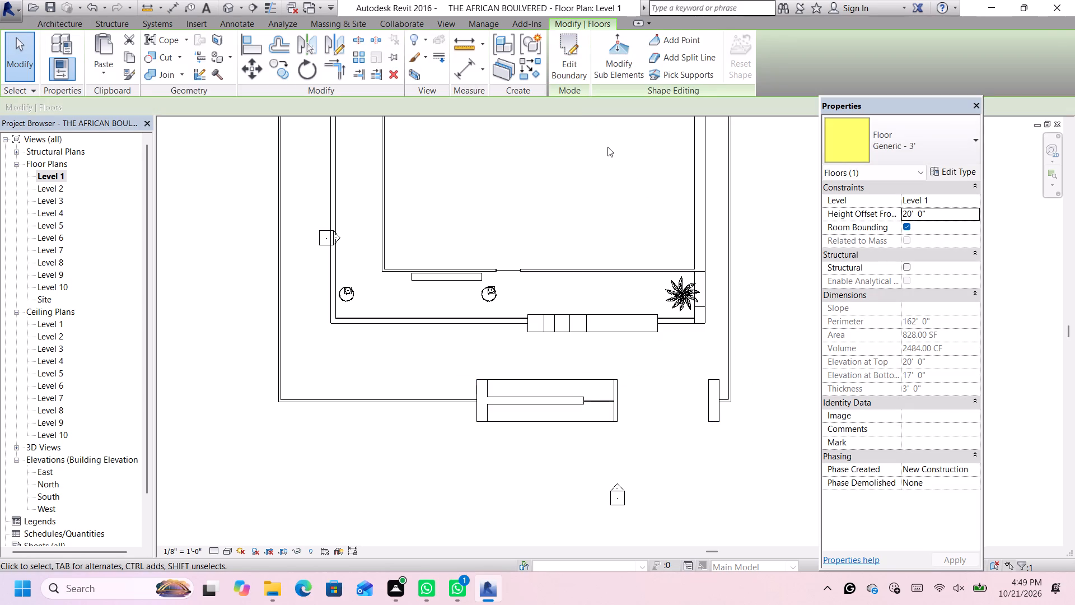
Examine the gate structure and its roof slab in the 3D view.
click(230, 2)
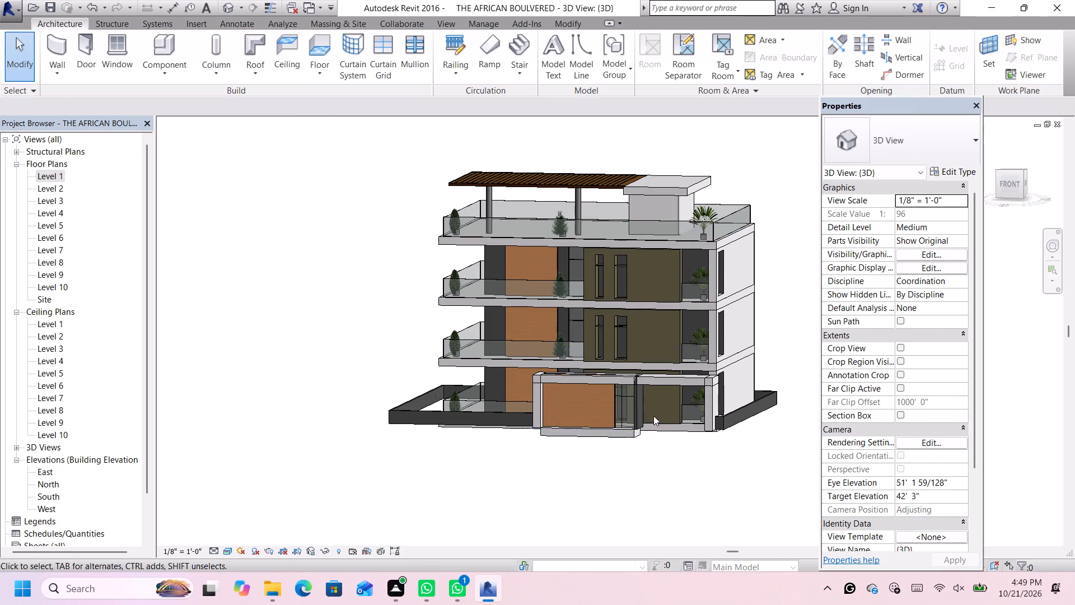
scroll(656, 406, up, 2)
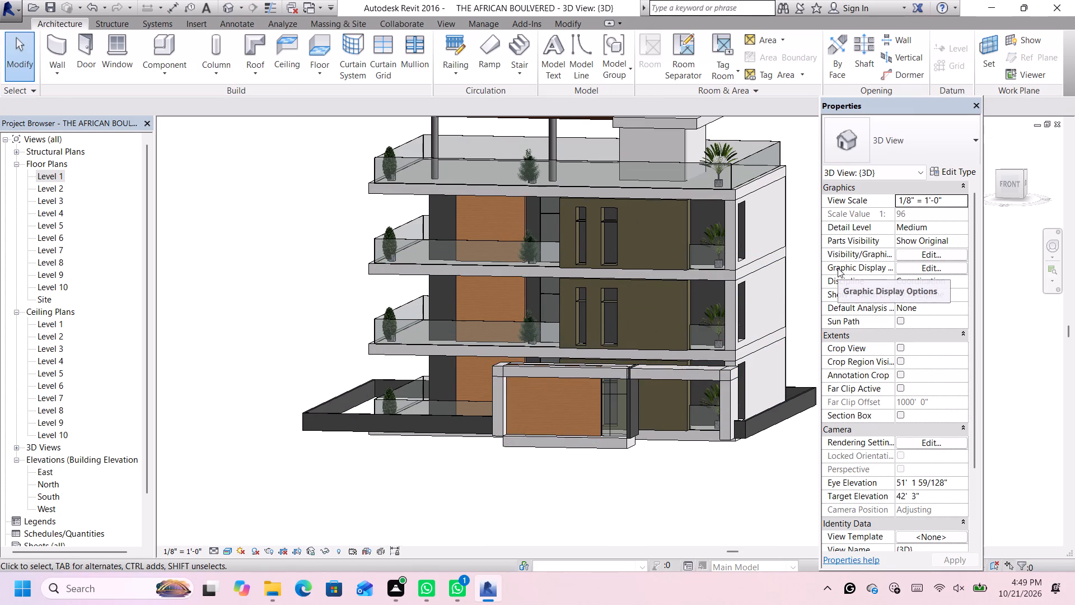
key(space)
Set the base offset of the gate's west Generic - 3' pier to -3'.
key(Escape)
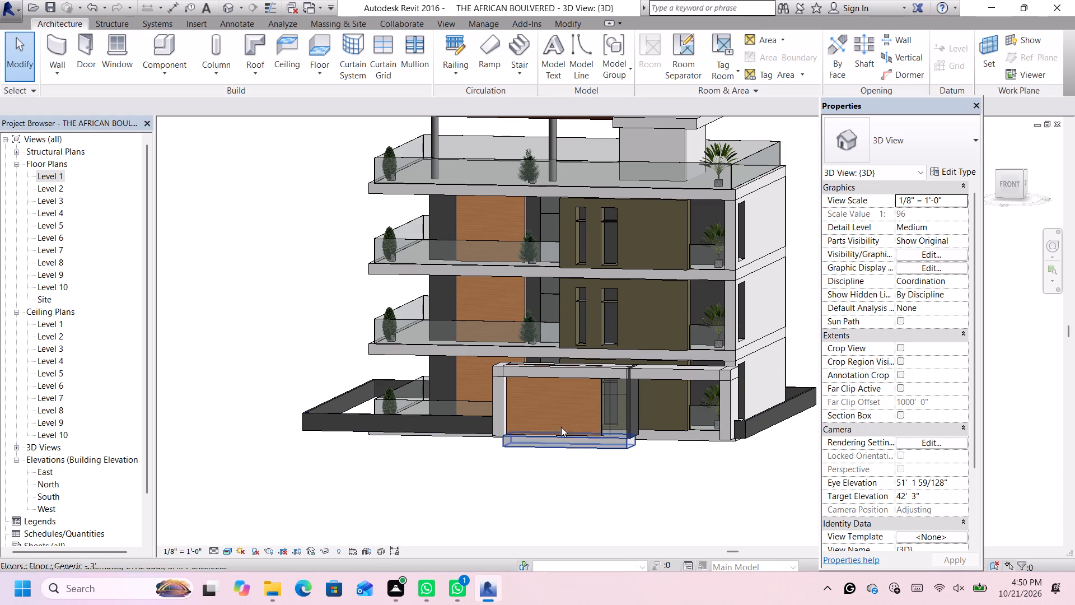
click(496, 373)
scroll(590, 381, up, 2)
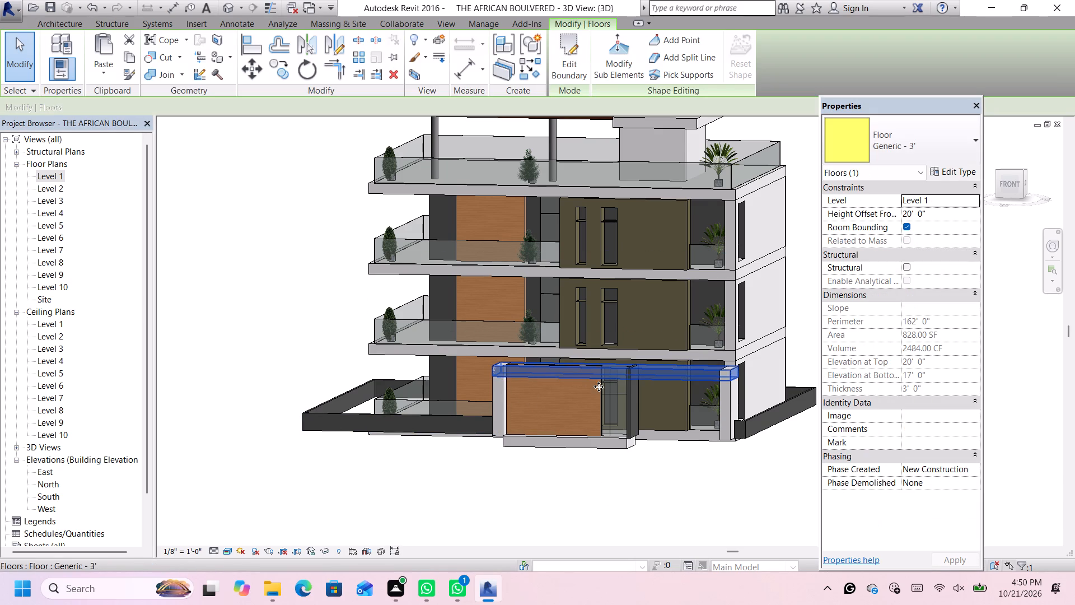
scroll(599, 387, up, 1)
scroll(474, 402, down, 1)
click(449, 415)
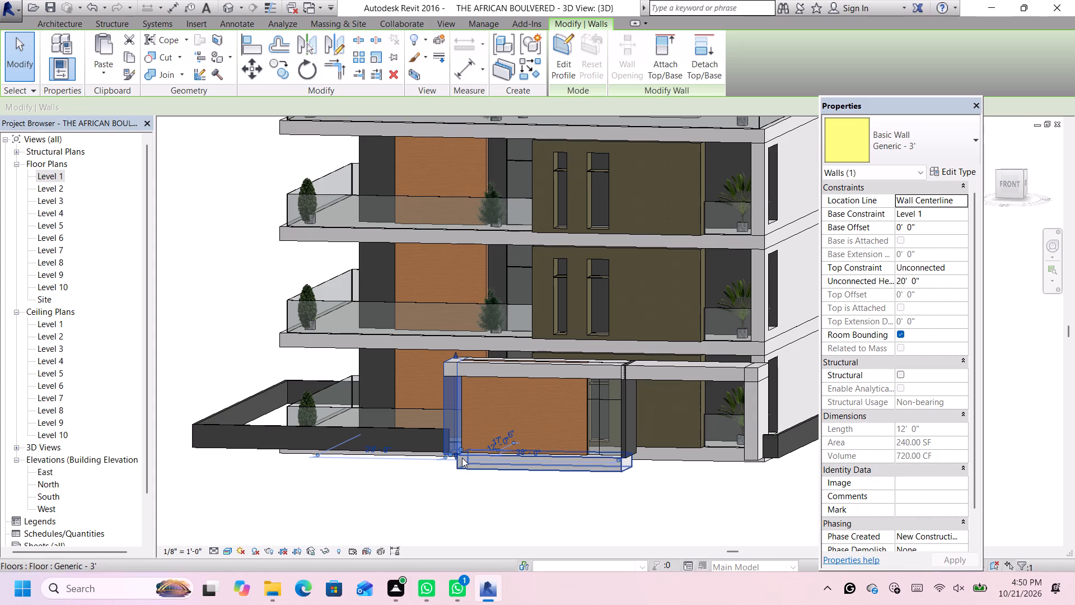
click(931, 230)
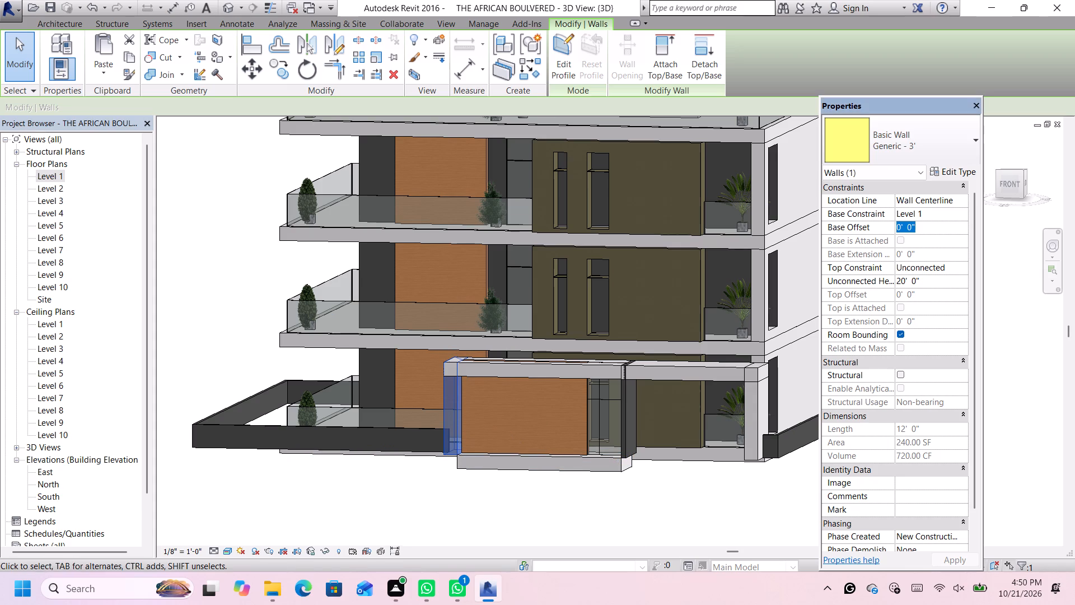
key(BackSpace)
key(minus)
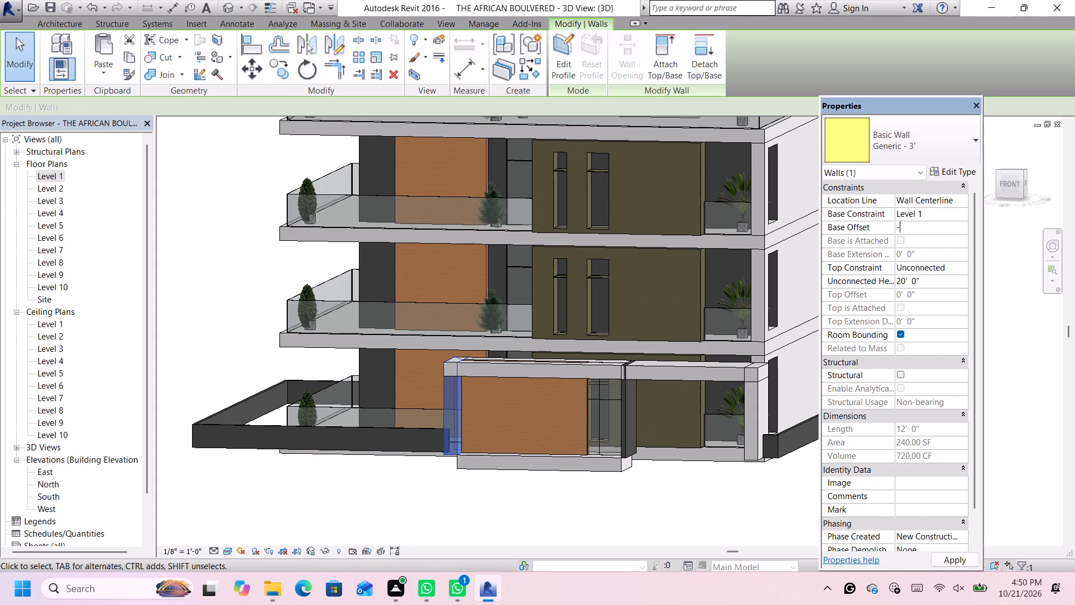
key(1)
key(apostrophe)
key(Return)
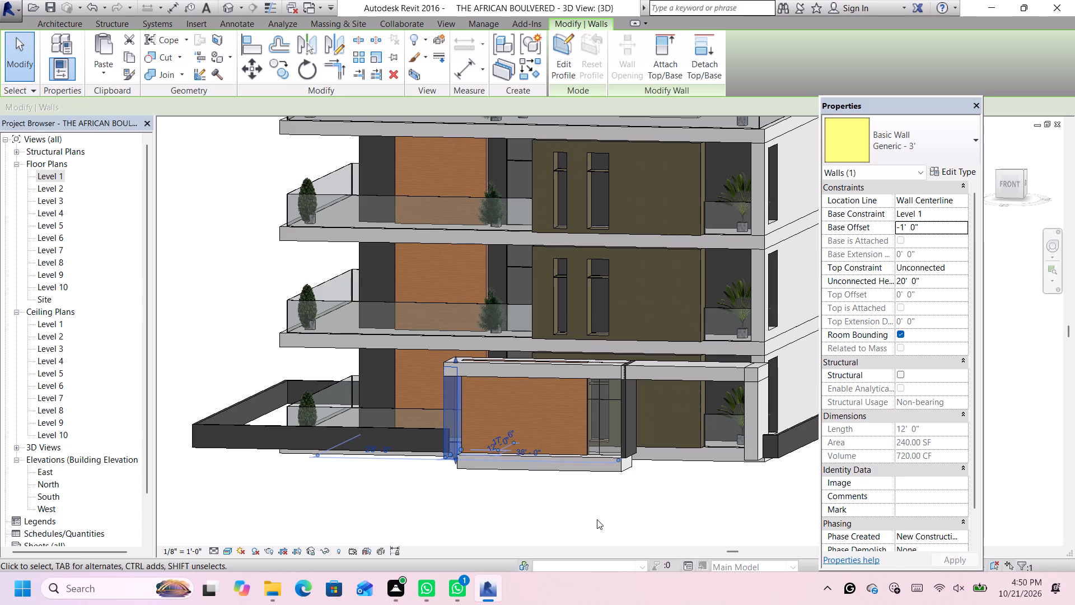
click(930, 226)
key(BackSpace)
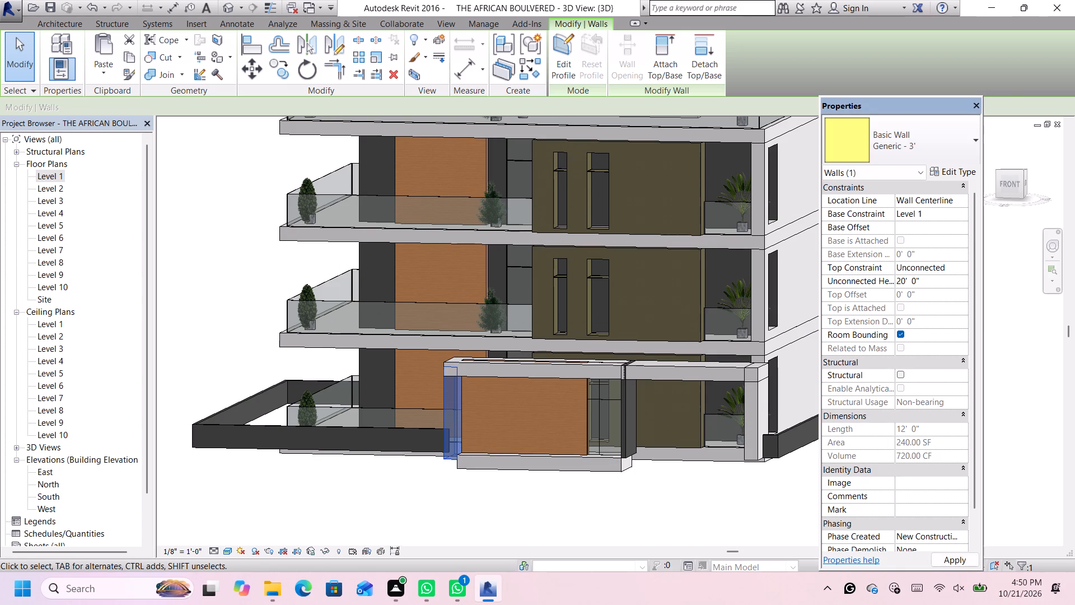
text(-3')
key(Return)
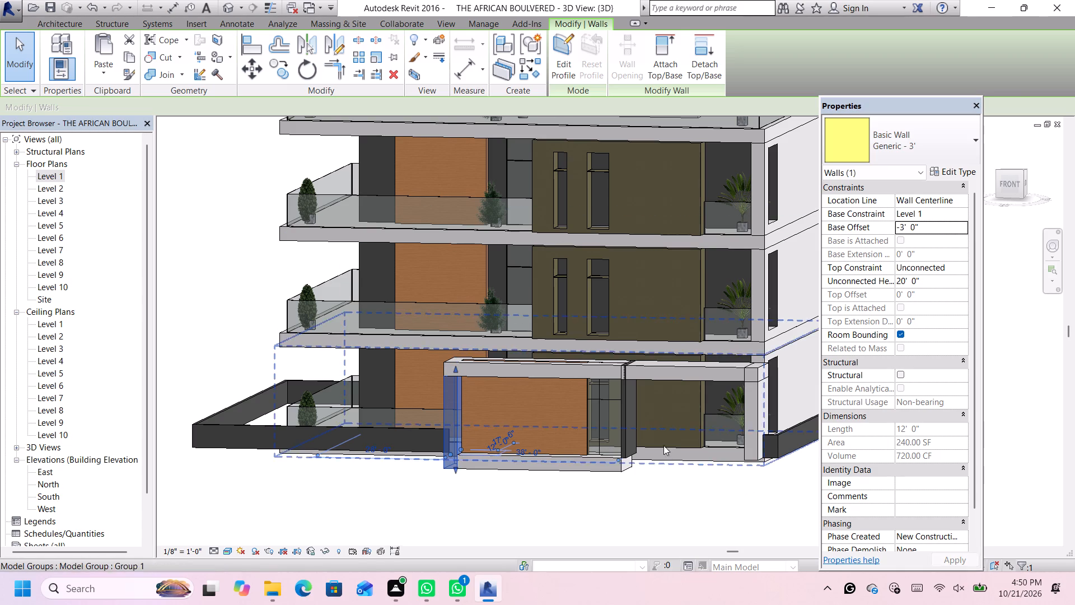
Set the base offset of the gate's middle Generic - 12" wall to -3'.
click(630, 409)
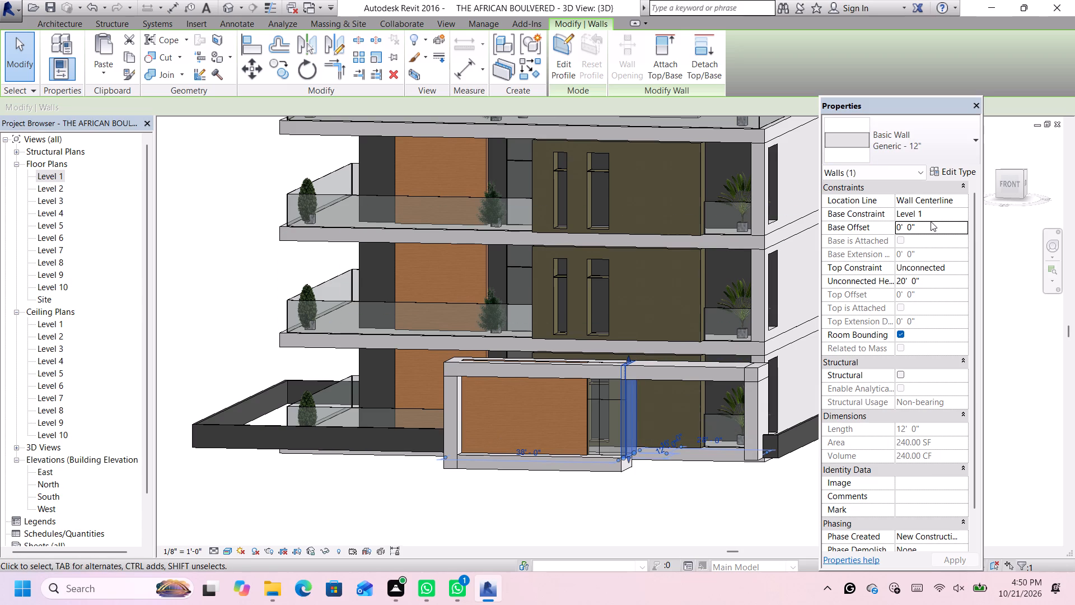
click(931, 221)
key(BackSpace)
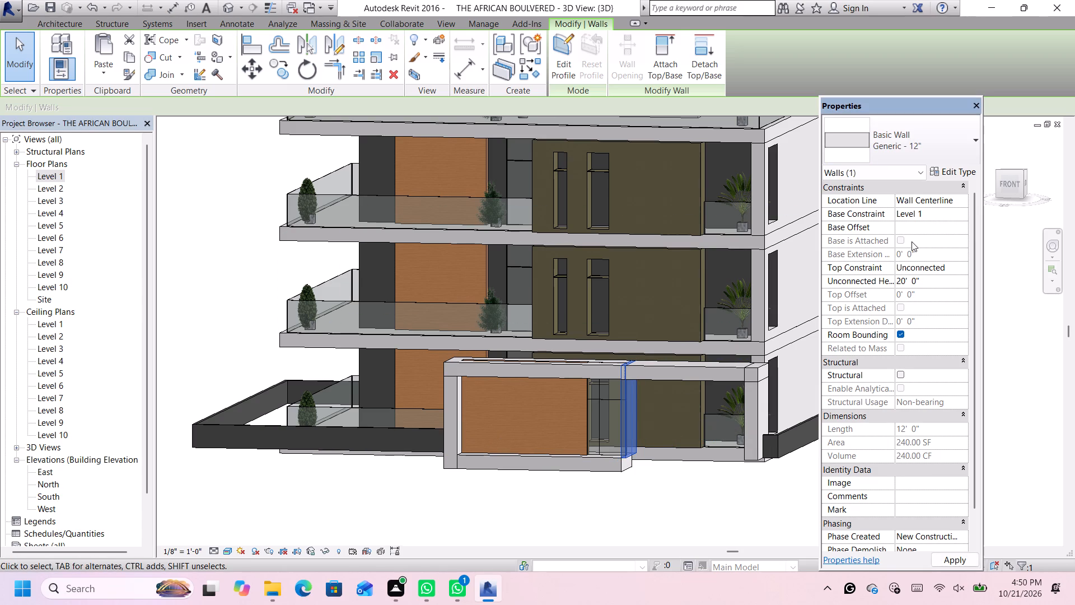
text(-3')
key(Return)
key(Return)
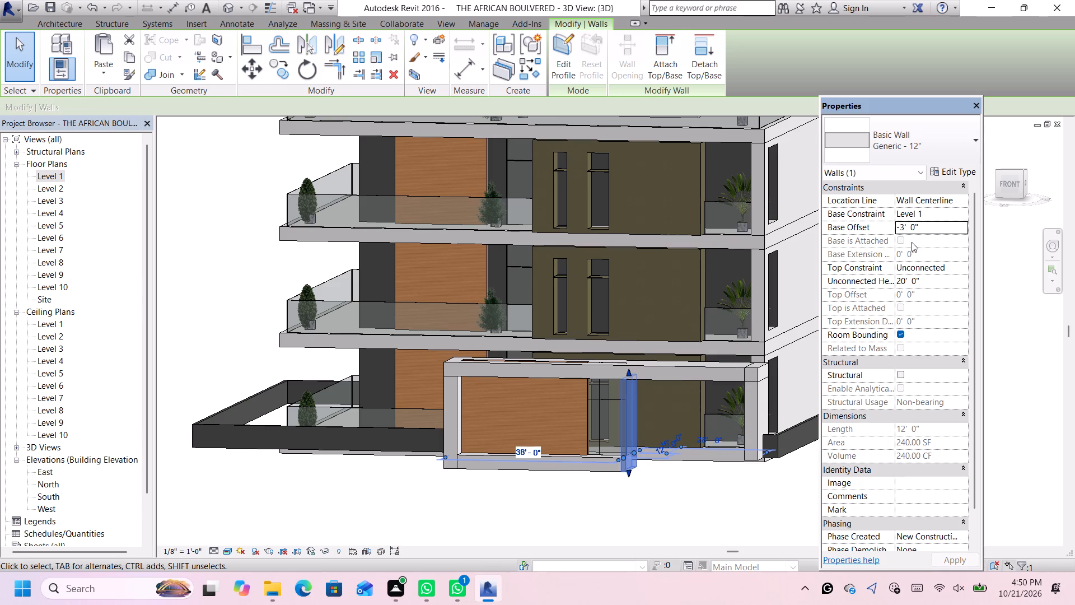
Set the base offset of the gate's east Generic - 3' pier to -3'.
click(763, 409)
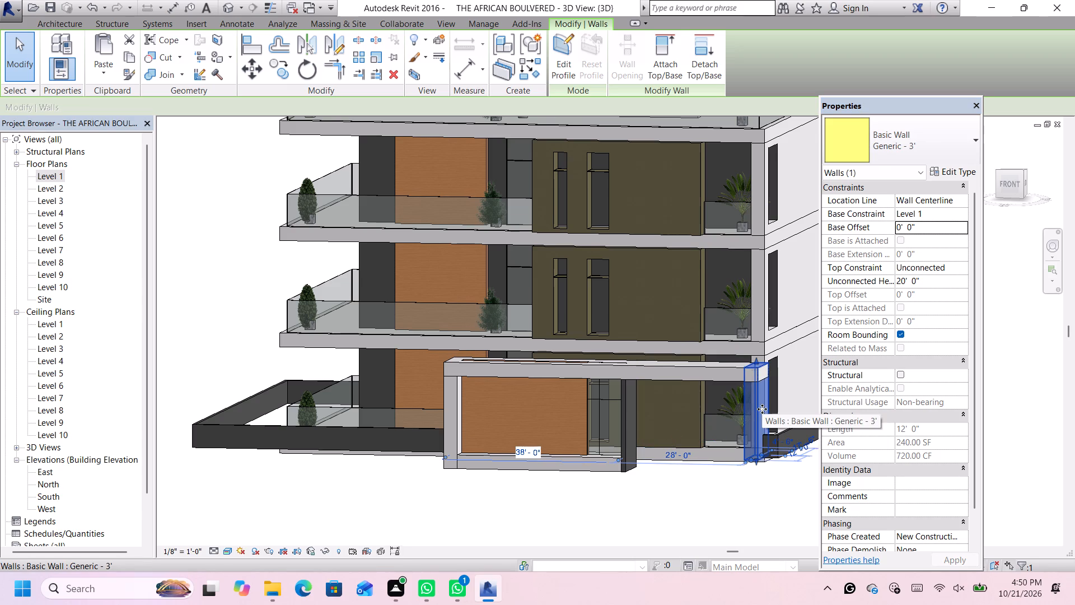
click(942, 227)
key(BackSpace)
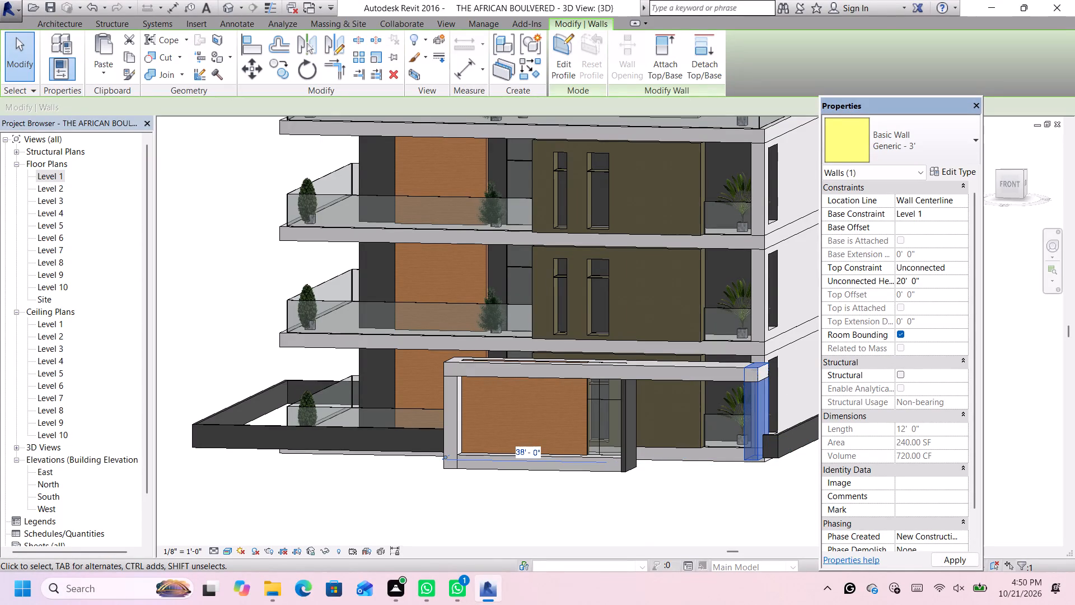
text(-3')
key(Return)
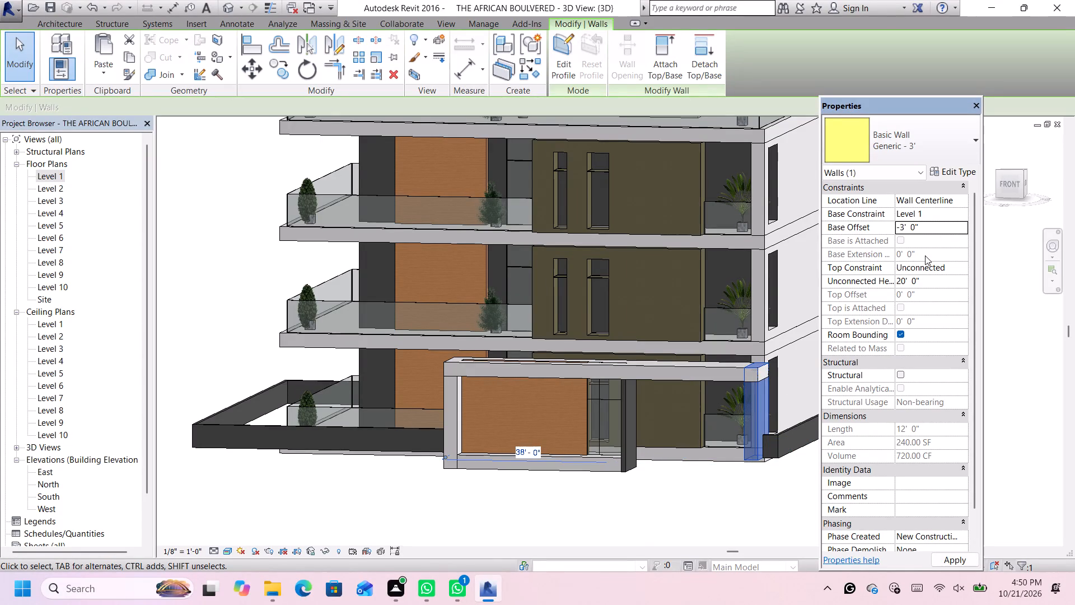
click(757, 500)
Set the base offset of the front perimeter wall west of the gate to -3'.
scroll(631, 471, down, 4)
scroll(424, 456, up, 1)
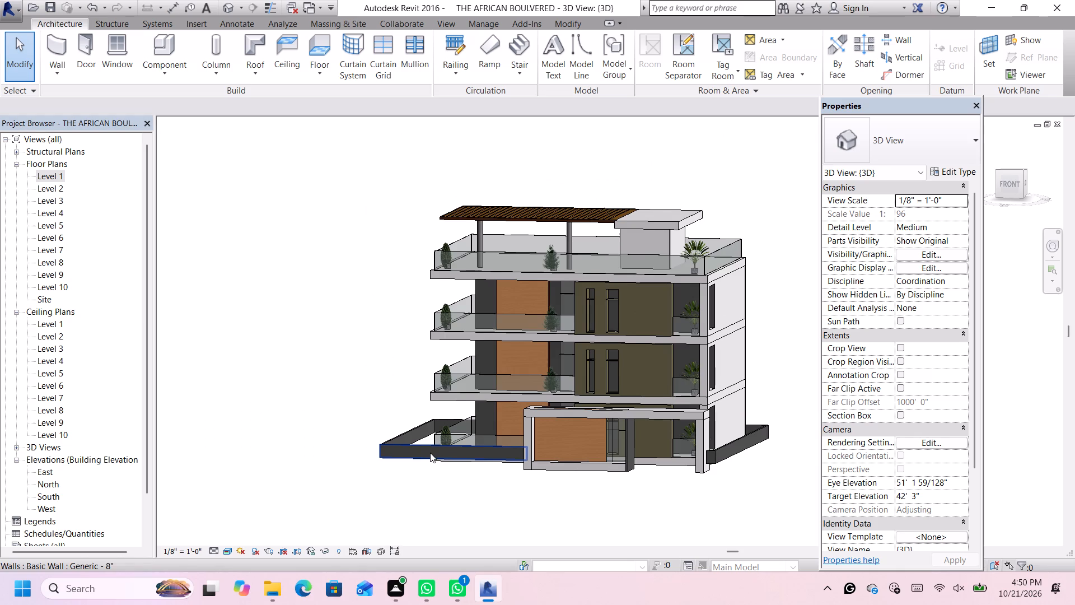
click(431, 446)
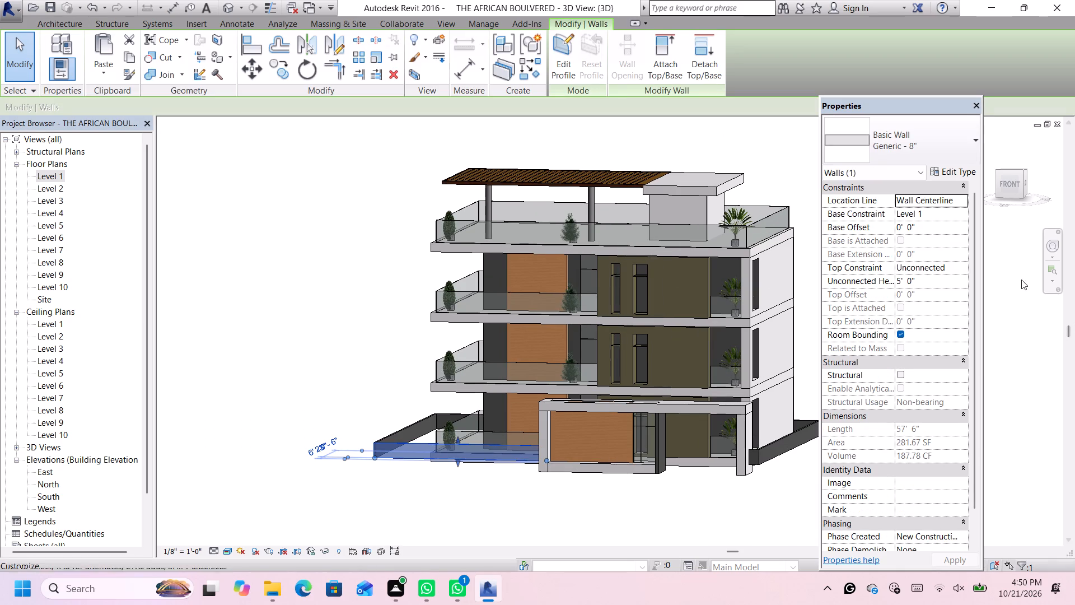
click(920, 224)
key(BackSpace)
key(BackSpace)
key(BackSpace)
key(BackSpace)
key(BackSpace)
key(BackSpace)
key(BackSpace)
key(BackSpace)
key(BackSpace)
key(BackSpace)
key(BackSpace)
key(BackSpace)
key(BackSpace)
key(BackSpace)
key(BackSpace)
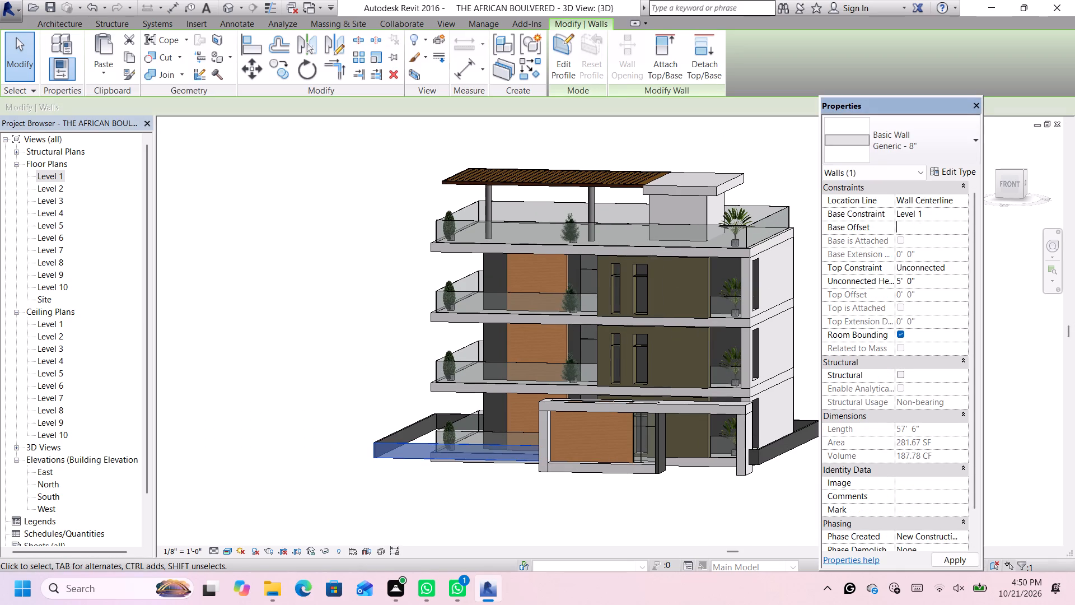
key(minus)
text(3')
key(Return)
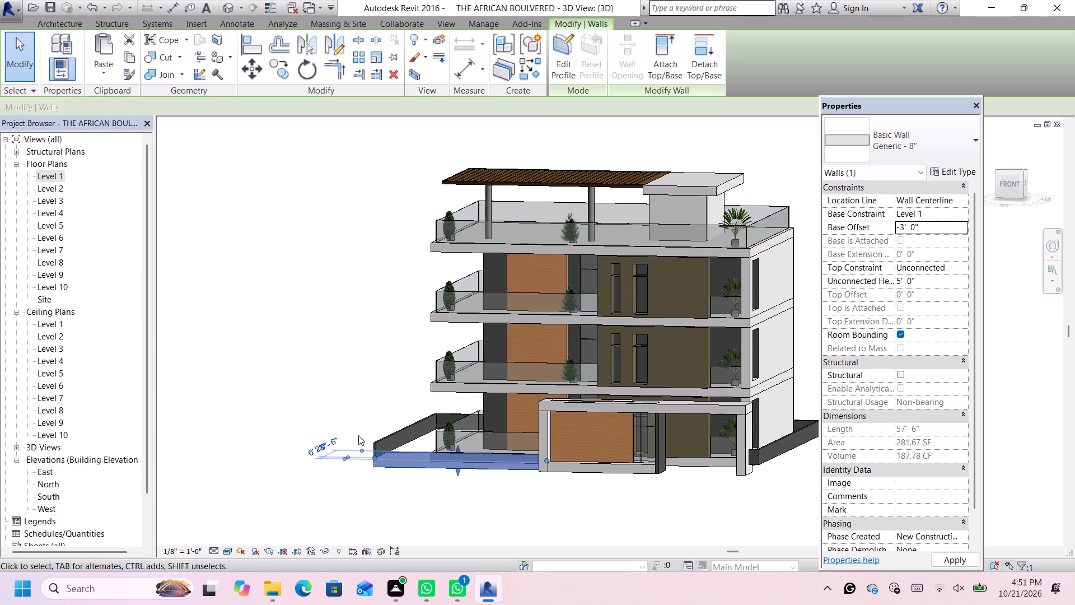
Set the base offset of the west side perimeter wall to -3'.
click(384, 440)
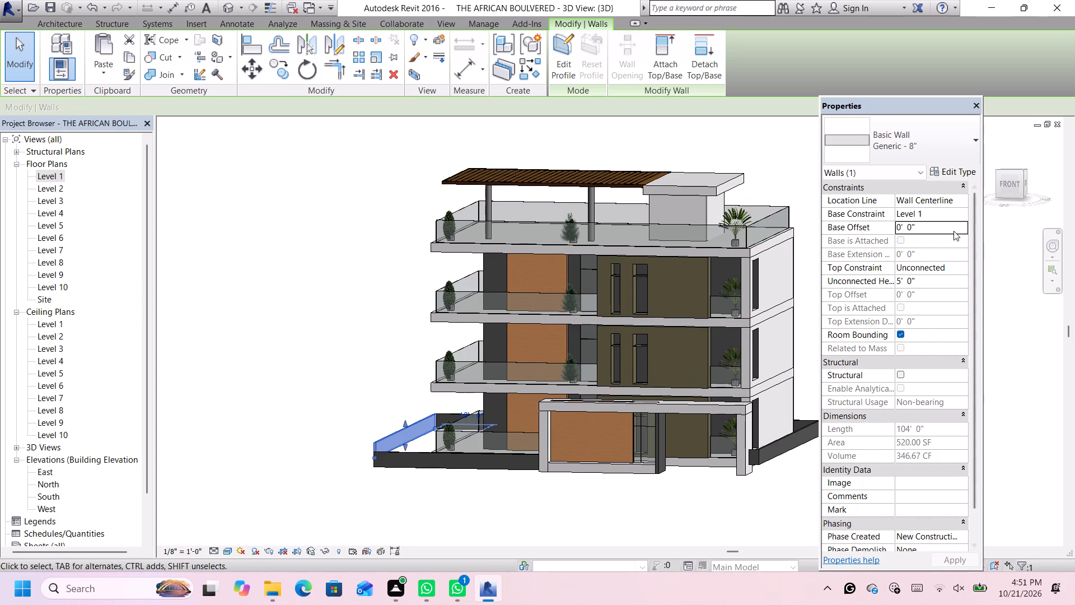
click(957, 233)
key(BackSpace)
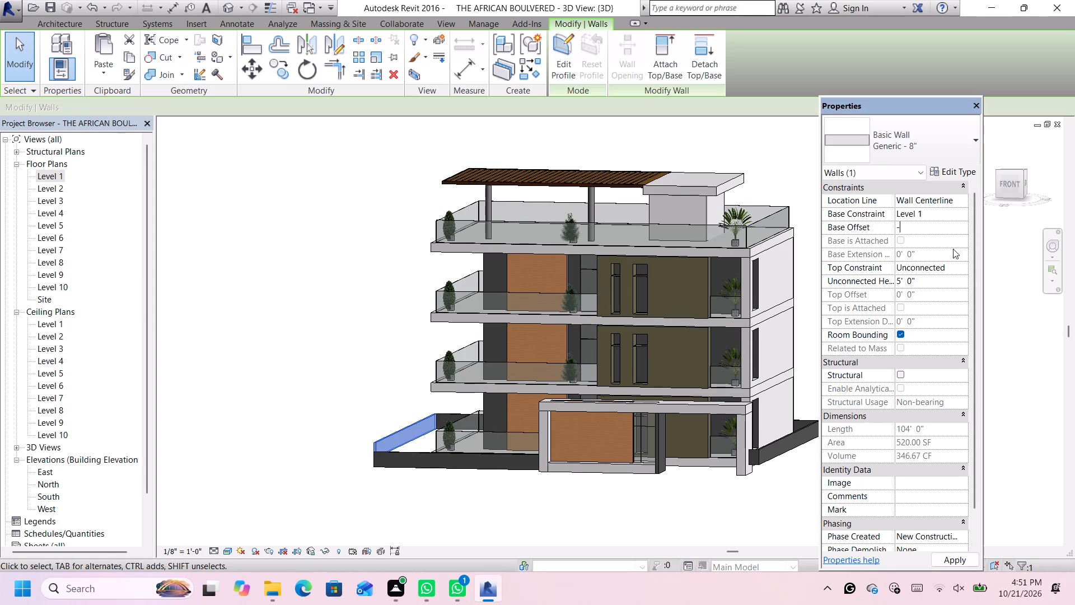
key(minus)
key(3)
key(apostrophe)
key(Return)
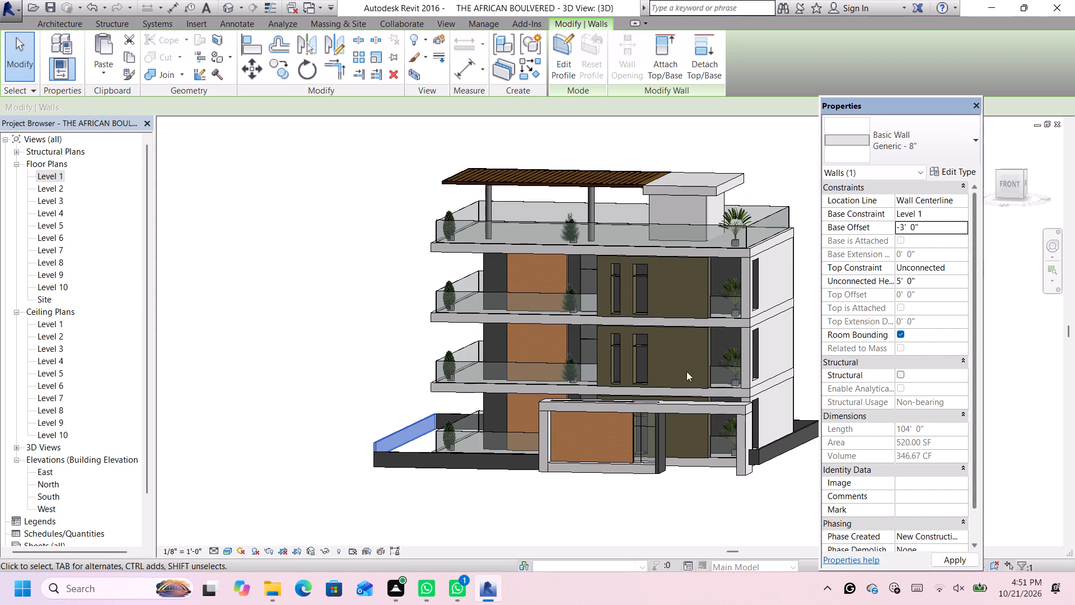
Set the base offset of the rear perimeter wall behind the building to -3'.
click(441, 413)
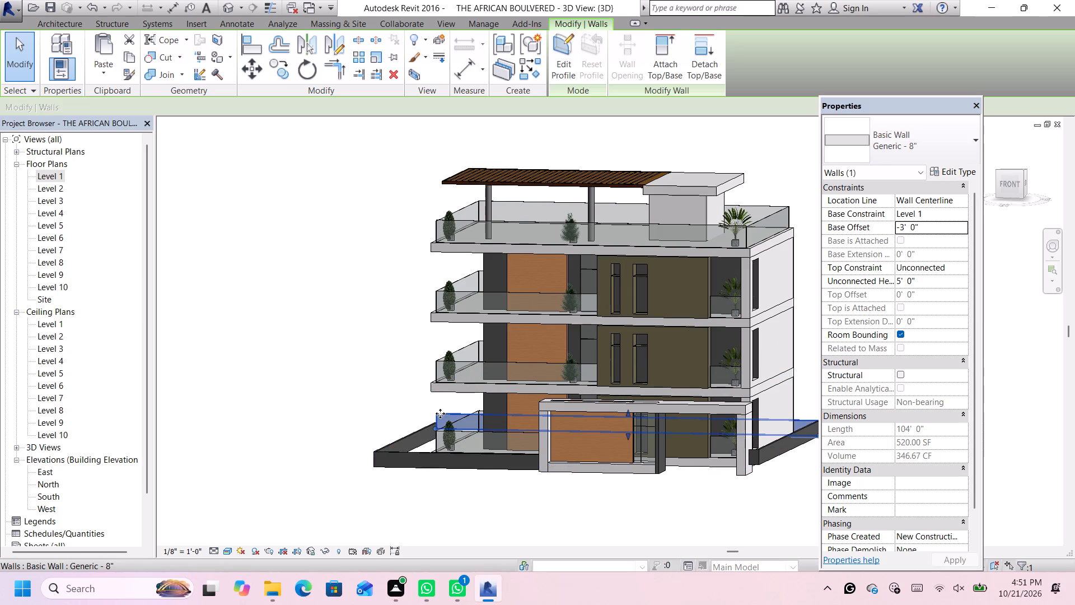
click(937, 229)
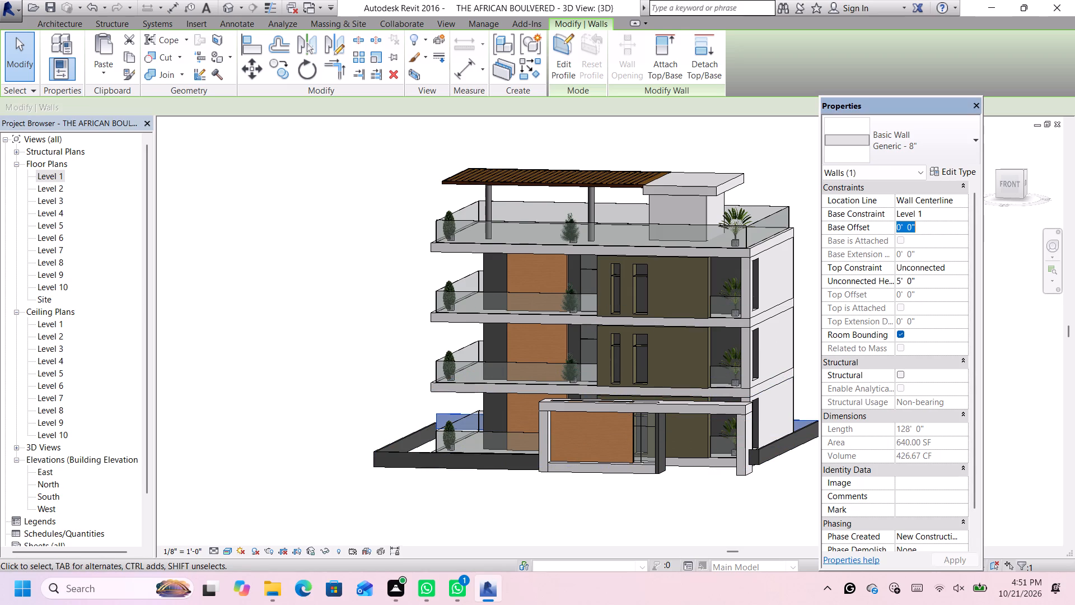
key(BackSpace)
key(minus)
key(2)
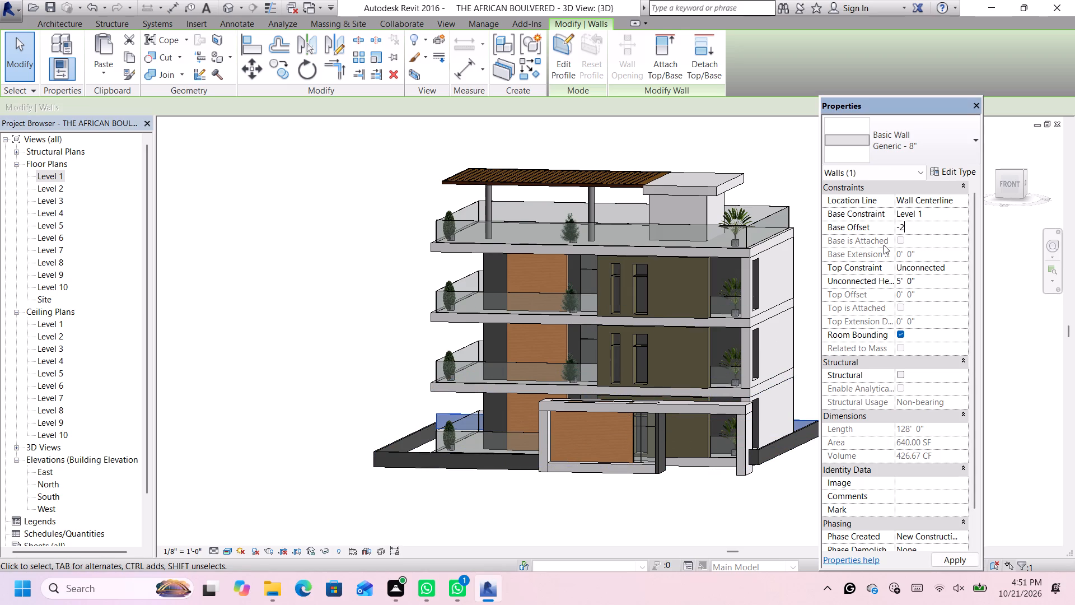
key(BackSpace)
text(3')
key(Return)
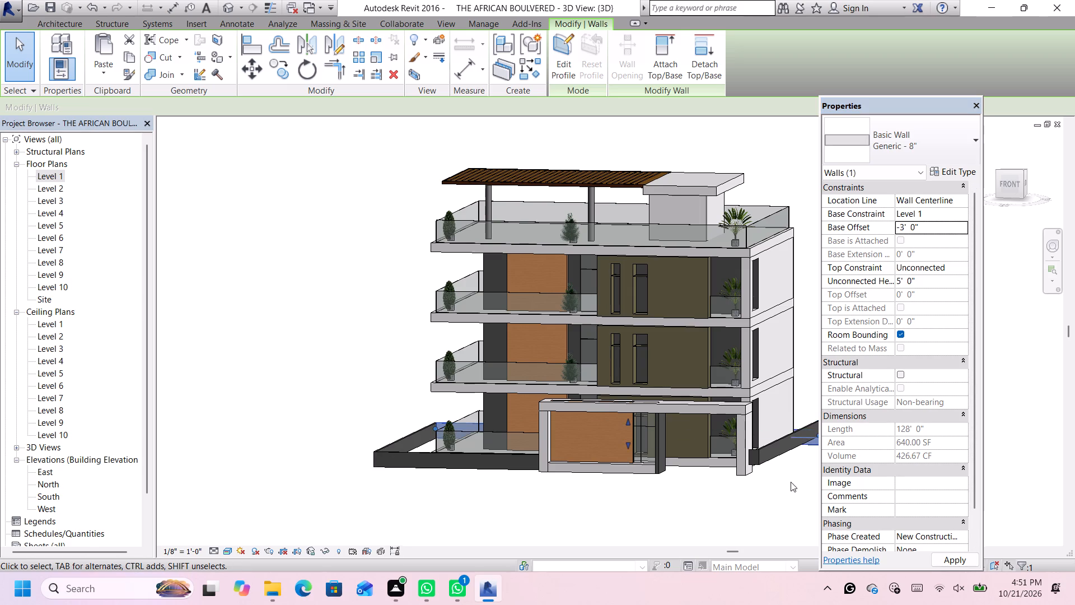
Set the base offset of the long east side perimeter wall to -3'.
click(793, 440)
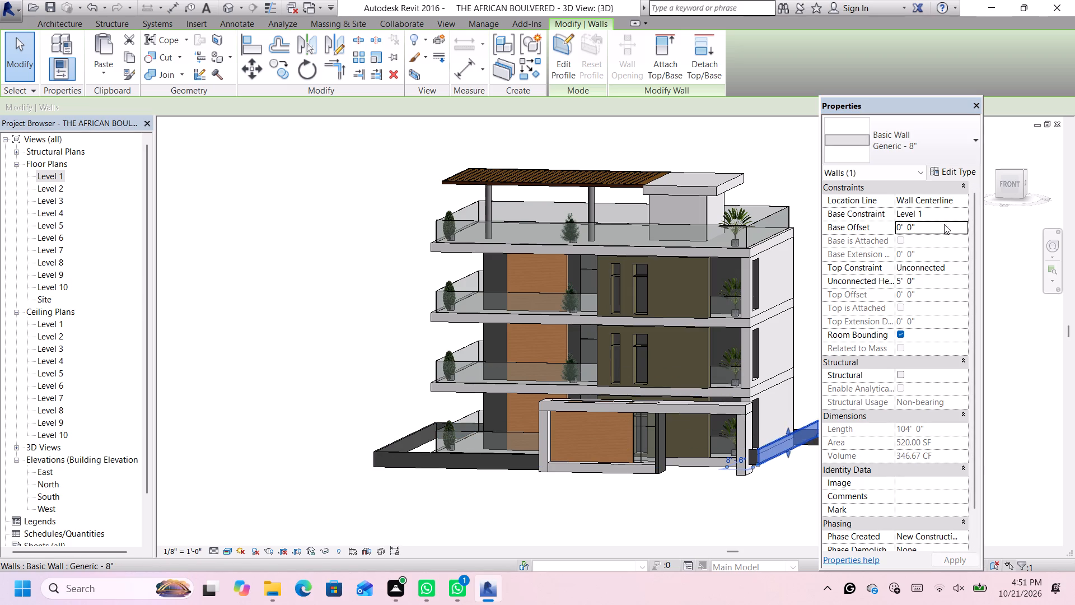
click(938, 221)
key(BackSpace)
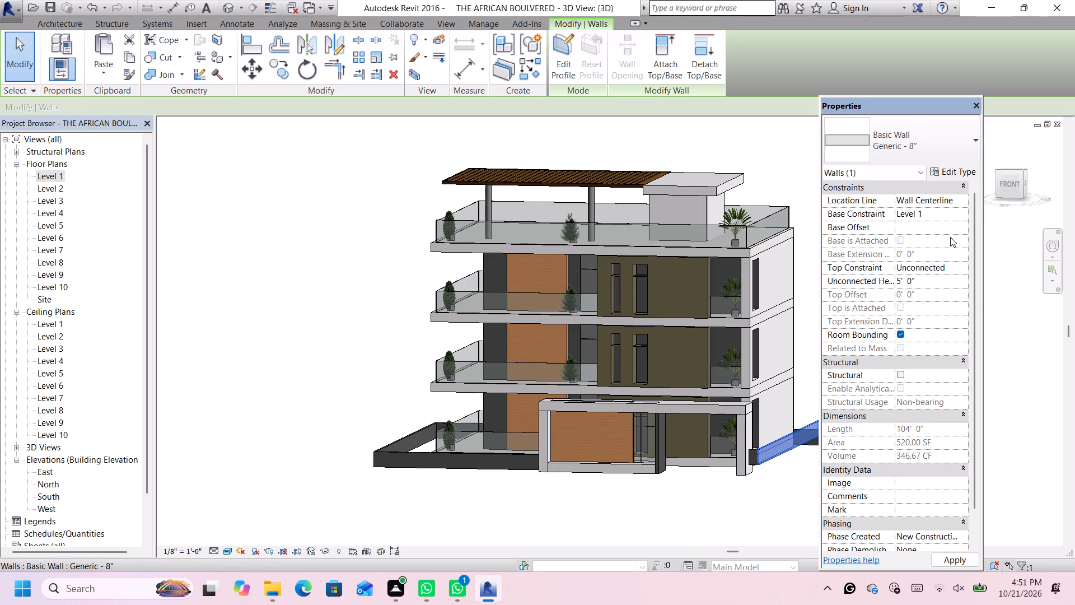
key(minus)
text(3')
key(Return)
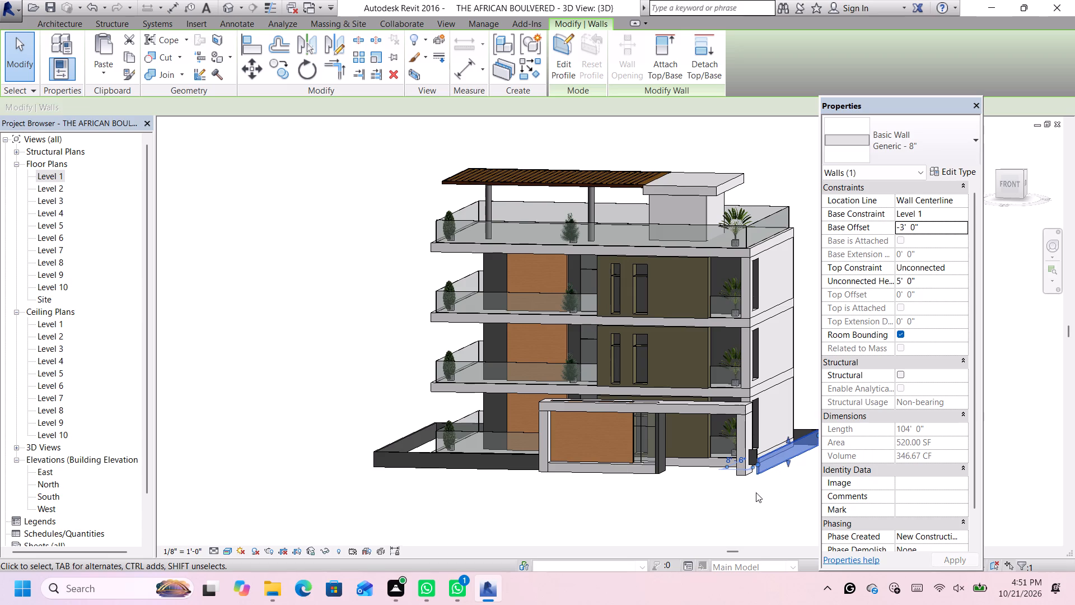
Set the base offset of the short front perimeter wall segment east of the gate to -3'.
scroll(760, 462, up, 1)
scroll(760, 460, down, 1)
scroll(759, 460, up, 3)
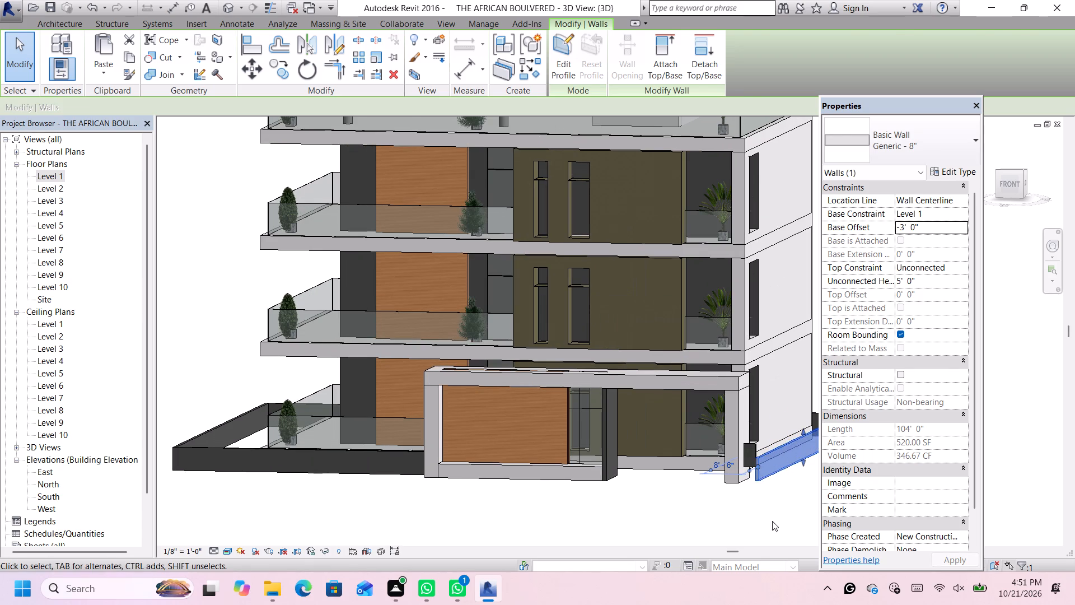
click(772, 521)
click(753, 452)
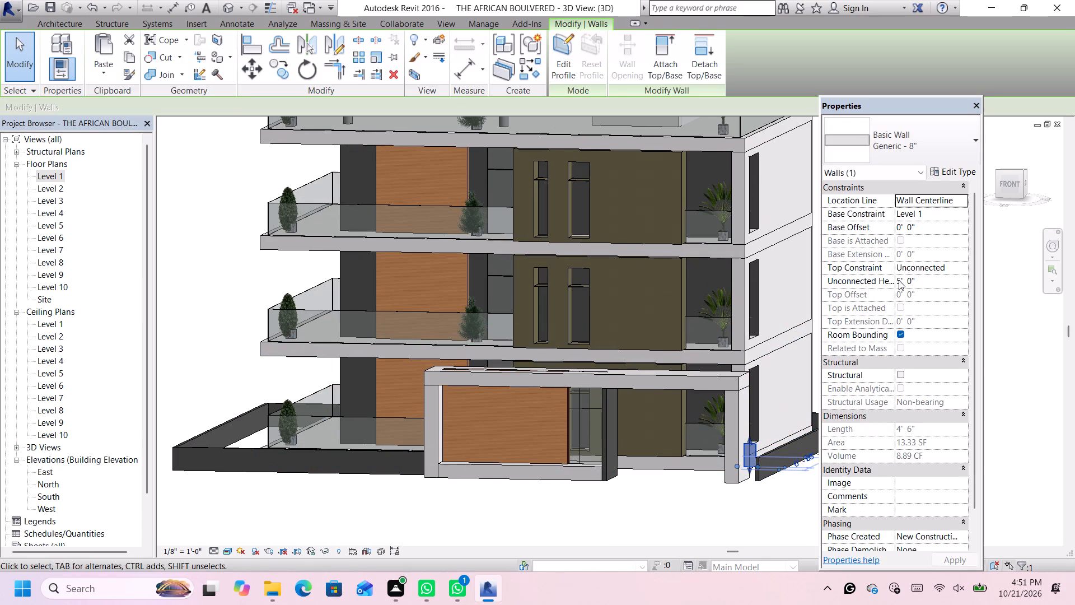
click(924, 221)
key(BackSpace)
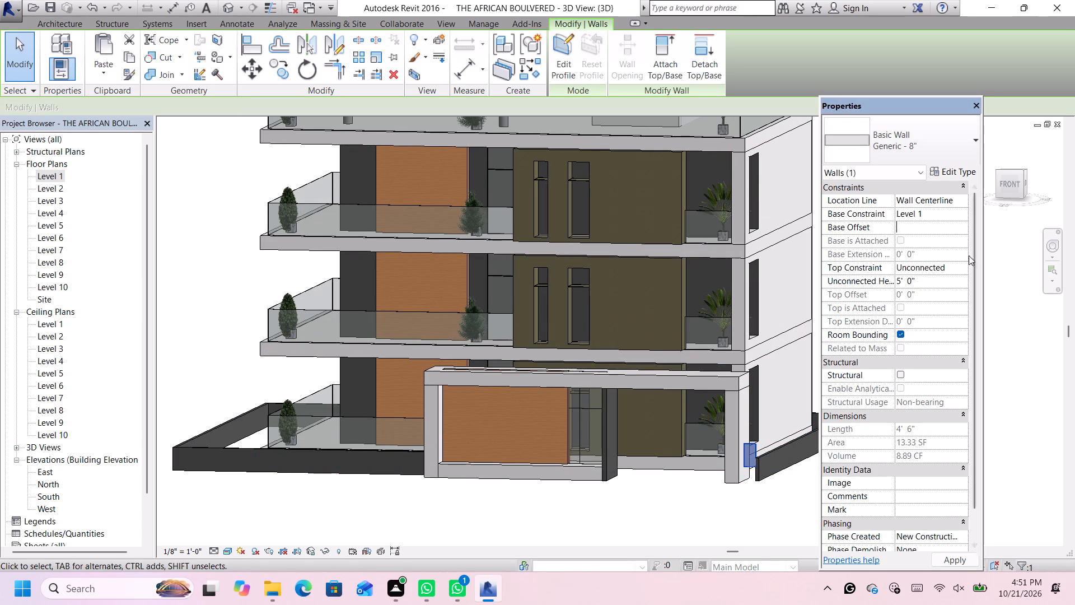
key(minus)
key(3)
key(apostrophe)
key(Return)
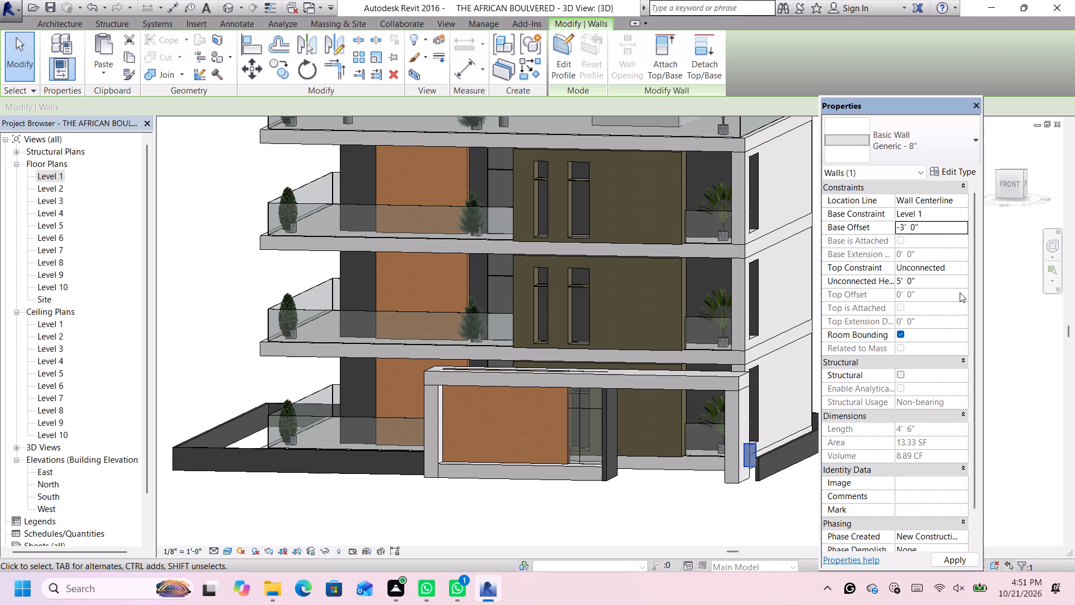
click(774, 524)
scroll(773, 523, down, 6)
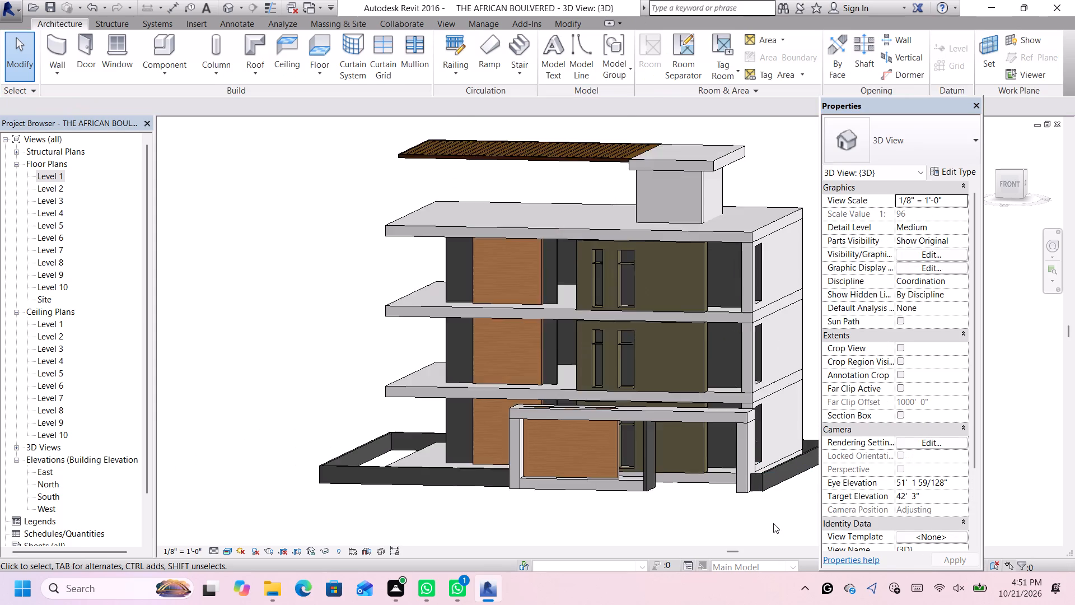
scroll(754, 524, up, 3)
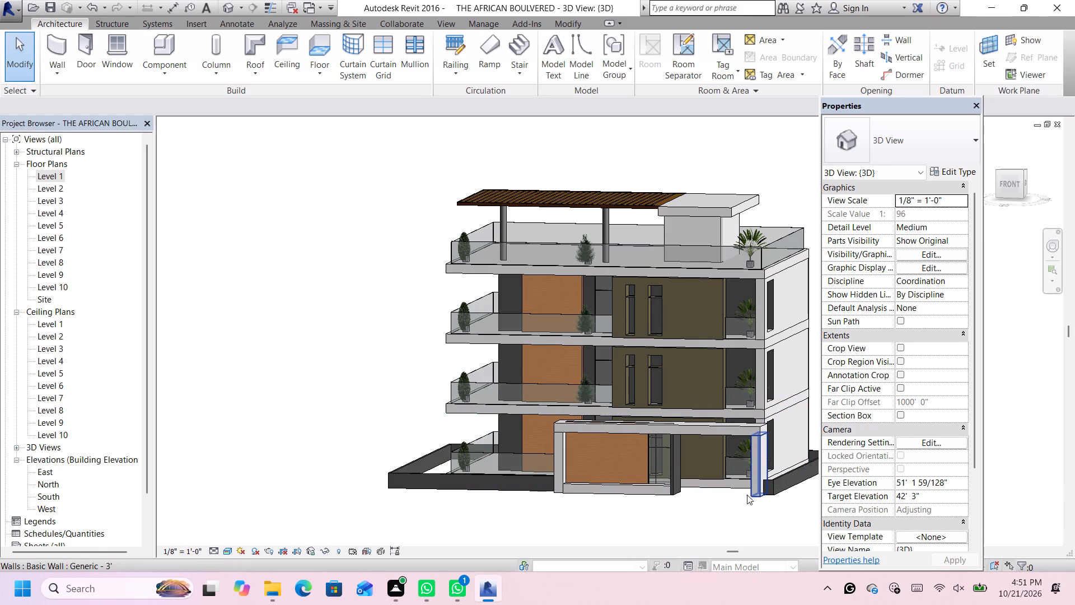
Duplicate the Generic - 8" wall type for the front perimeter wall west of the gate.
scroll(741, 511, down, 1)
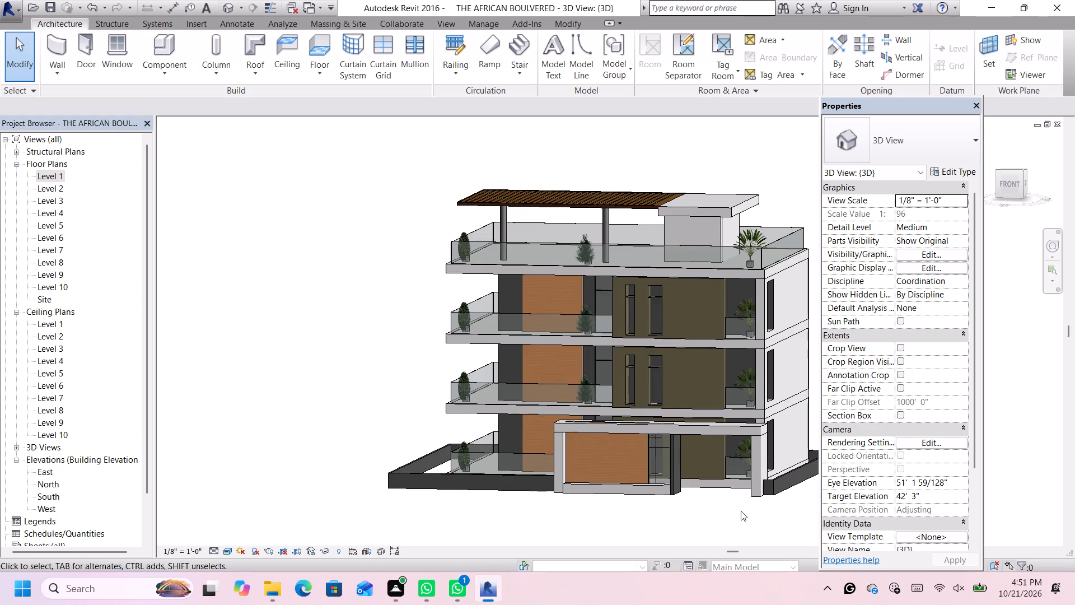
scroll(554, 496, up, 1)
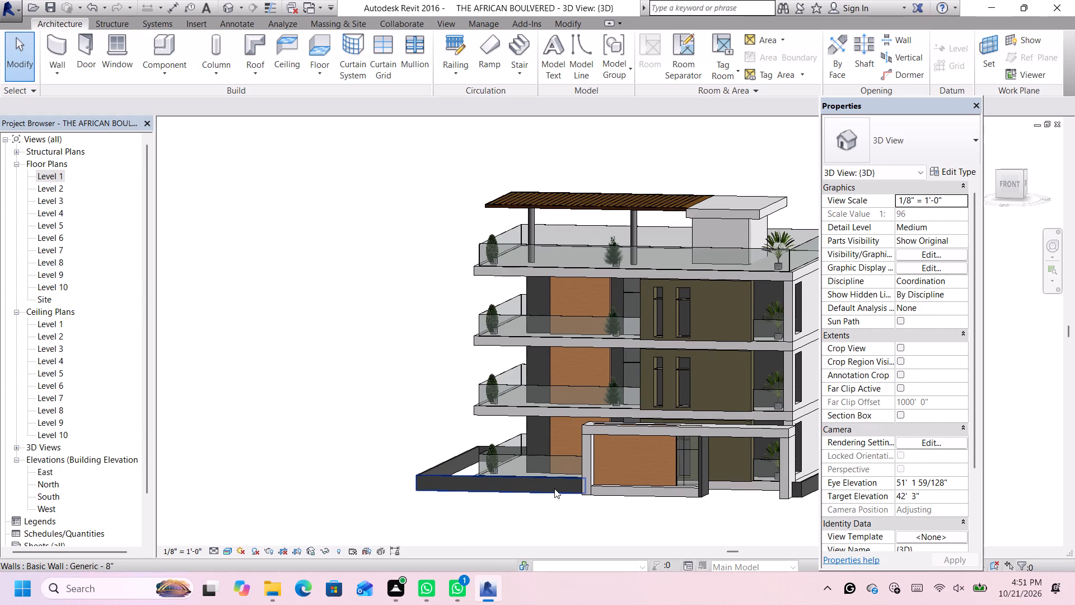
click(562, 487)
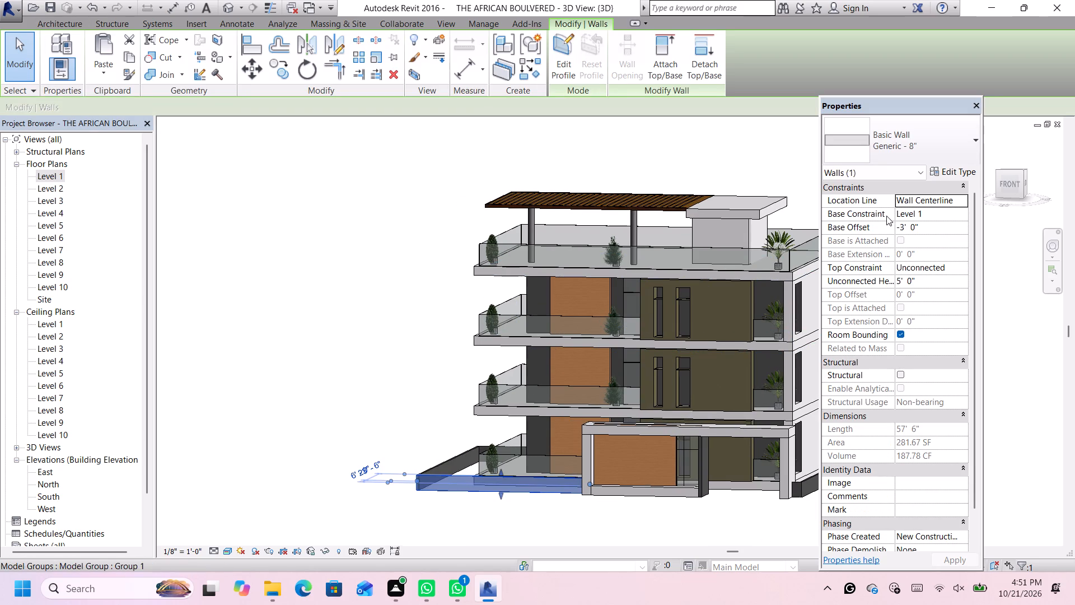
click(947, 166)
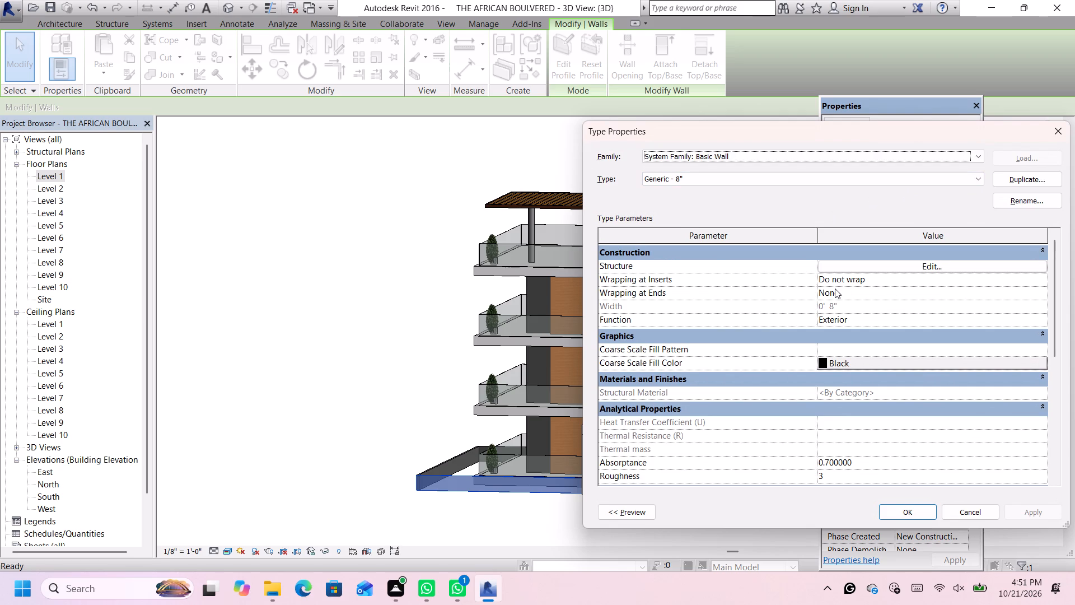
click(1024, 181)
click(834, 362)
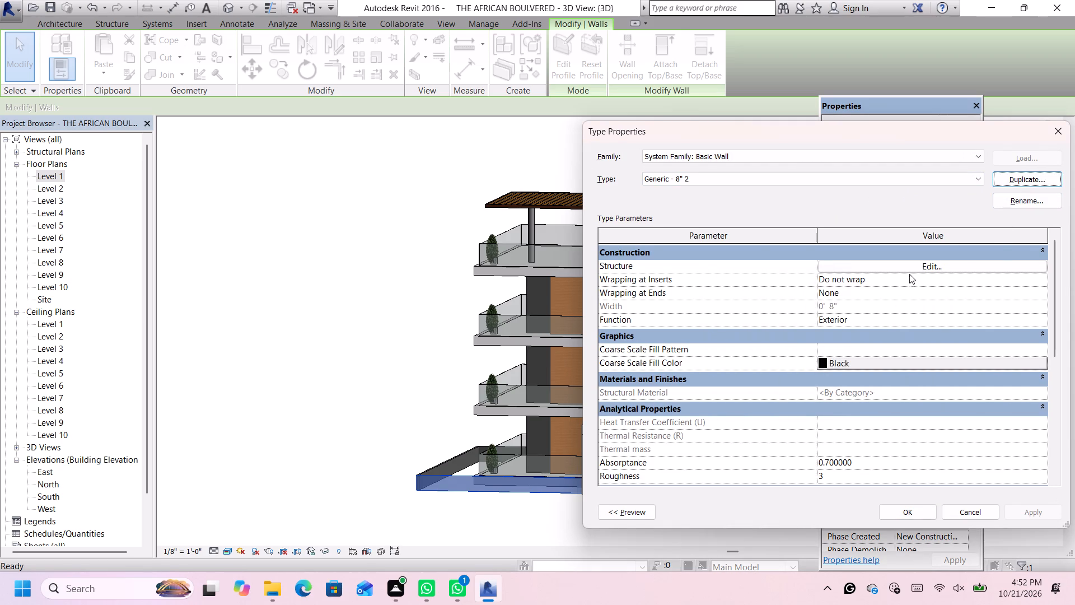
Assign the Parking Stripe material to the structure layer of the duplicated 8" wall type.
click(912, 268)
click(814, 260)
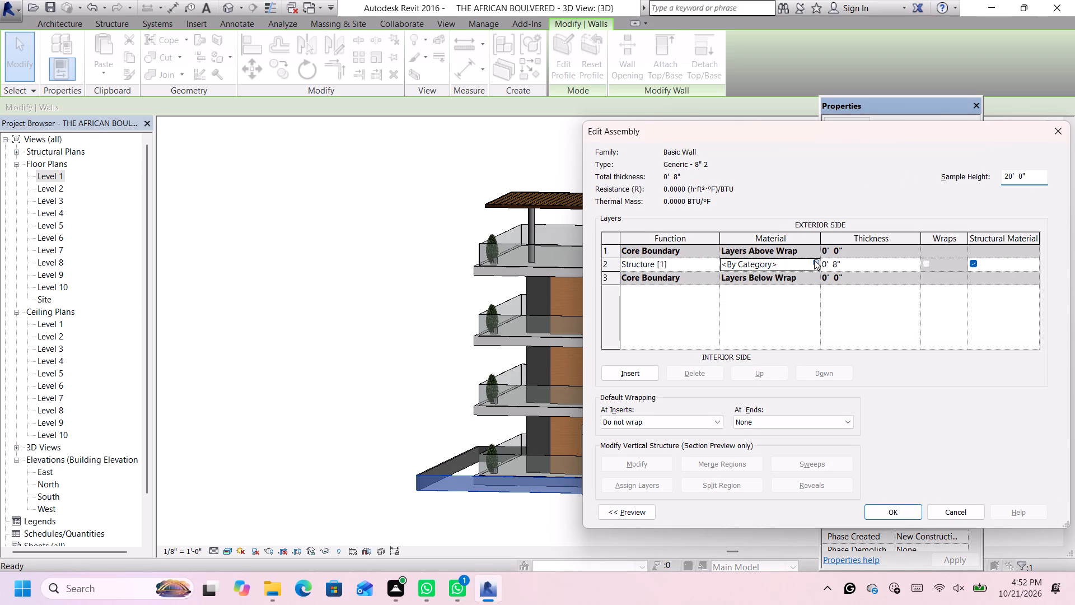
scroll(175, 396, down, 1)
scroll(176, 395, up, 3)
click(202, 314)
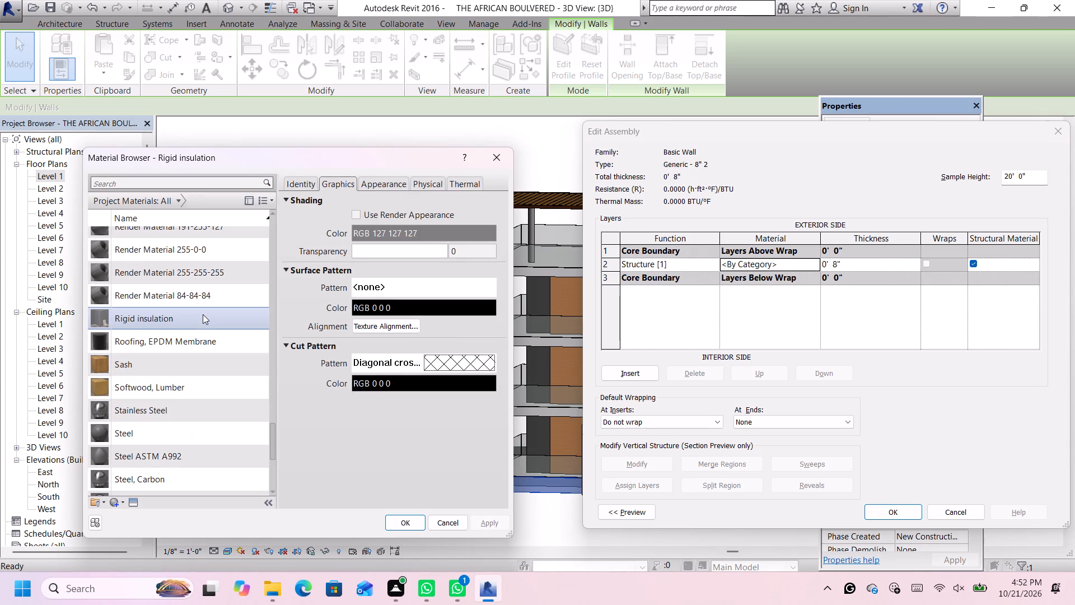
scroll(170, 322, up, 1)
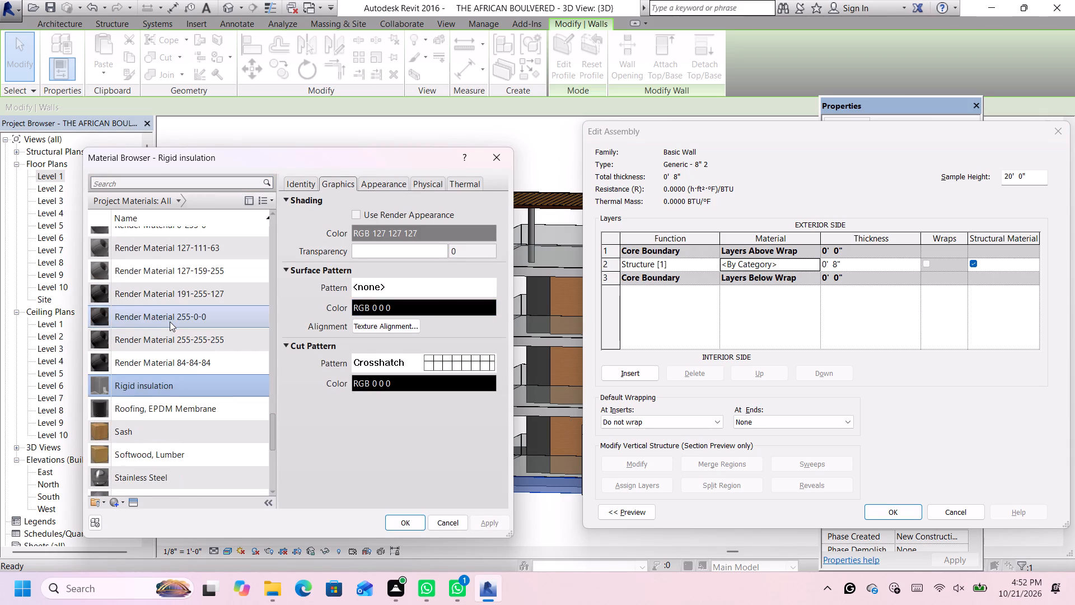
scroll(170, 322, up, 6)
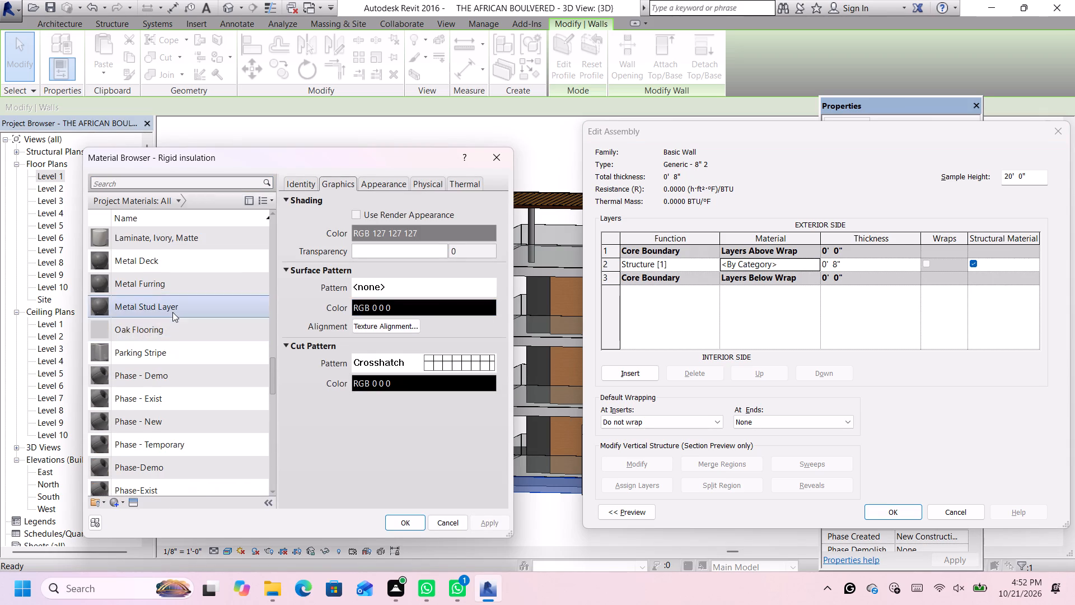
click(170, 352)
click(406, 525)
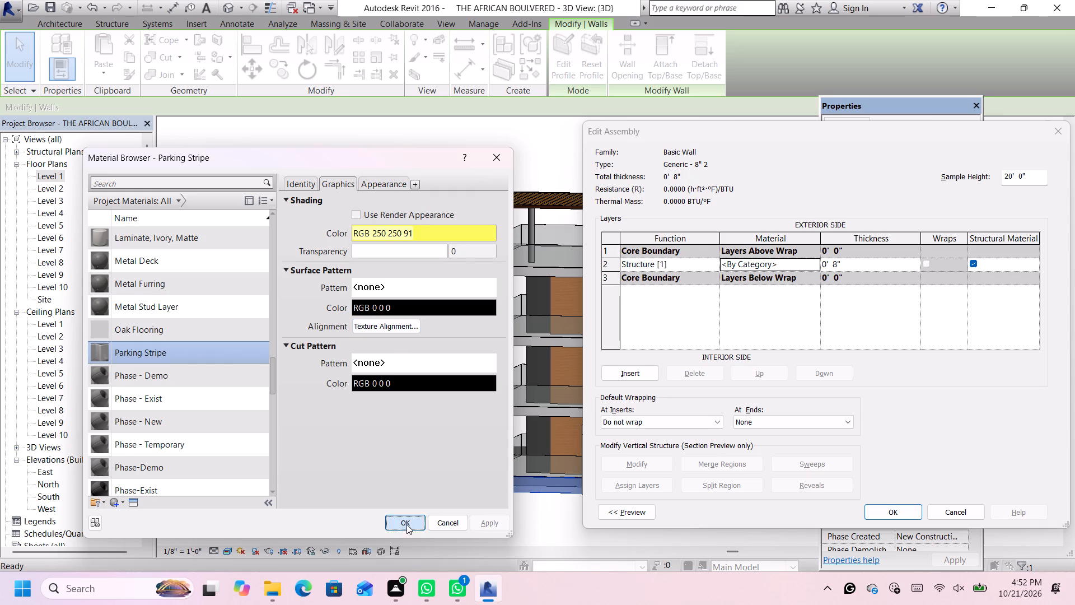
click(892, 516)
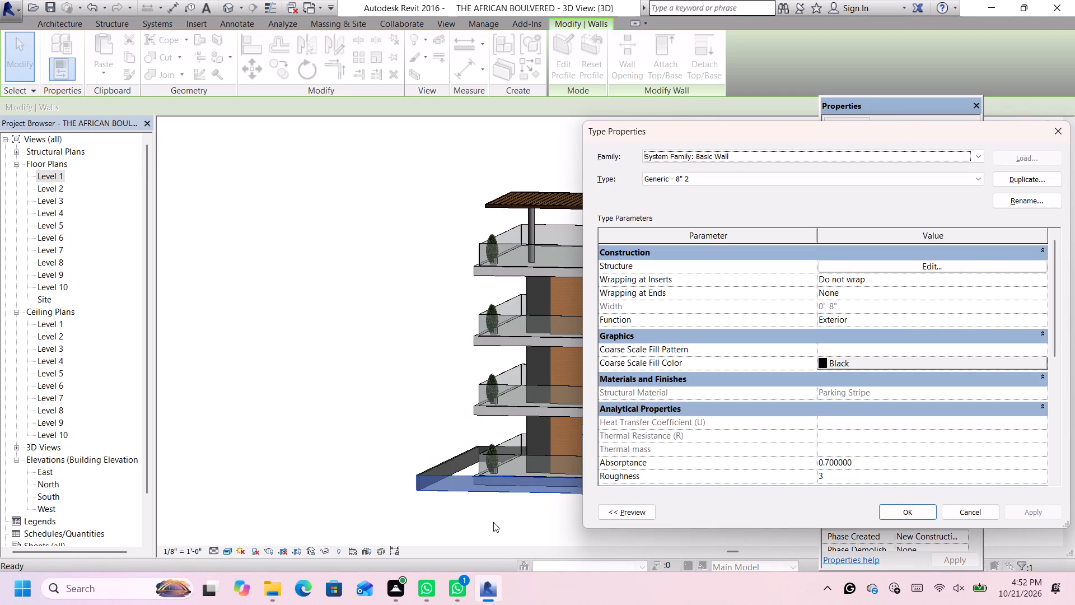
click(912, 510)
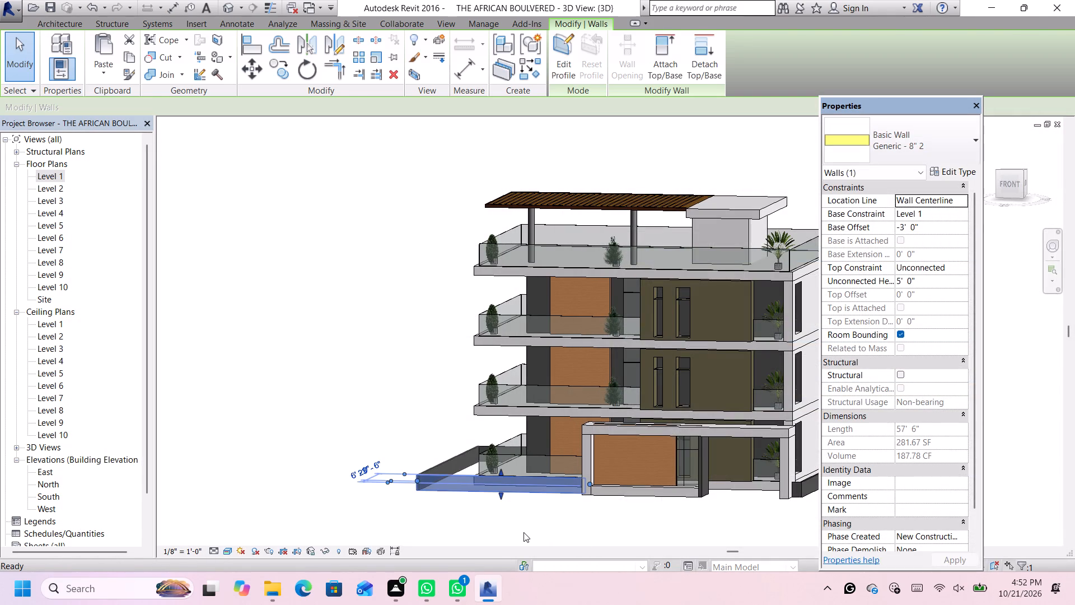
click(524, 532)
Change the west side perimeter wall to the Generic - 8" 2 wall type.
click(431, 466)
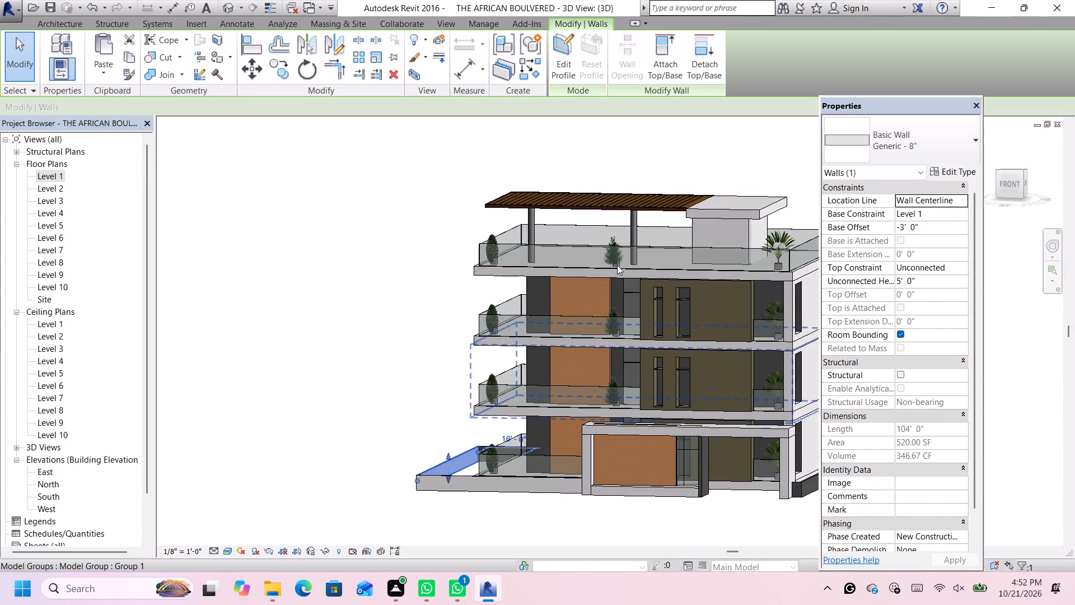
click(923, 139)
click(900, 253)
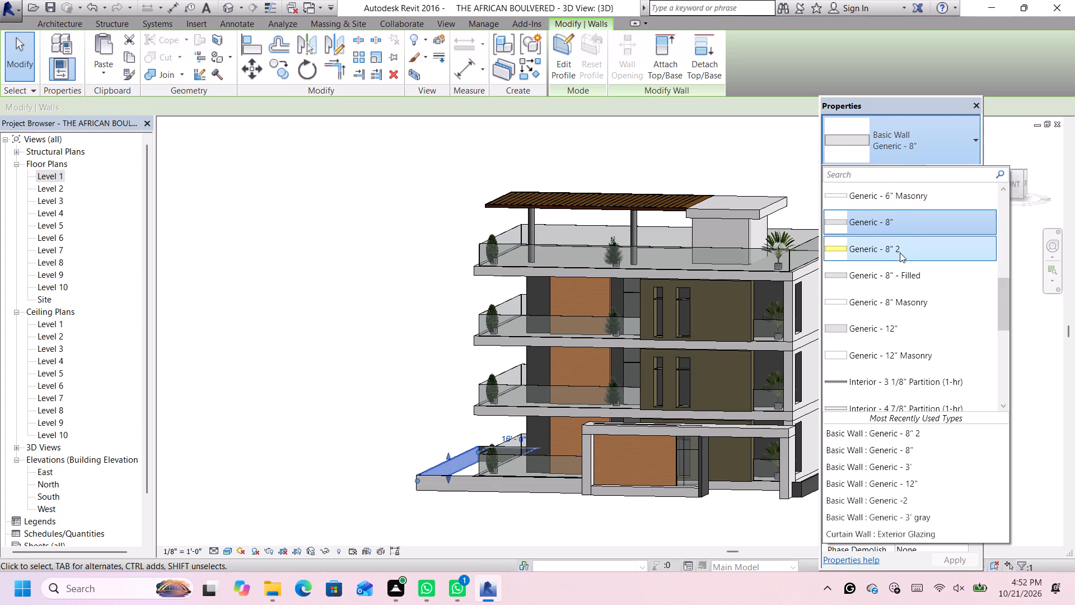
scroll(470, 435, up, 3)
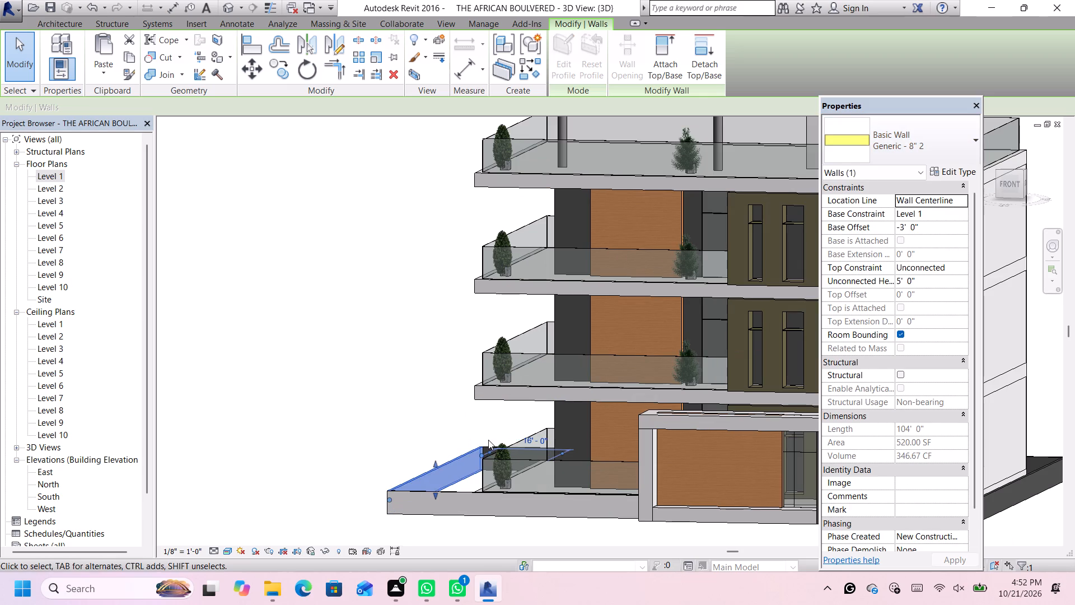
click(496, 424)
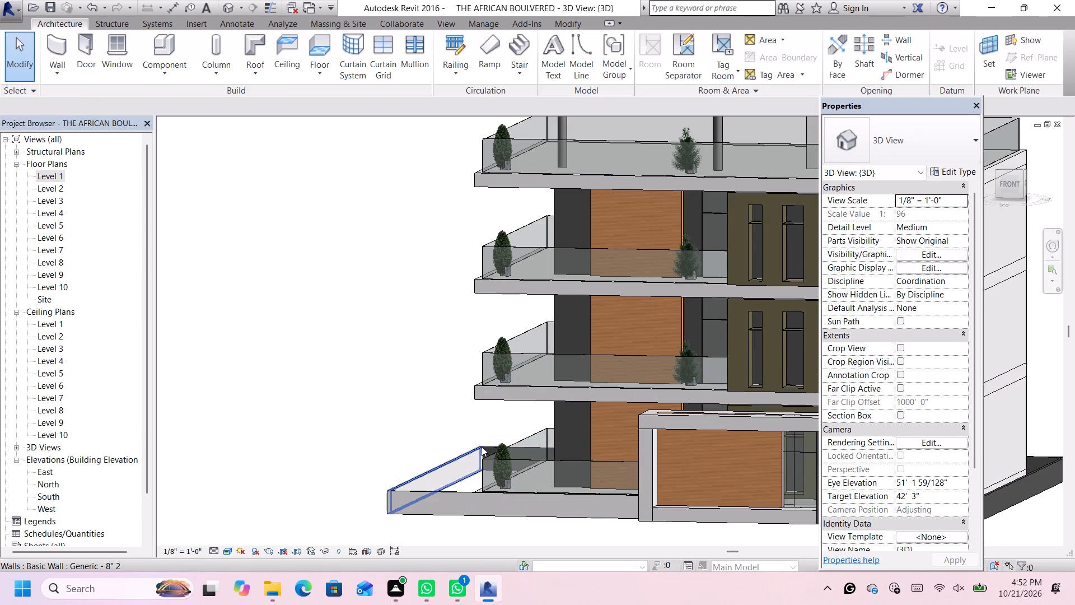
Change the rear perimeter wall behind the building to the Generic - 8" 2 wall type.
click(485, 447)
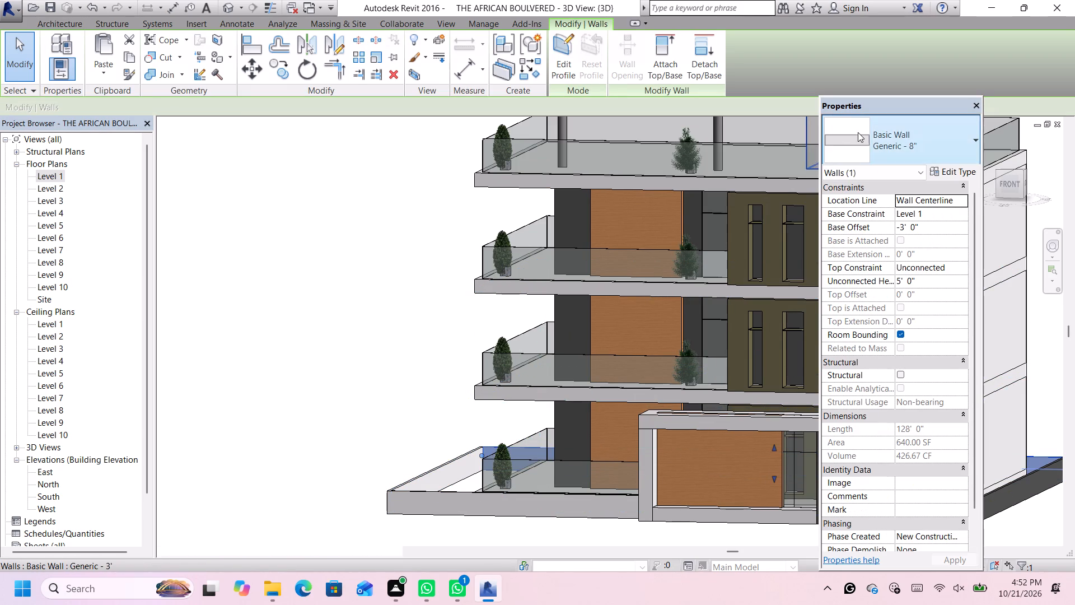
click(857, 132)
click(894, 245)
Change the long east side perimeter wall to the Generic - 8" 2 wall type.
scroll(579, 382, down, 3)
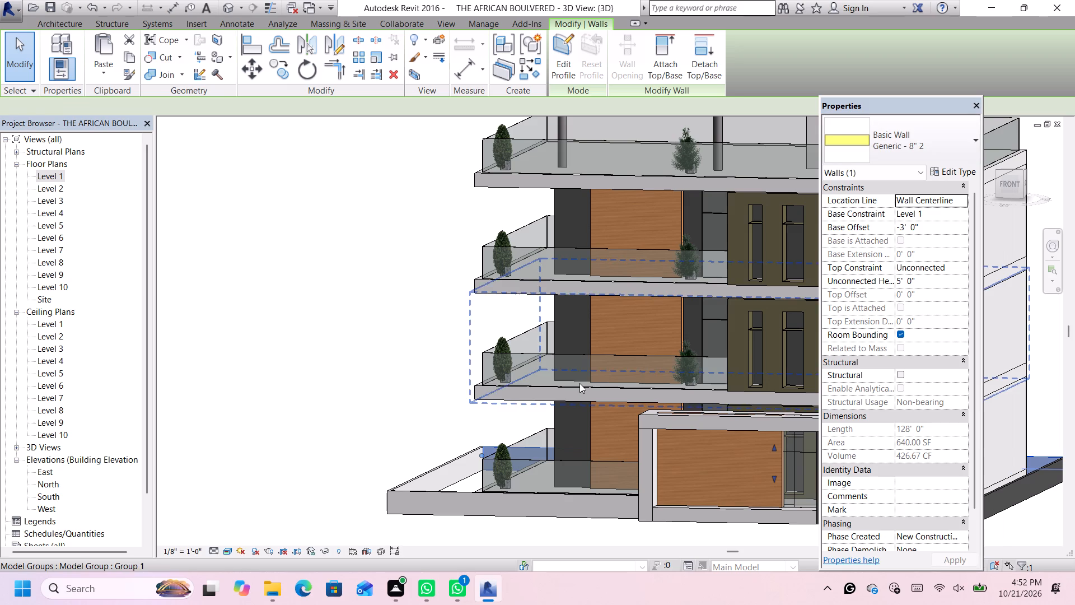
scroll(579, 383, down, 2)
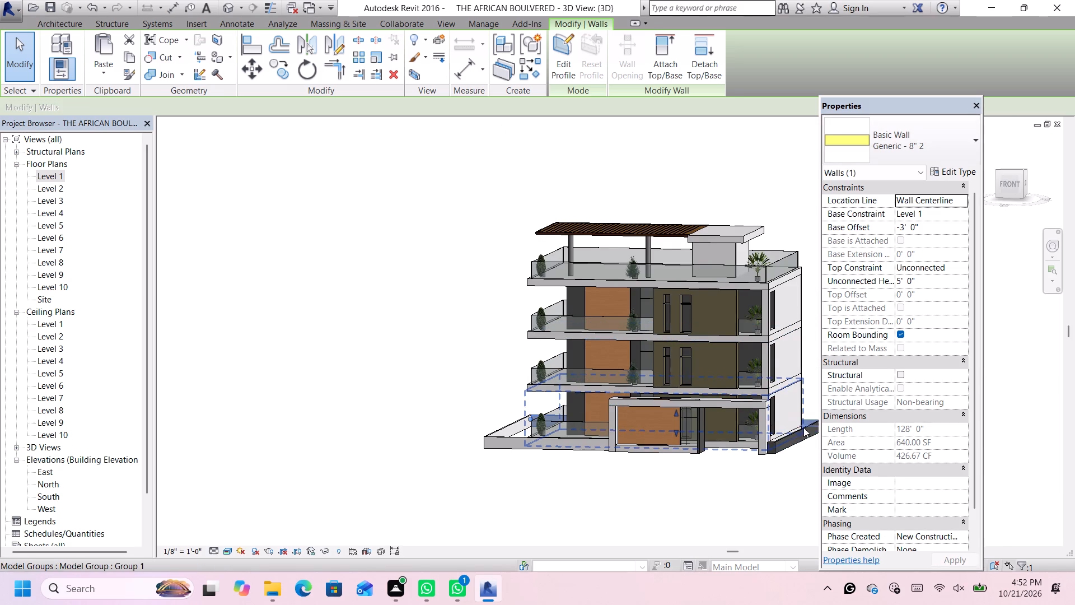
scroll(807, 423, up, 3)
click(797, 482)
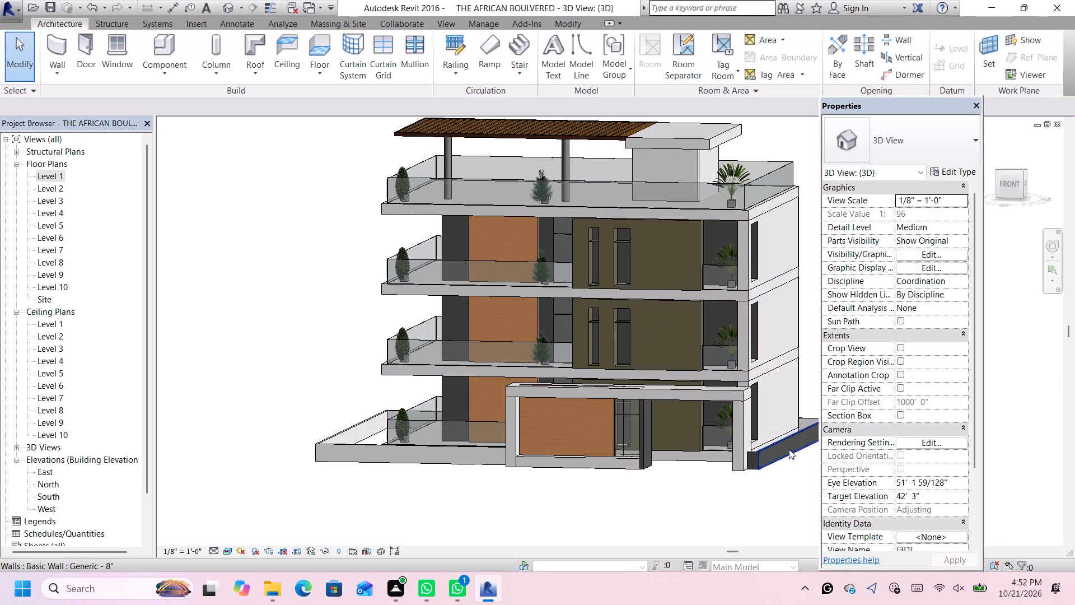
click(789, 449)
click(933, 146)
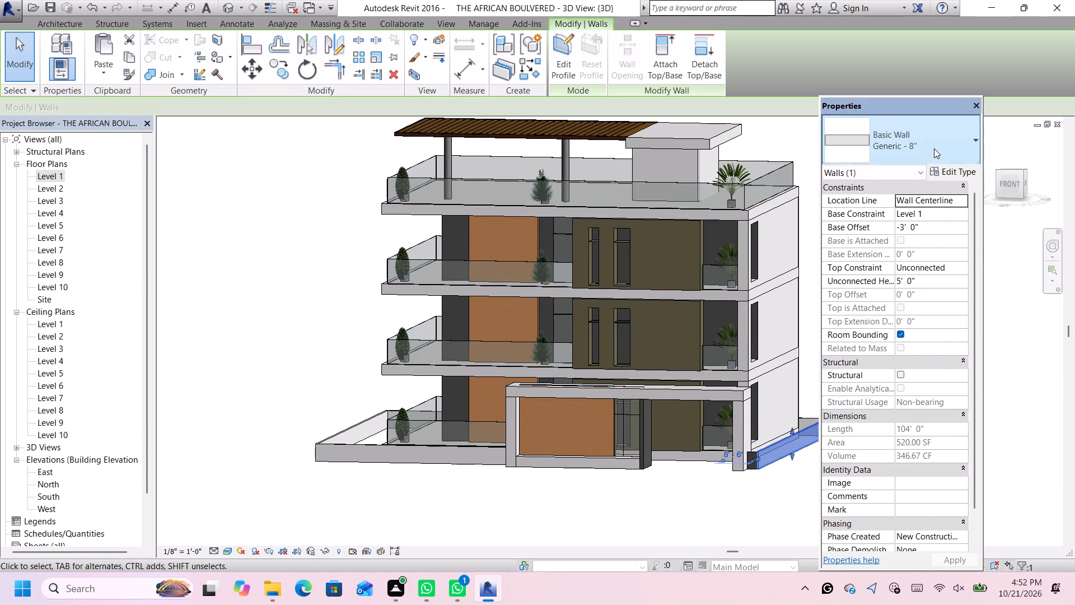
click(895, 240)
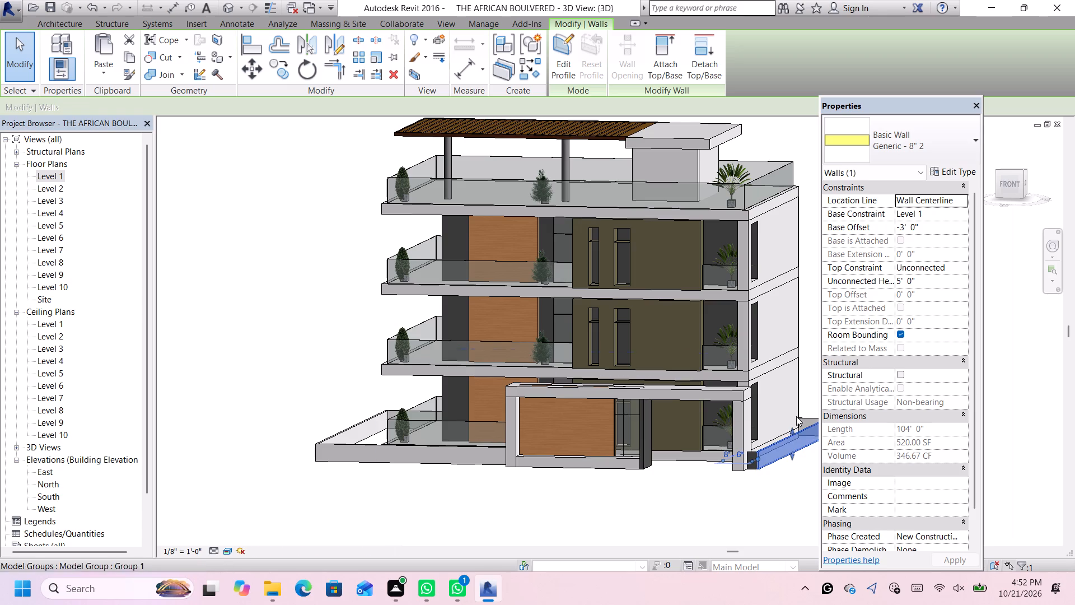
Change the short front perimeter wall segment east of the gate to the Generic - 8" 2 wall type.
scroll(766, 459, up, 5)
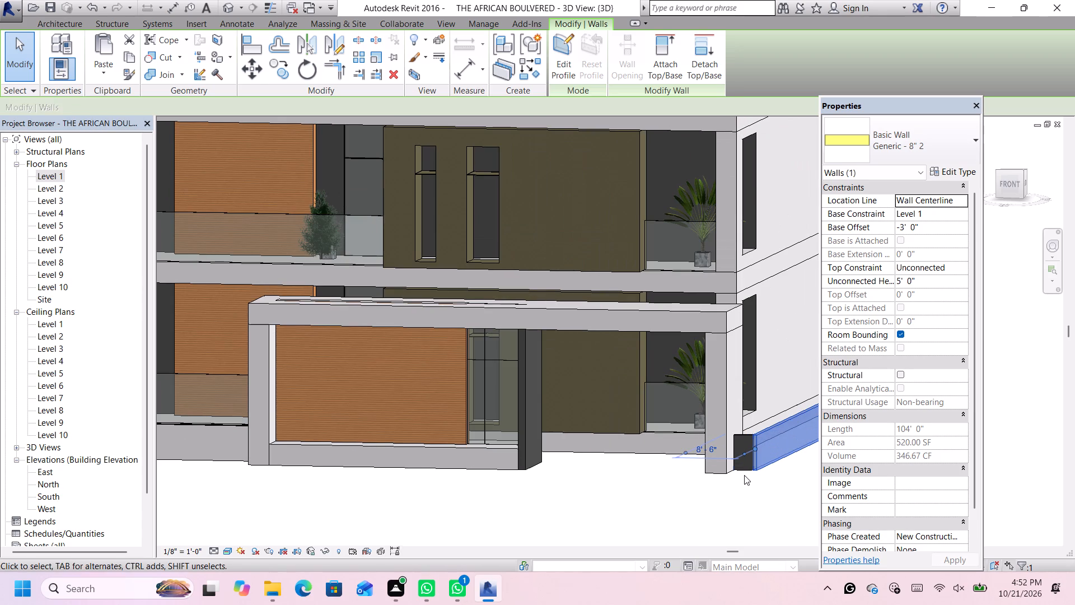
click(740, 469)
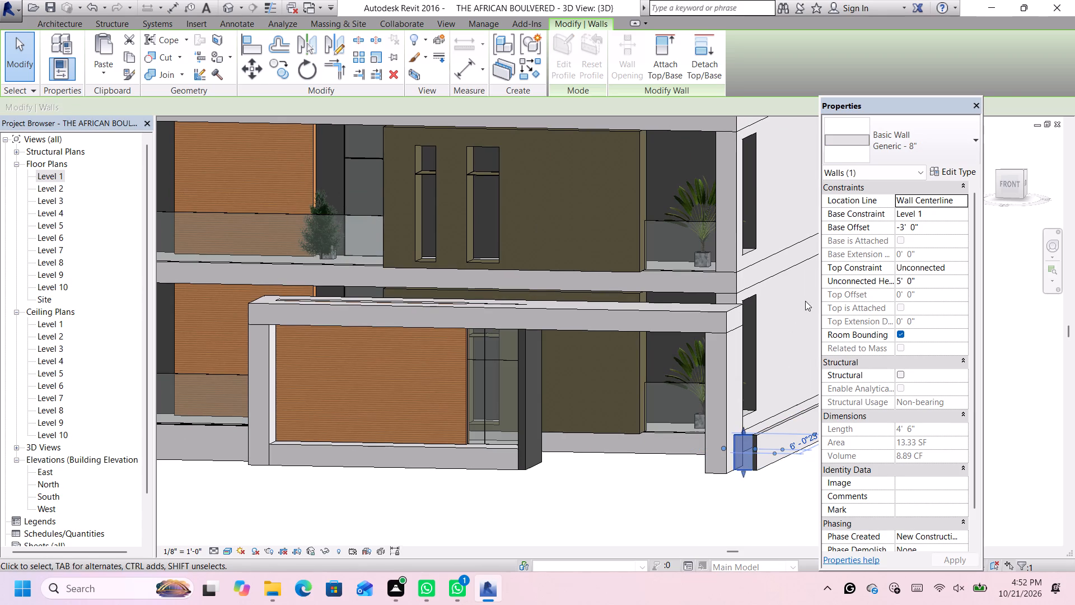
click(931, 145)
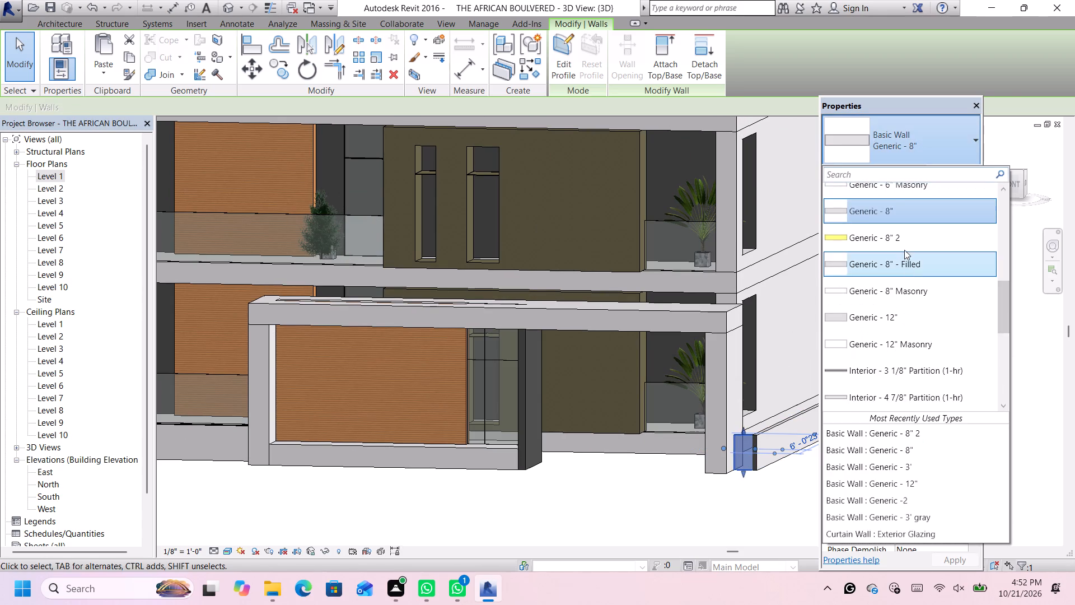
click(904, 236)
click(773, 493)
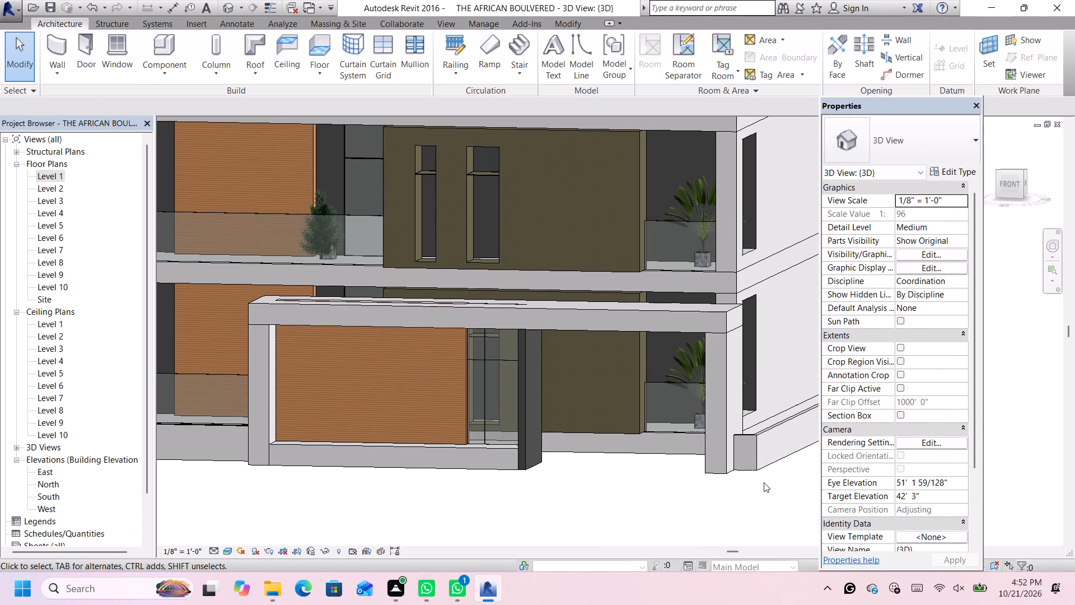
Duplicate the Generic - 12" wall type for the dark middle wall of the gate.
scroll(764, 482, down, 1)
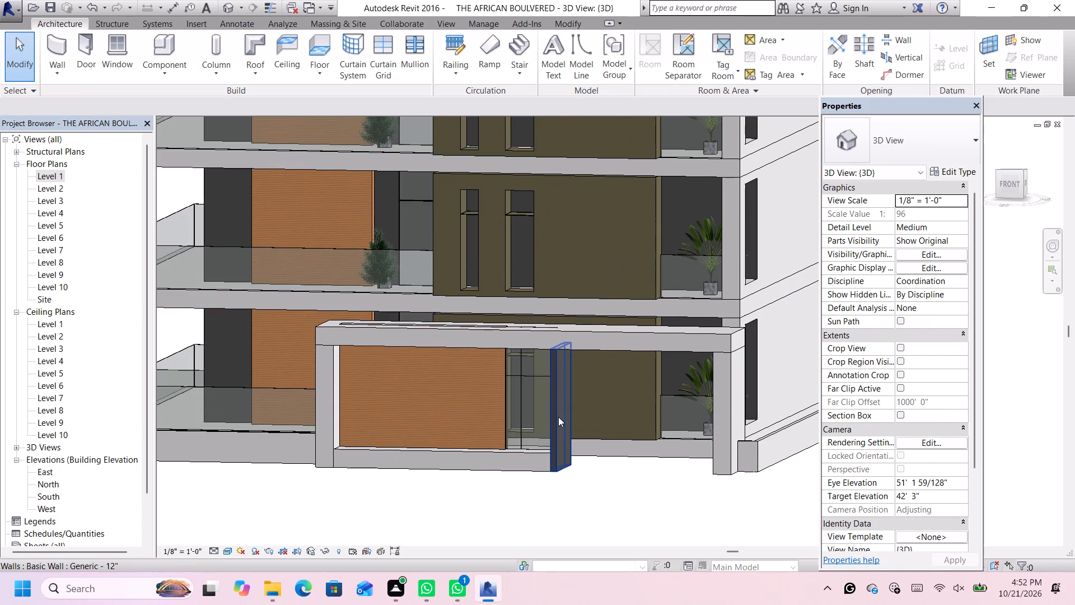
click(558, 417)
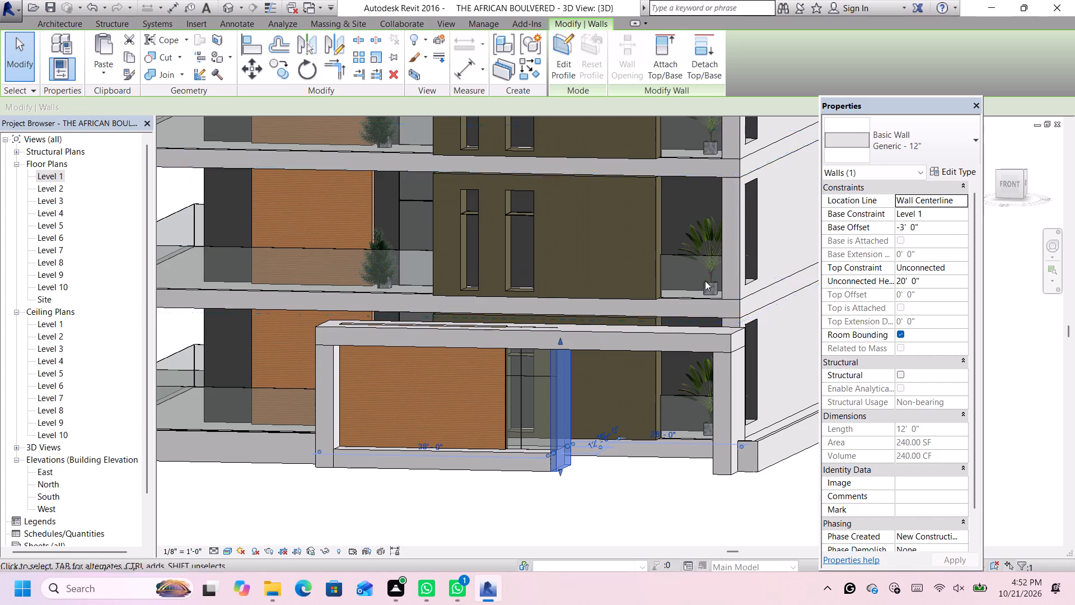
click(958, 171)
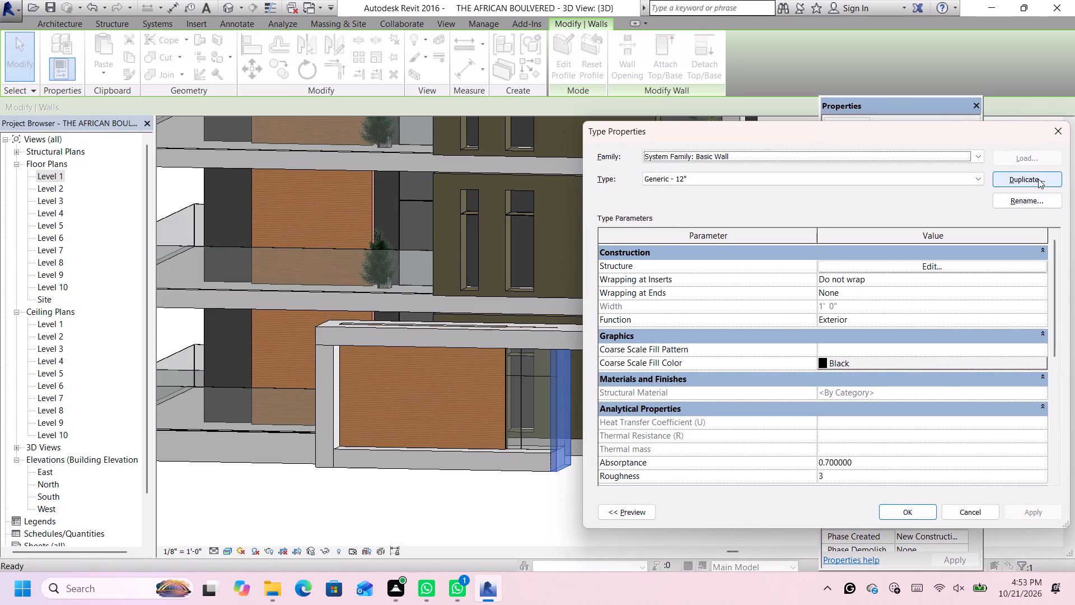
click(1038, 179)
click(840, 355)
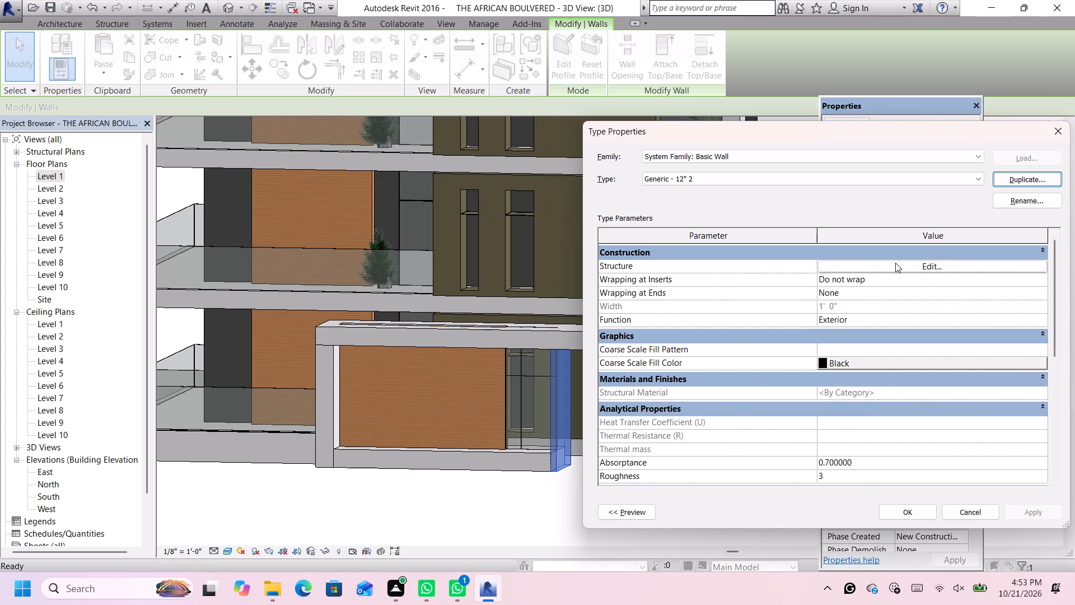
Assign the Parking Stripe material to the structure layer of the duplicated 12" wall type.
click(897, 263)
click(813, 265)
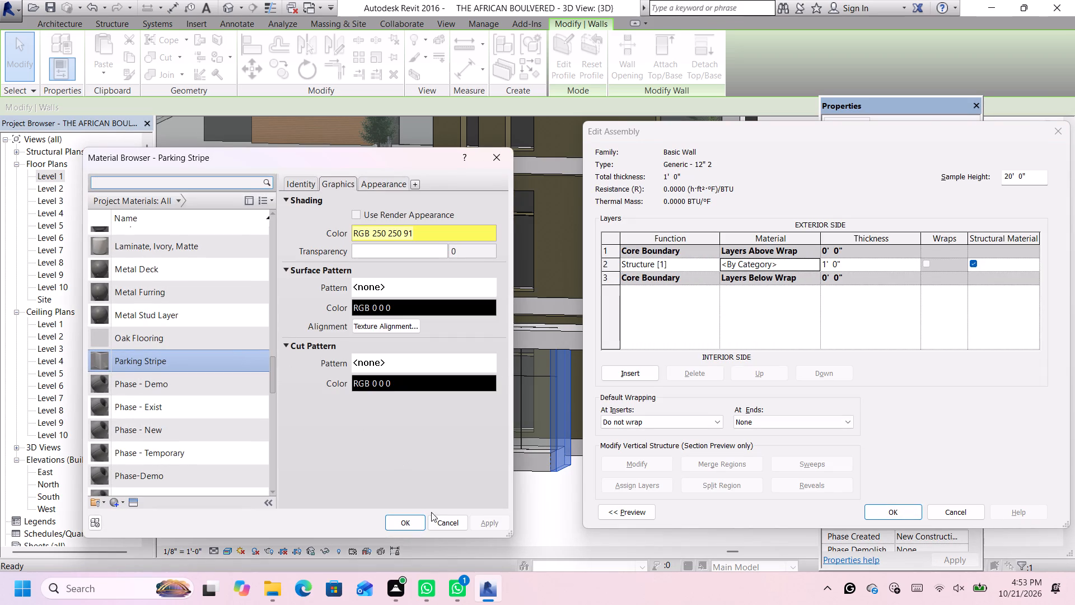
click(408, 518)
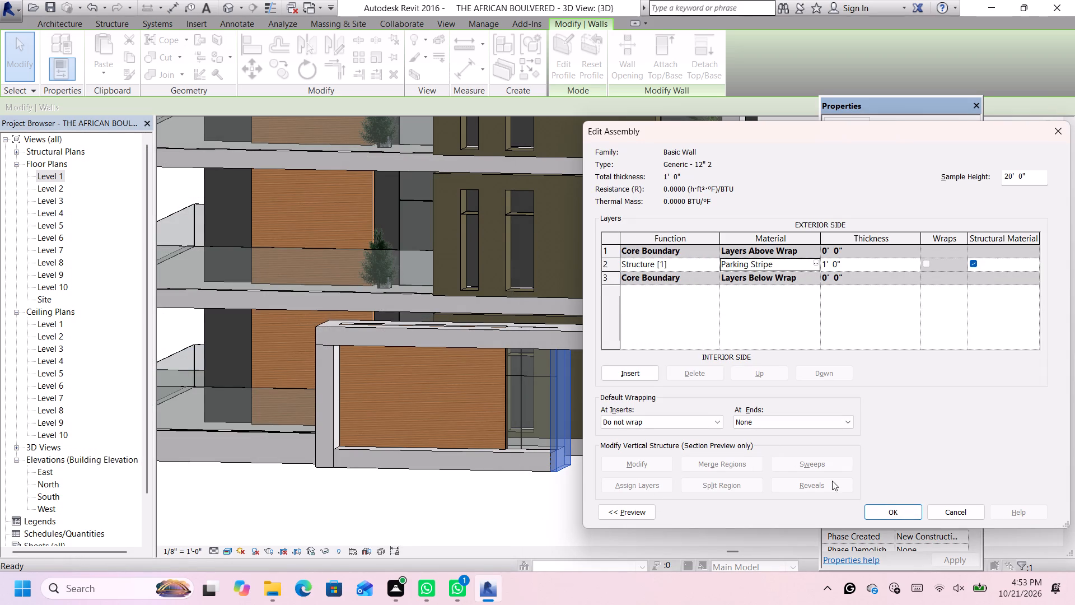
click(876, 512)
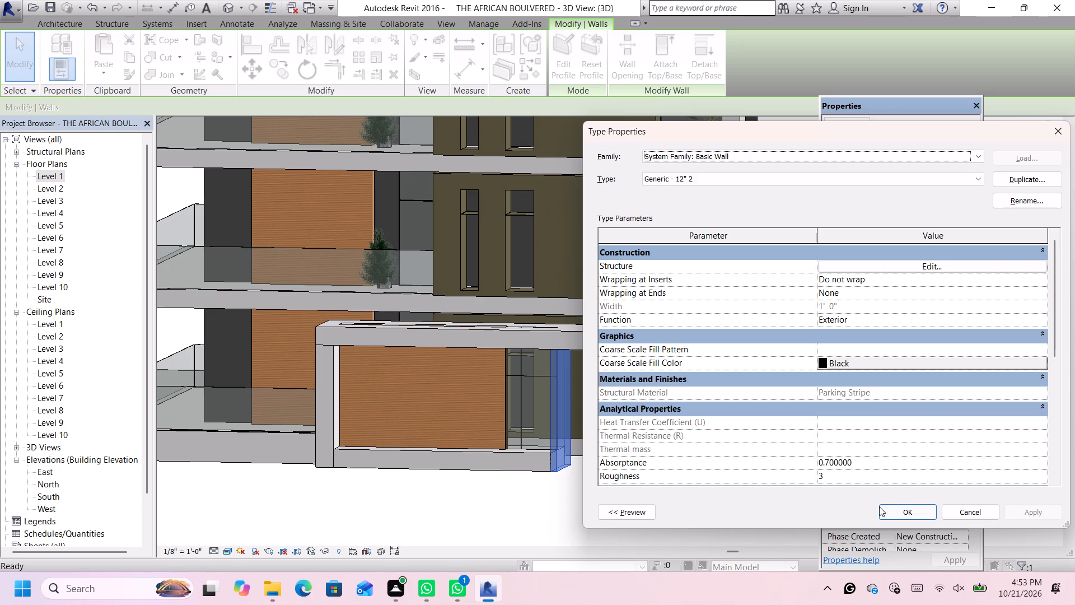
click(880, 506)
click(627, 506)
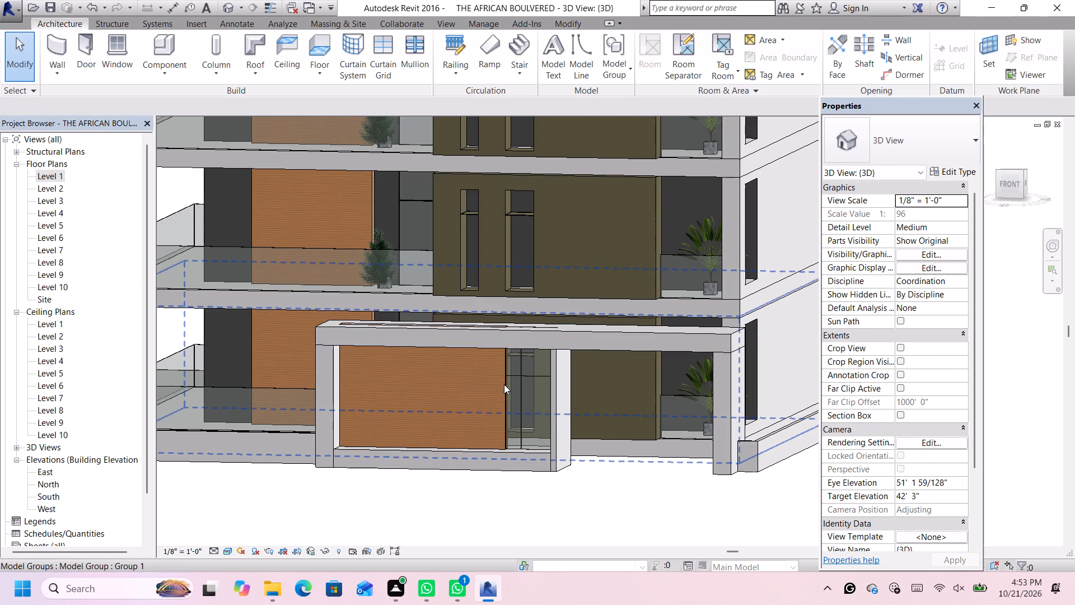
Set the base offset of the gate's wood-finished Generic -2 wall to -3' 0".
click(501, 441)
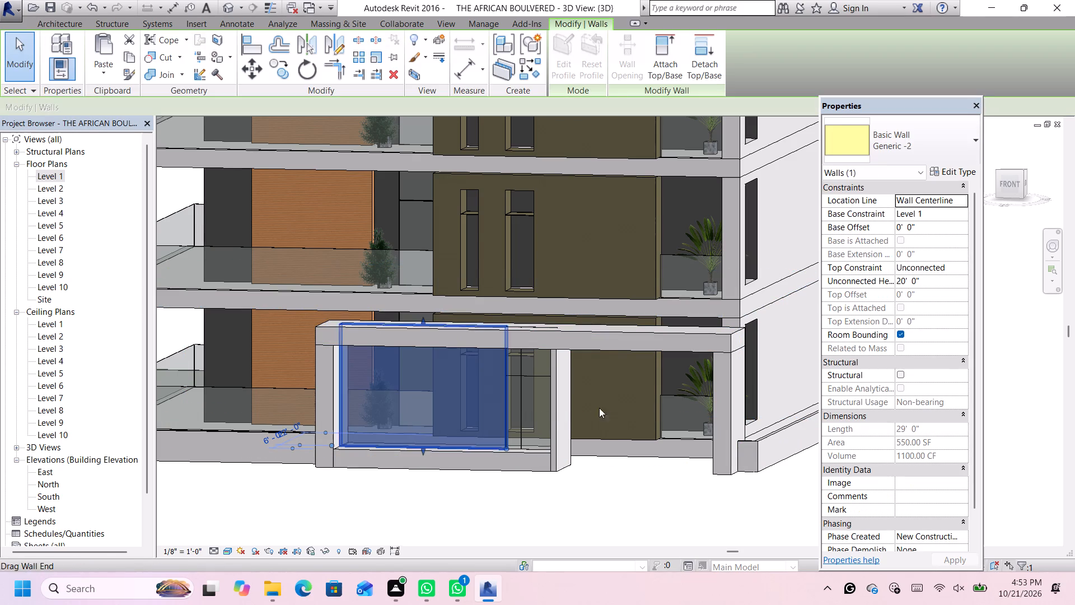
click(937, 229)
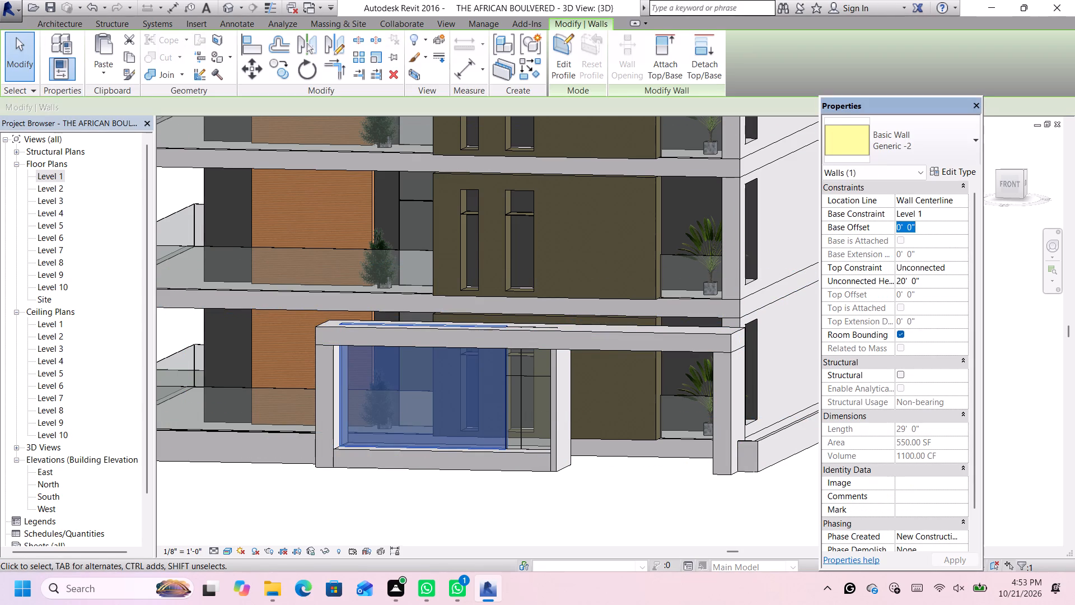
key(BackSpace)
key(minus)
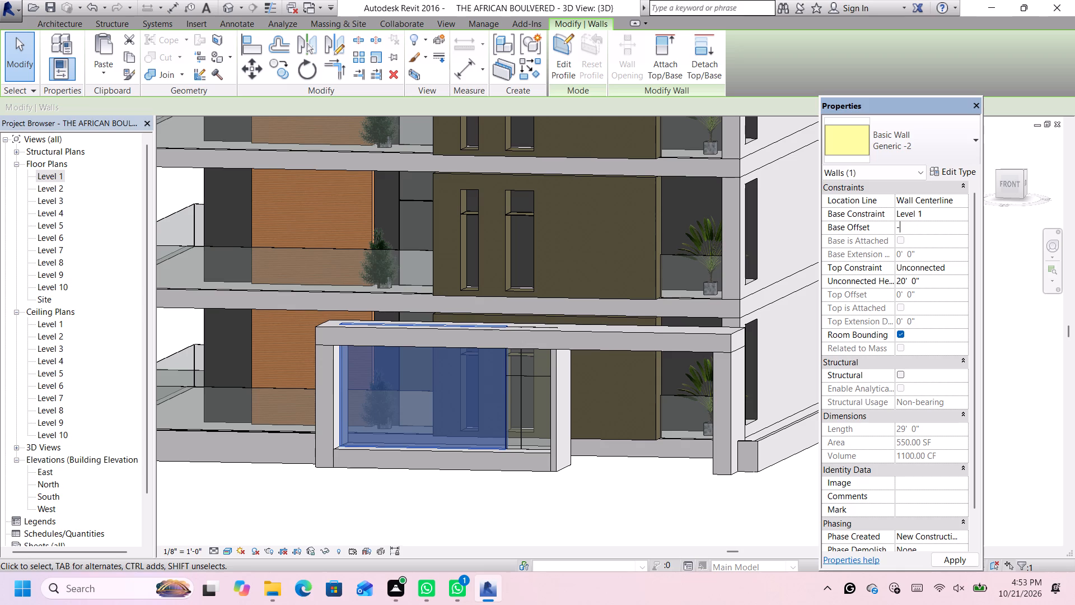
key(3)
key(apostrophe)
key(Return)
click(517, 499)
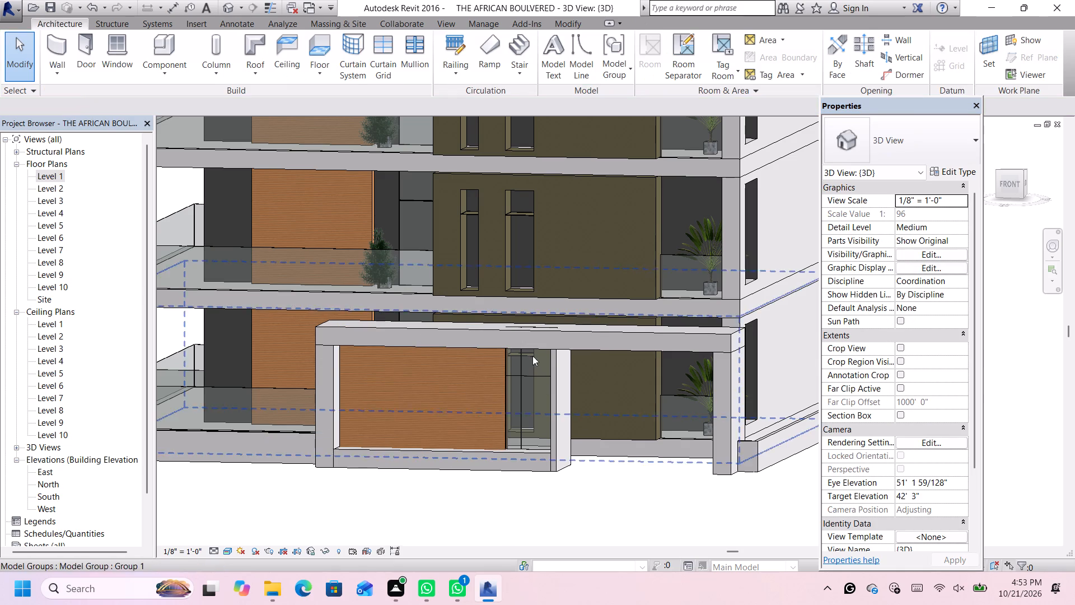
Set the base offset of the gate's Exterior Glazing curtain wall to -3' 0".
click(525, 367)
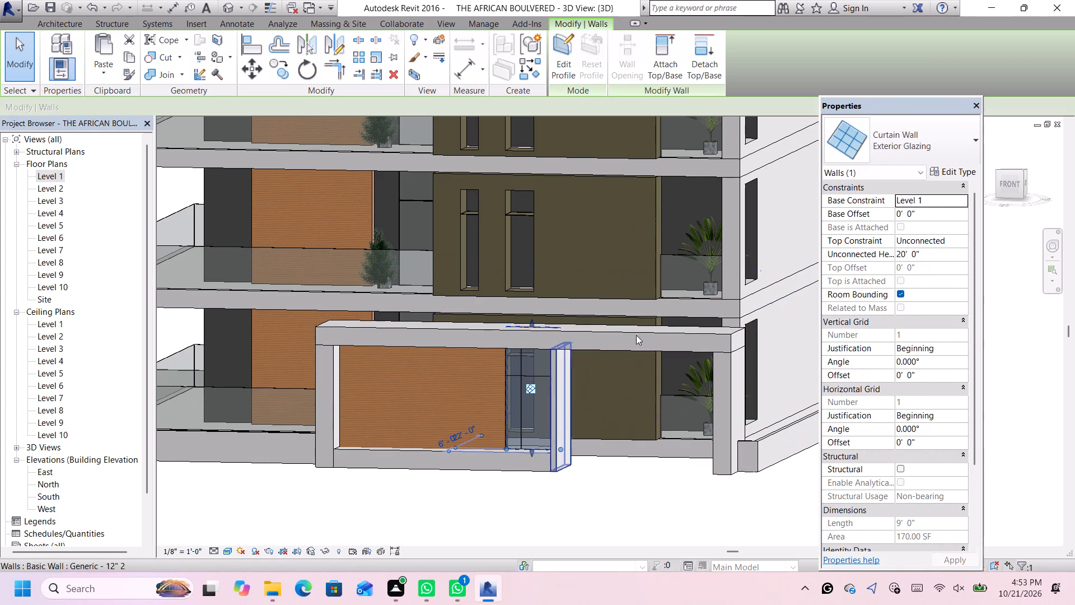
click(934, 212)
key(BackSpace)
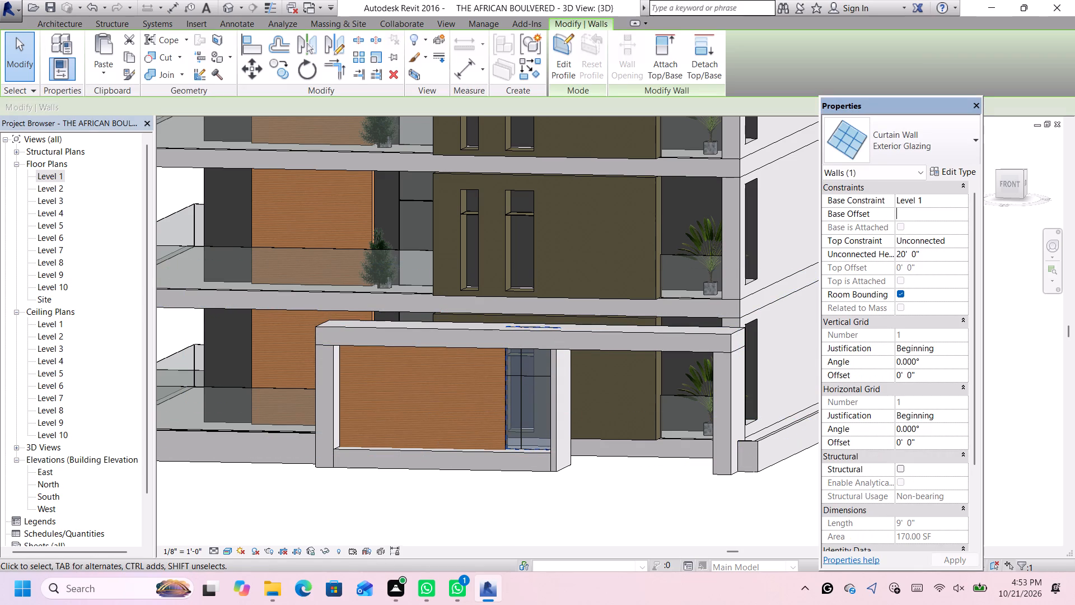
key(minus)
text(3')
key(Return)
click(589, 504)
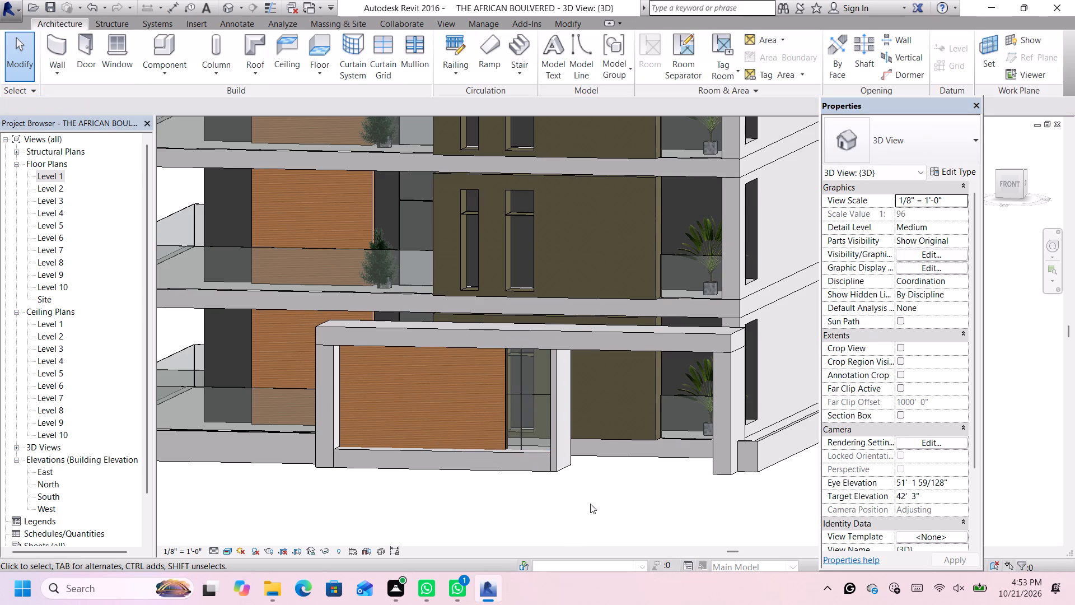
Create model text reading "The / African / Boulevard" on three lines and place it over the gate's wood-finished wall.
scroll(591, 504, down, 4)
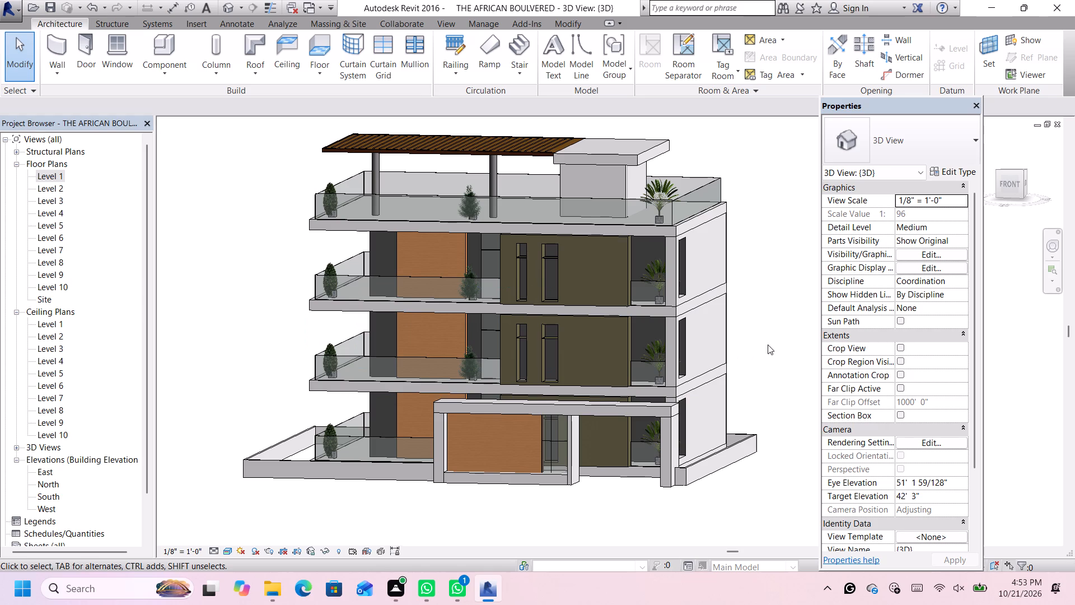
scroll(479, 463, up, 3)
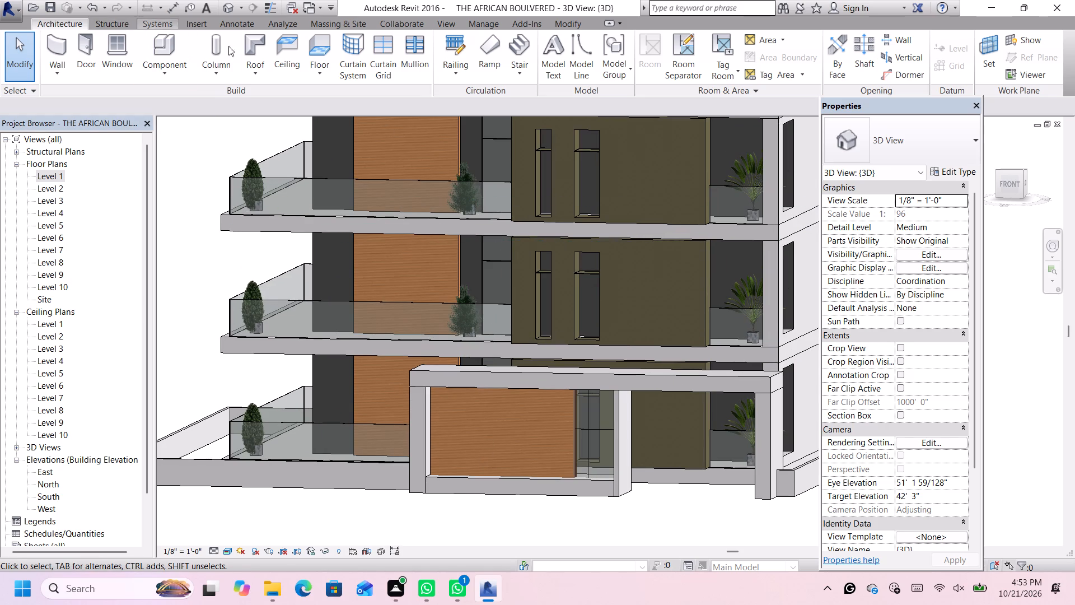
click(550, 58)
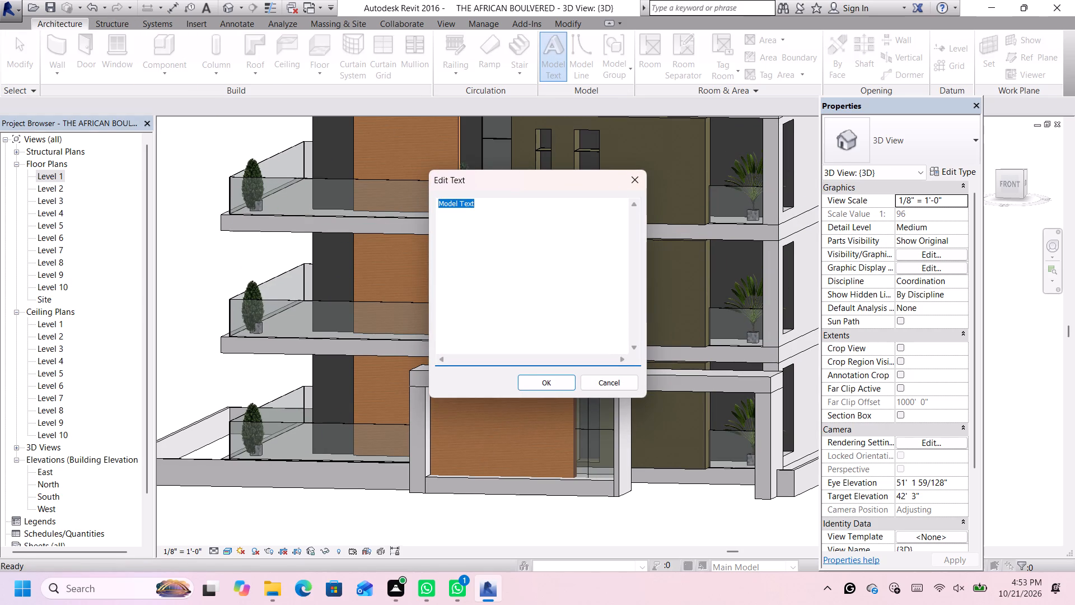
key(BackSpace)
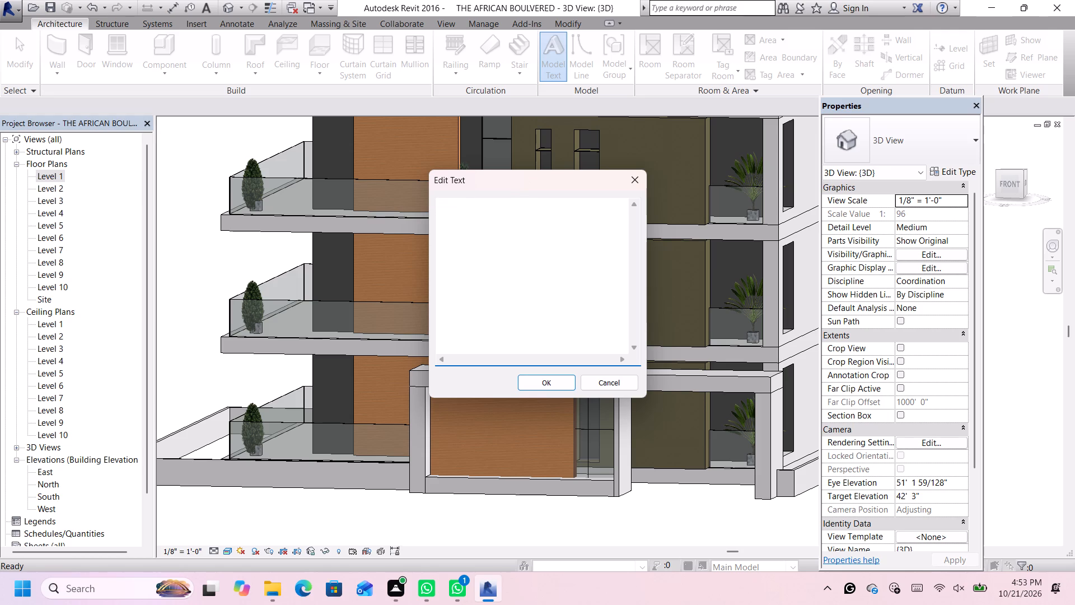
key(t)
text(he)
key(space)
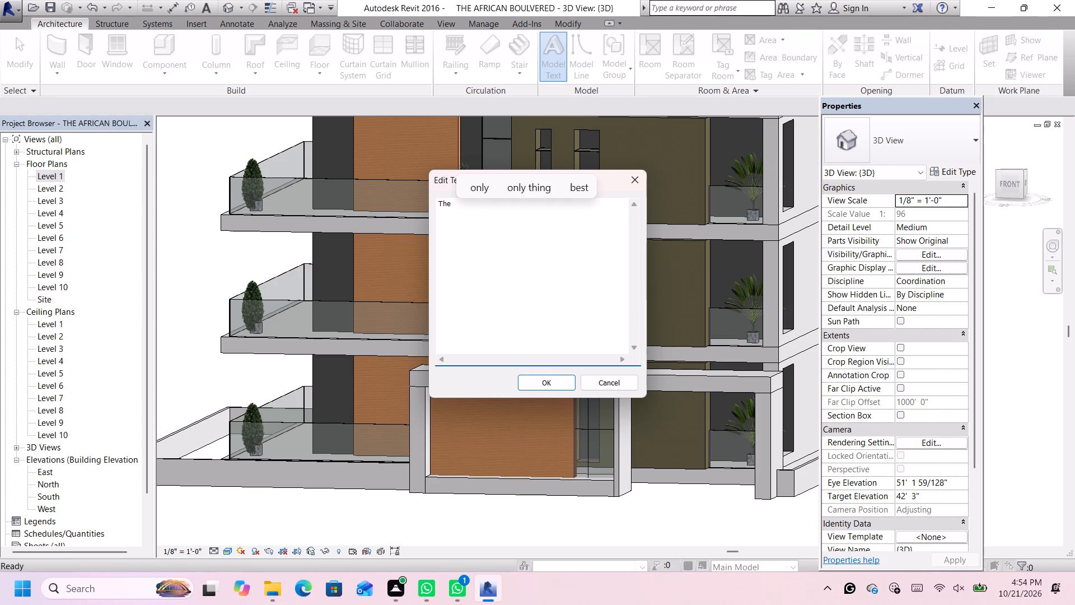
key(Return)
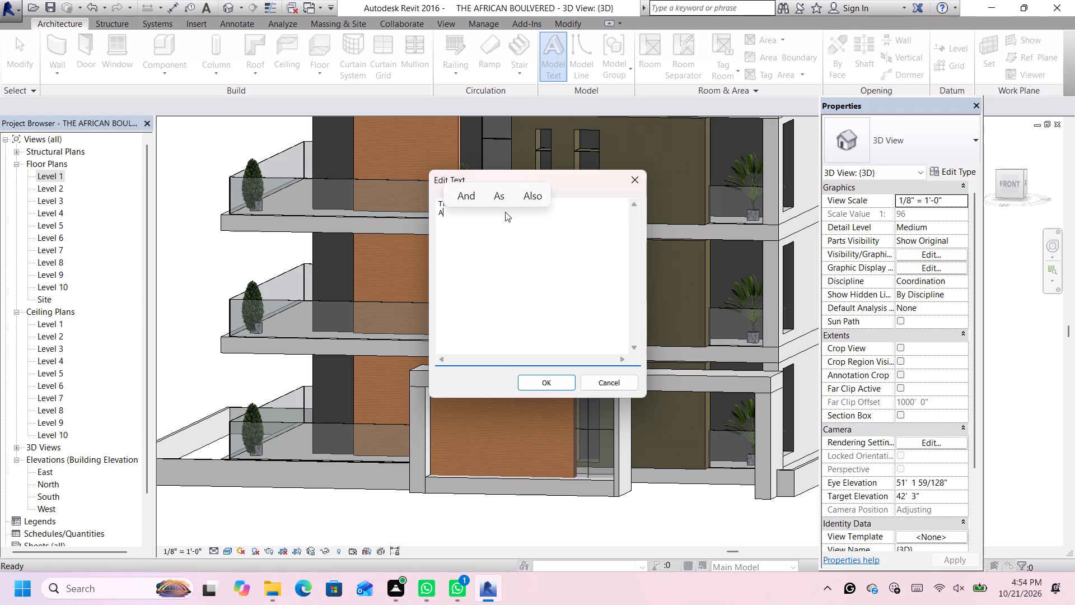
key(f)
text(ri)
text(can)
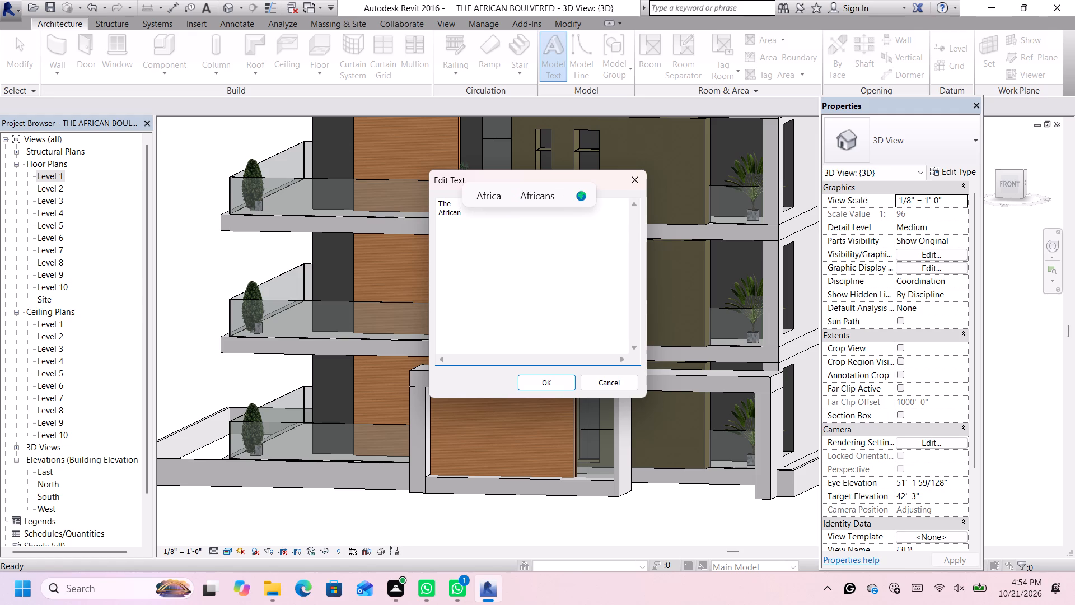
key(Return)
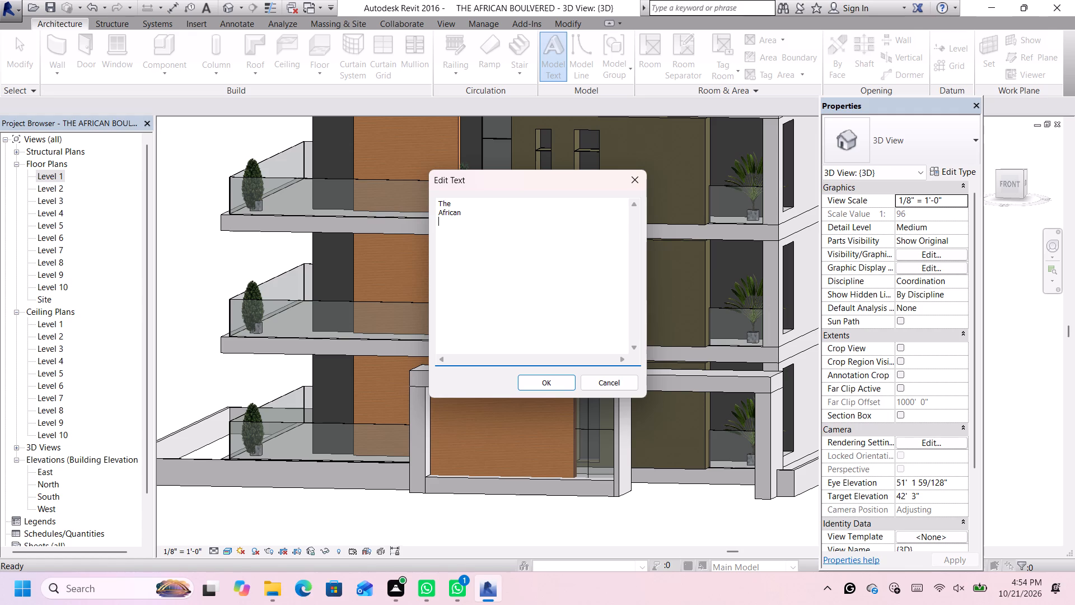
key(b)
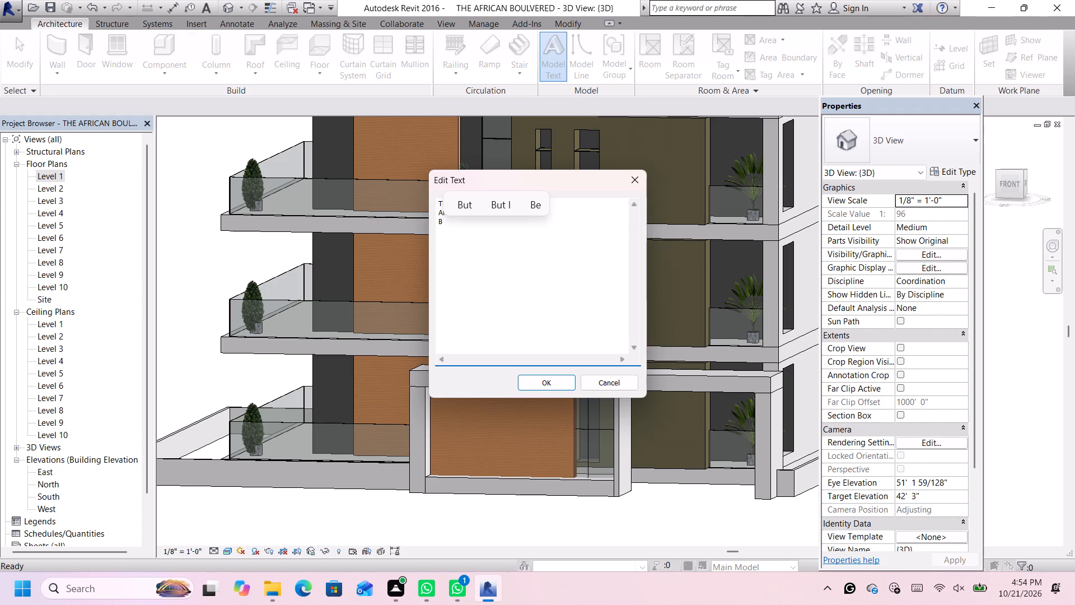
text(ou)
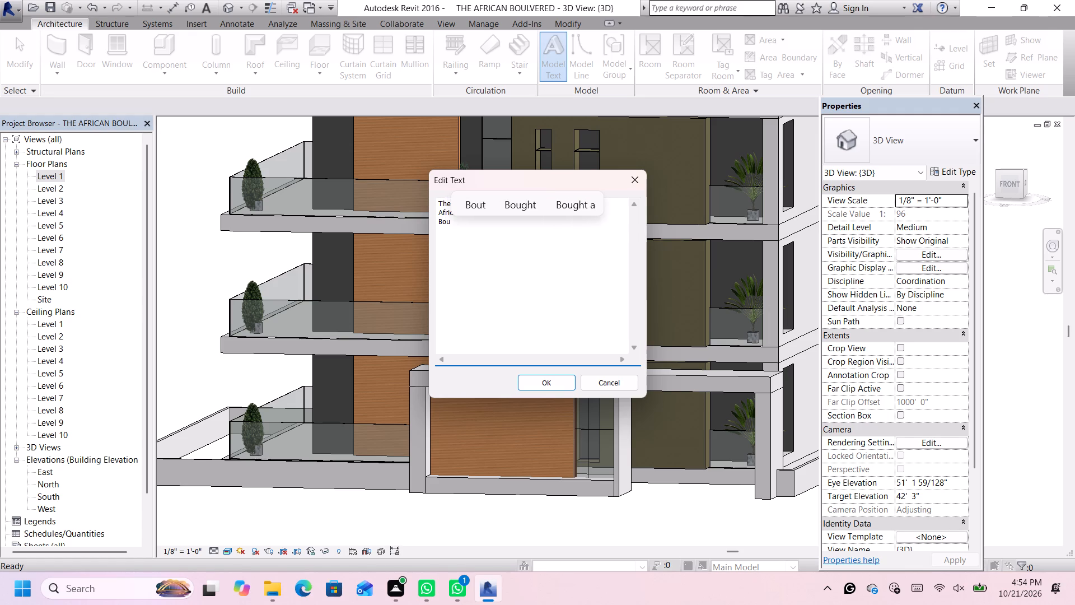
key(l)
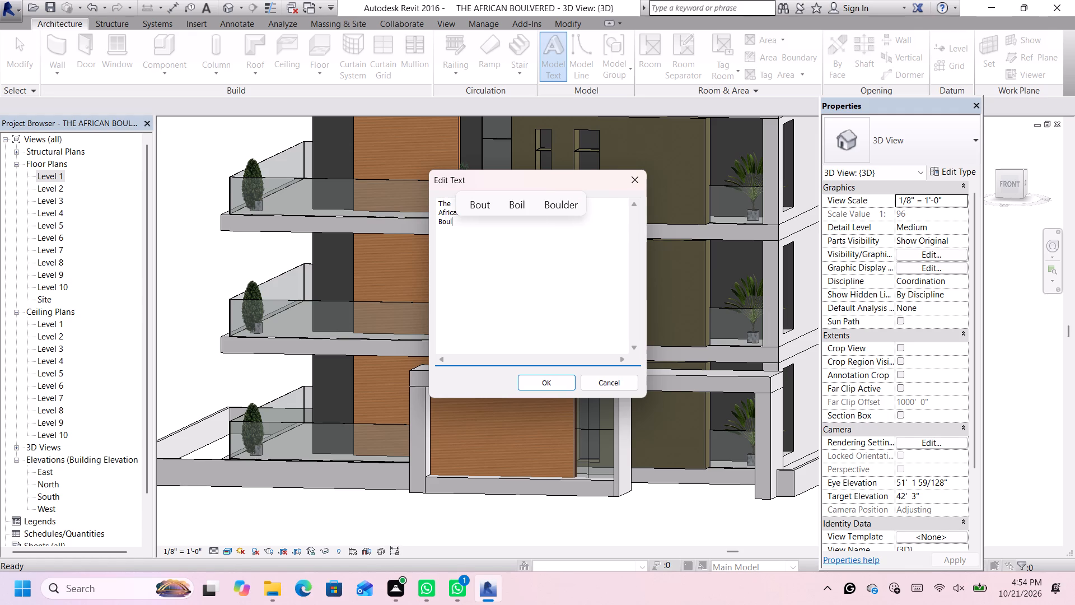
key(e)
key(v)
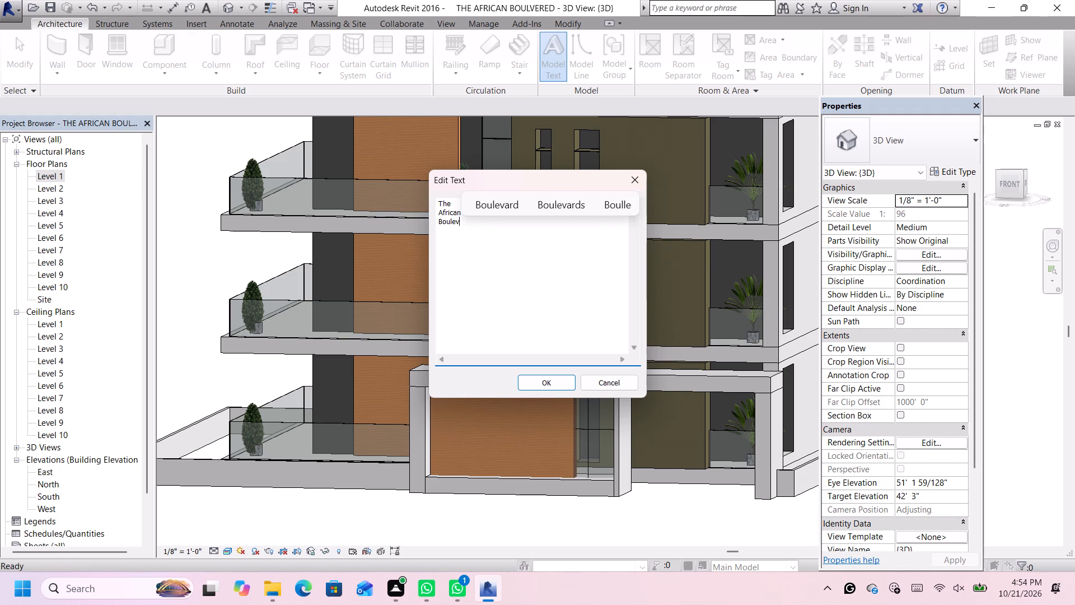
key(a)
key(r)
key(d)
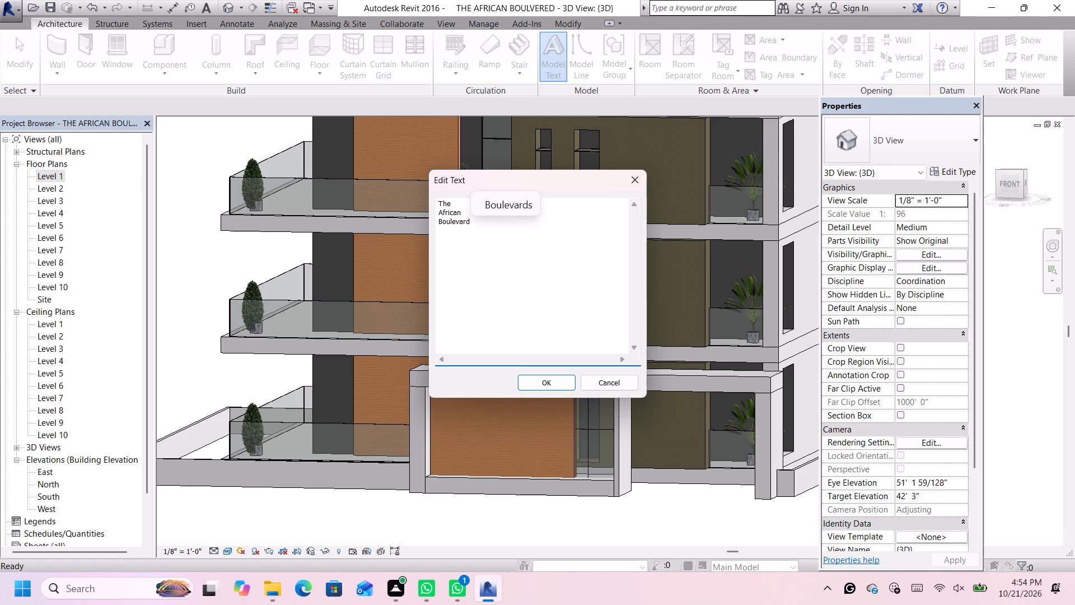
click(555, 383)
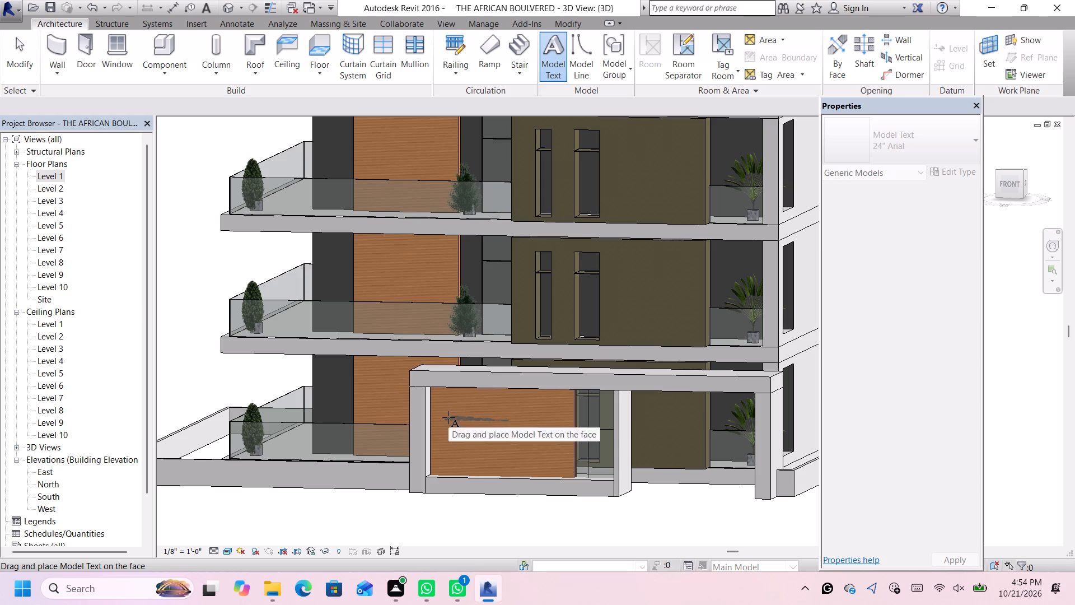
click(445, 413)
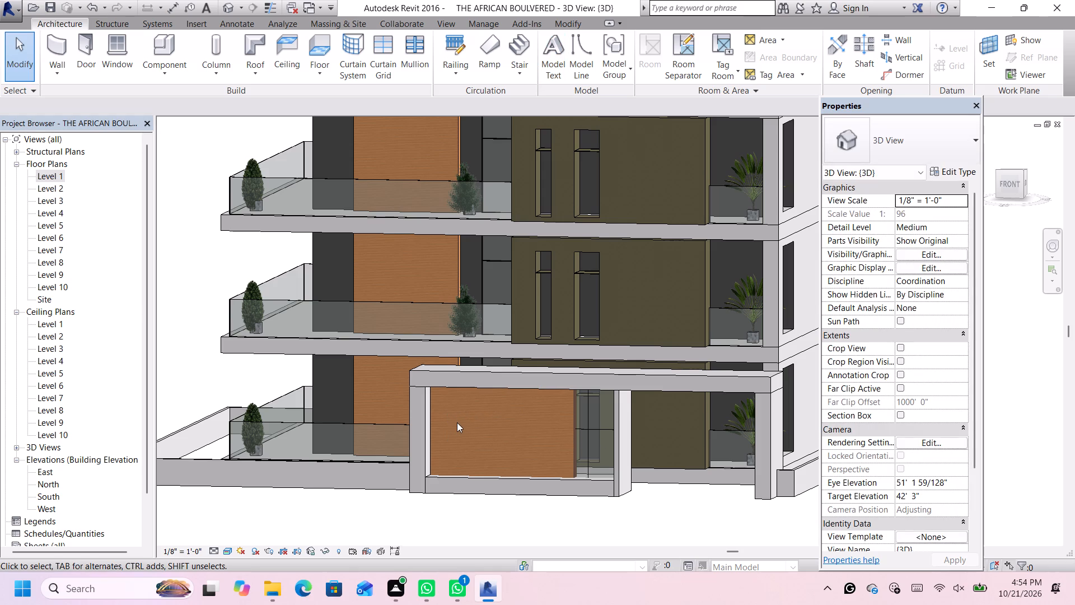
Examine the building and its surroundings from several sides to locate the placed model text.
scroll(457, 422, down, 4)
middle_drag(459, 421, 459, 419)
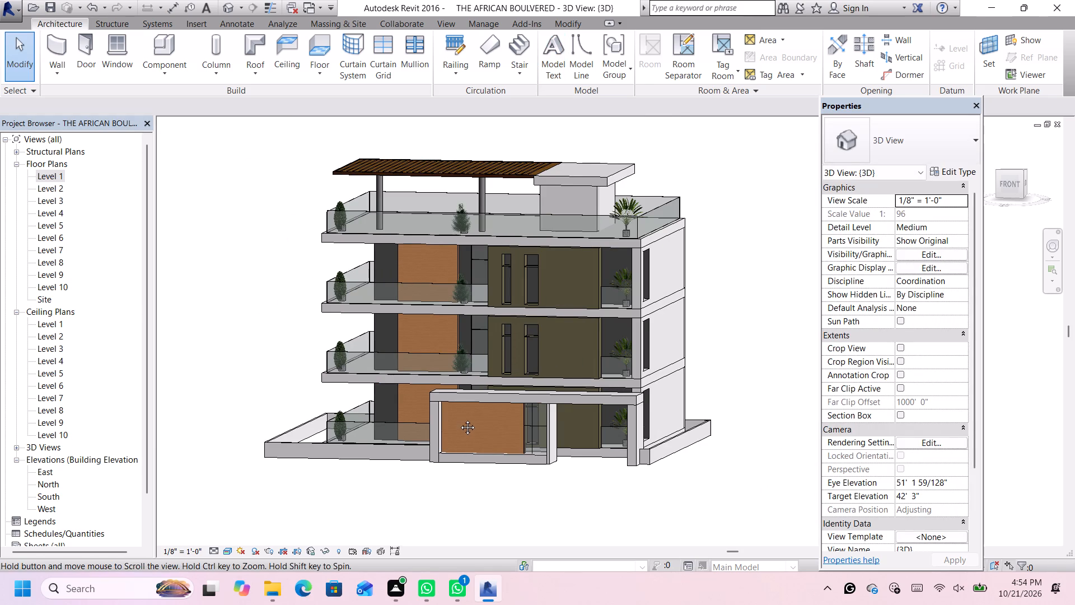
middle_drag(459, 419, 464, 402)
scroll(452, 397, up, 6)
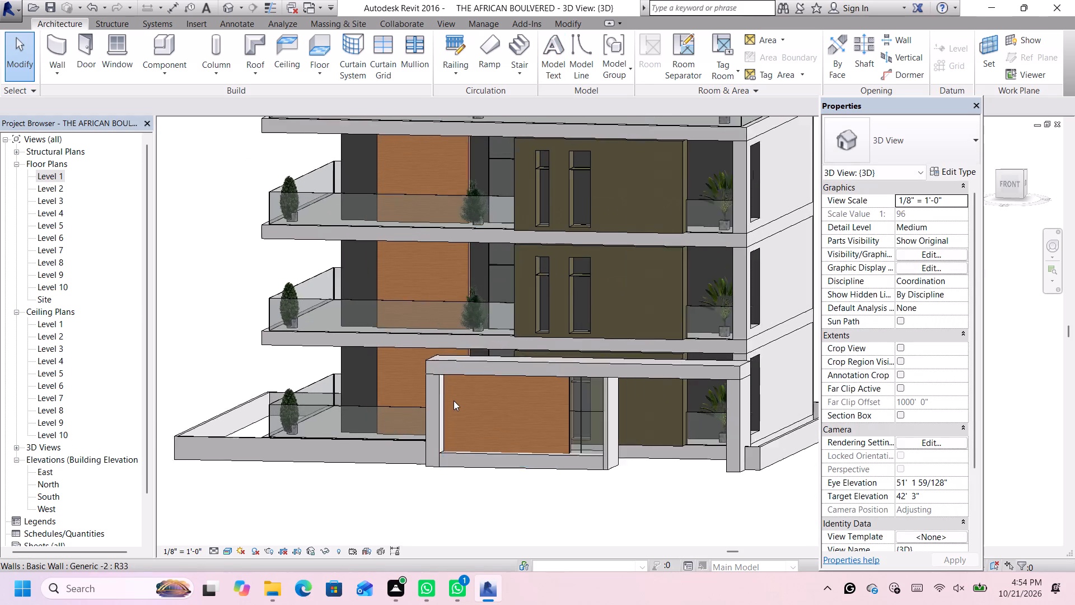
scroll(487, 504, down, 3)
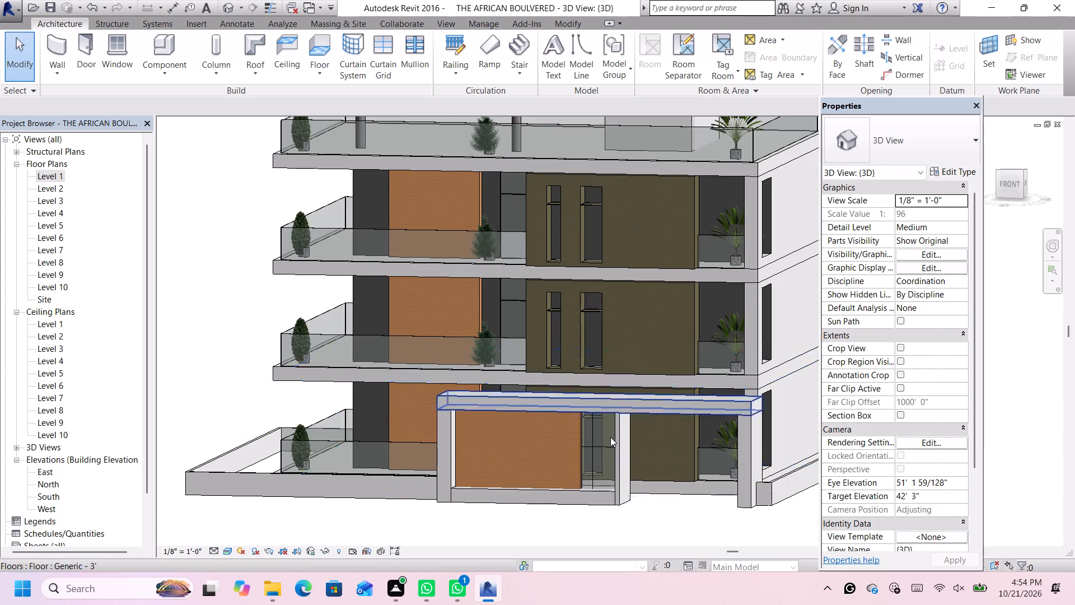
scroll(679, 478, down, 1)
middle_drag(724, 536, 717, 509)
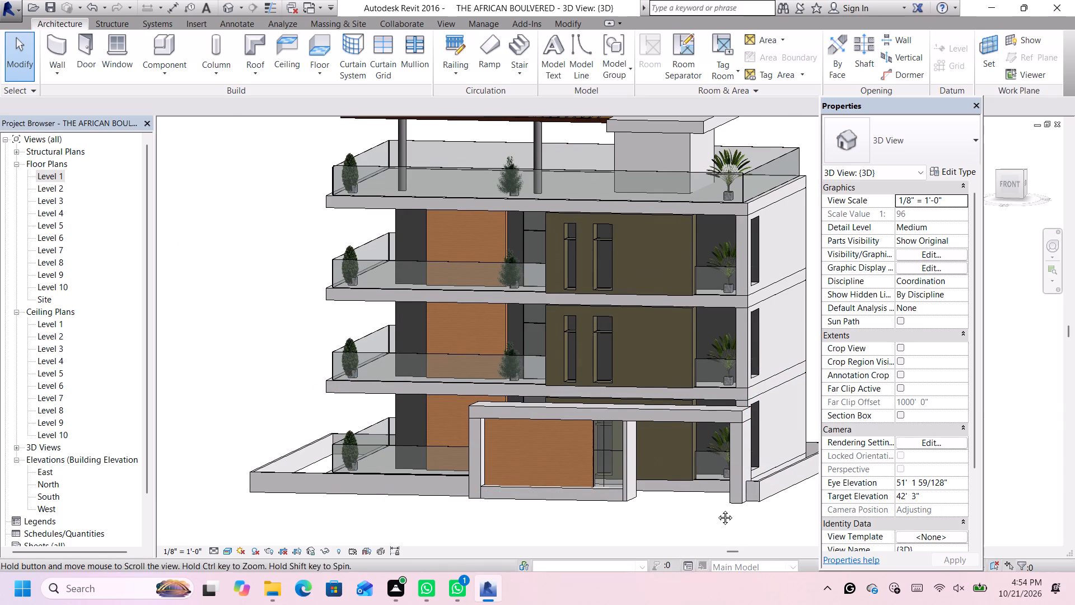
middle_drag(717, 509, 714, 499)
middle_drag(694, 486, 697, 495)
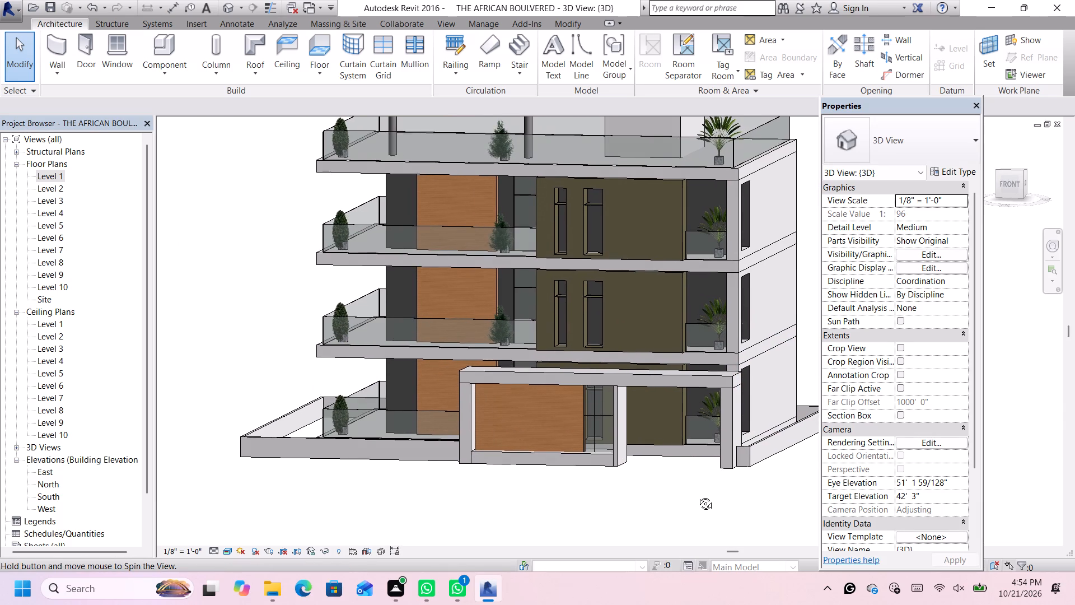
middle_drag(697, 495, 727, 550)
scroll(639, 510, down, 4)
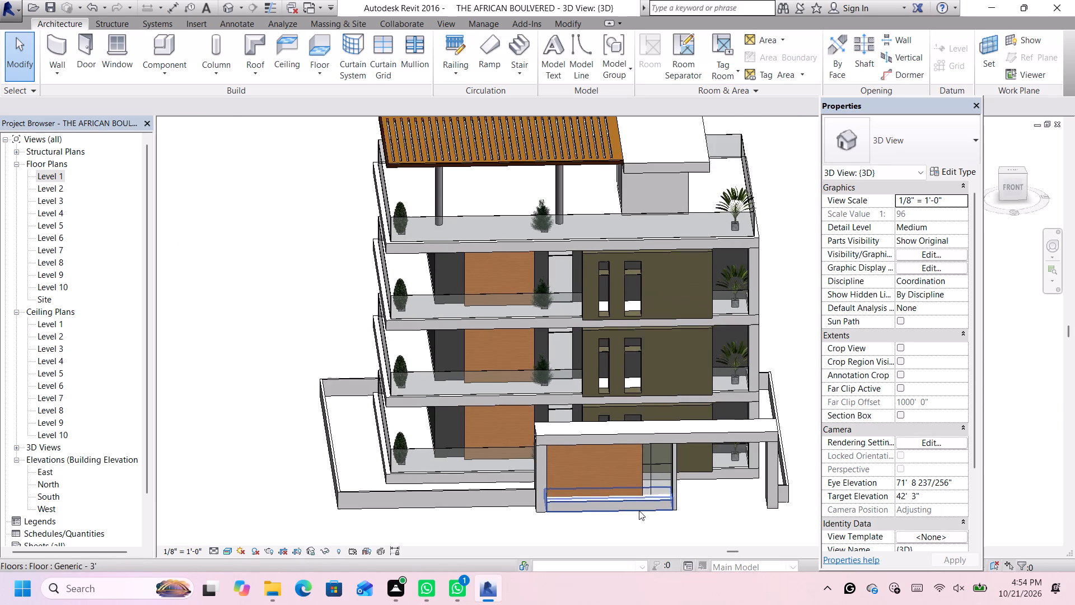
scroll(639, 510, down, 1)
middle_drag(693, 497, 697, 443)
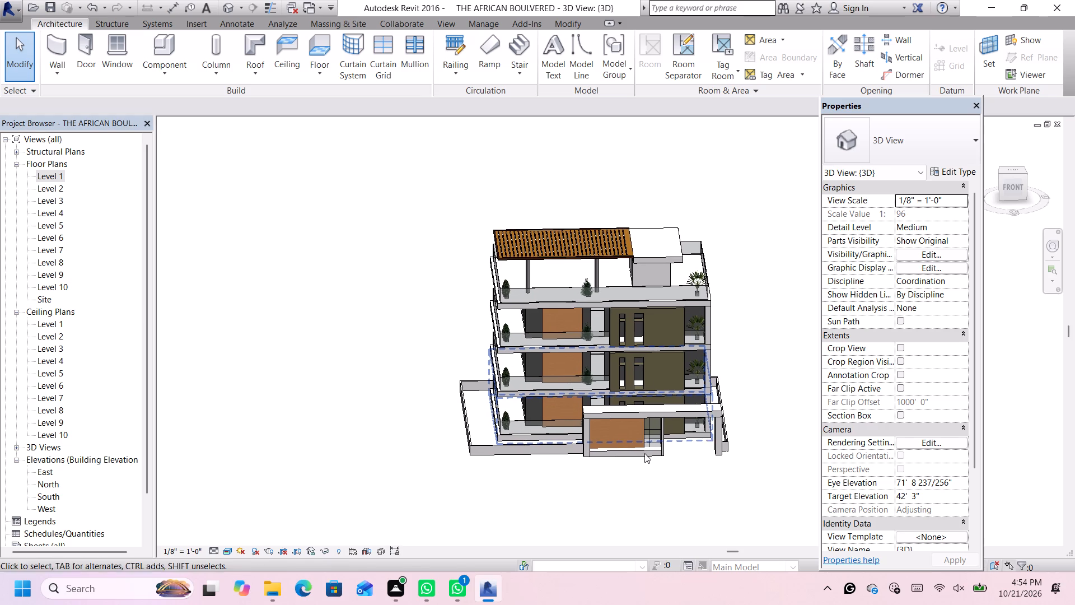
middle_drag(642, 455, 707, 523)
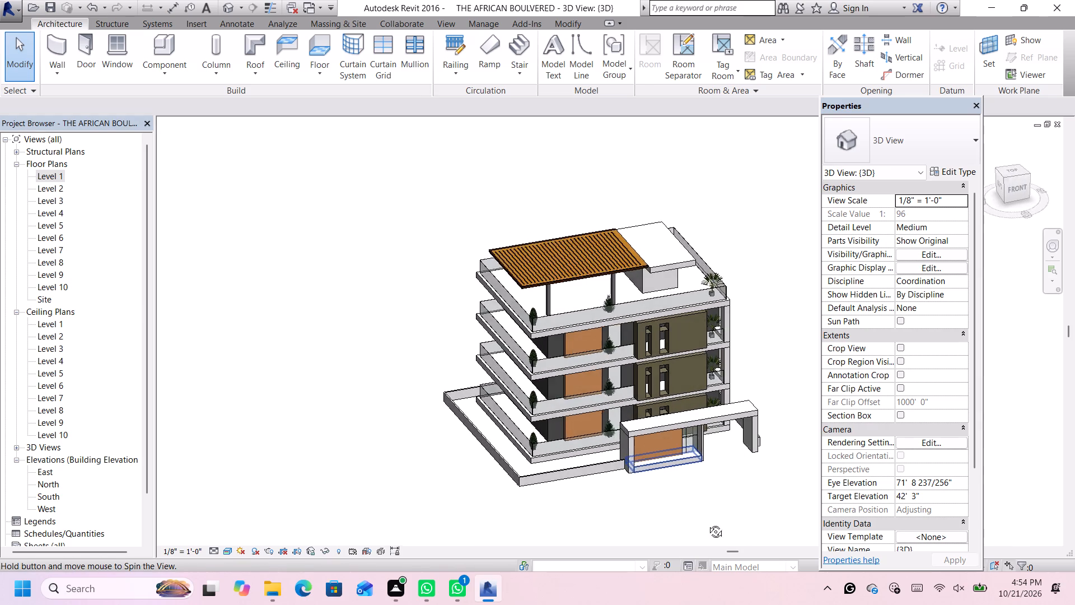
middle_drag(707, 523, 714, 536)
shift+middle_drag(679, 489, 710, 538)
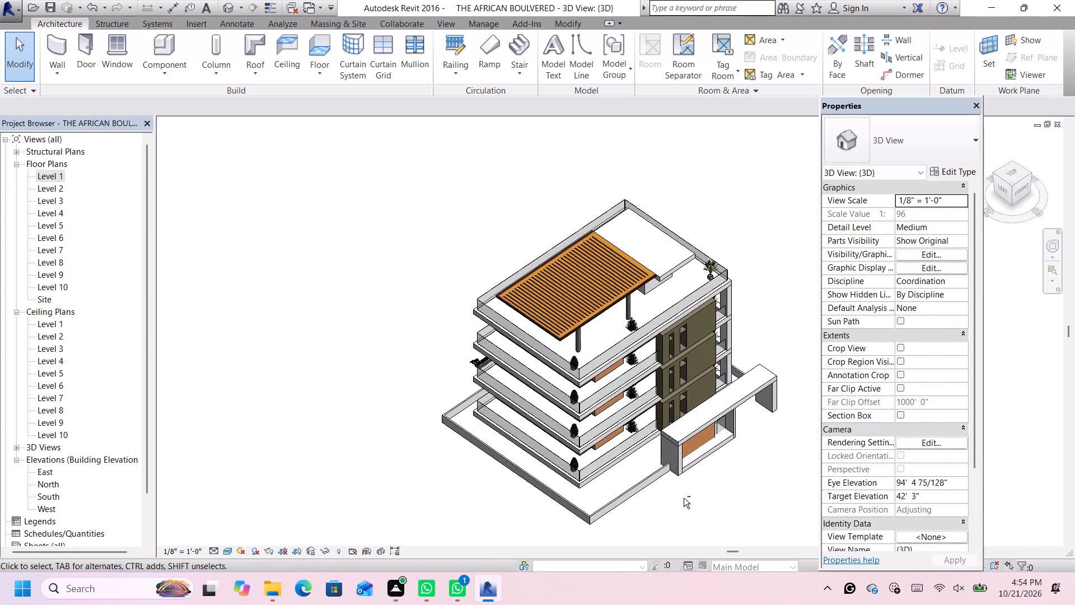
shift+middle_drag(684, 499, 791, 477)
shift+scroll(775, 500, down, 5)
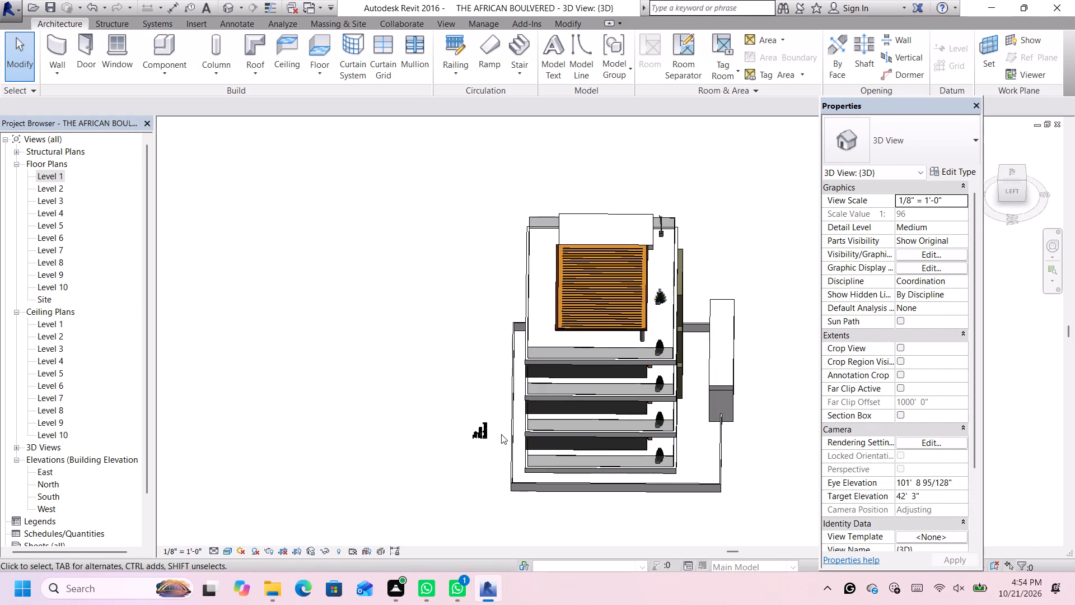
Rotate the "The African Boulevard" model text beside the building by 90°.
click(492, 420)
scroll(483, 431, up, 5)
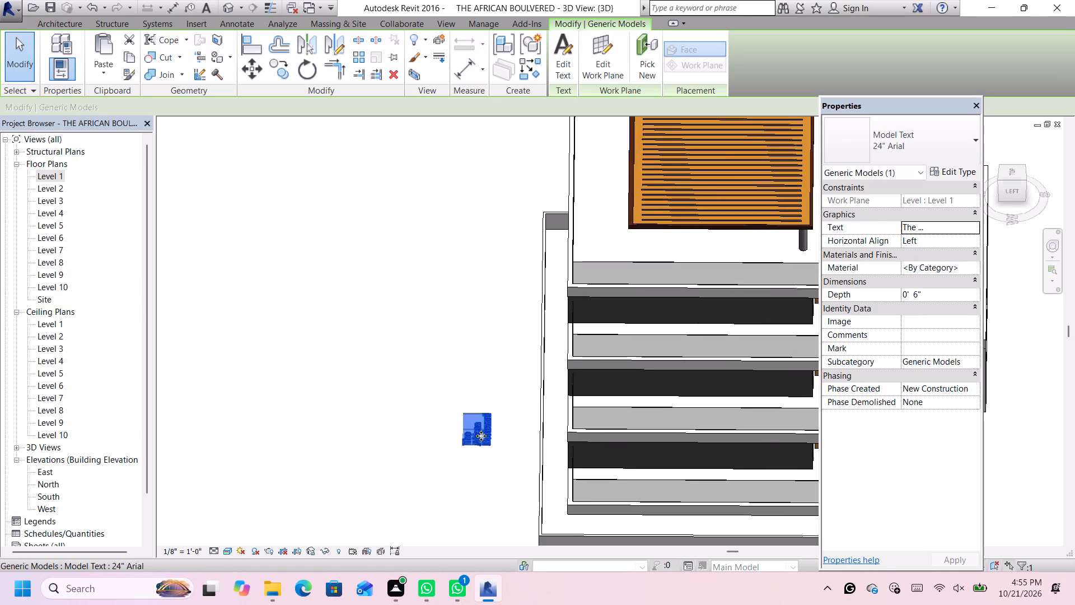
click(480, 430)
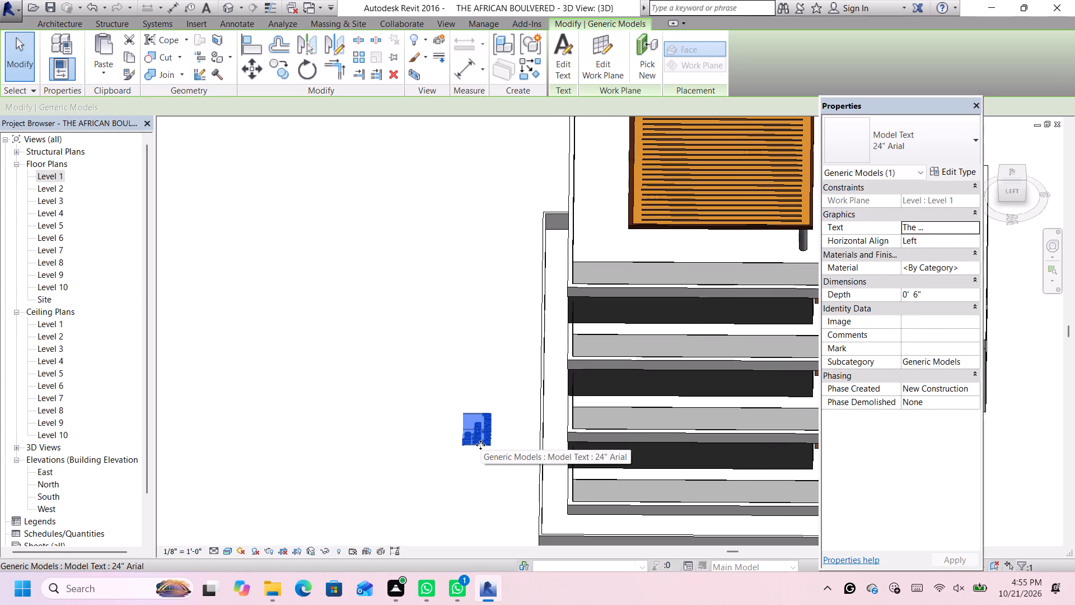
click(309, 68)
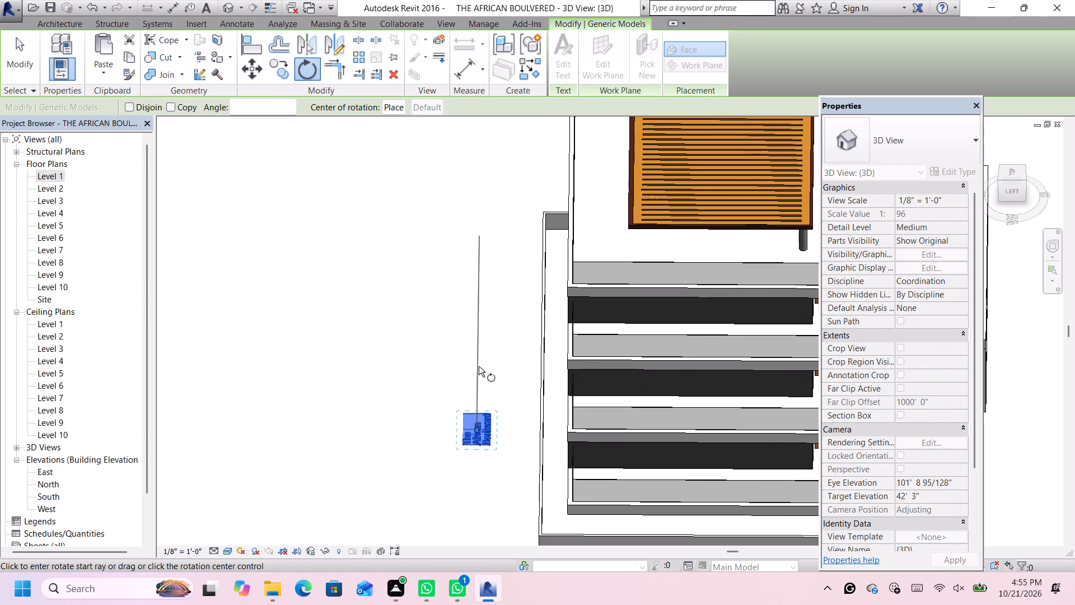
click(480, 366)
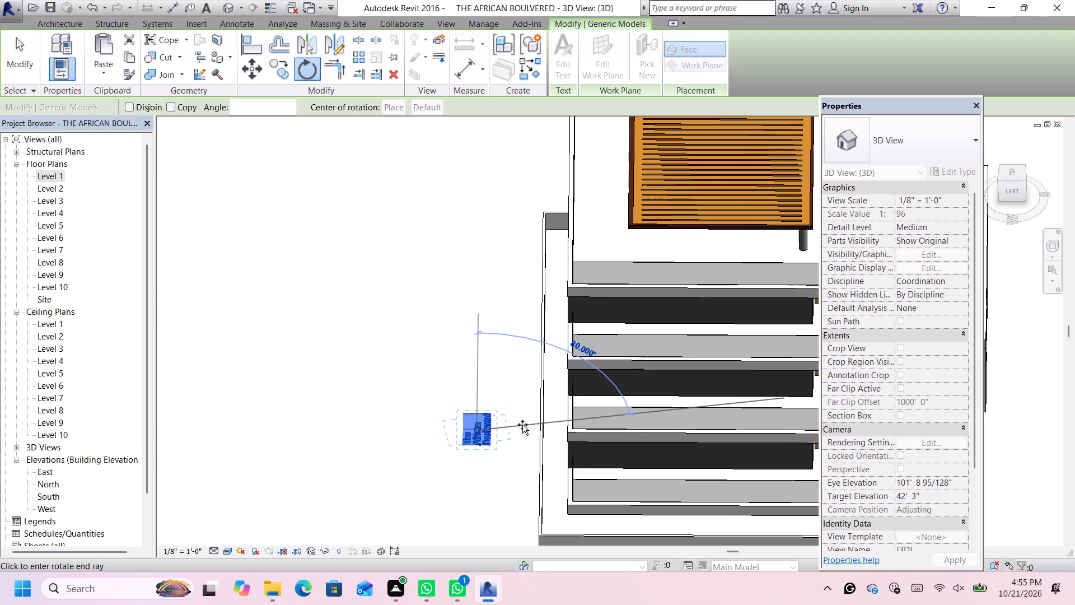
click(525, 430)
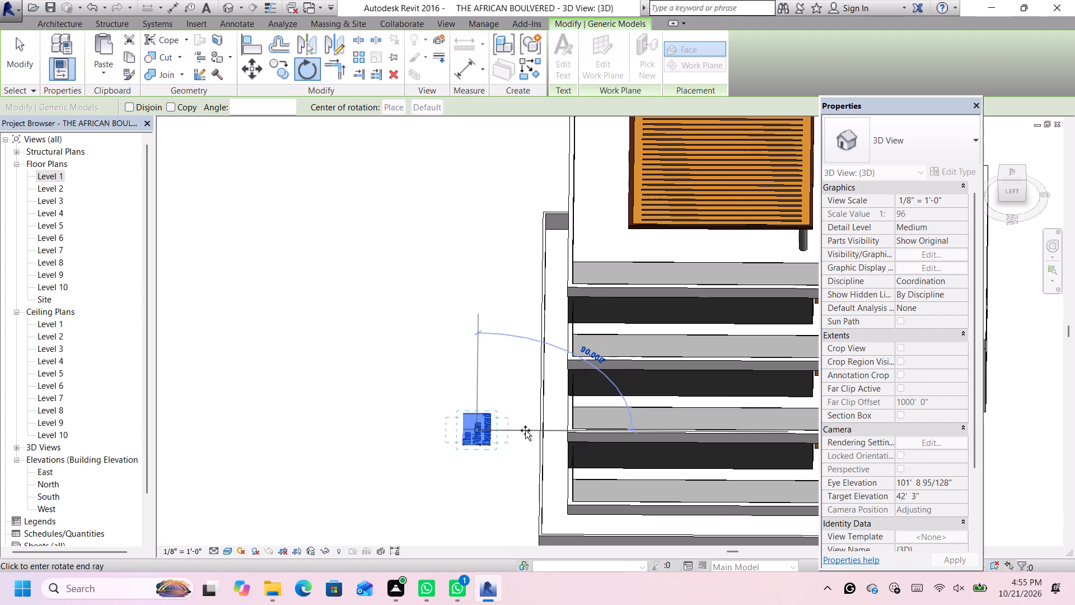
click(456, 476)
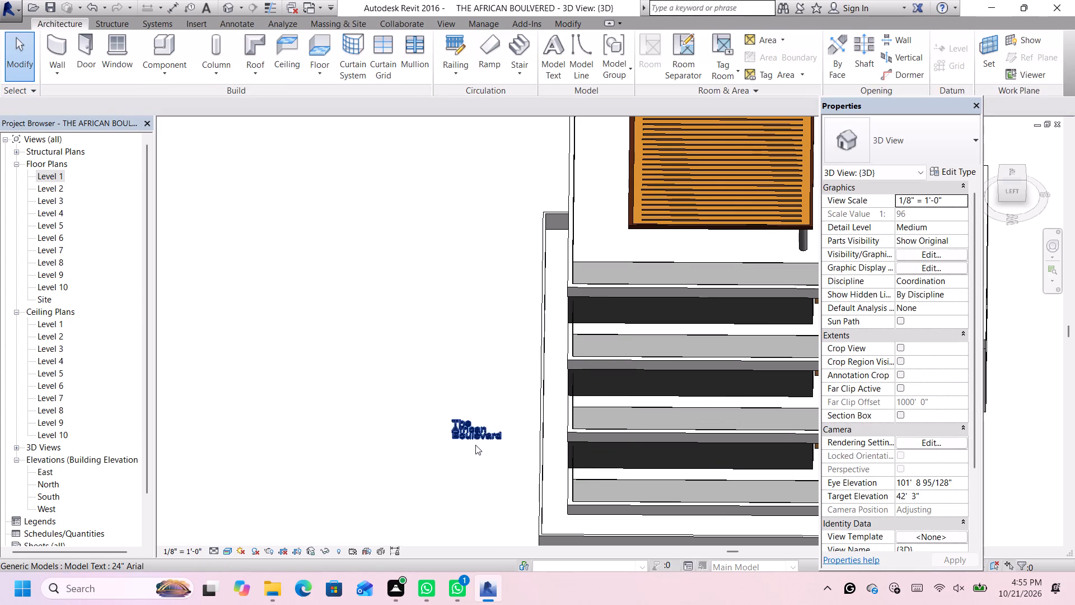
Delete the rotated "The African Boulevard" model text lying beside the building.
scroll(485, 427, up, 5)
drag(537, 391, 443, 426)
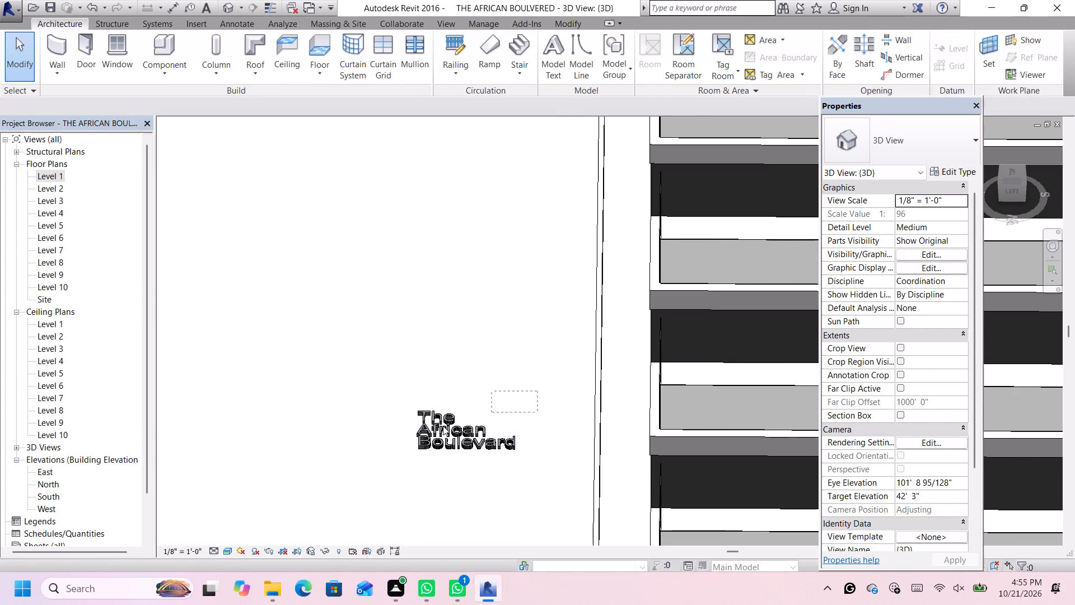
drag(443, 426, 380, 471)
key(Delete)
scroll(403, 448, down, 11)
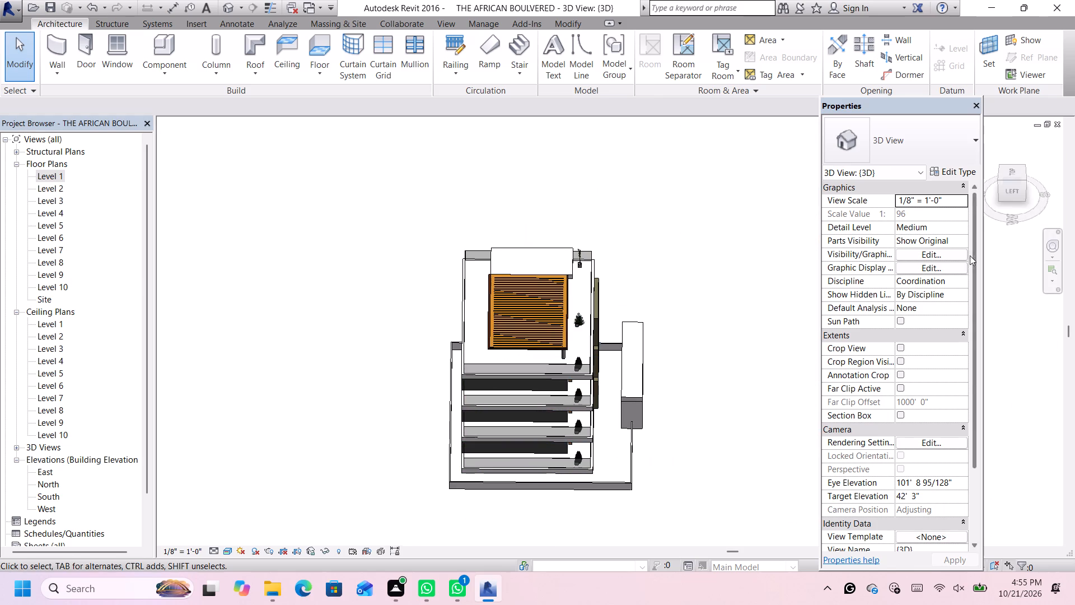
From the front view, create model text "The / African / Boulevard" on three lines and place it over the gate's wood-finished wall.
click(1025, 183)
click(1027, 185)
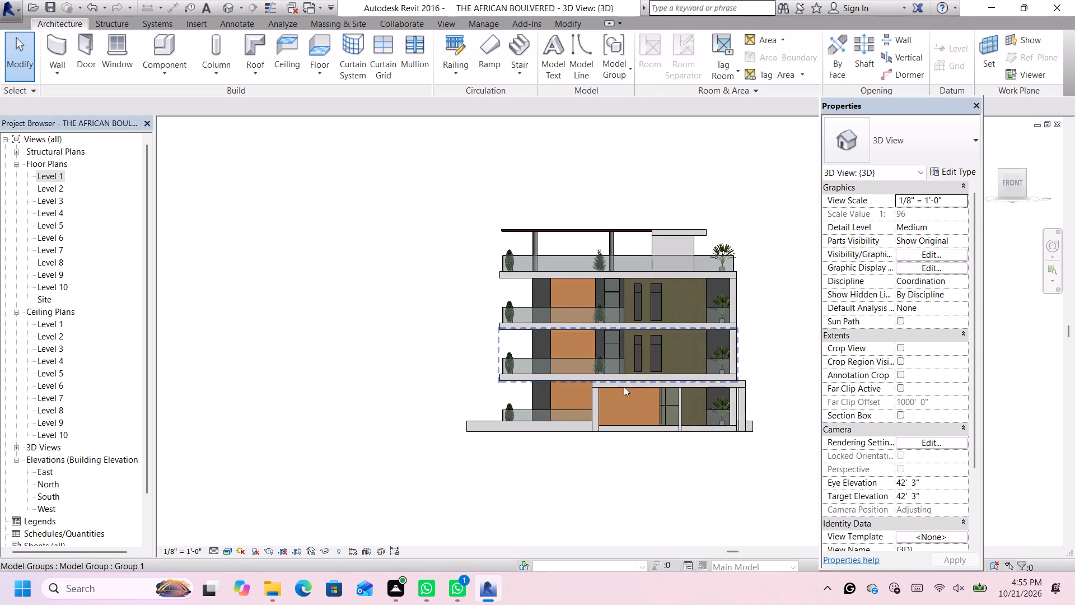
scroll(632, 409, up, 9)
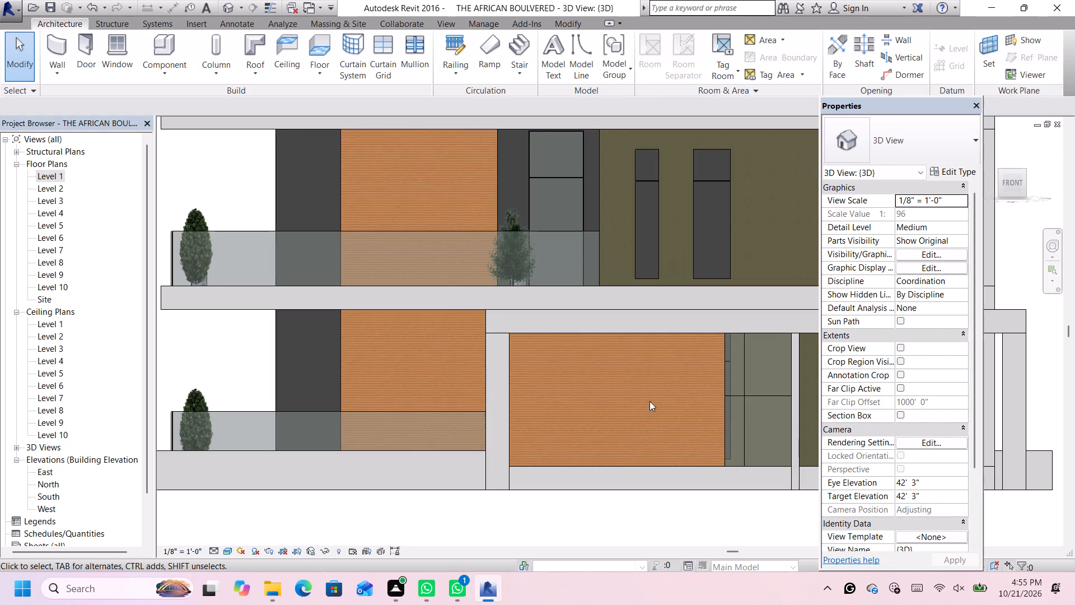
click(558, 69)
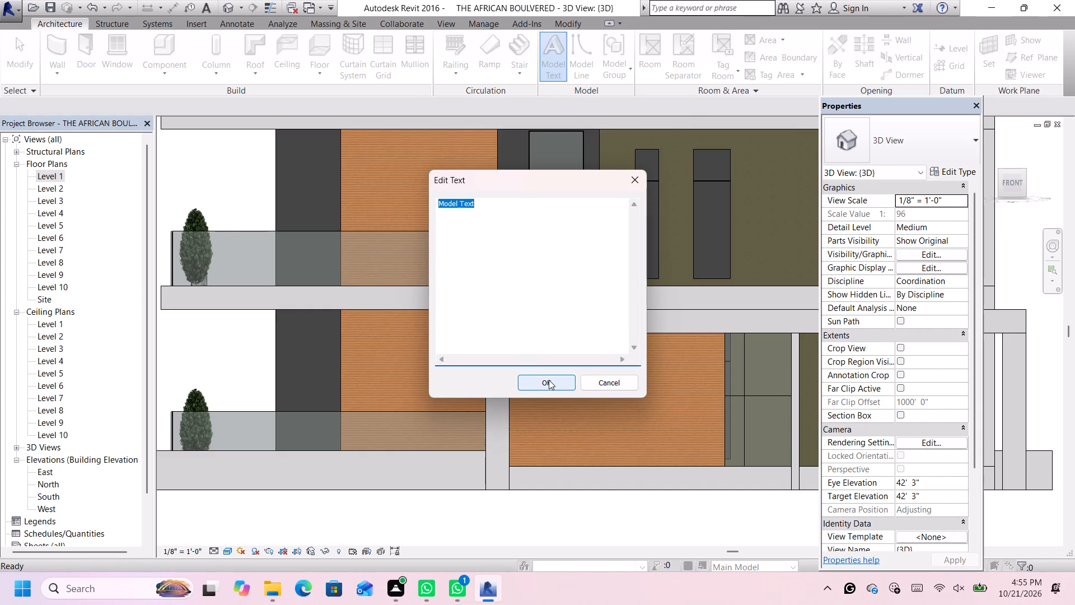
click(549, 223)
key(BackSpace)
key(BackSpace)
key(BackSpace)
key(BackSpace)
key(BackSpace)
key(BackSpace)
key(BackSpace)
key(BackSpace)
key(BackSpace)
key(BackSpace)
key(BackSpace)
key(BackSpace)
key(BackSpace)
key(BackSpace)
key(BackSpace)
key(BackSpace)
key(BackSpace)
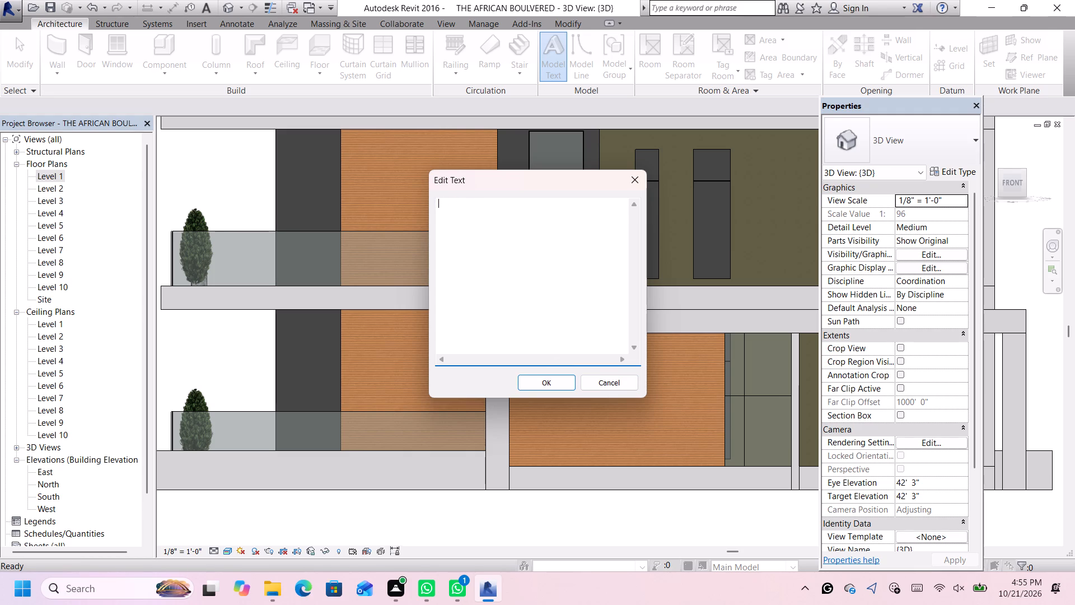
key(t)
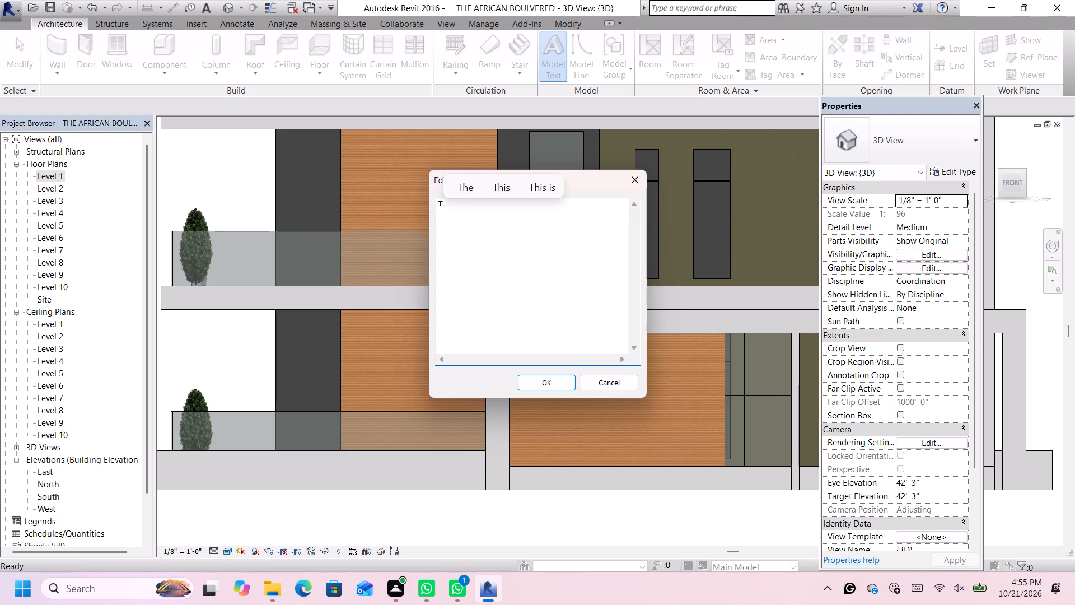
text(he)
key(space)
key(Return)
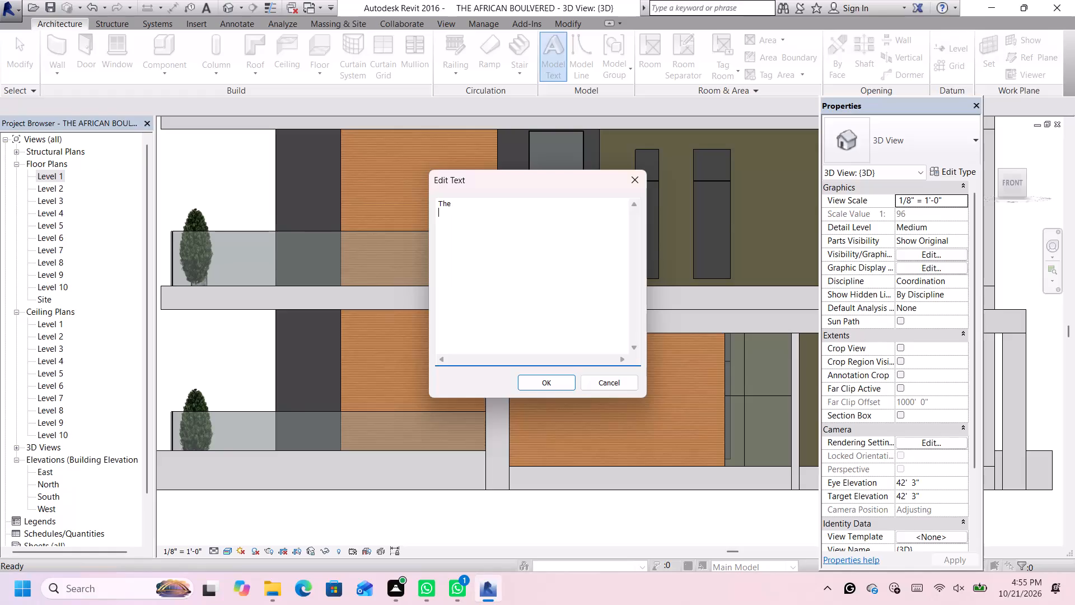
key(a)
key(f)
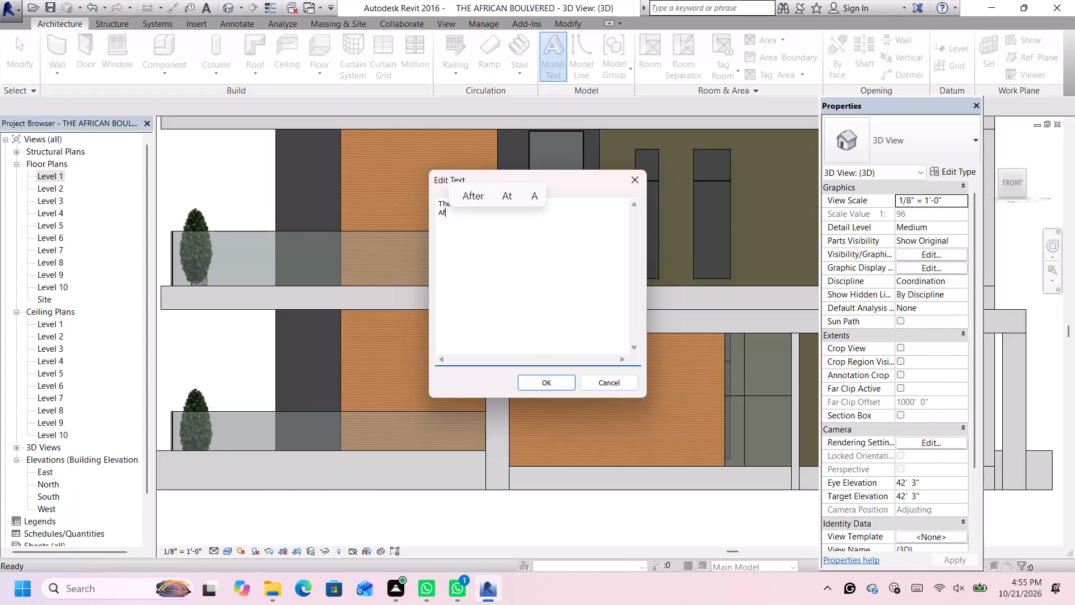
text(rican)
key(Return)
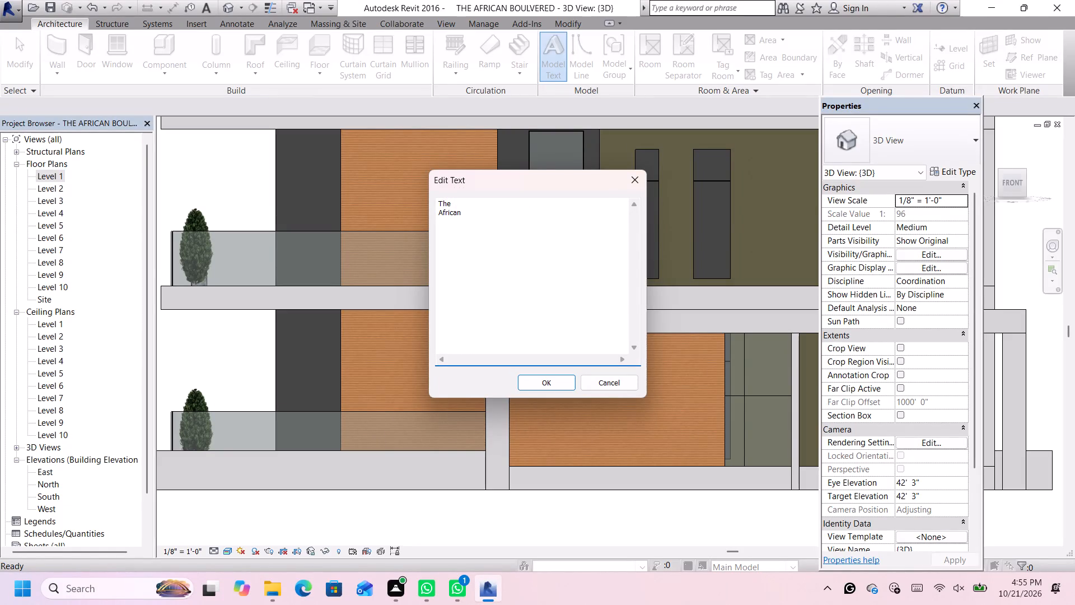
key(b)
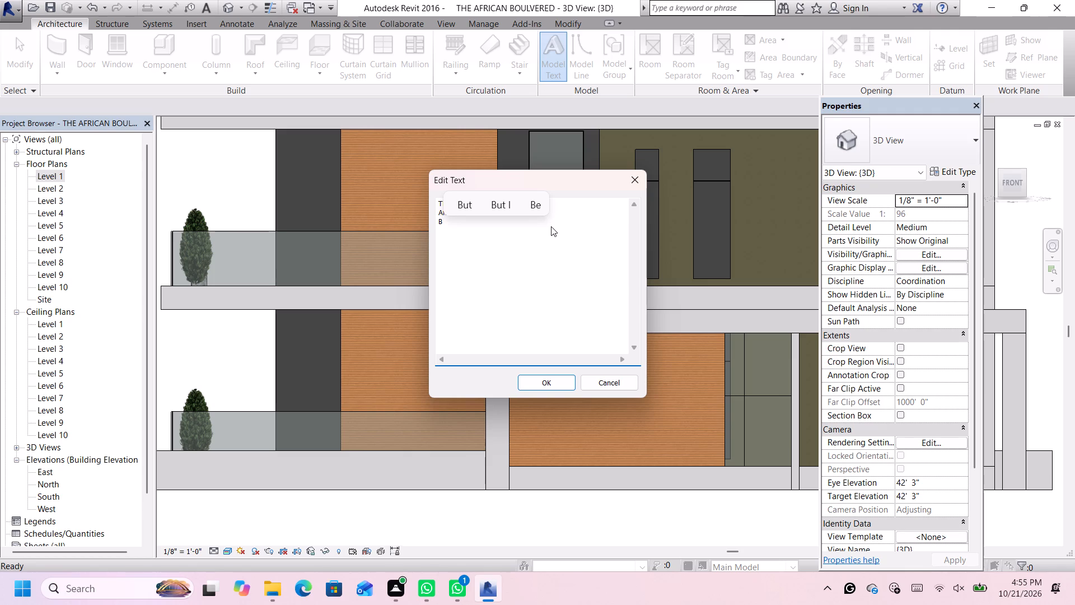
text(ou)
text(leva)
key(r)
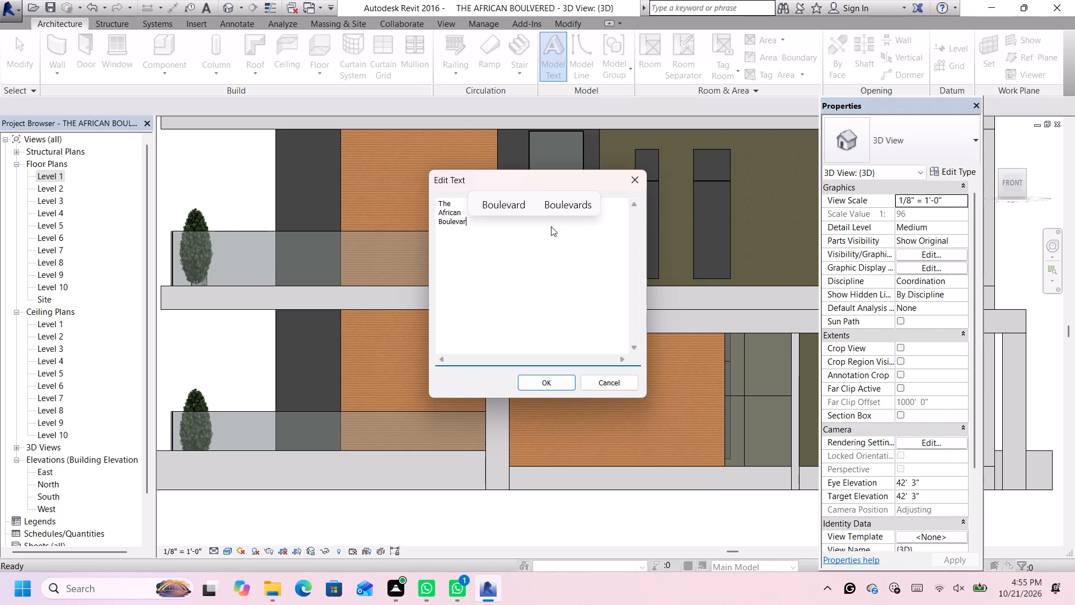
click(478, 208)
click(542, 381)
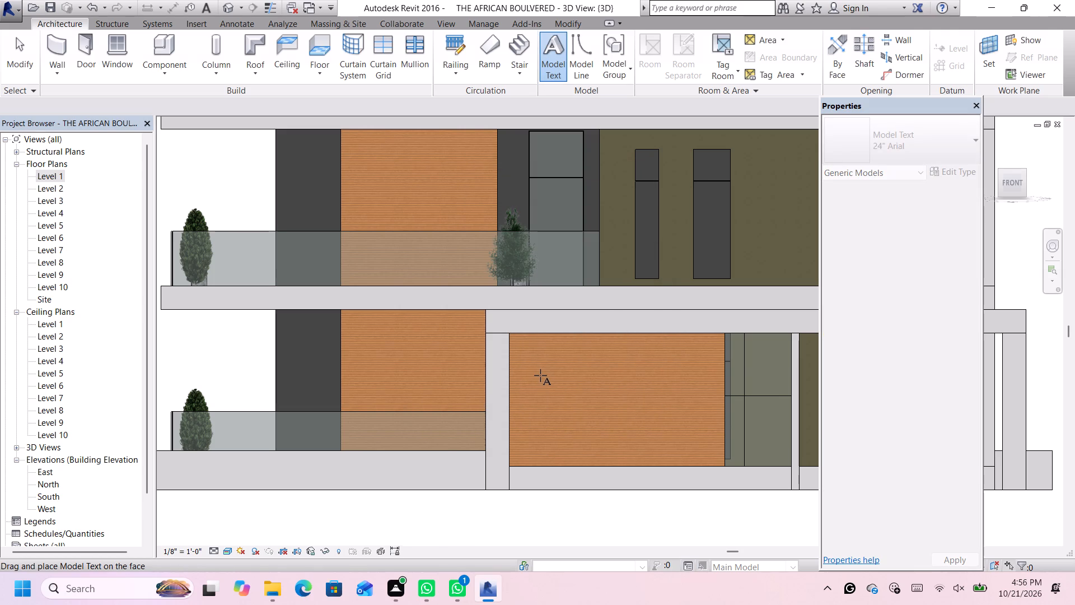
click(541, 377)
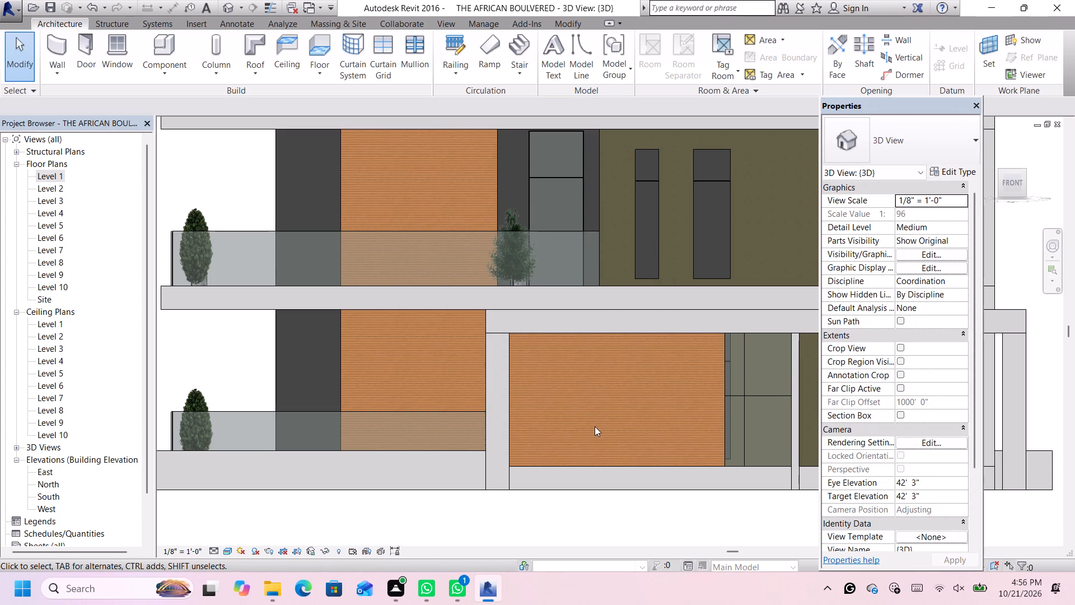
Examine the gate and the building's surroundings from the front and other sides to locate the placed model text.
scroll(602, 426, down, 5)
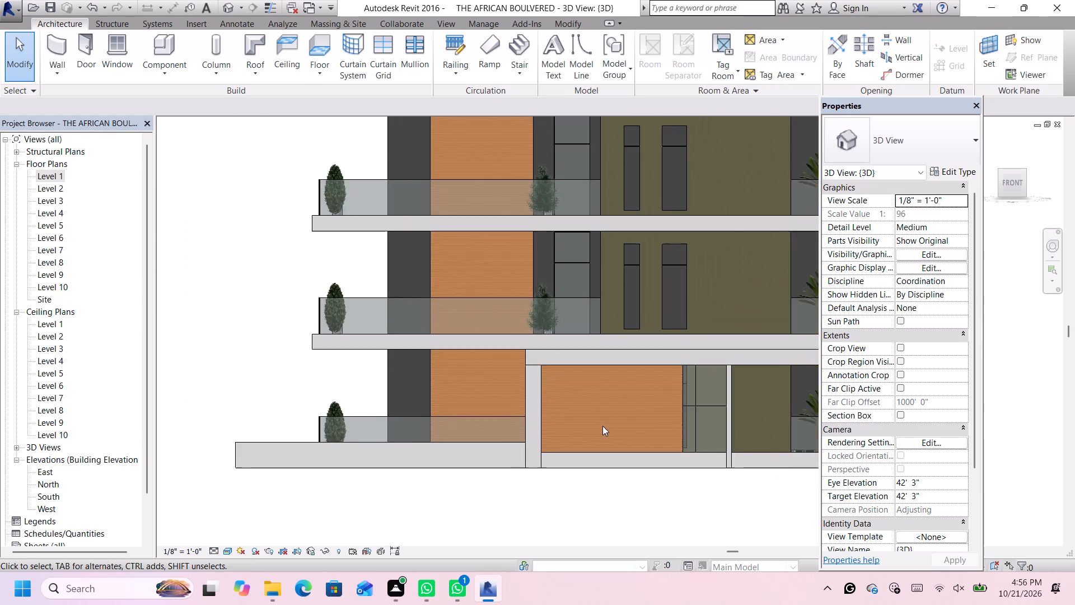
scroll(602, 426, down, 1)
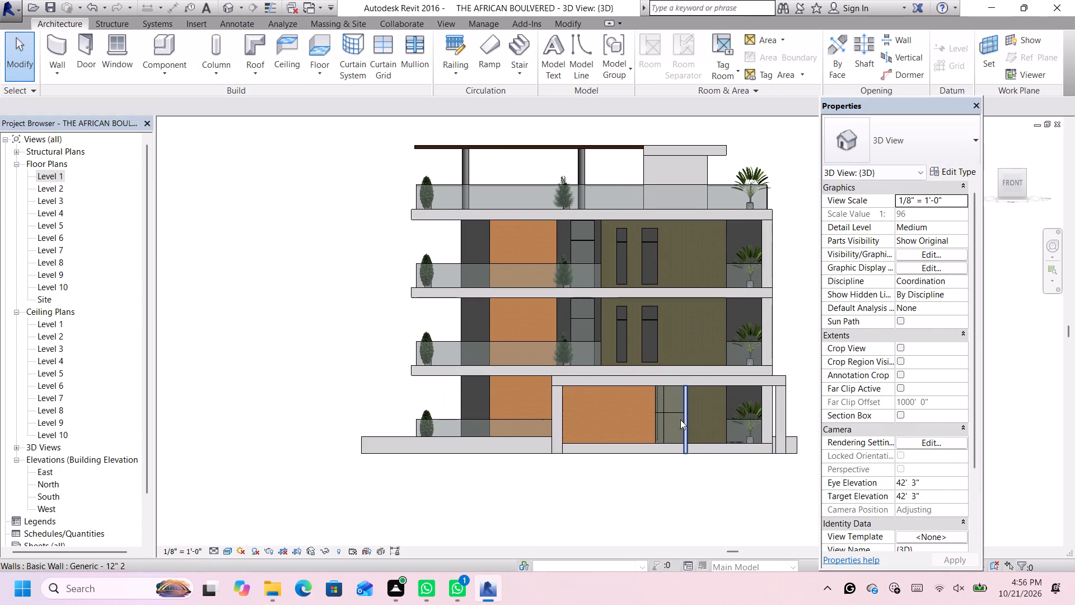
scroll(637, 427, up, 3)
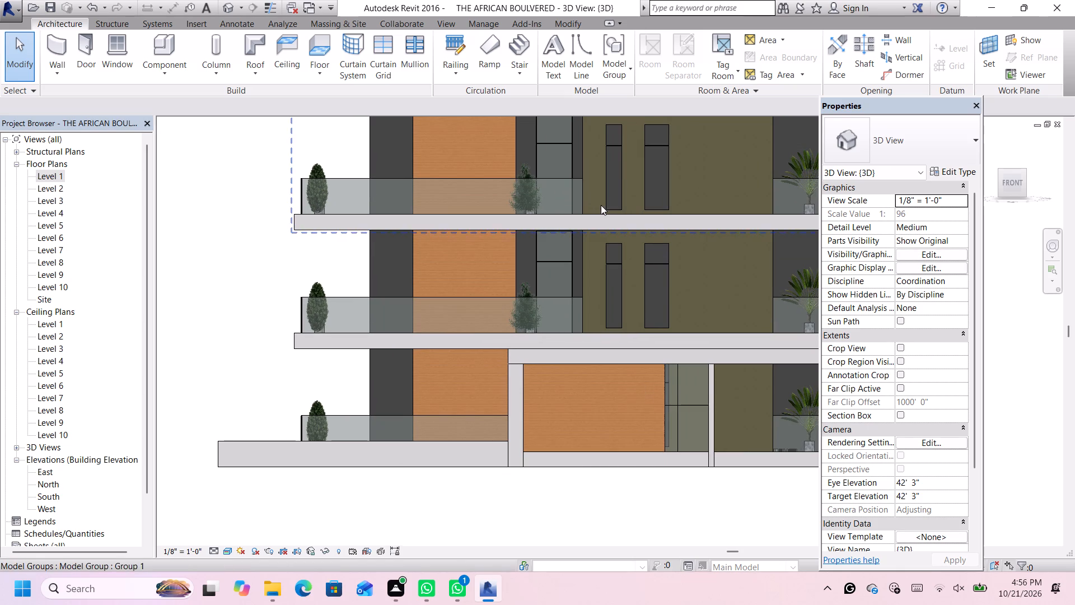
click(609, 88)
click(585, 87)
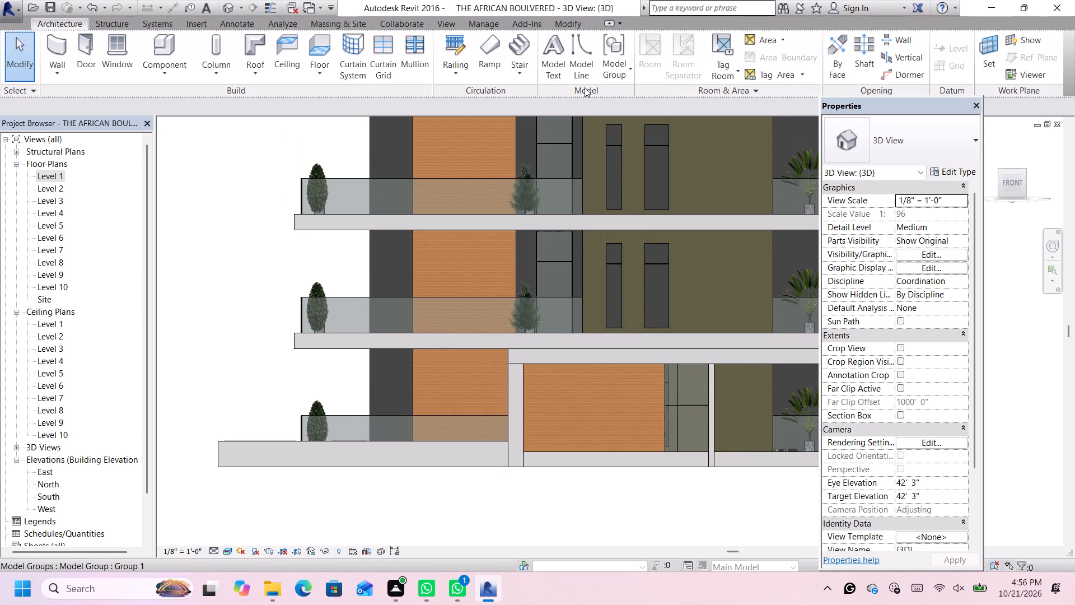
click(550, 18)
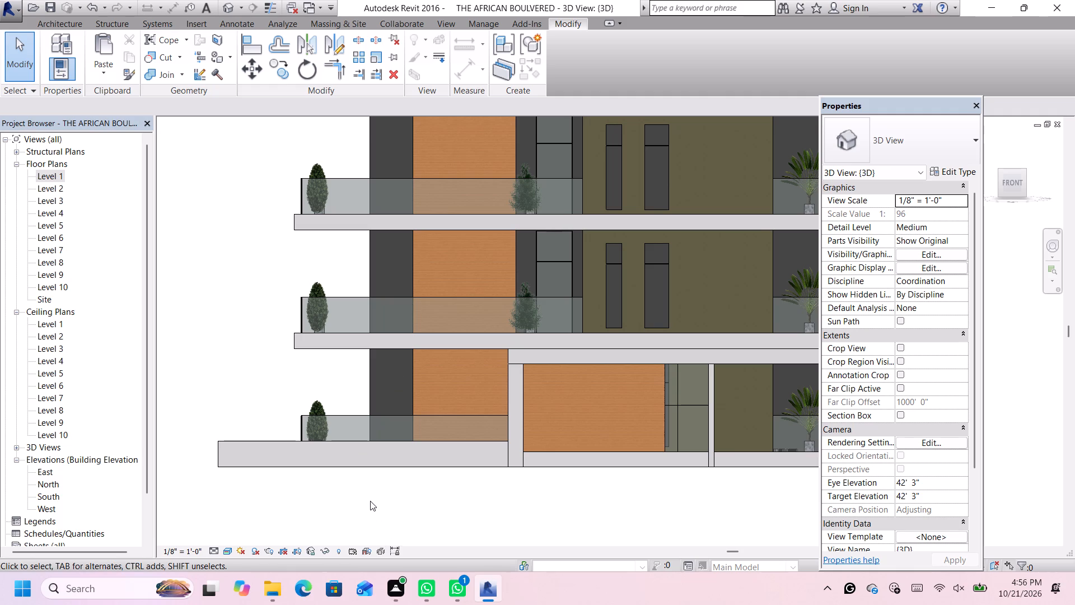
scroll(489, 490, down, 5)
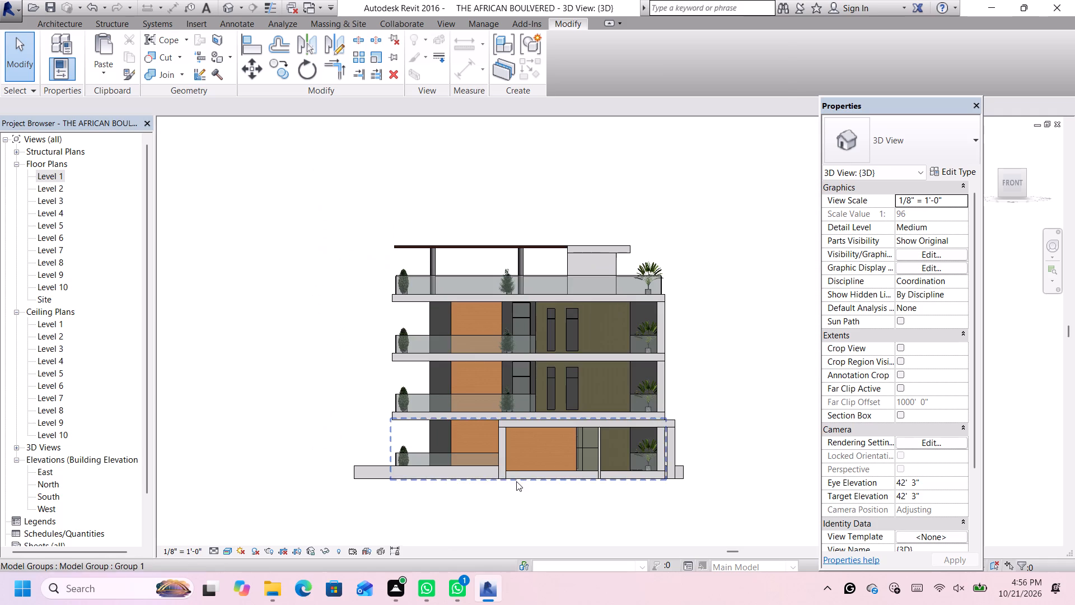
click(726, 414)
middle_drag(706, 415, 702, 411)
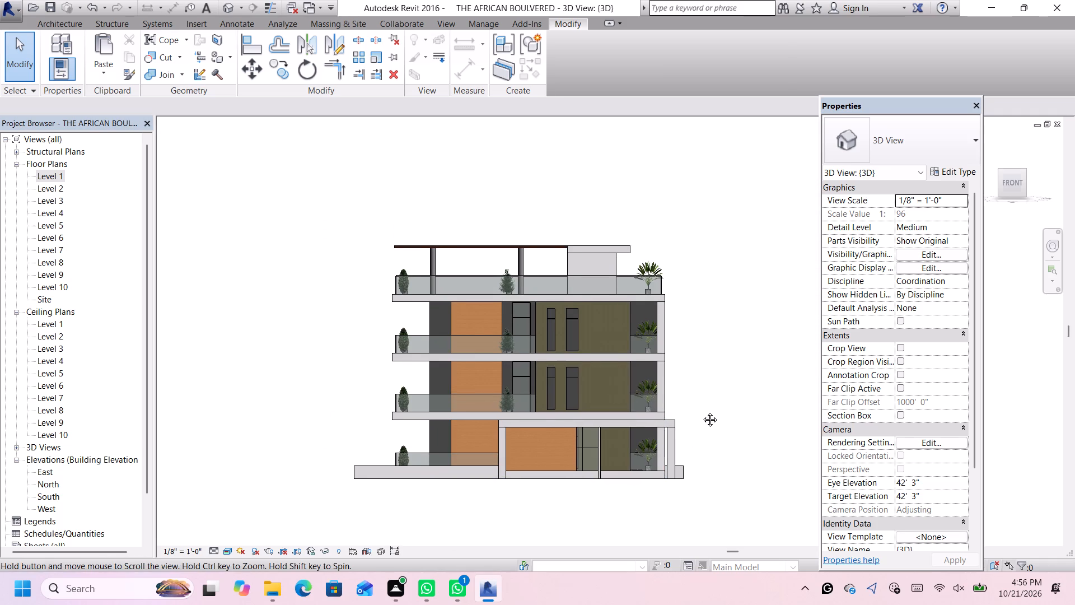
middle_drag(702, 411, 911, 455)
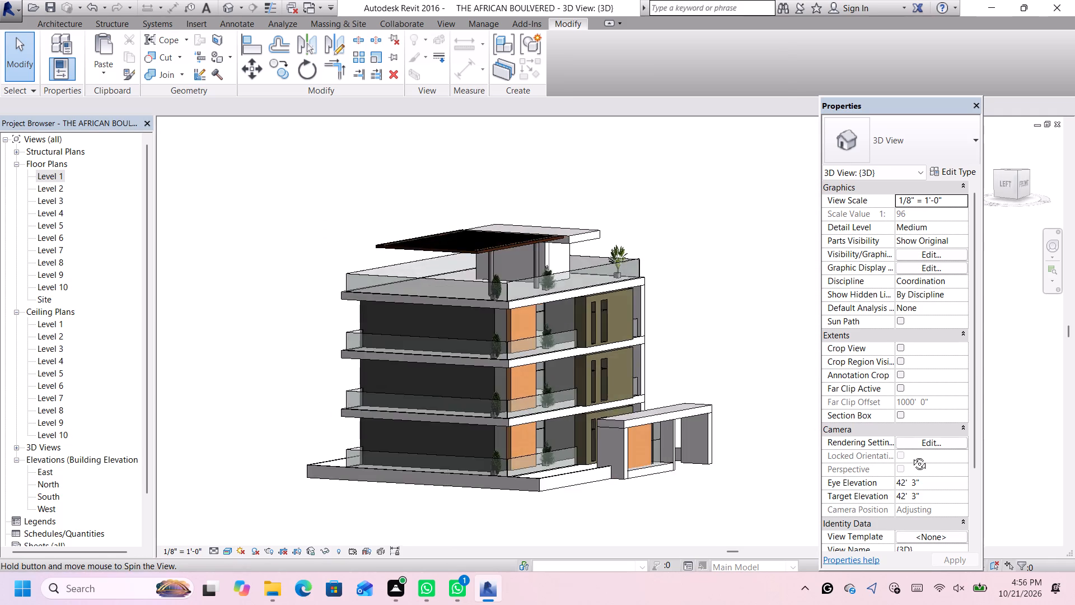
middle_drag(911, 455, 709, 494)
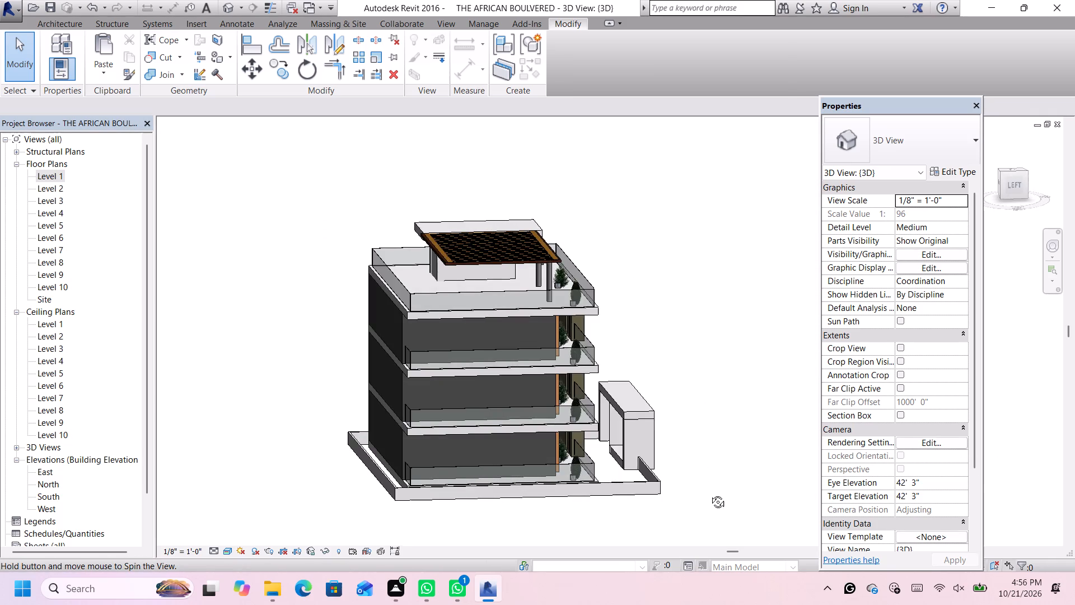
middle_drag(709, 494, 834, 500)
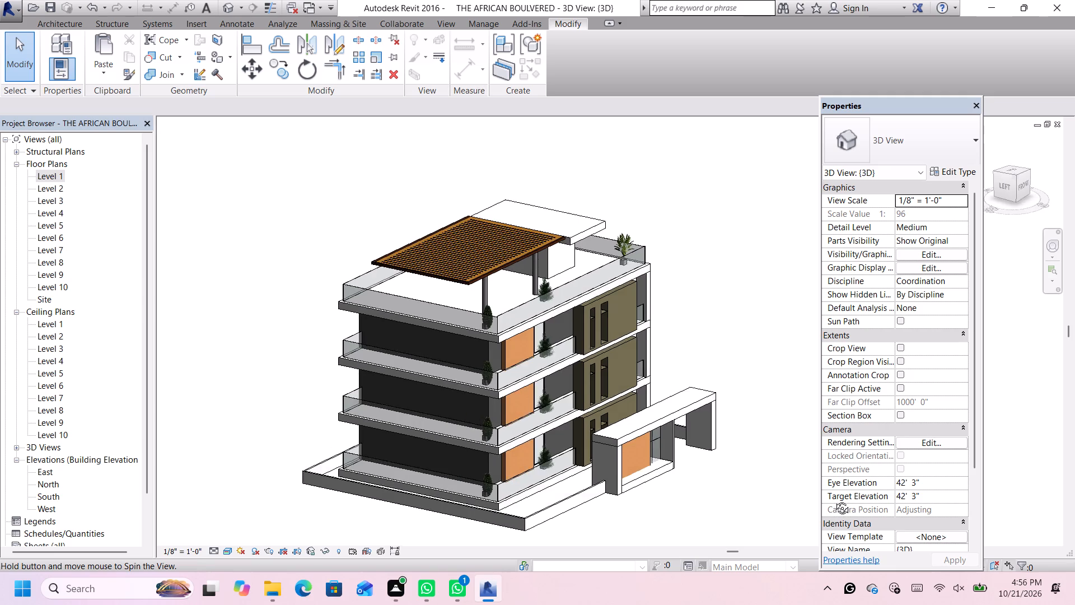
middle_drag(834, 500, 940, 501)
shift+middle_drag(940, 501, 980, 499)
shift+middle_click(985, 498)
shift+middle_click(874, 488)
shift+middle_drag(870, 488, 845, 488)
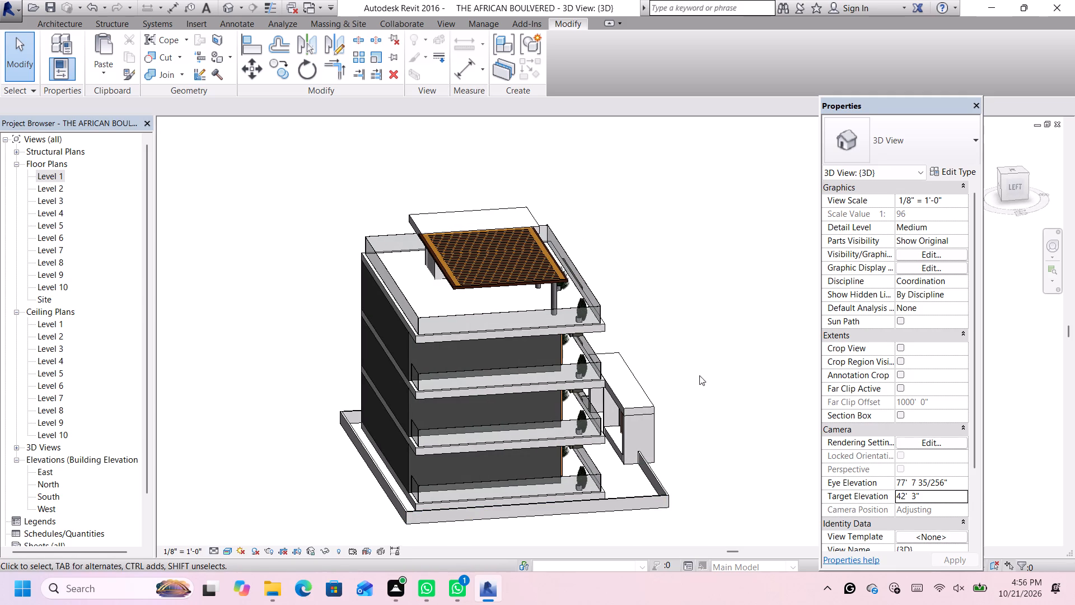
click(717, 389)
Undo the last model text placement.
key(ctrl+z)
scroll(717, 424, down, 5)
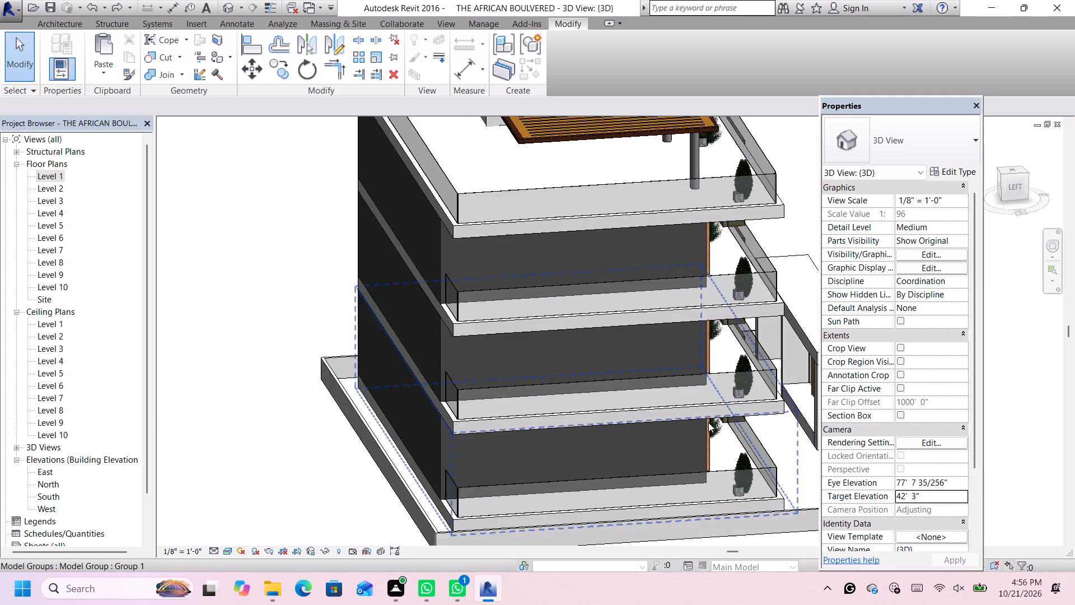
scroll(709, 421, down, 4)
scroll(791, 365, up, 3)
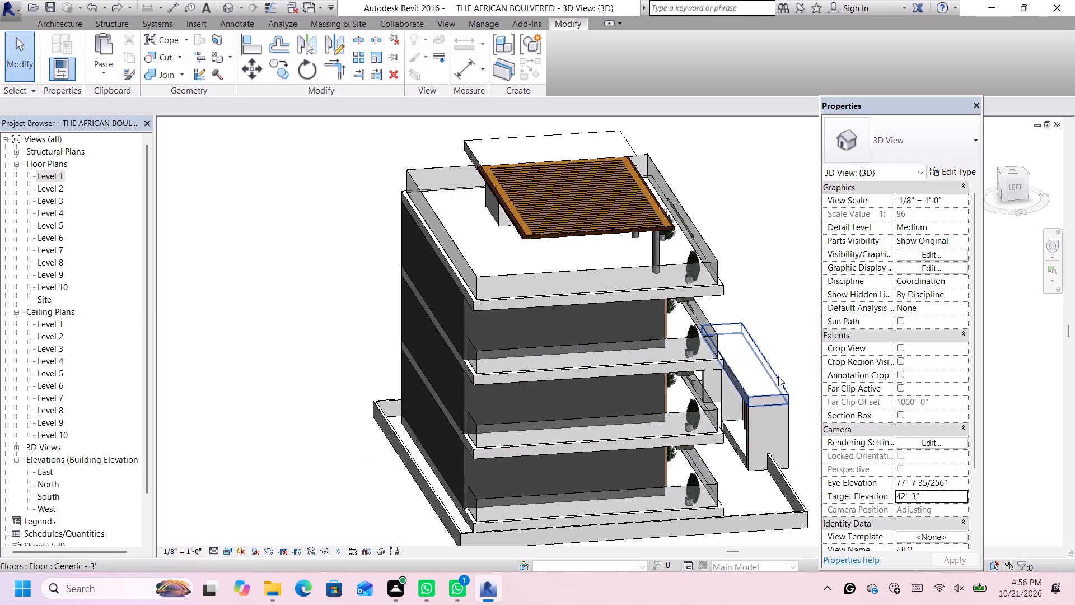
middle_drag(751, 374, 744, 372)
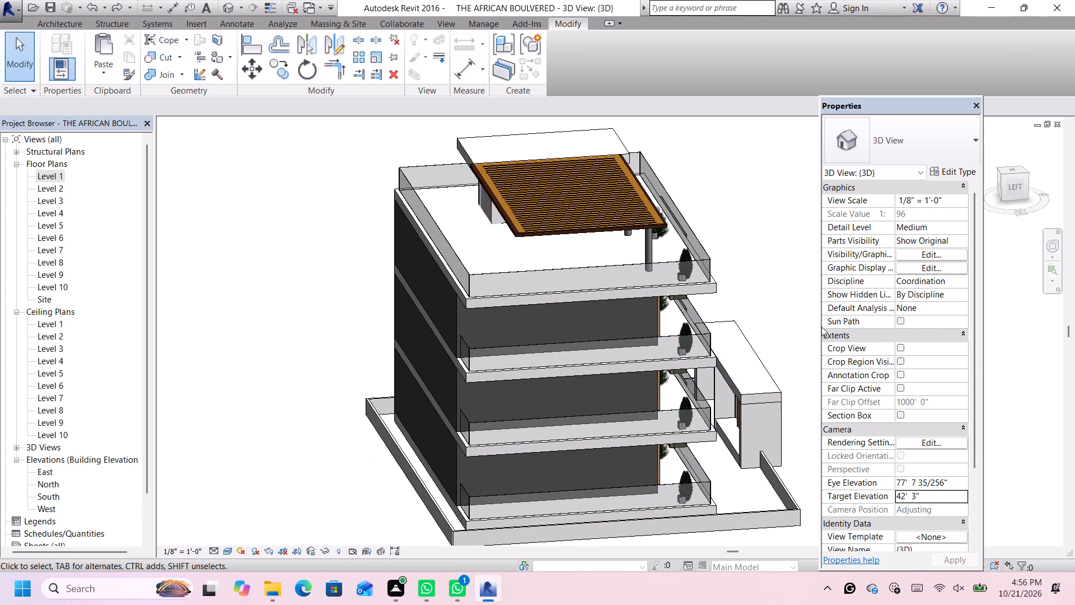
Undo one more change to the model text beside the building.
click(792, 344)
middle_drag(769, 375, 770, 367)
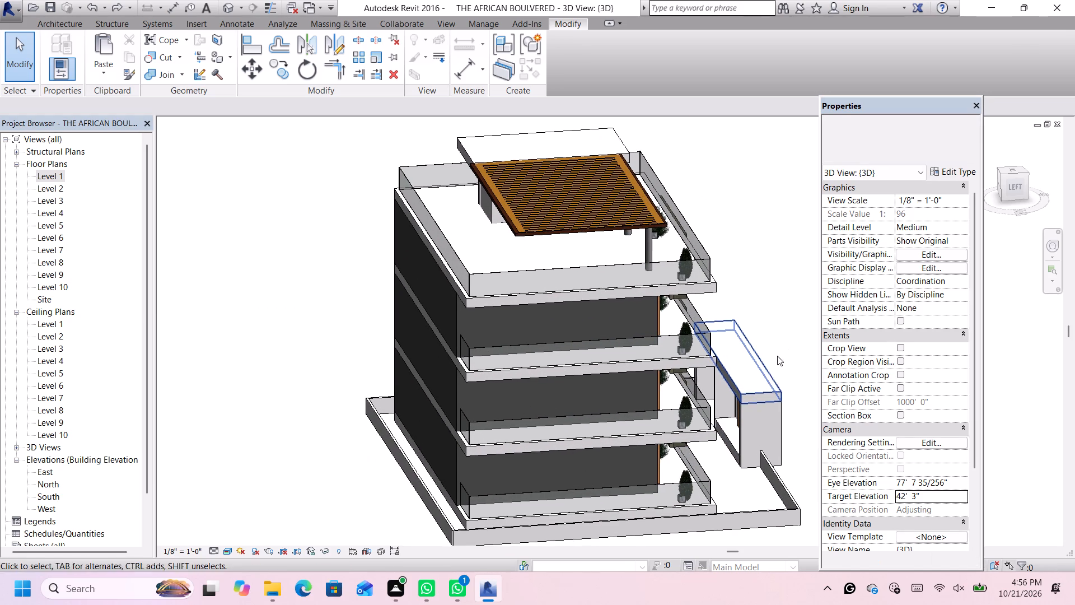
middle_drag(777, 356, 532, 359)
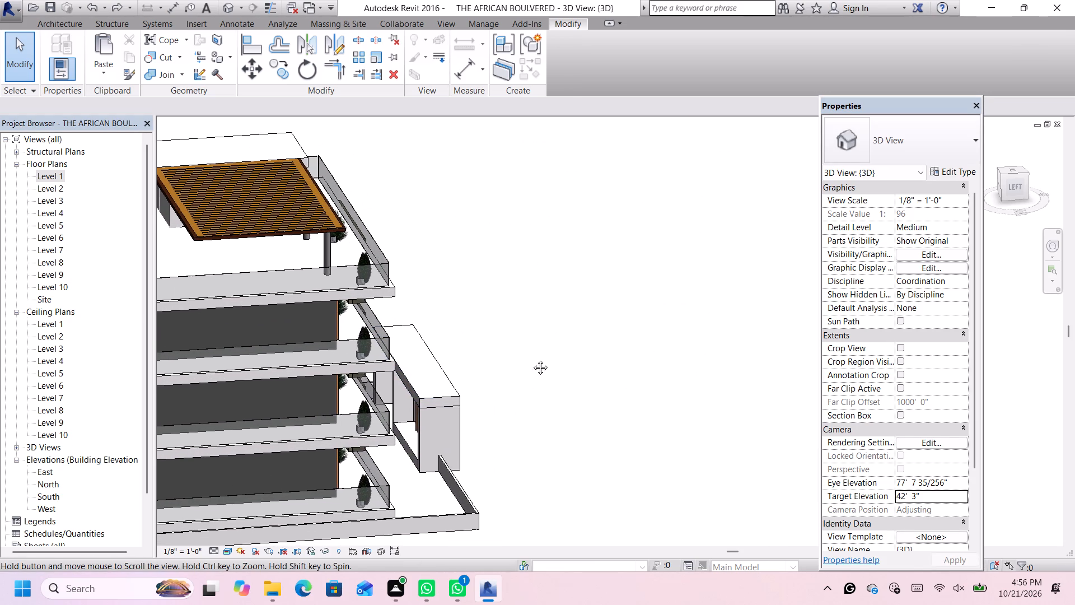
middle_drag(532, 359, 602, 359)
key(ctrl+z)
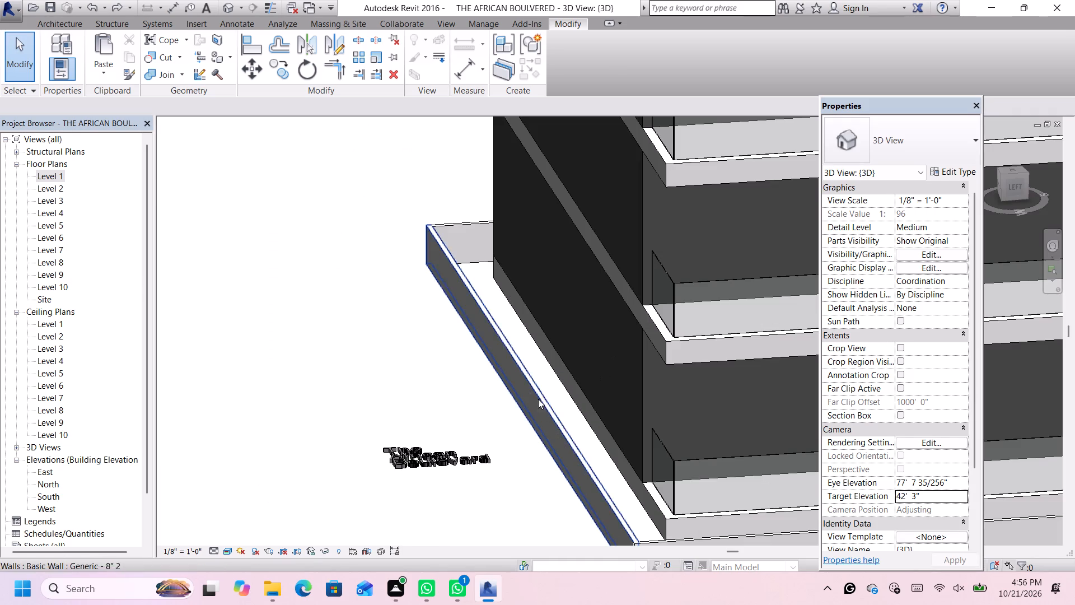
Delete the three-line model text lying on the ground beside the perimeter wall.
click(484, 455)
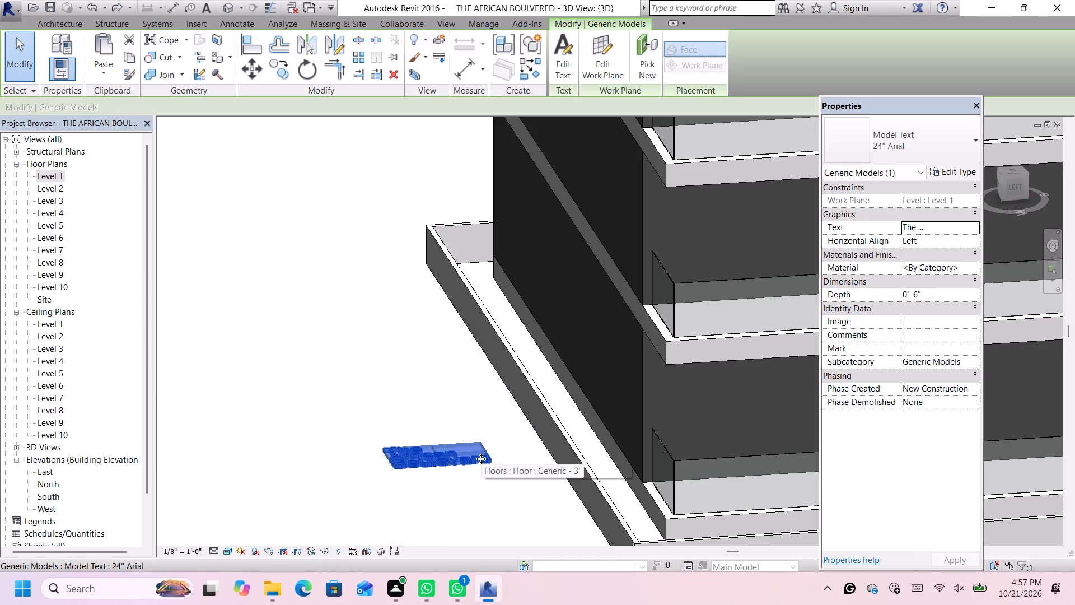
key(Delete)
From the front view, create model text reading "The / African / Boulevard" on three lines.
scroll(485, 461, down, 7)
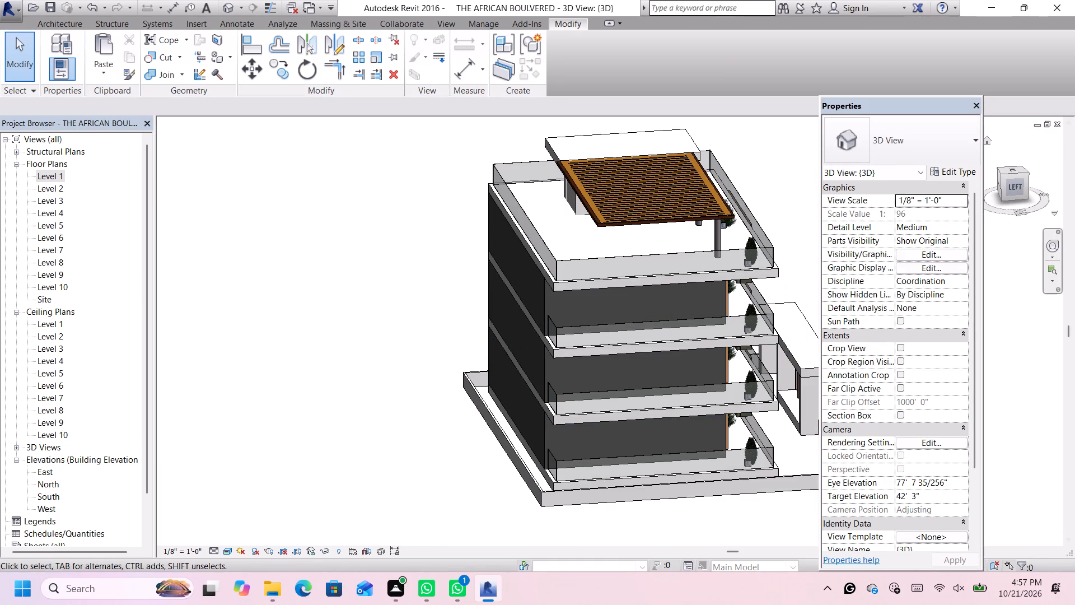
click(1025, 177)
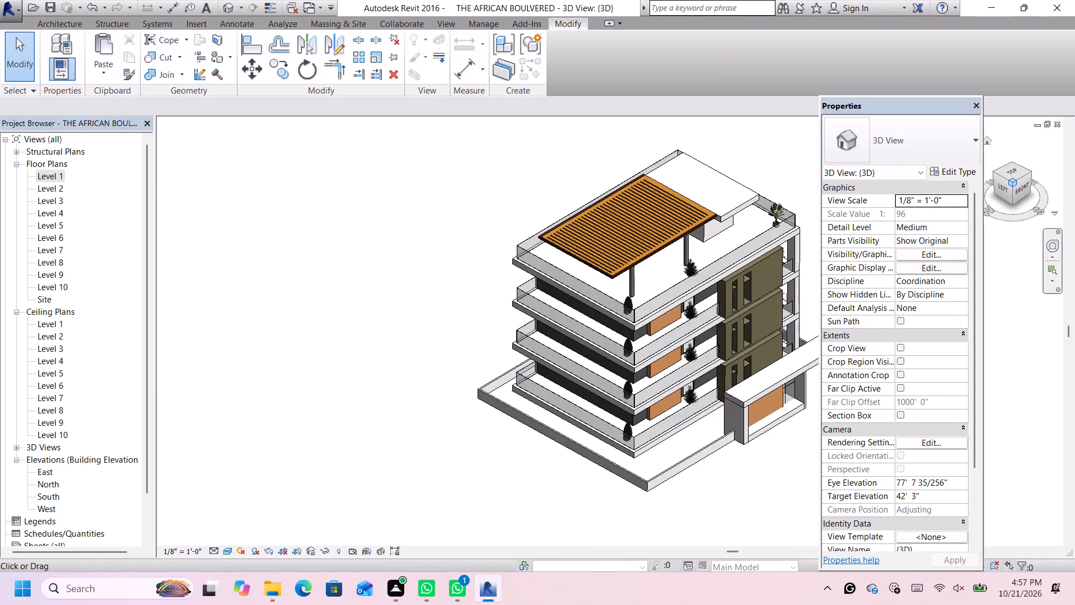
click(1027, 184)
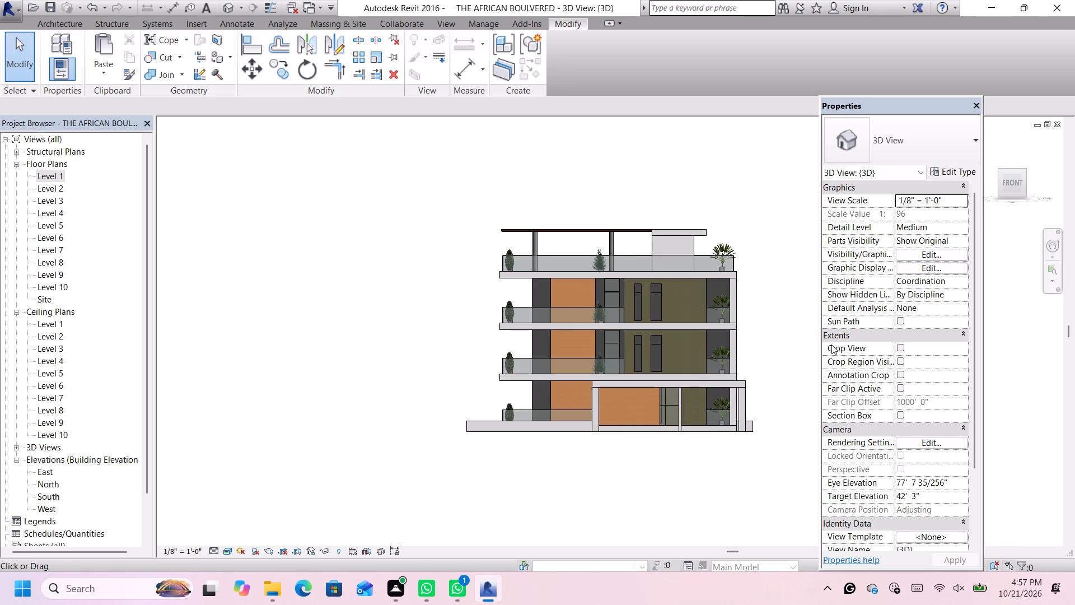
key(space)
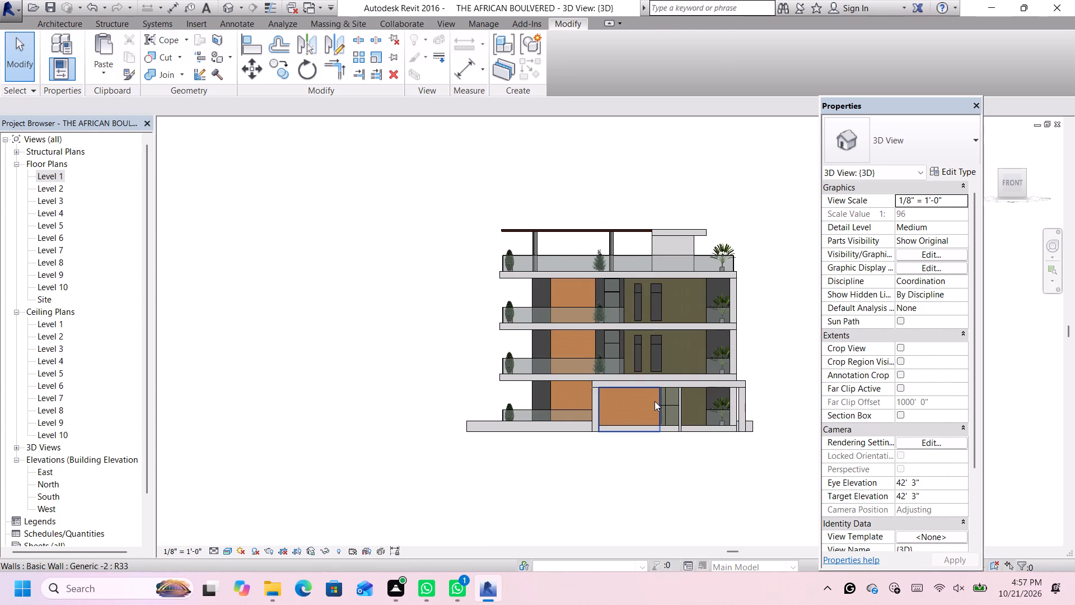
click(655, 401)
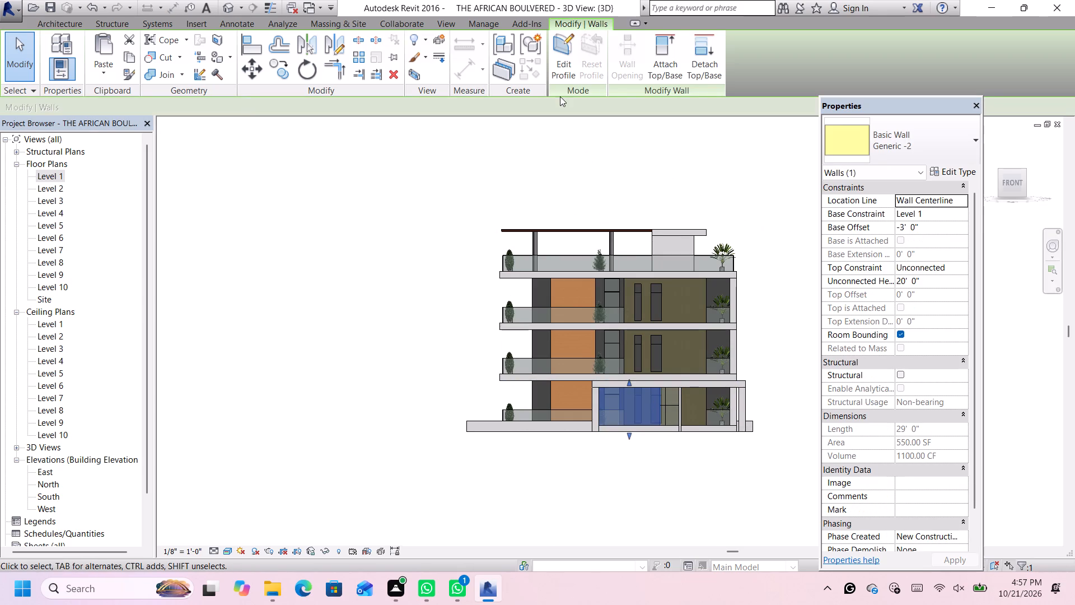
click(73, 20)
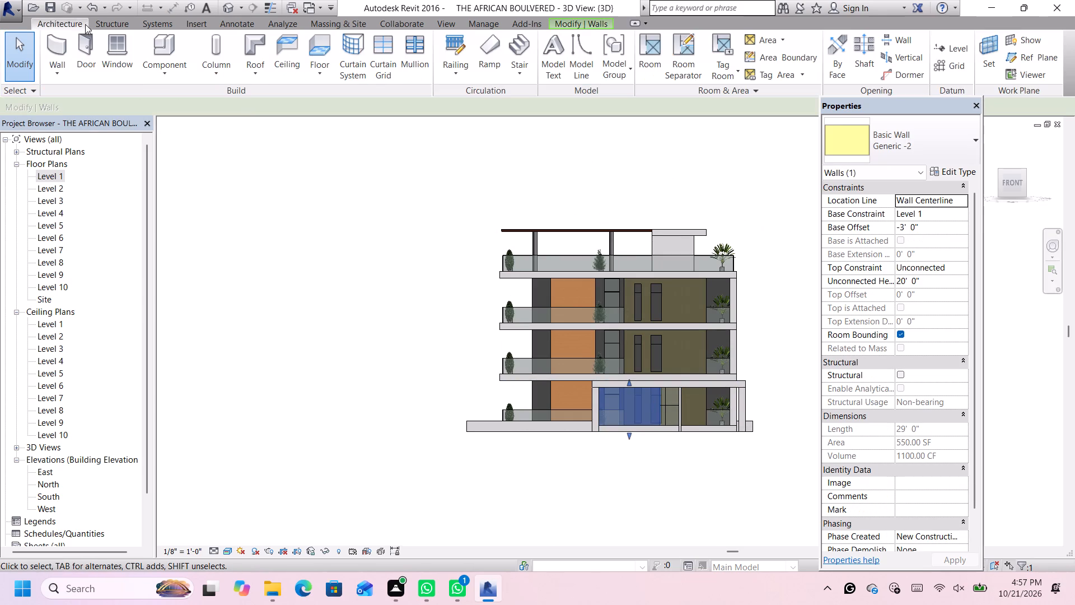
click(551, 48)
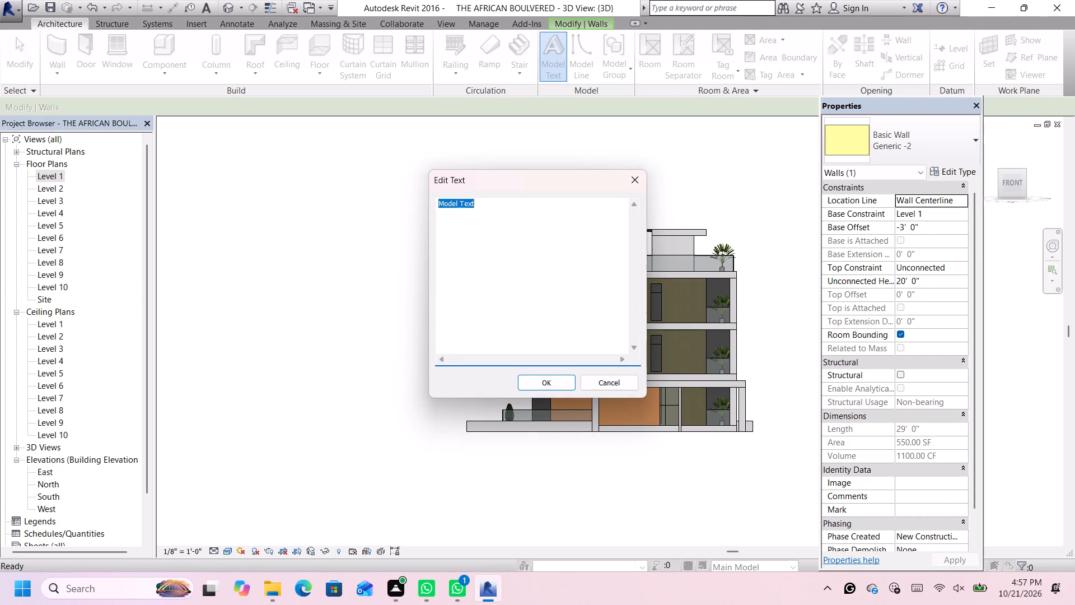
key(BackSpace)
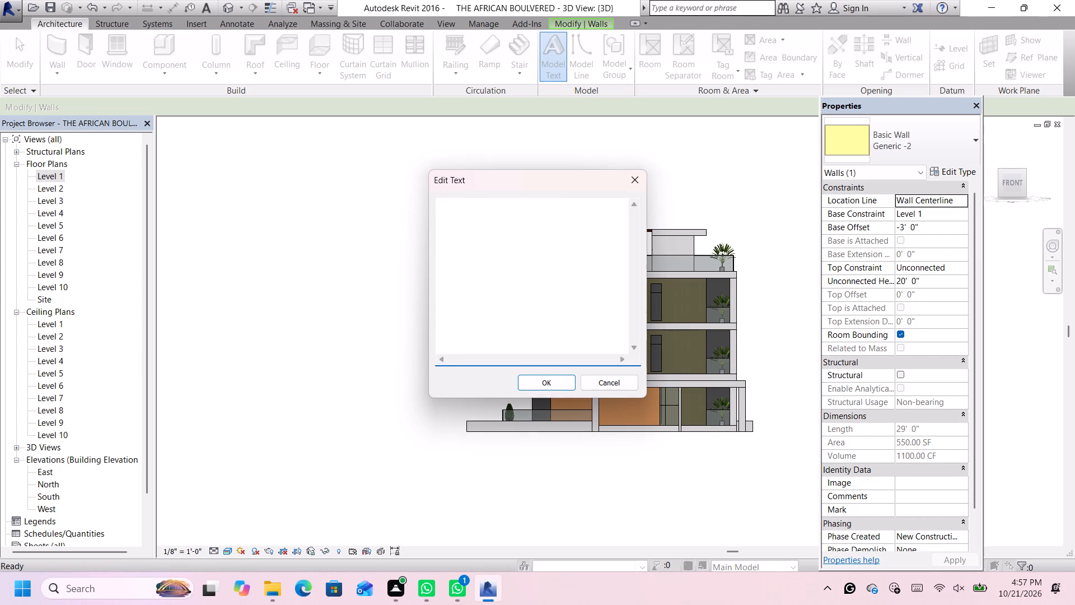
text(TH)
key(BackSpace)
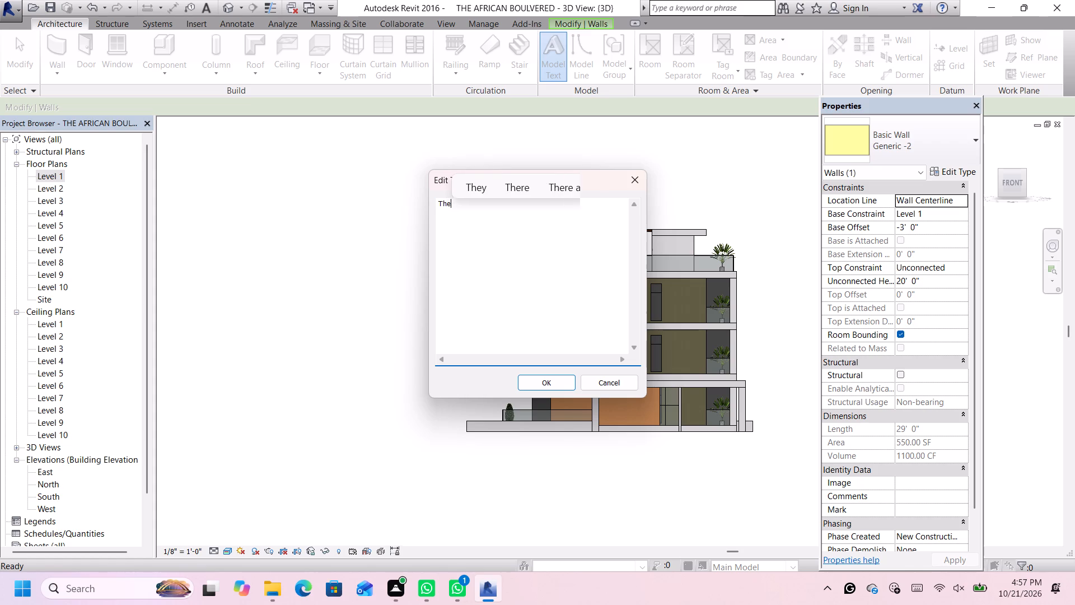
key(Return)
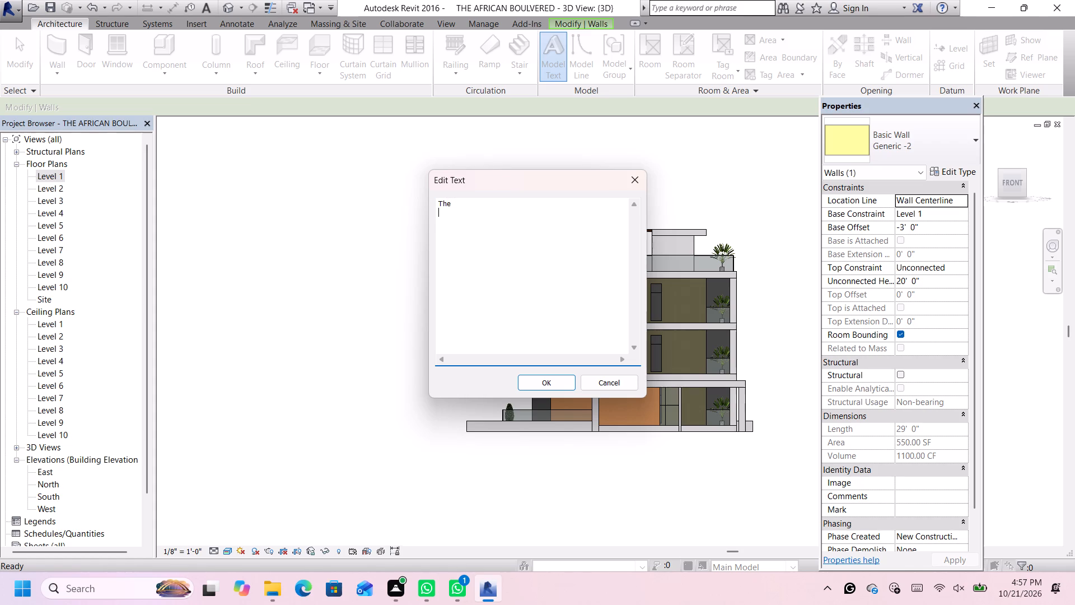
key(space)
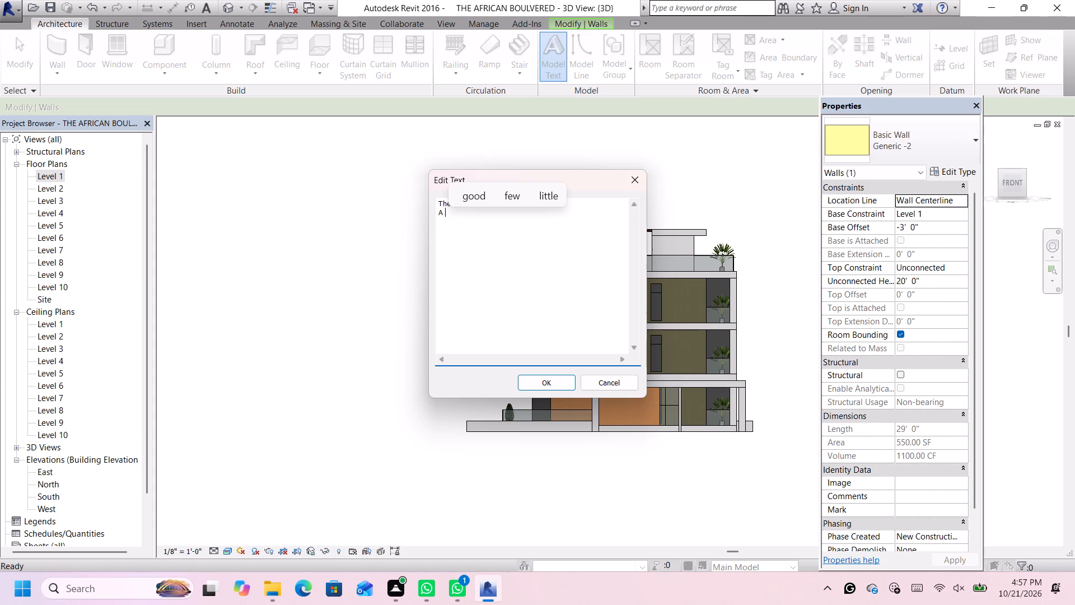
text(FRICA)
key(BackSpace)
key(BackSpace)
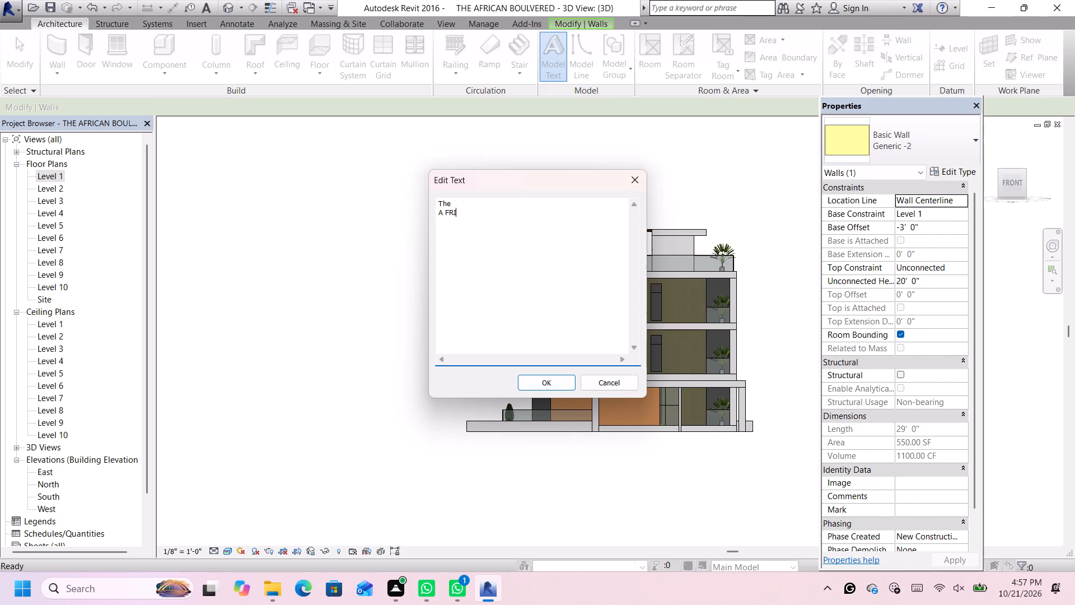
key(BackSpace)
key(BackSpace)
key(BackSpace)
key(BackSpace)
key(f)
text(rican)
key(Return)
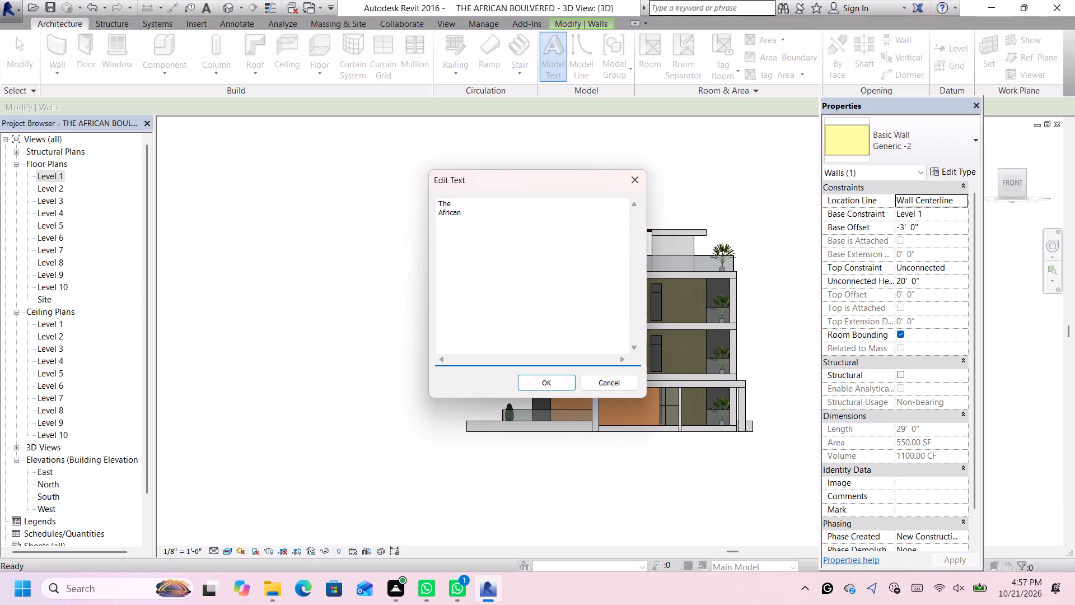
key(b)
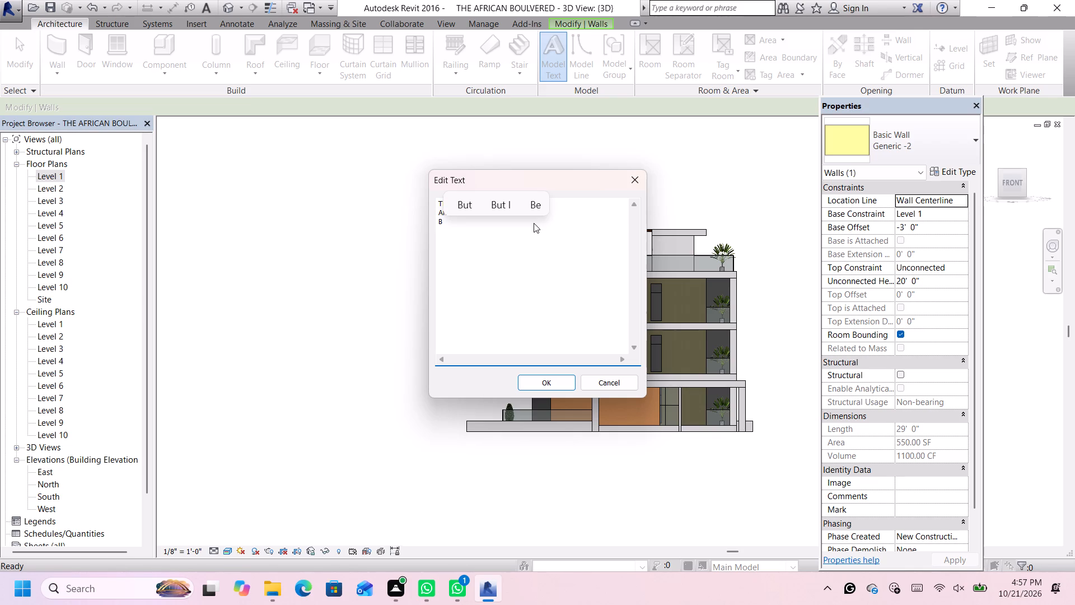
text(ou)
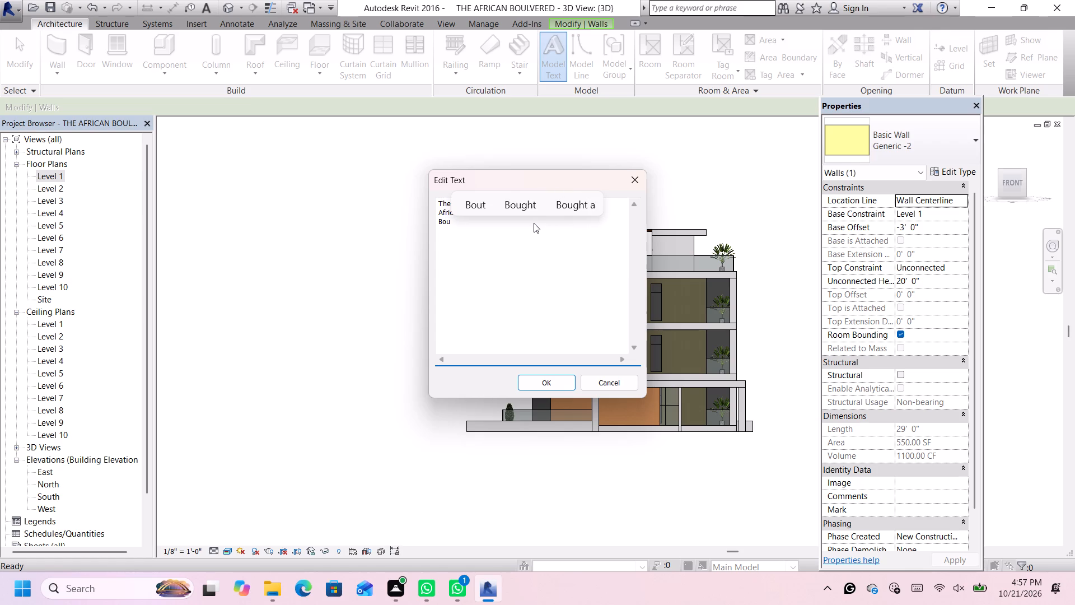
text(leva)
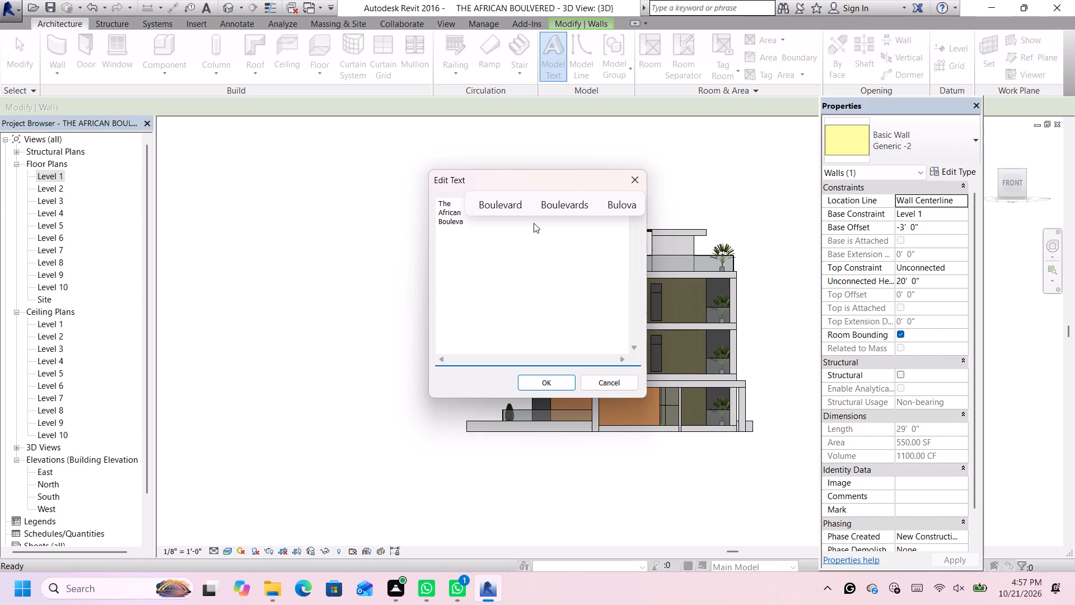
text(rd)
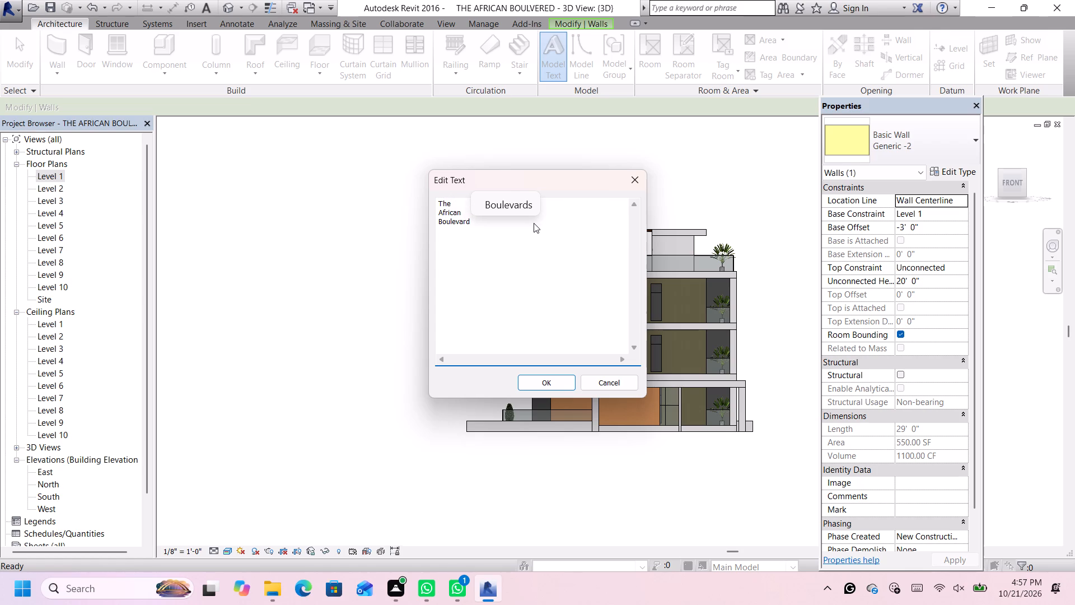
click(546, 383)
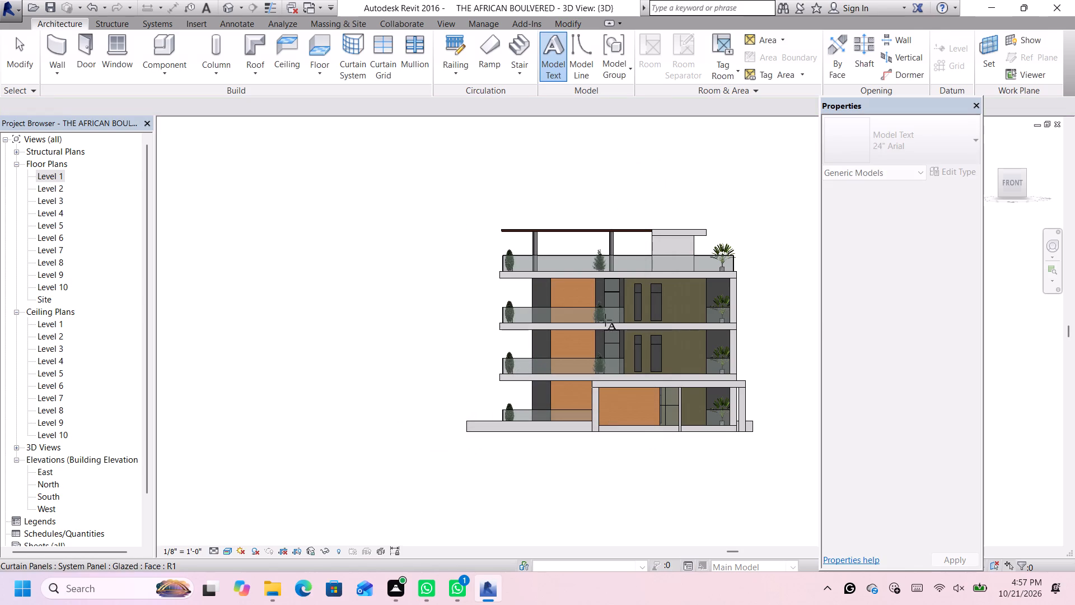
Place the model text on the front perimeter wall beside the gate.
scroll(623, 403, up, 1)
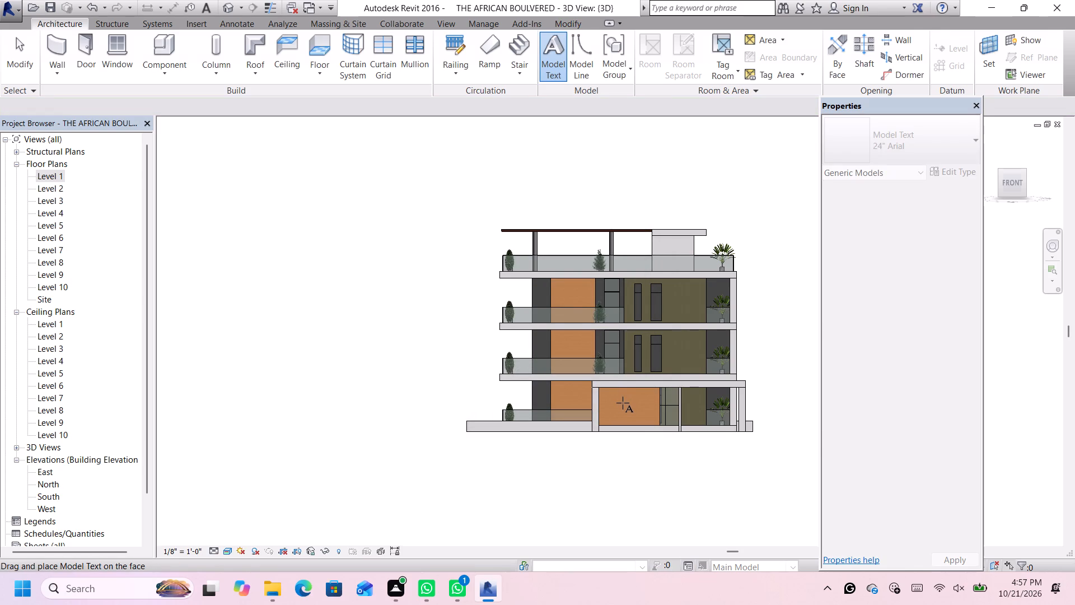
scroll(623, 403, up, 6)
scroll(623, 403, down, 3)
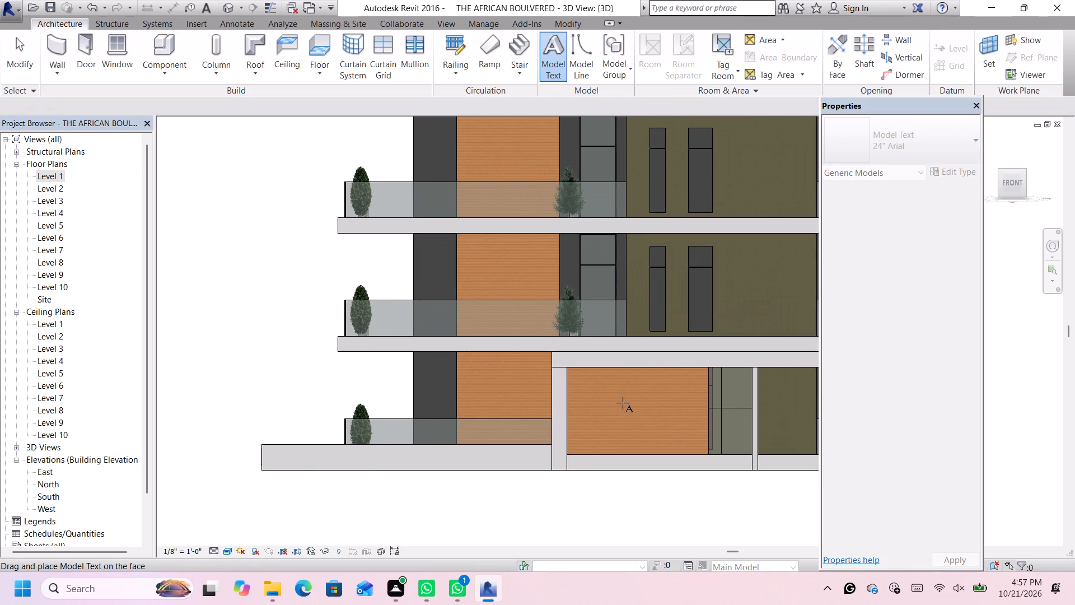
scroll(623, 403, down, 1)
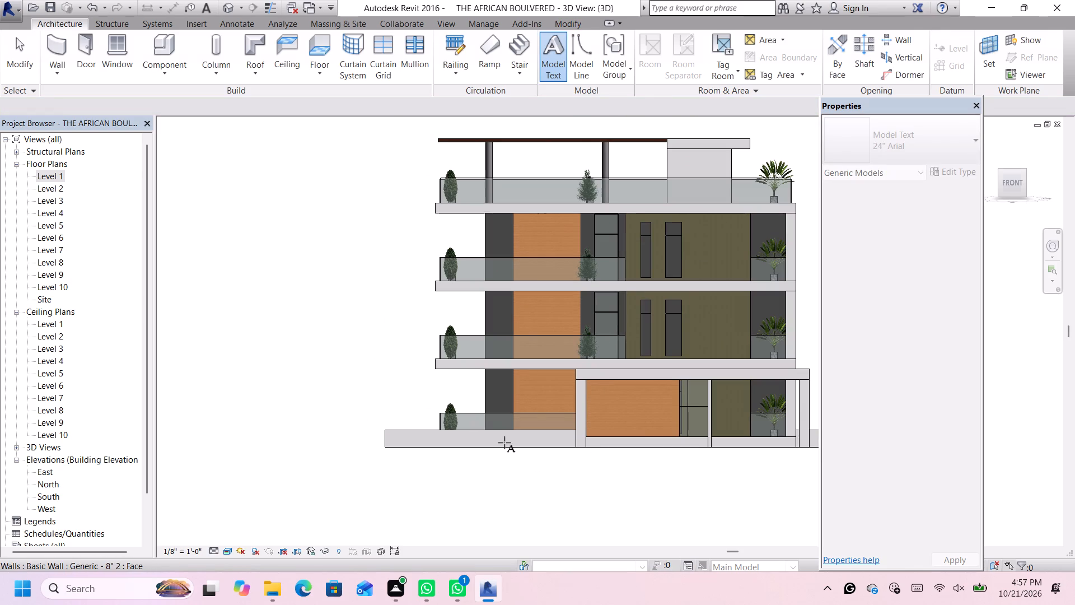
click(504, 440)
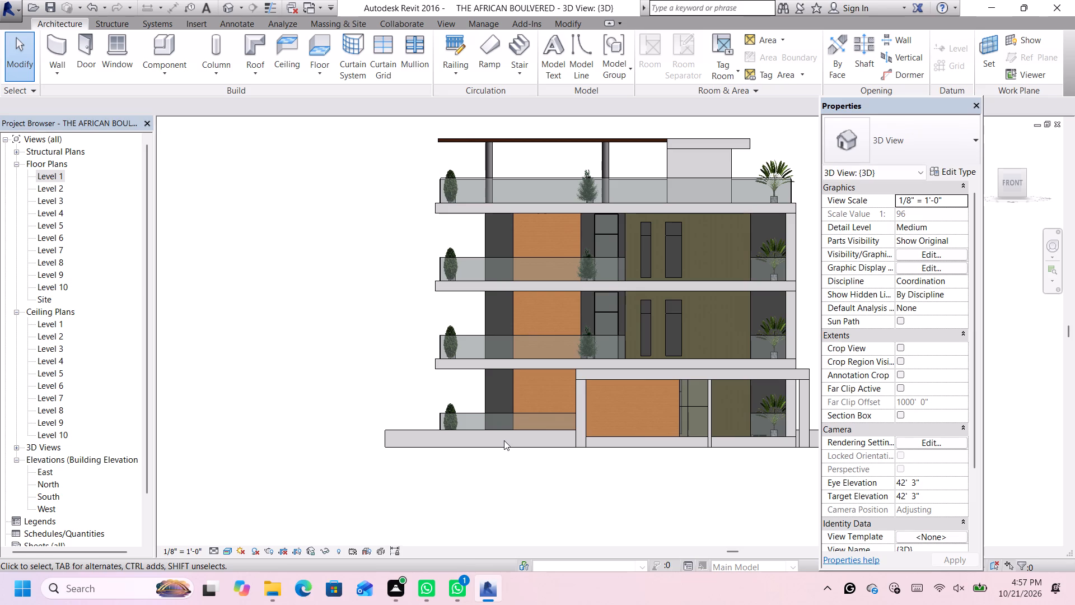
Examine the building, perimeter wall and gate from the front and side to locate the placed model text.
click(504, 411)
scroll(504, 427, down, 2)
middle_drag(505, 427, 527, 495)
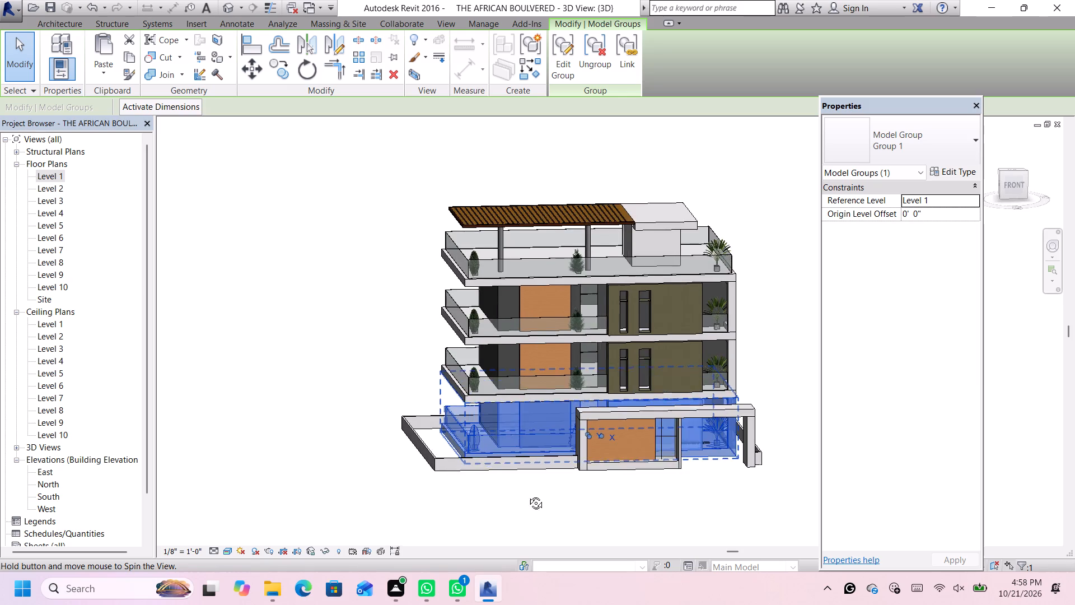
middle_drag(527, 495, 707, 534)
shift+middle_drag(709, 534, 714, 530)
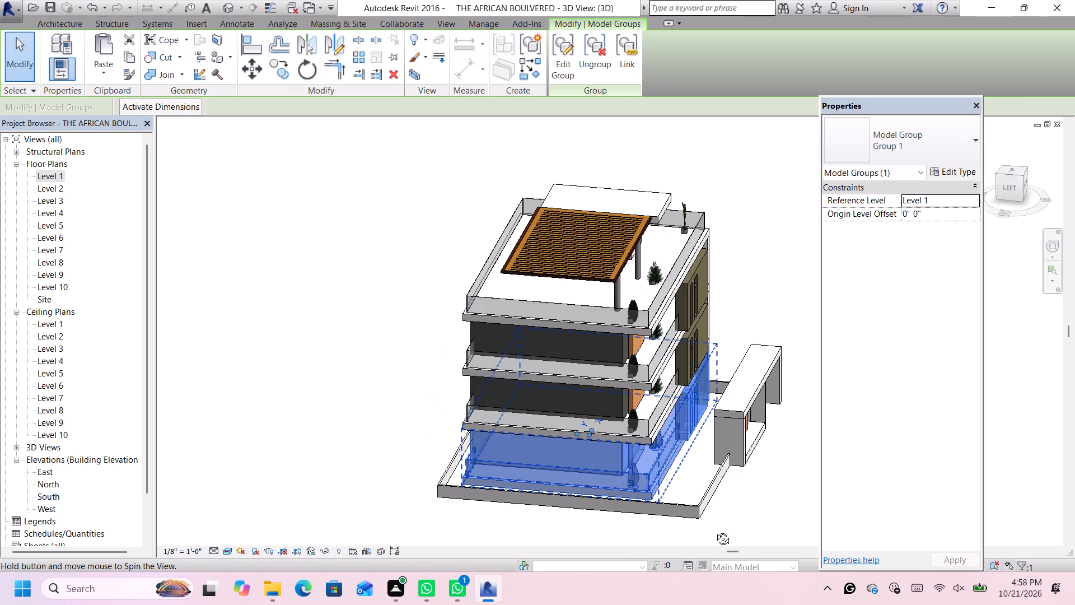
shift+middle_drag(714, 530, 803, 495)
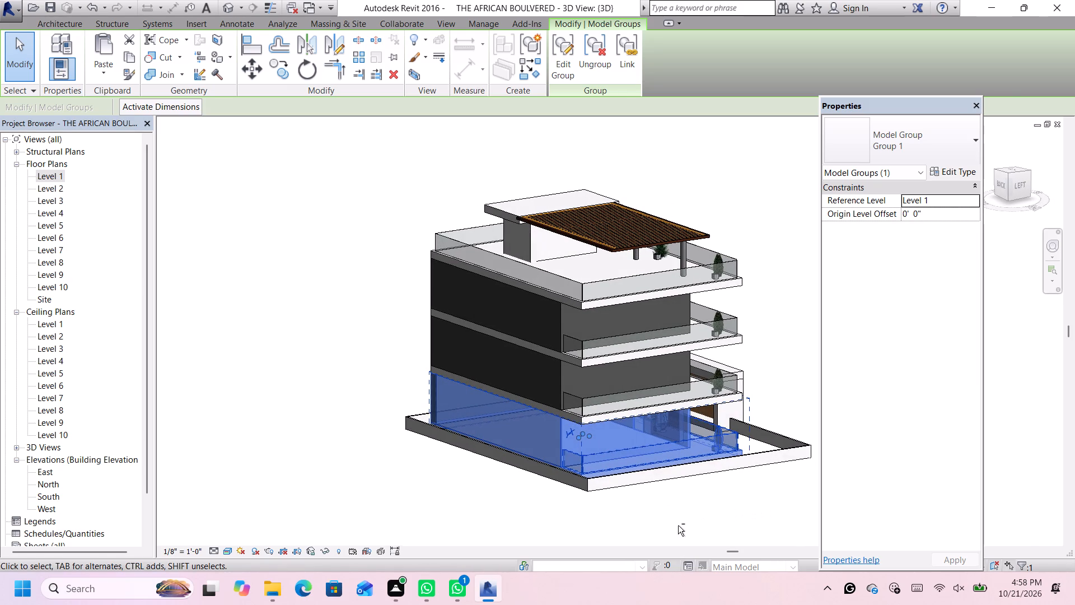
shift+middle_drag(659, 488, 424, 483)
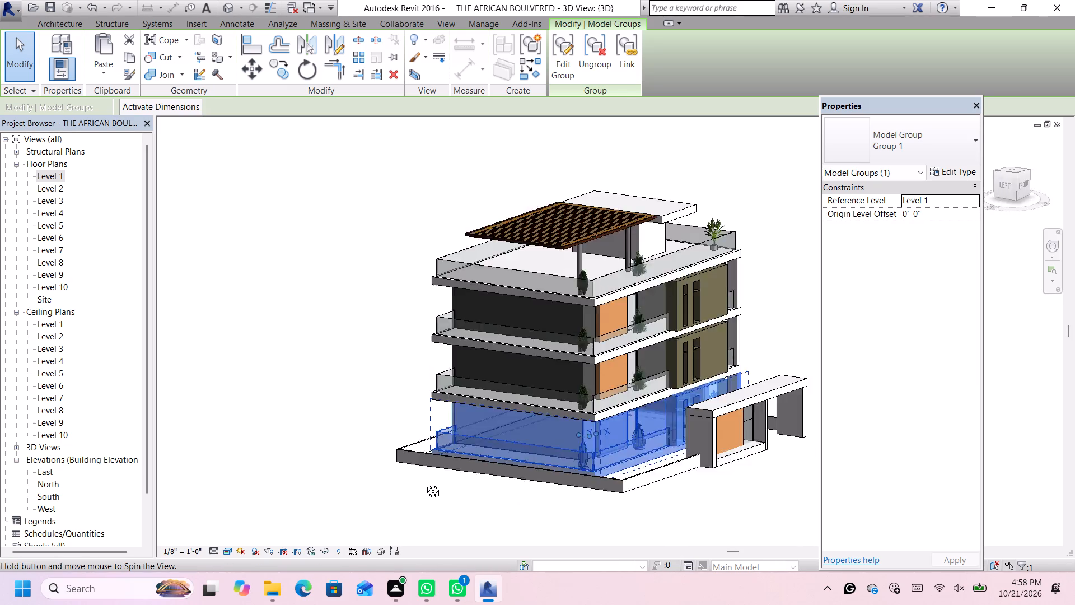
shift+middle_drag(424, 483, 420, 480)
click(660, 503)
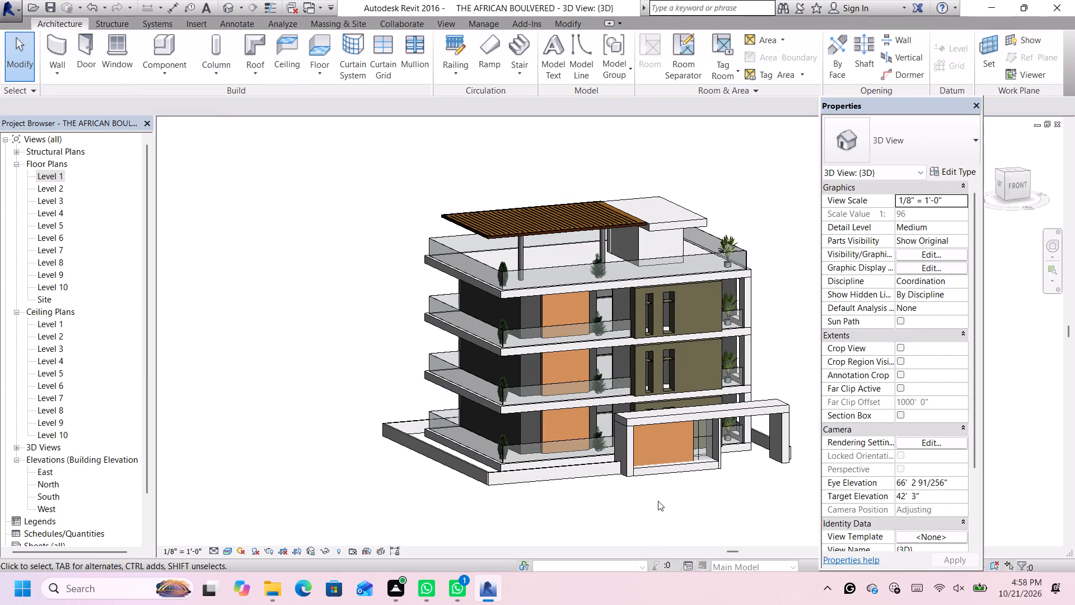
scroll(667, 464, up, 3)
scroll(663, 457, down, 1)
scroll(663, 456, up, 2)
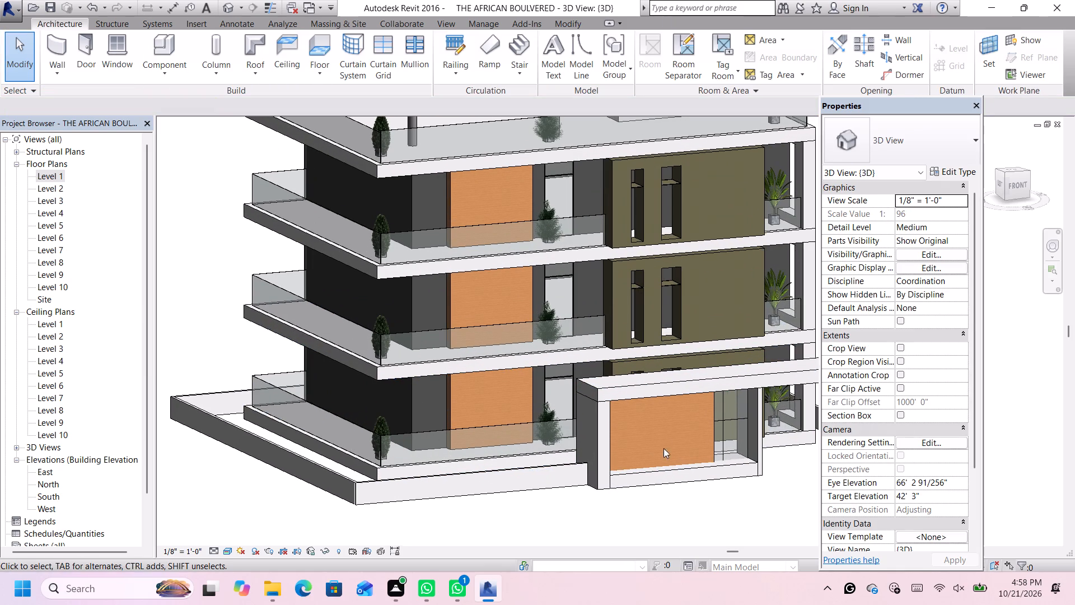
scroll(709, 410, down, 1)
scroll(709, 410, up, 4)
Select the gate's wood-finished wall.
scroll(709, 410, up, 2)
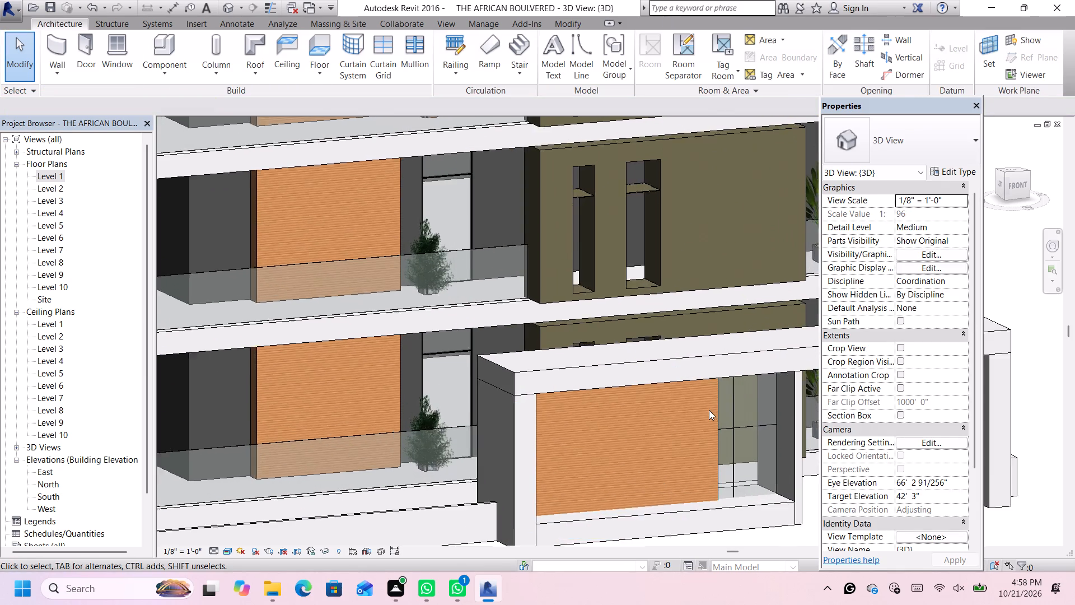
scroll(709, 410, up, 1)
click(718, 398)
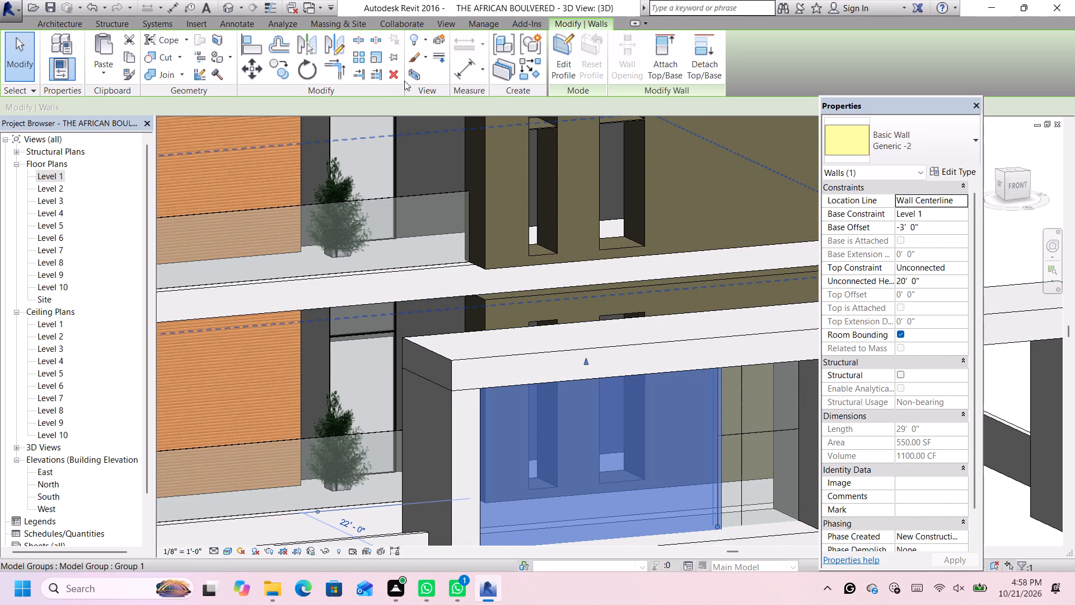
click(429, 63)
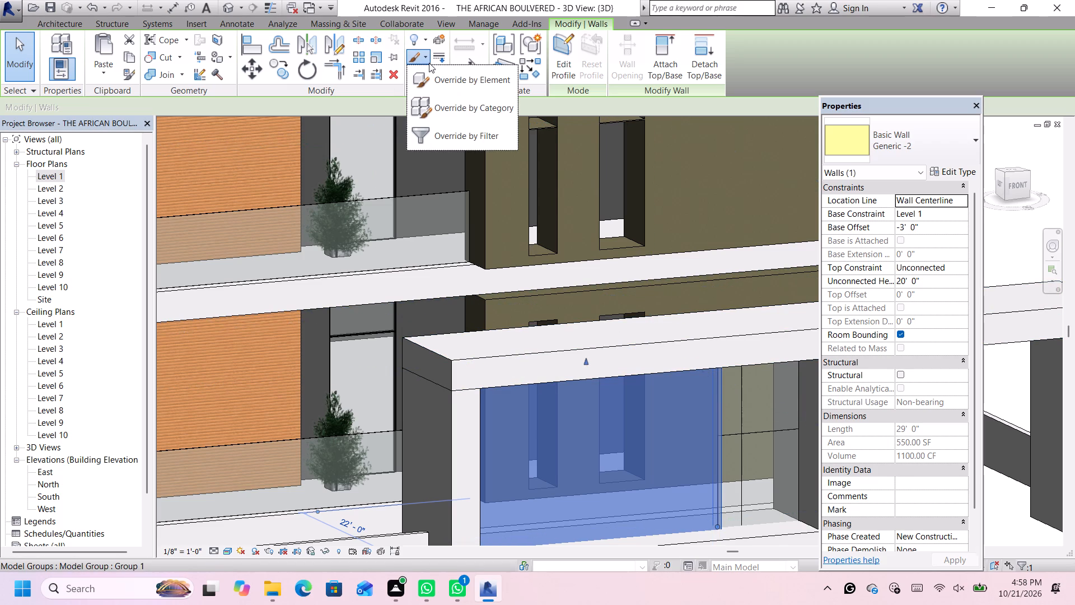
click(81, 28)
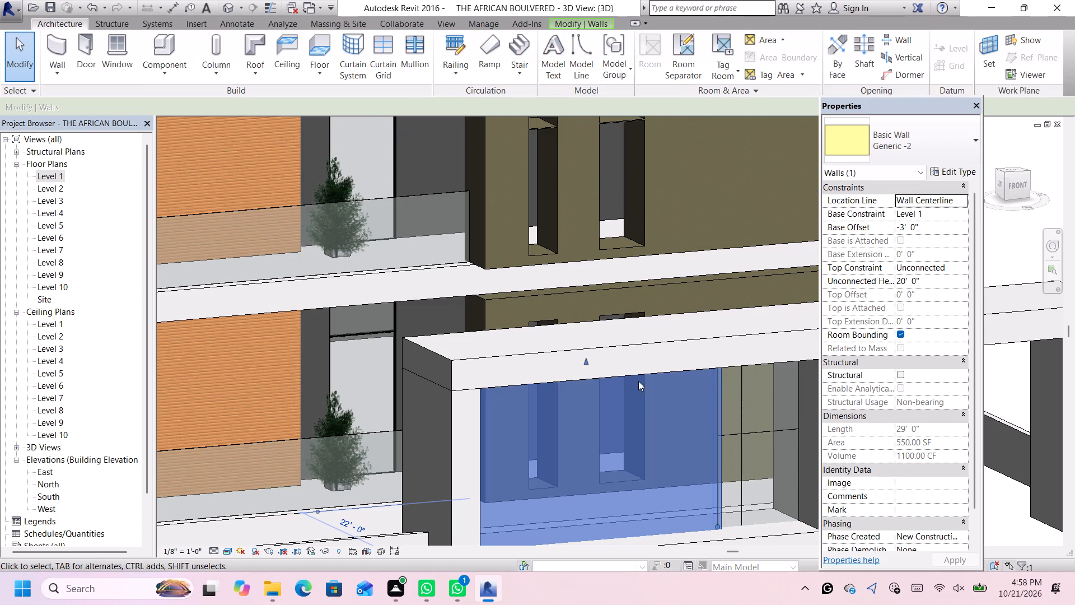
scroll(615, 419, down, 9)
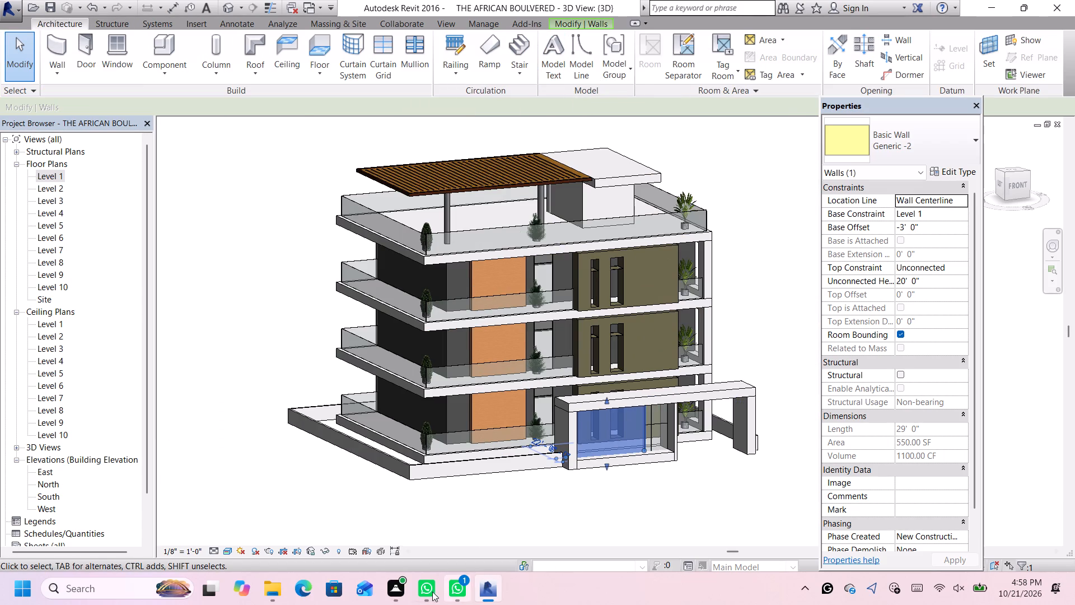
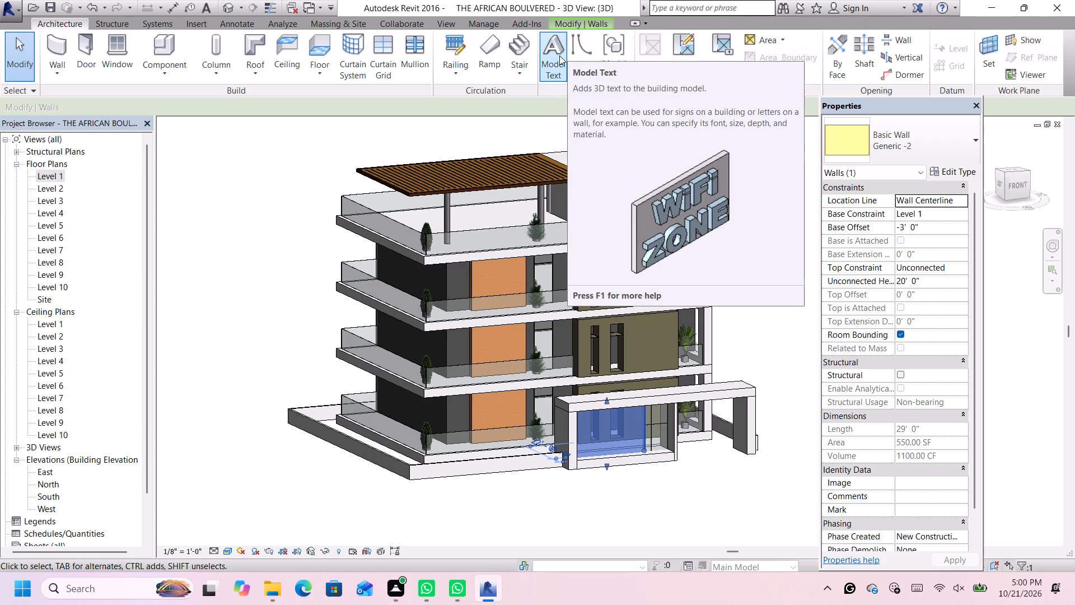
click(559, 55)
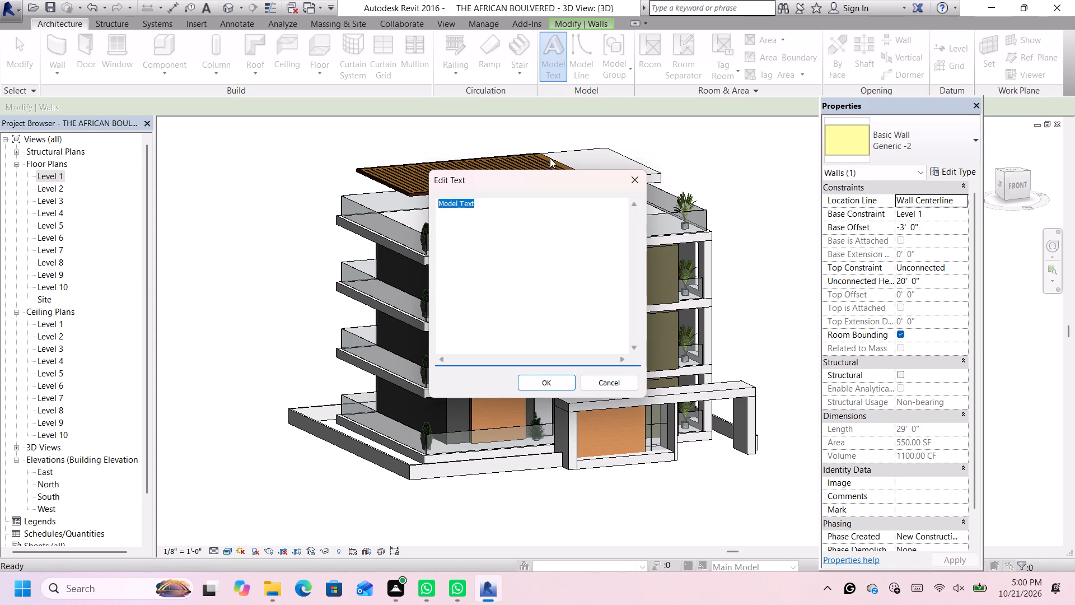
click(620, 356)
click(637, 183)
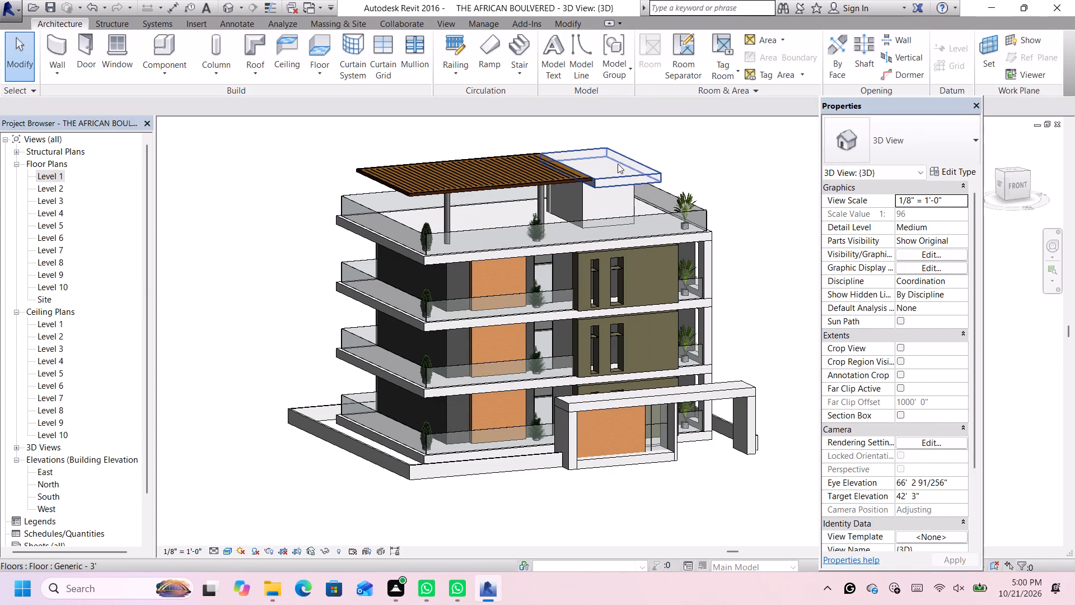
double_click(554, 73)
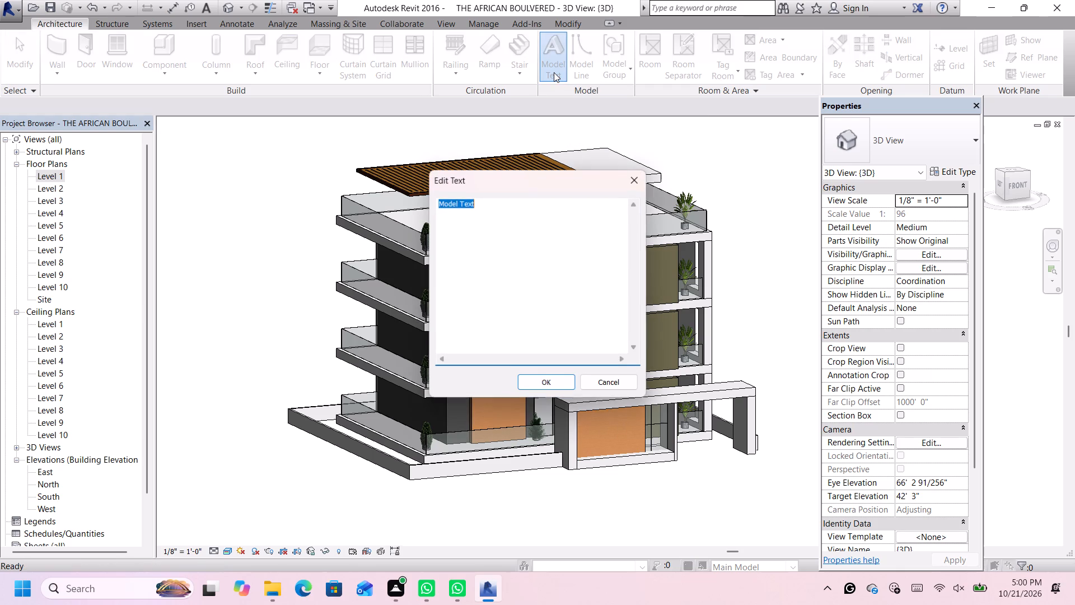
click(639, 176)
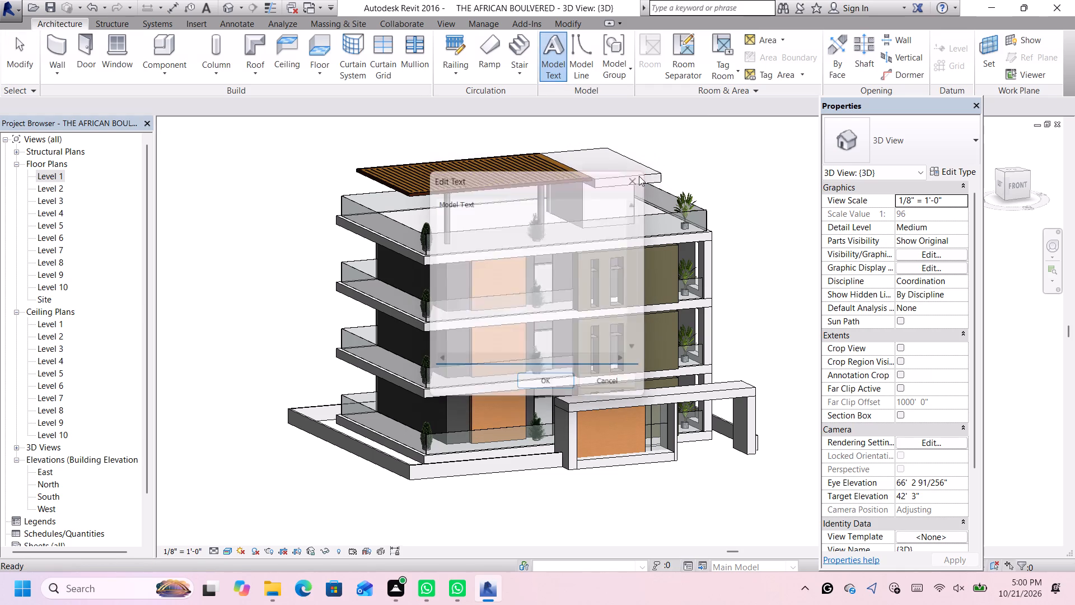
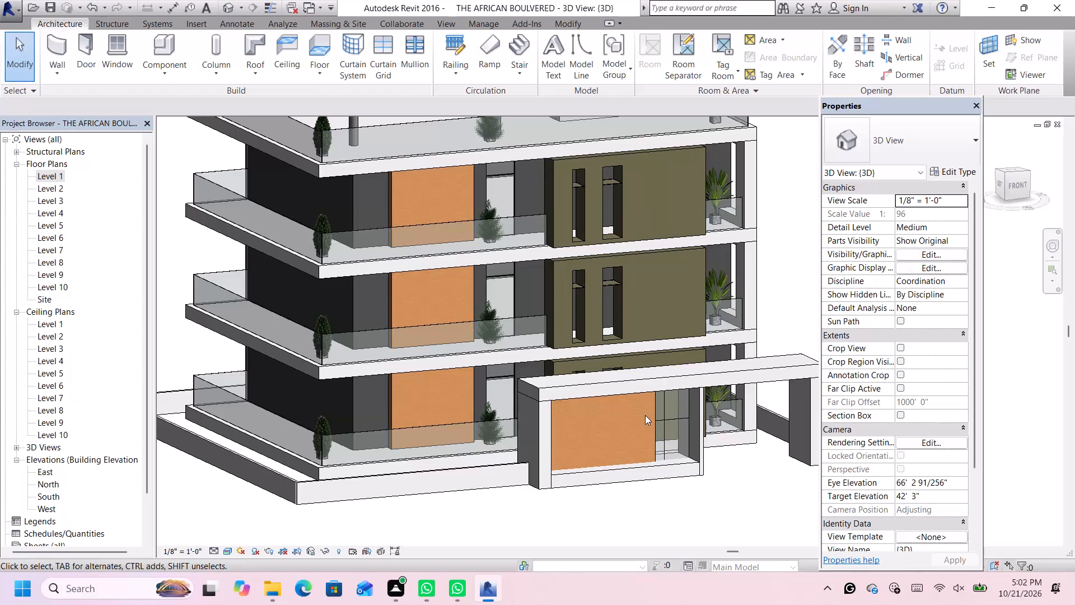
Set the work plane by picking the front face of the gate's wood-finished wall.
click(654, 420)
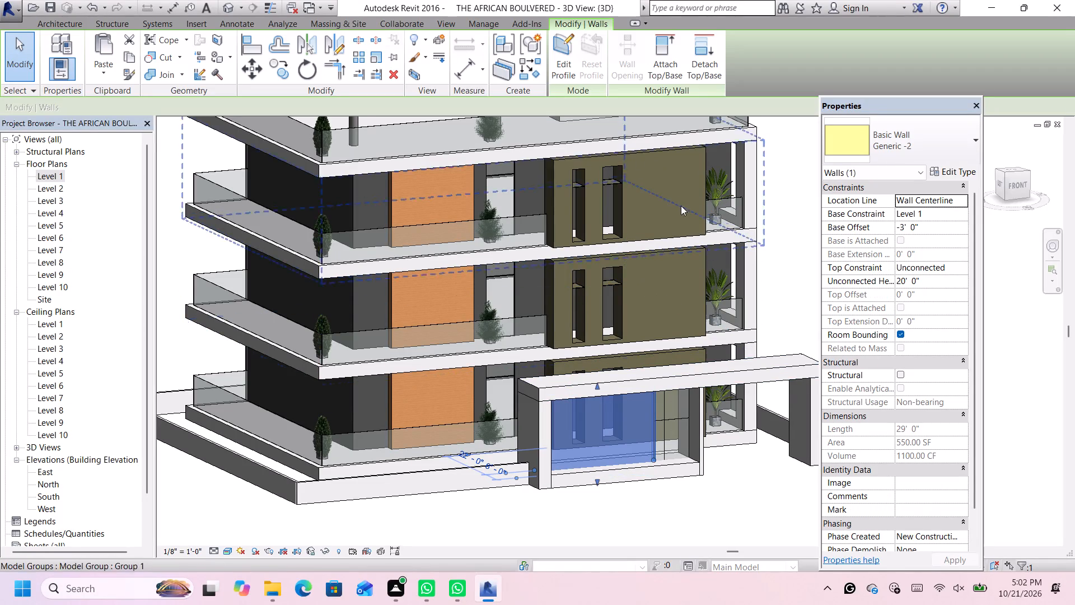
click(36, 24)
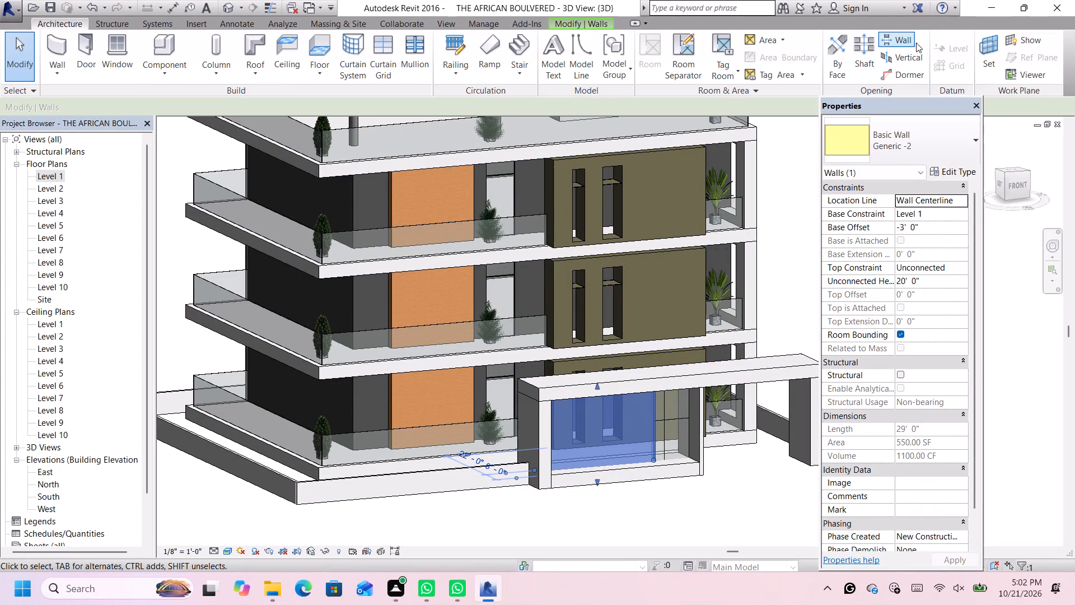
click(987, 43)
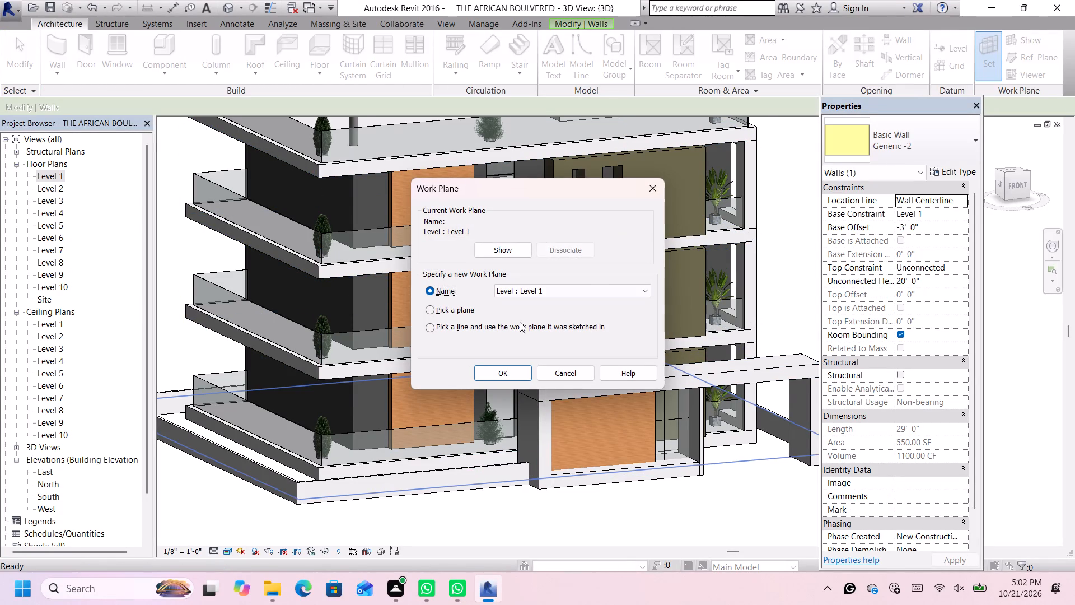
click(428, 308)
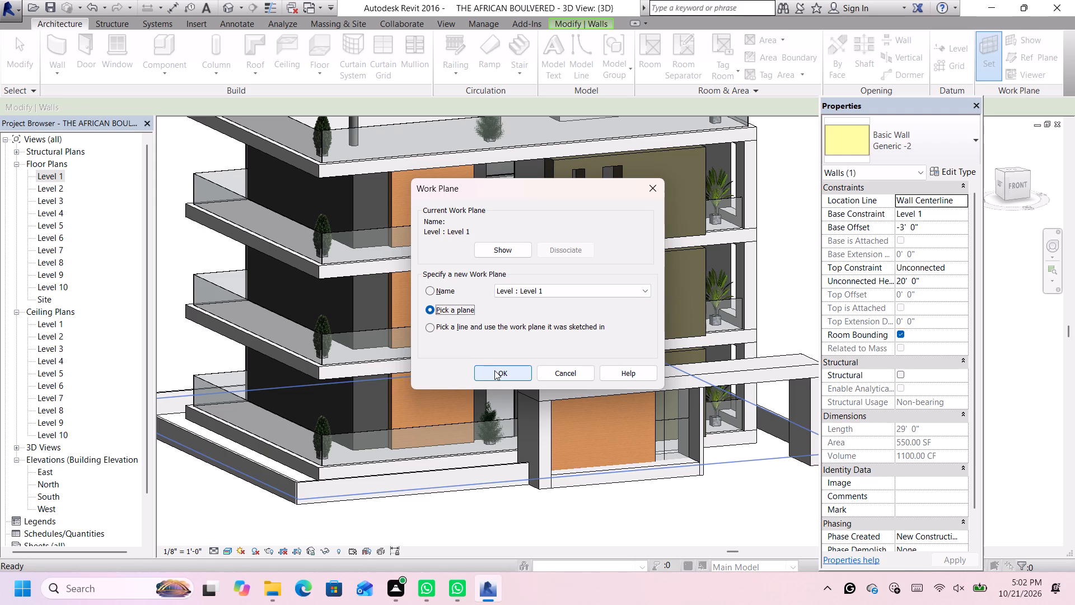
click(494, 370)
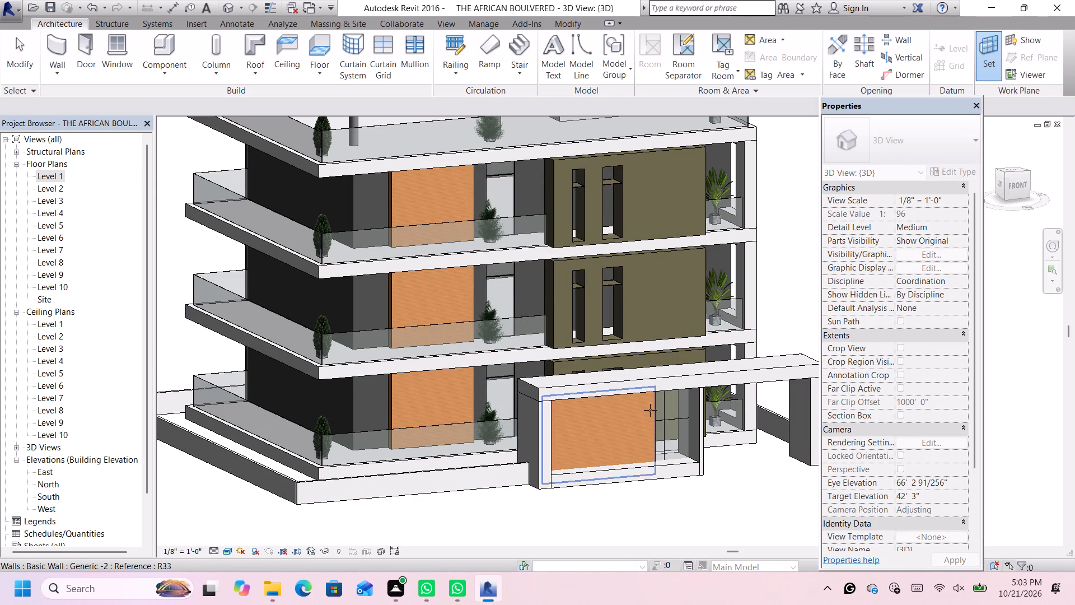
scroll(651, 408, up, 1)
click(651, 407)
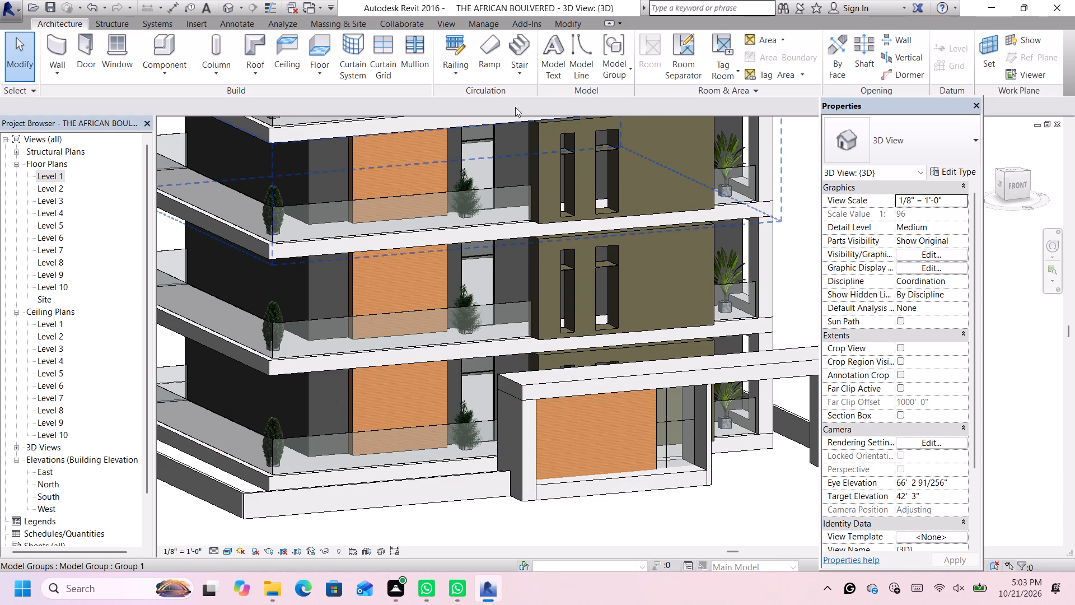
Place model text reading "The African Boulevard", one word per line, on the gate's wood-finished wall.
click(558, 54)
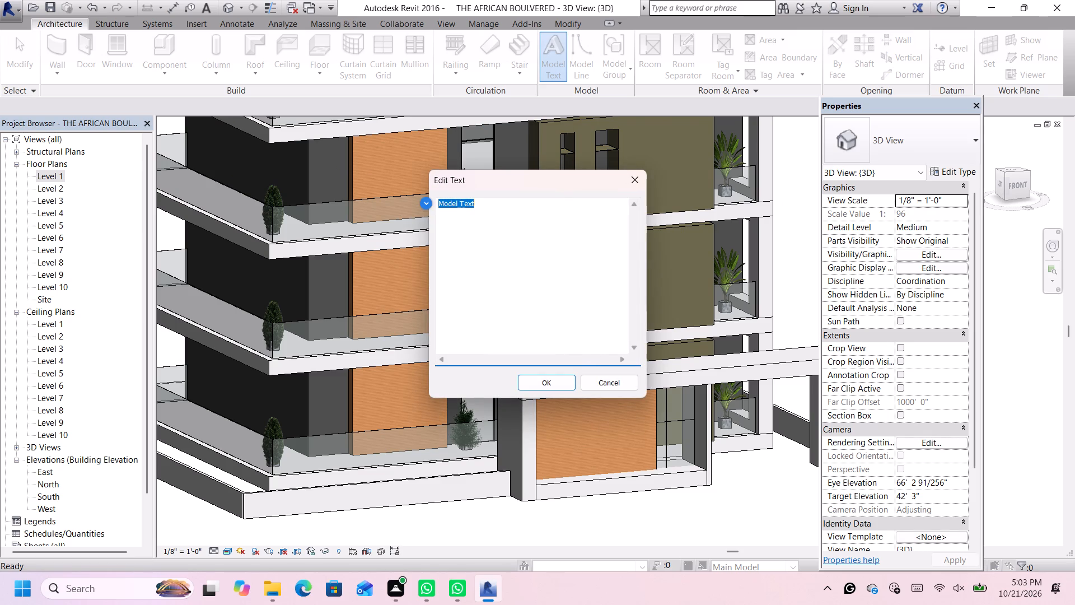
key(BackSpace)
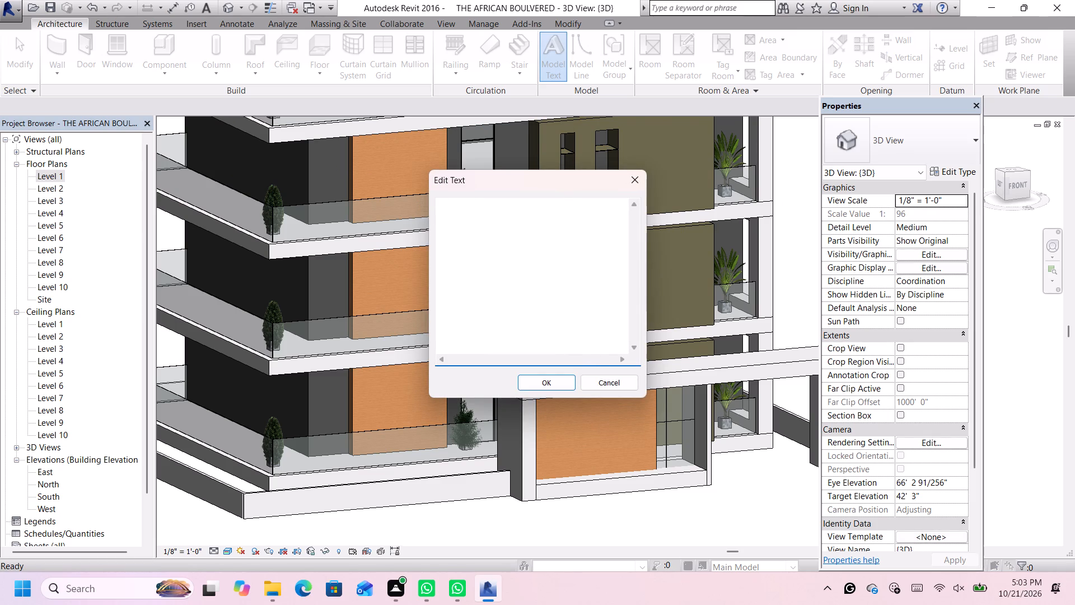
key(t)
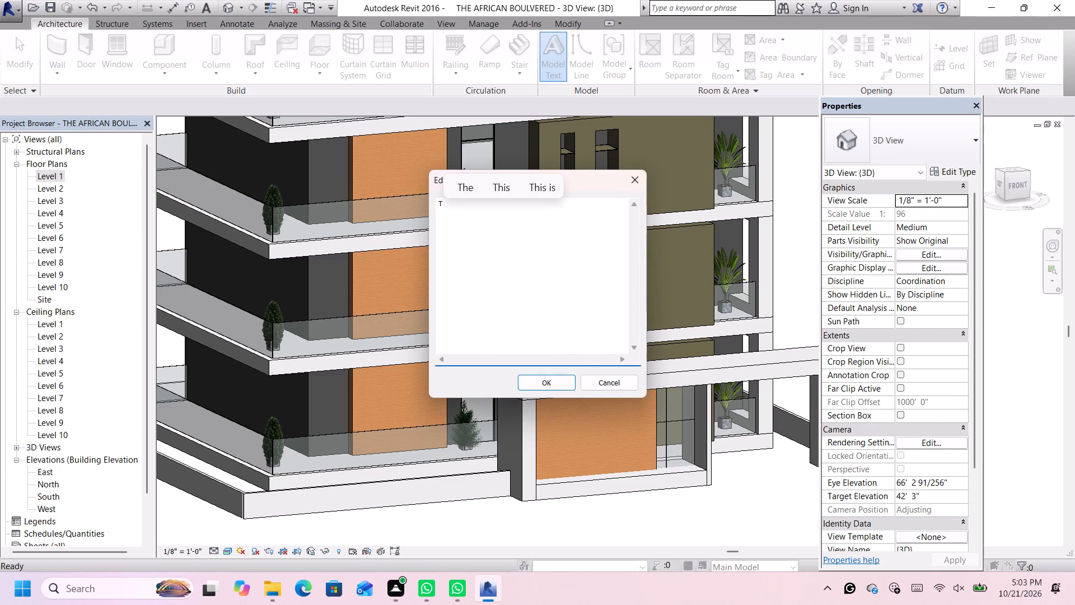
text(he)
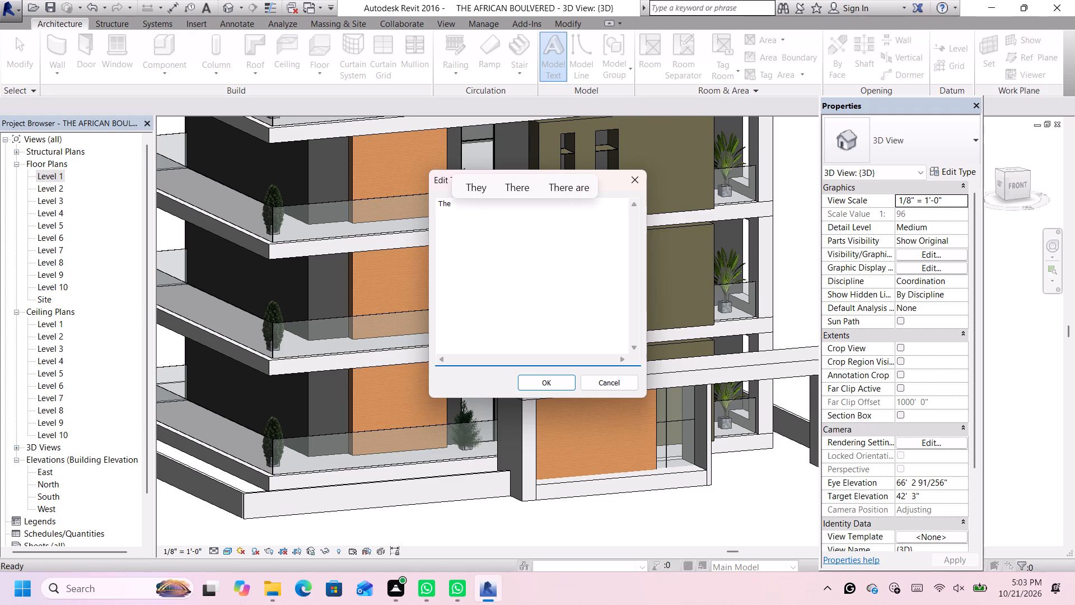
key(space)
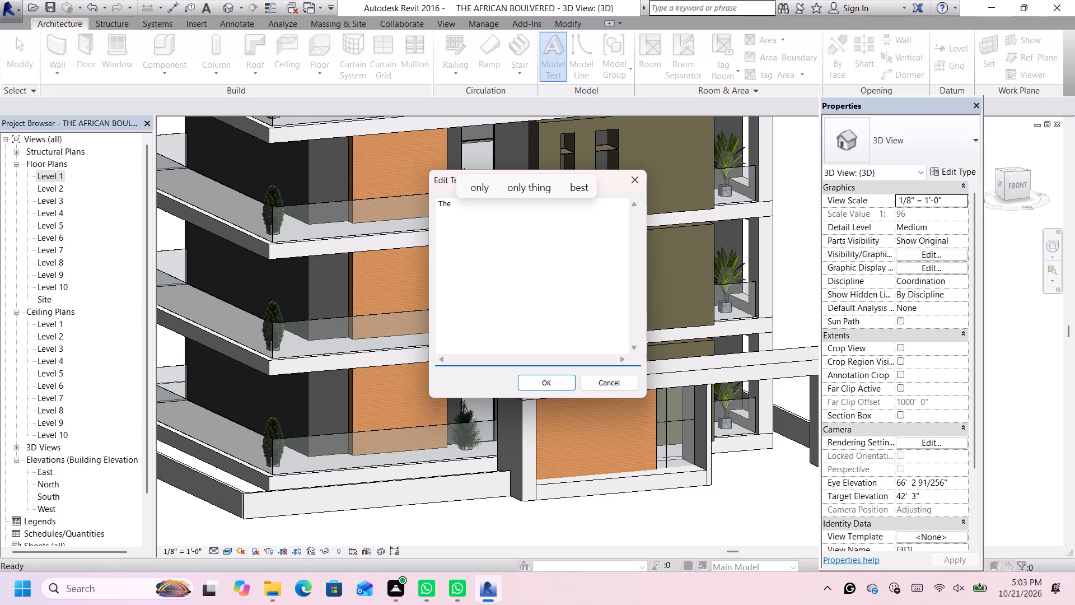
key(Return)
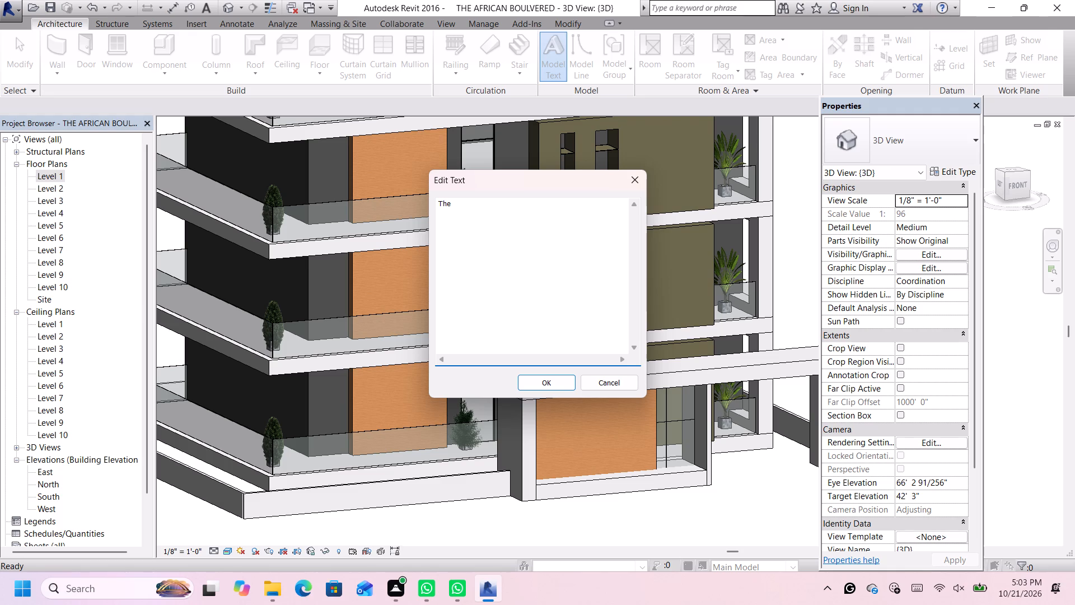
key(f)
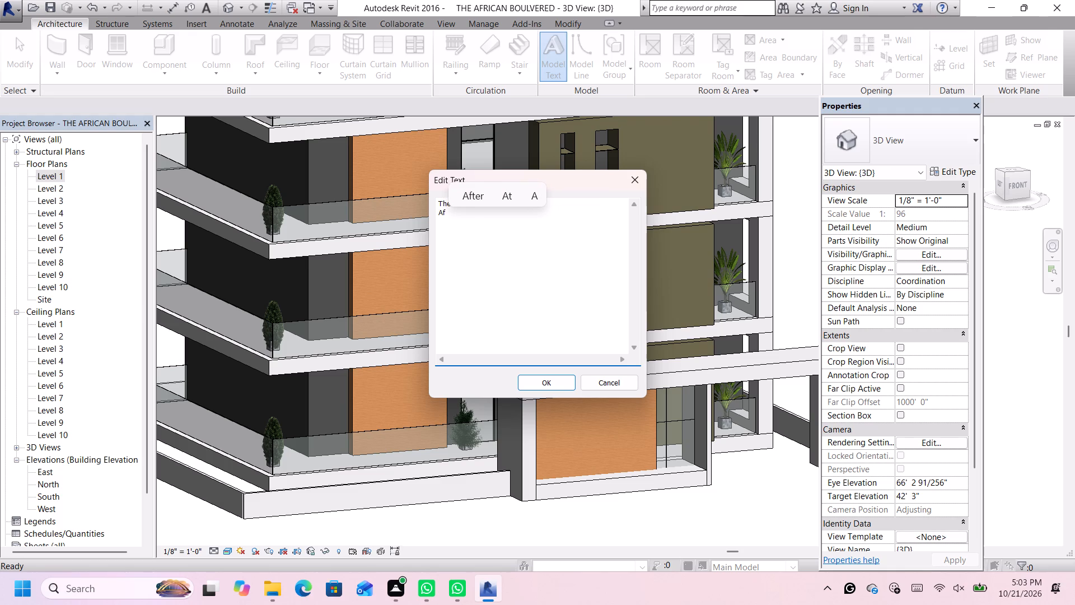
text(rican)
key(Return)
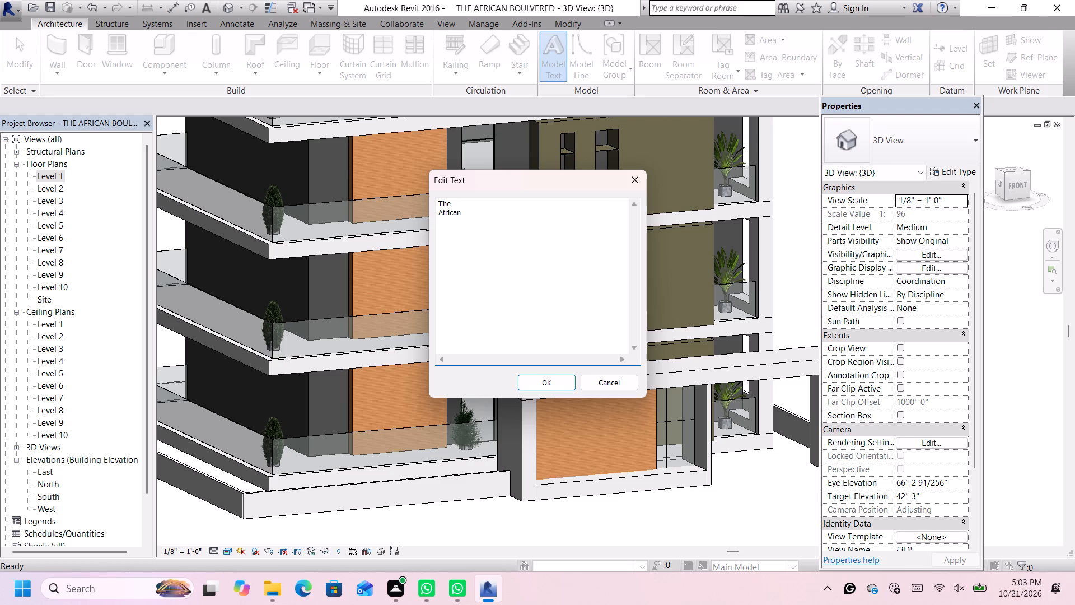
key(b)
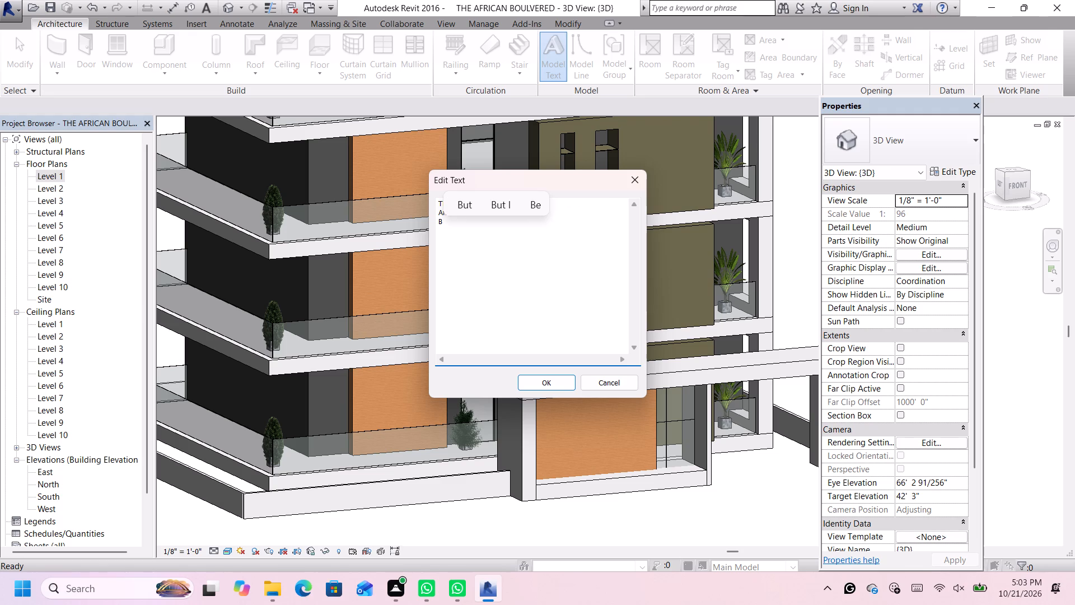
text(ou)
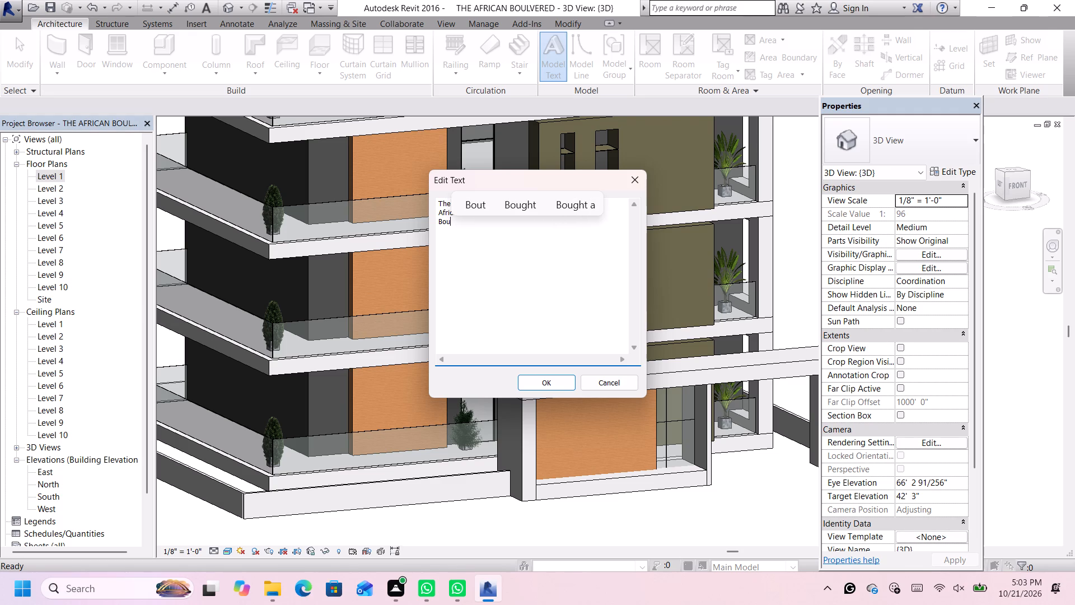
text(levard)
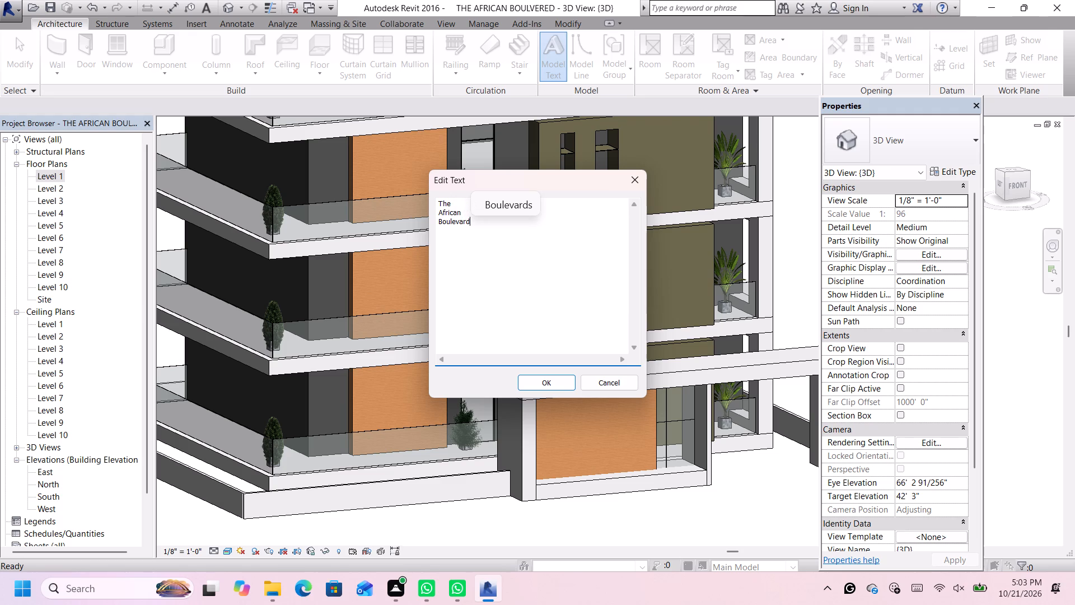
click(554, 382)
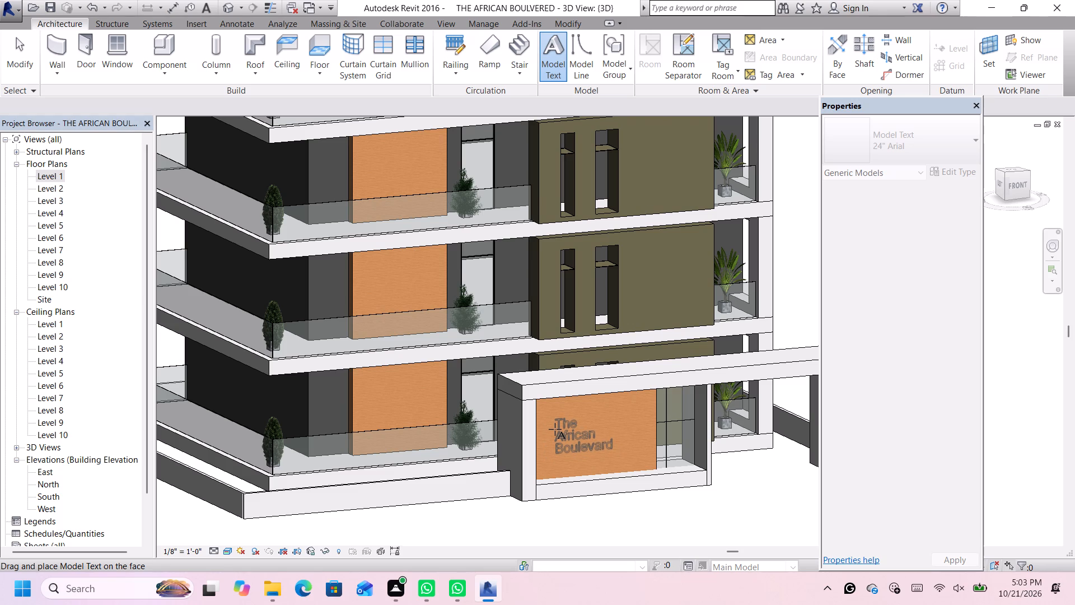
click(551, 431)
scroll(592, 428, up, 4)
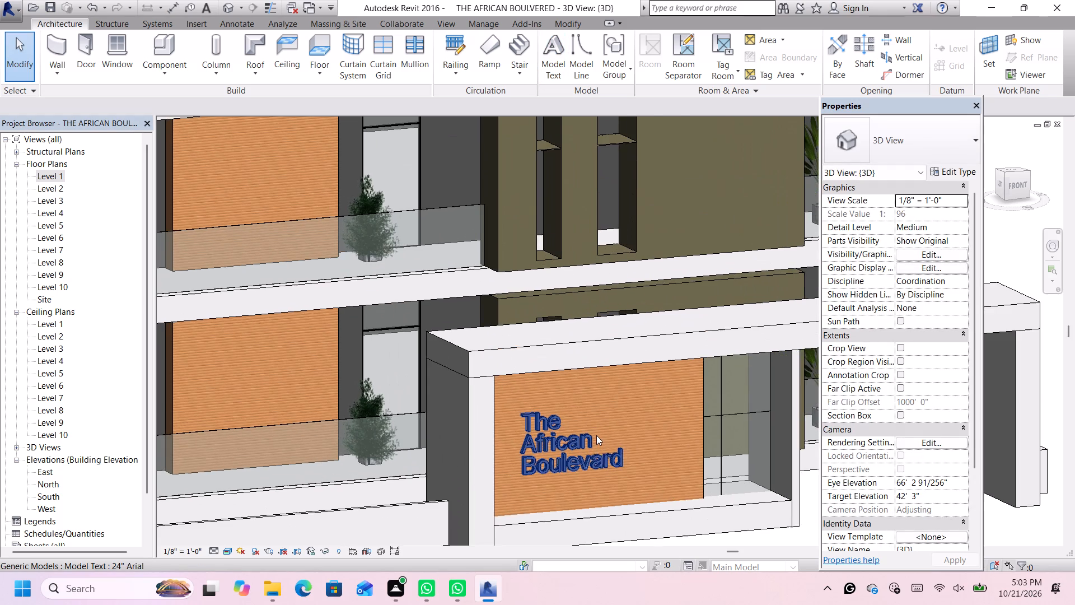
scroll(596, 436, down, 8)
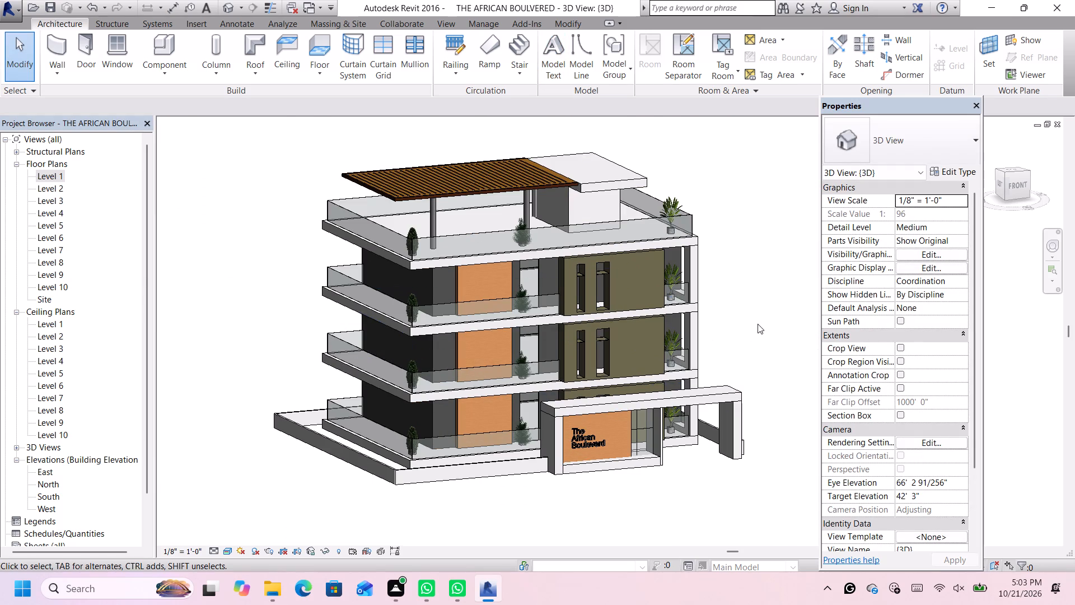
click(758, 324)
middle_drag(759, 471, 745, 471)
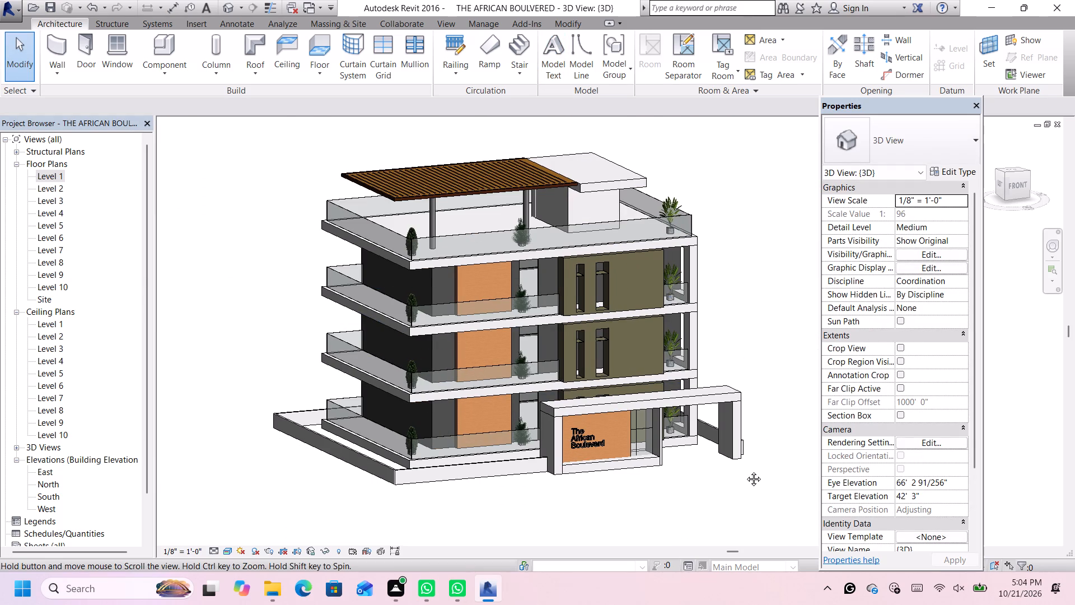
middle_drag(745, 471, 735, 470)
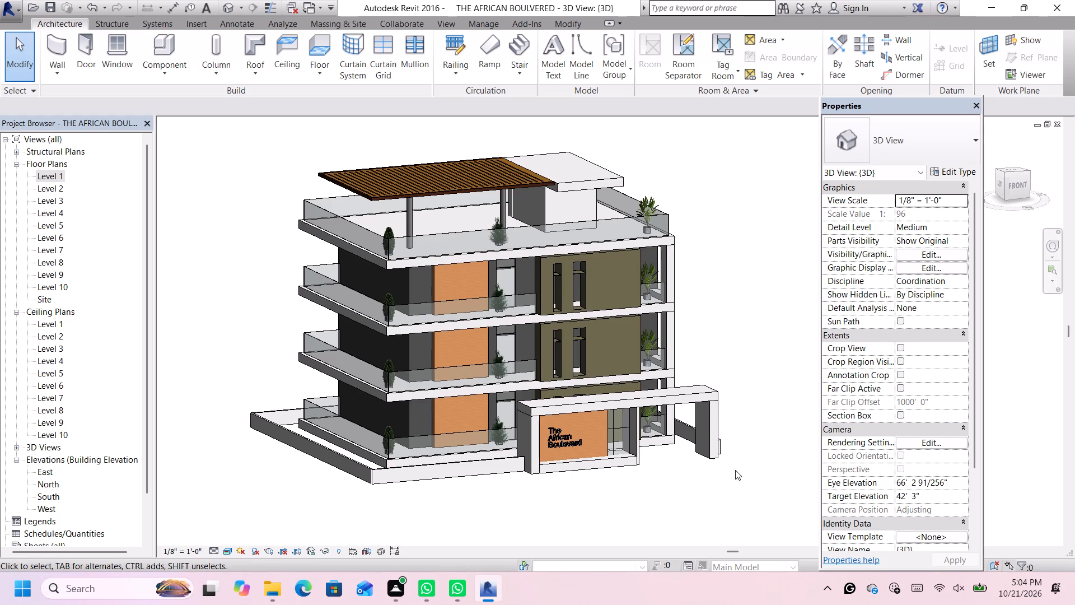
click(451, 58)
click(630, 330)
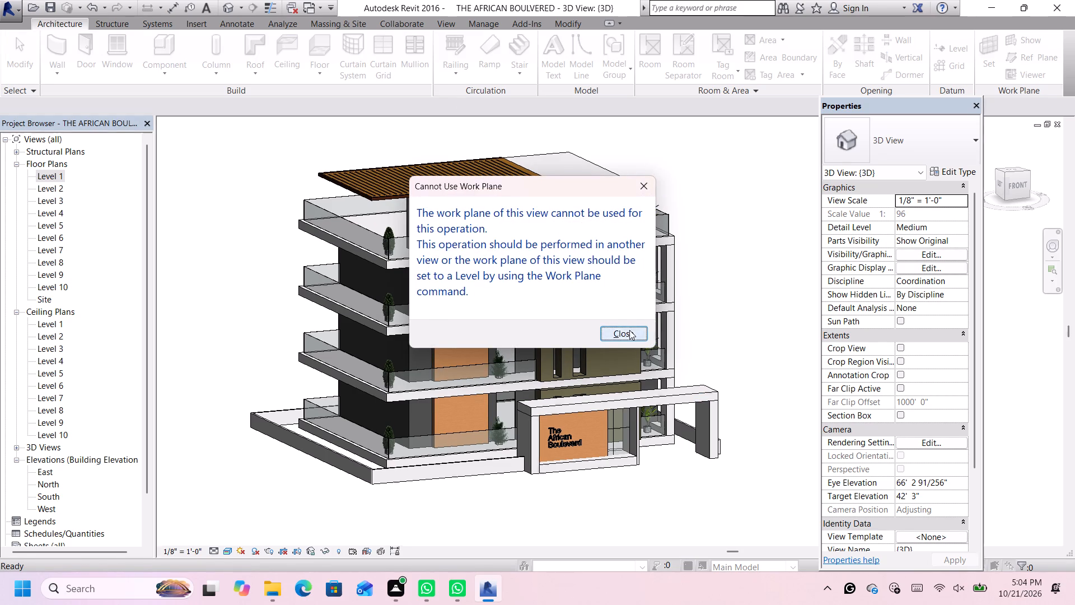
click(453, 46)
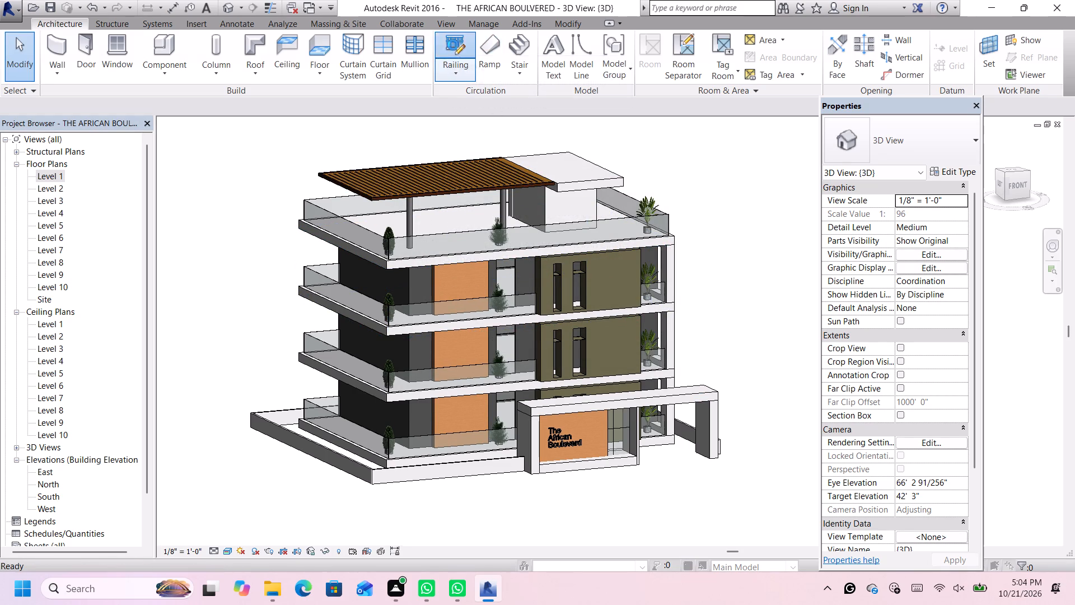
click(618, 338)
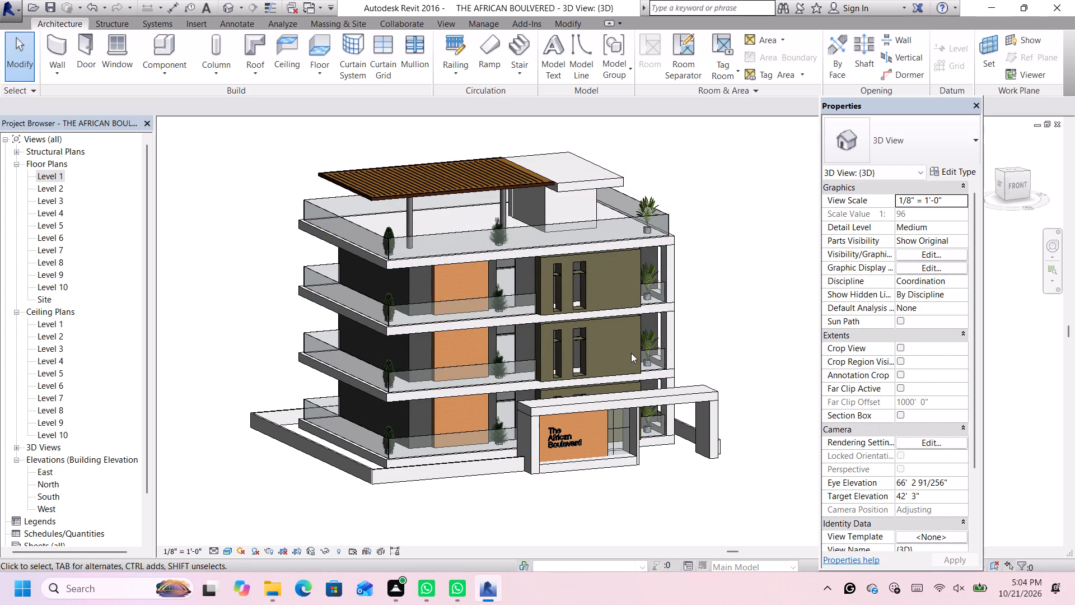
In the Level 1 floor plan, create a straight 26' 6" Handrail - Rectangular railing across the gate opening, from the end column to the glazed bay.
double_click(48, 173)
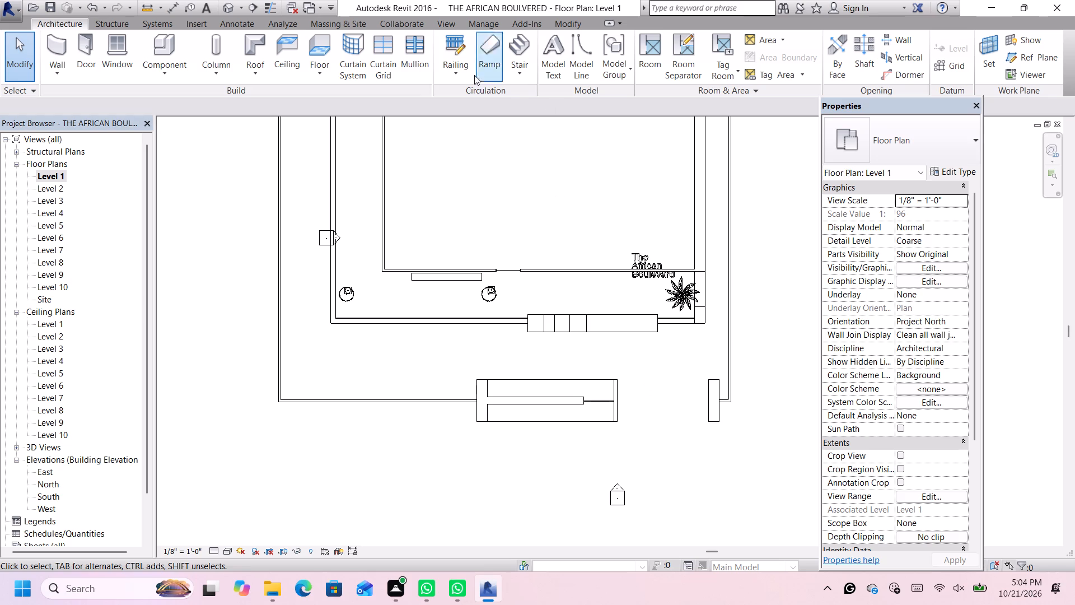
click(458, 48)
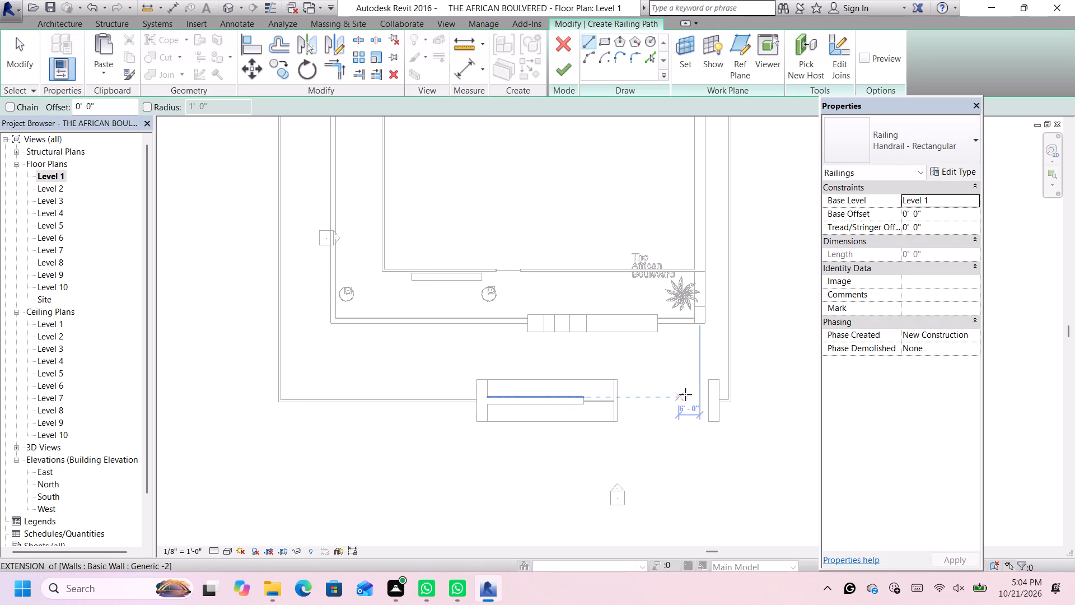
scroll(702, 407, up, 1)
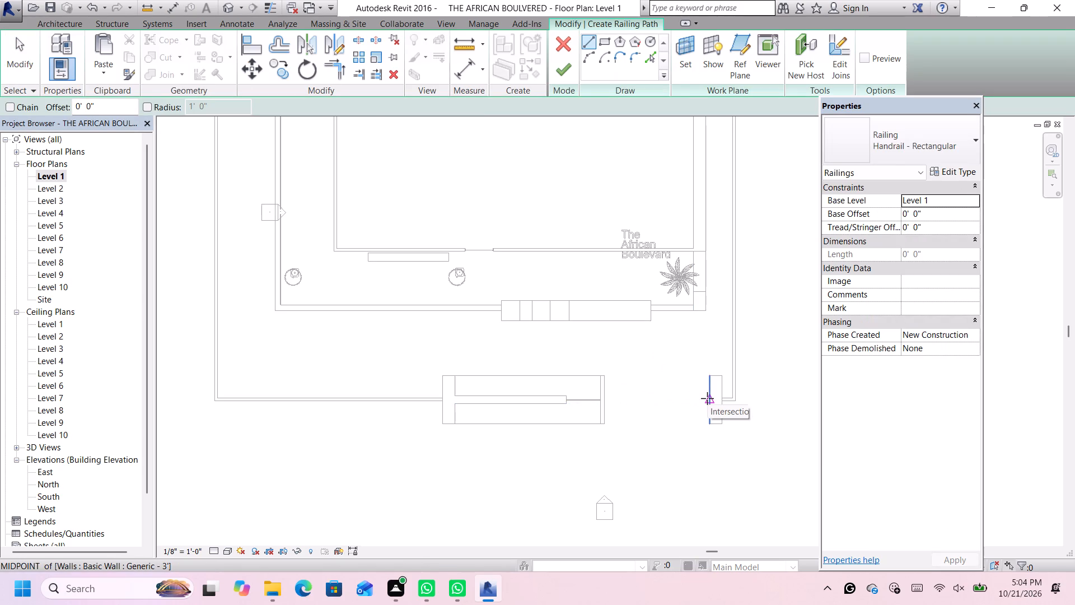
click(707, 398)
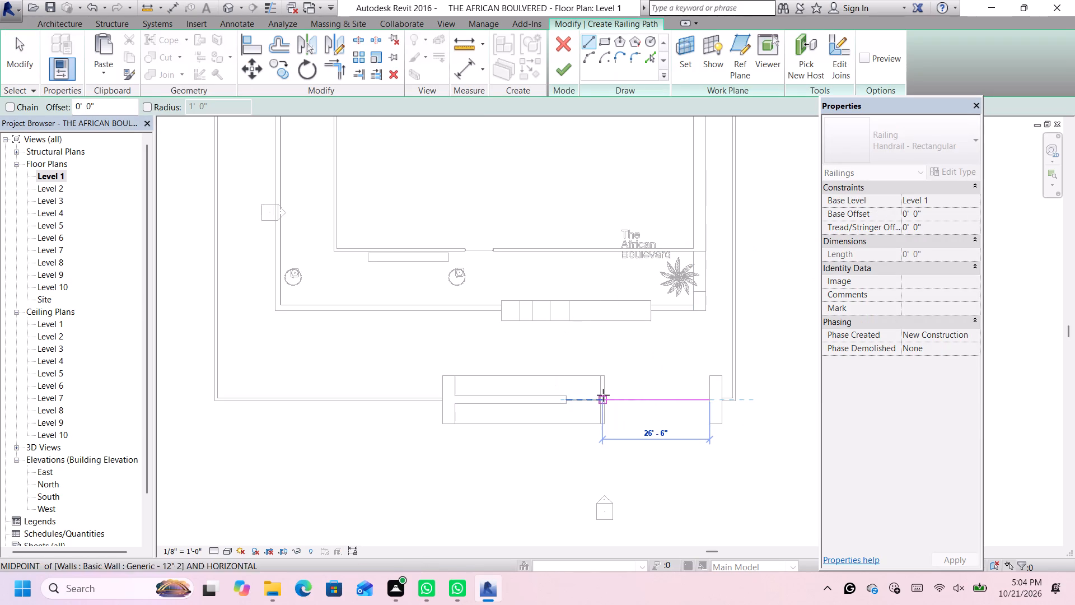
scroll(606, 397, up, 5)
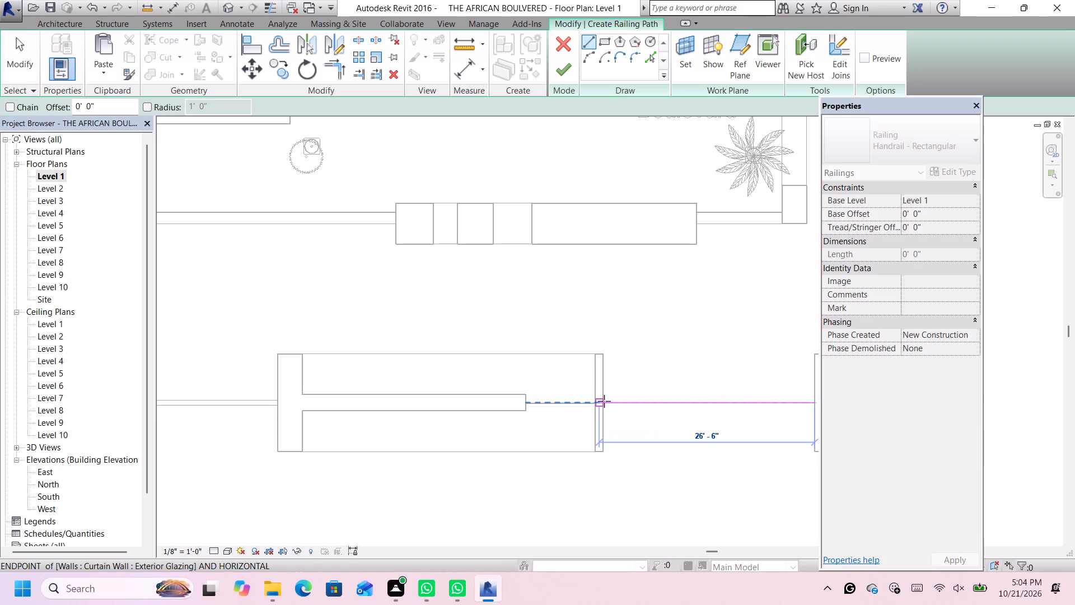
click(604, 401)
scroll(681, 463, down, 4)
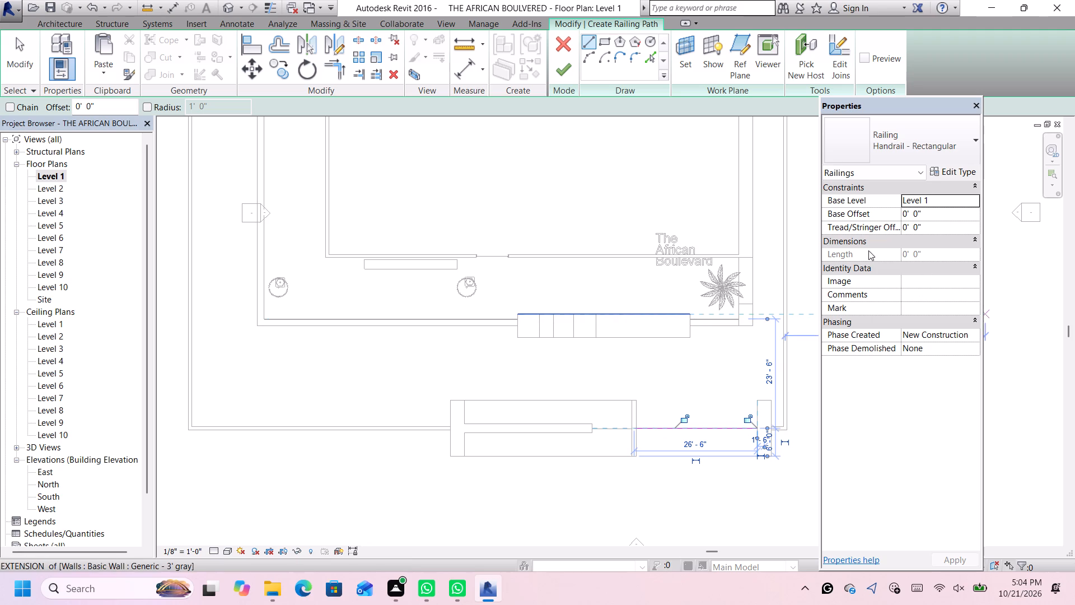
key(space)
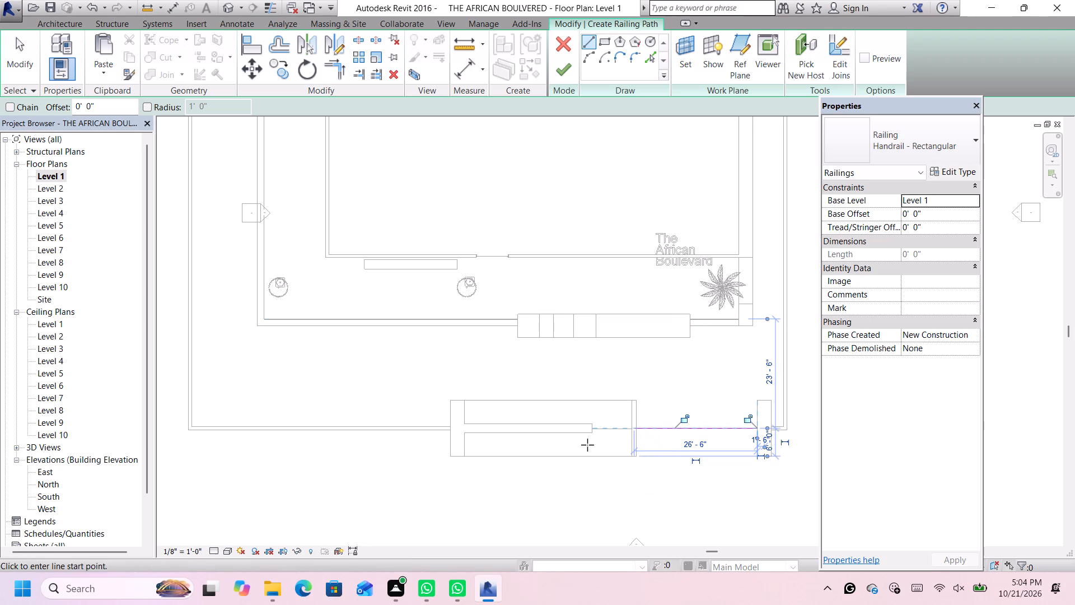
click(574, 69)
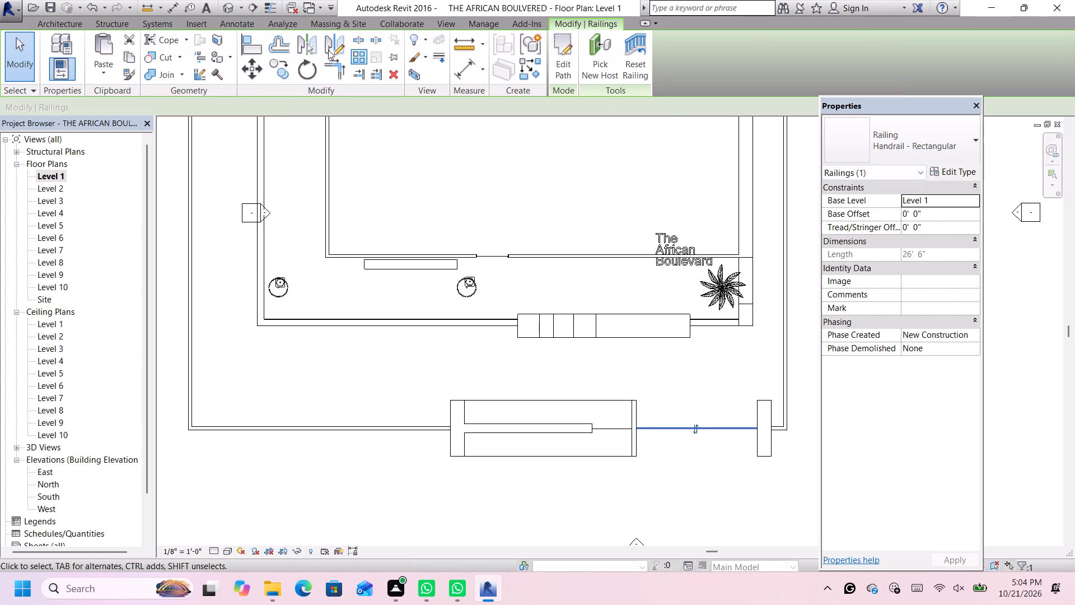
In the 3D view, set the base offset of the gate opening's railing to -3' 0".
click(232, 4)
scroll(649, 444, up, 5)
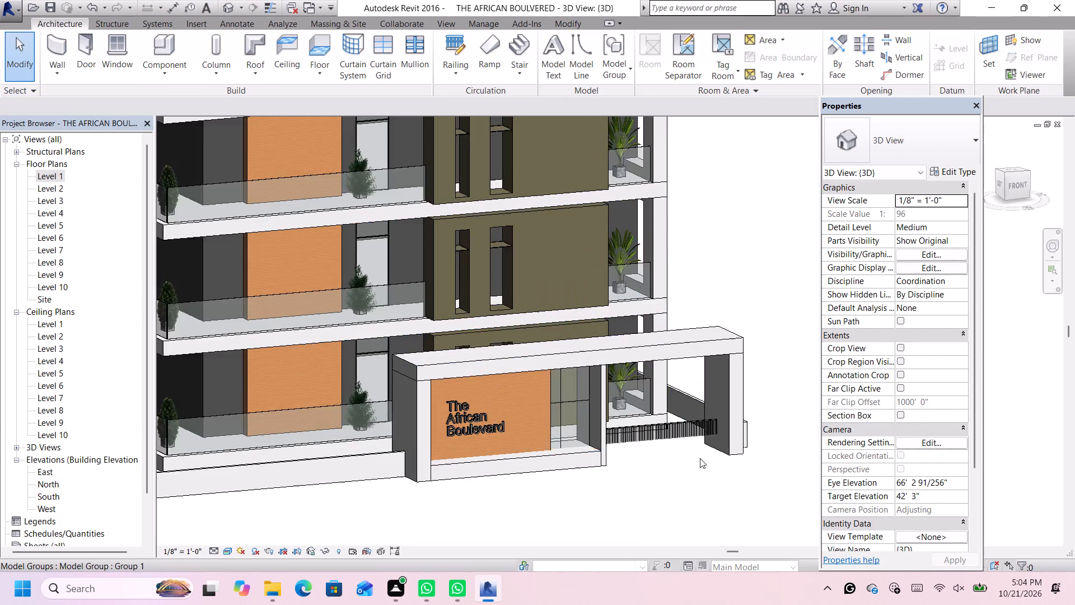
click(675, 427)
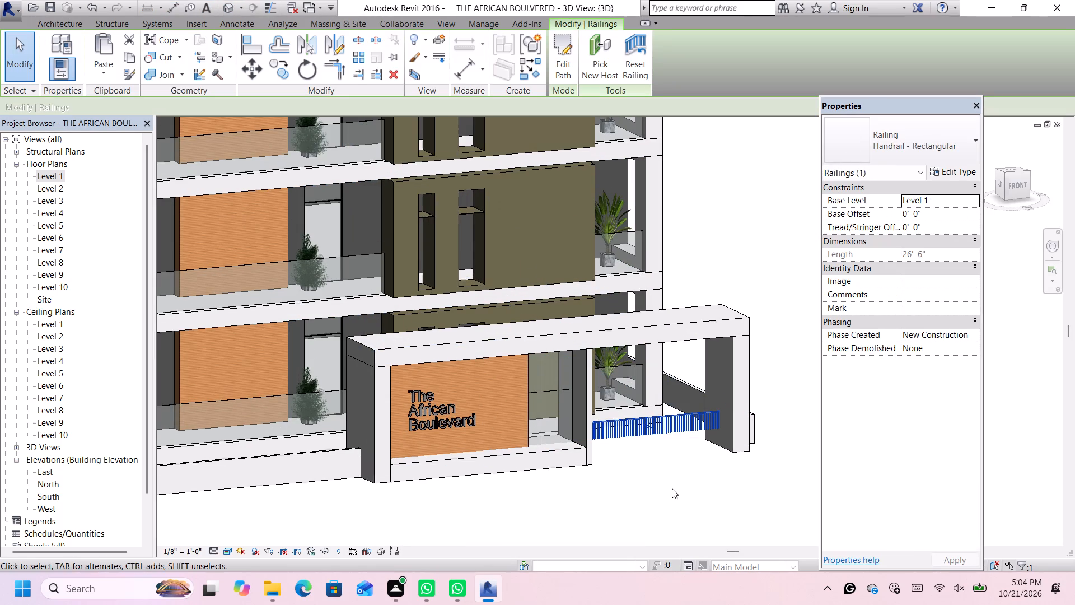
click(941, 215)
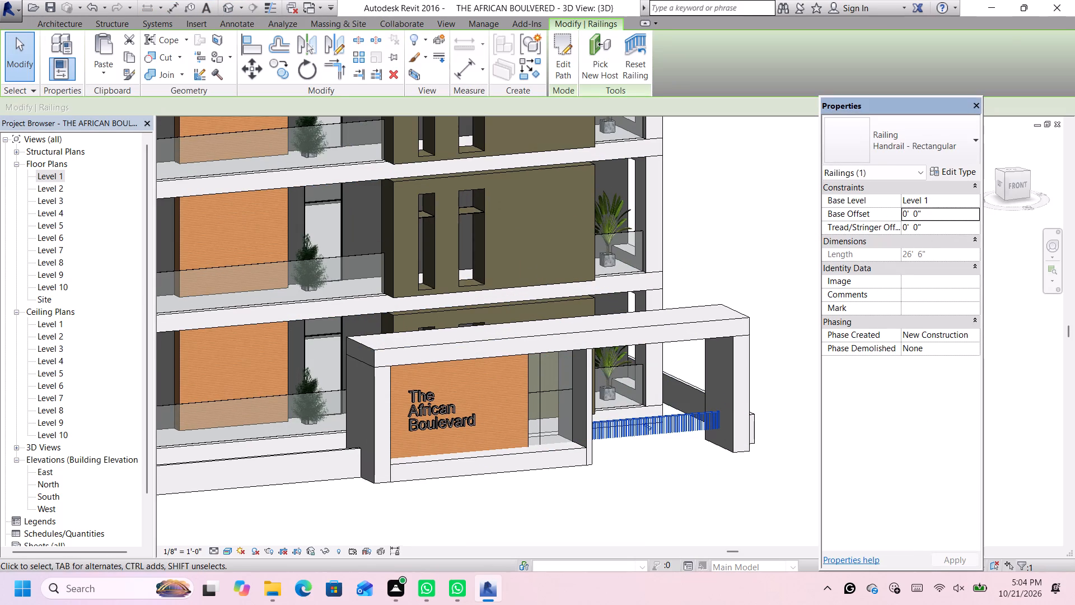
key(BackSpace)
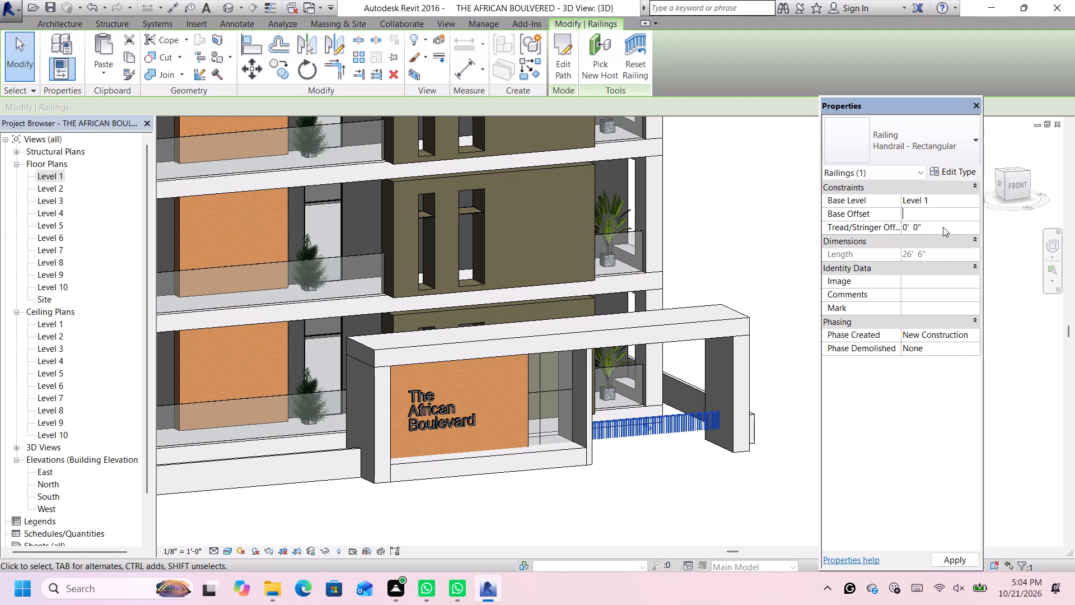
key(minus)
key(3)
key(apostrophe)
key(Return)
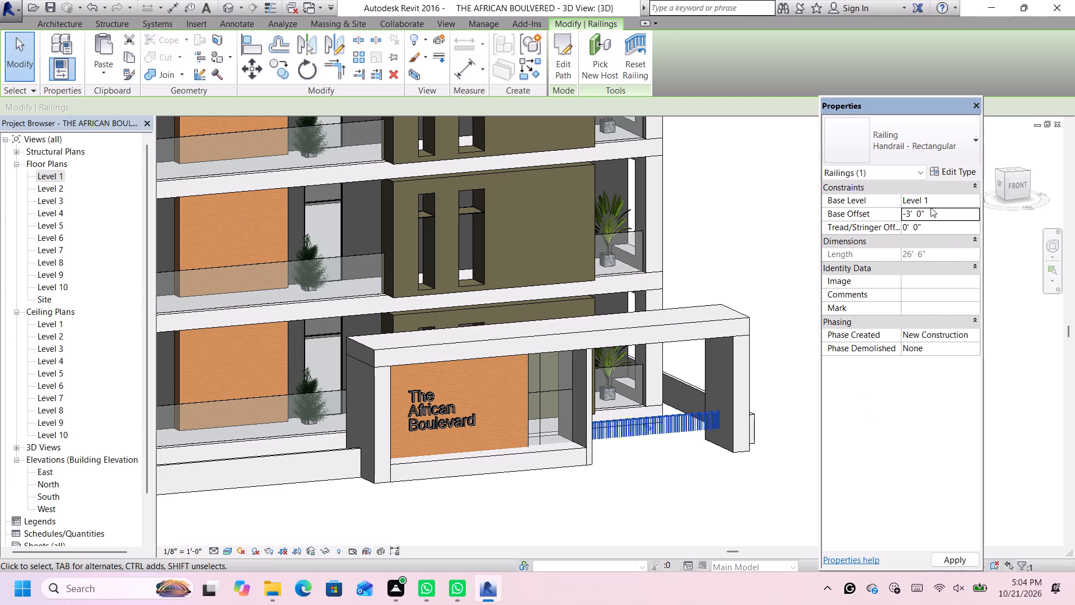
Set the top rail height of the gate railing's type, Handrail - Rectangular, to 15' 0".
click(949, 169)
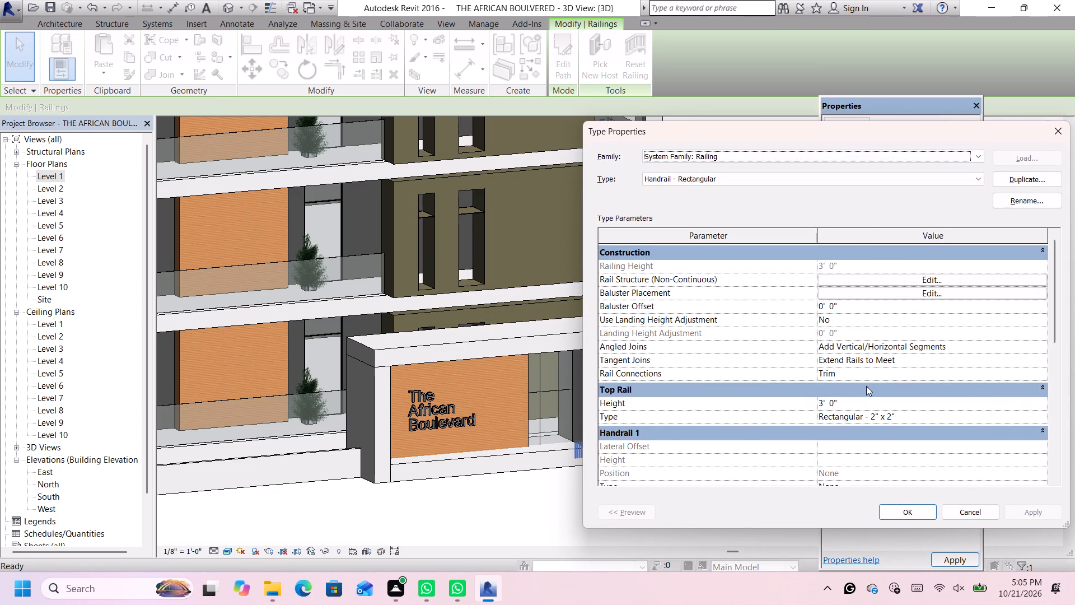
click(861, 402)
key(BackSpace)
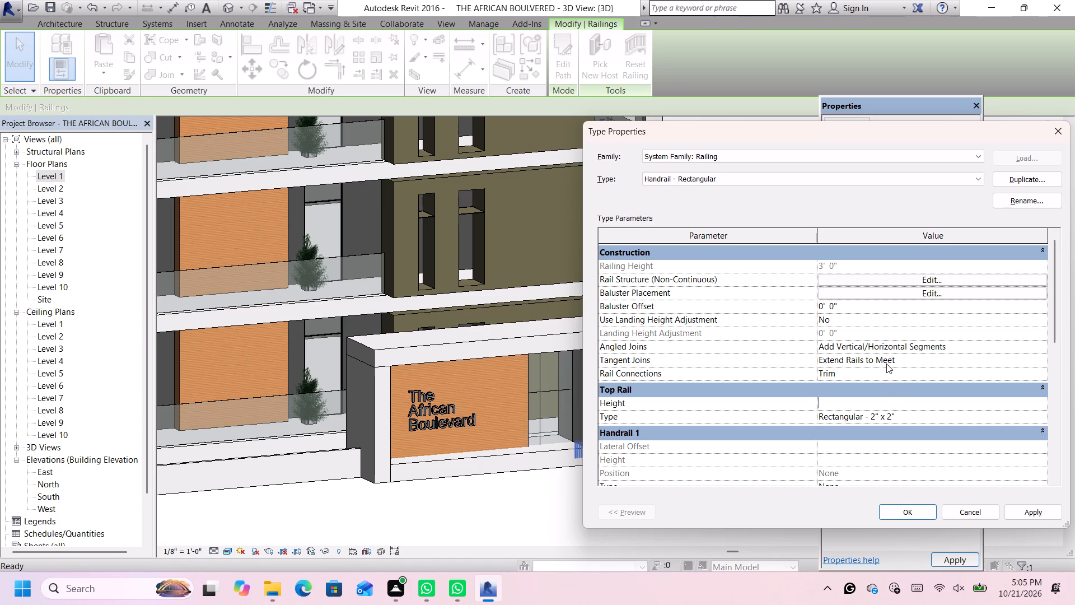
text(15')
key(Return)
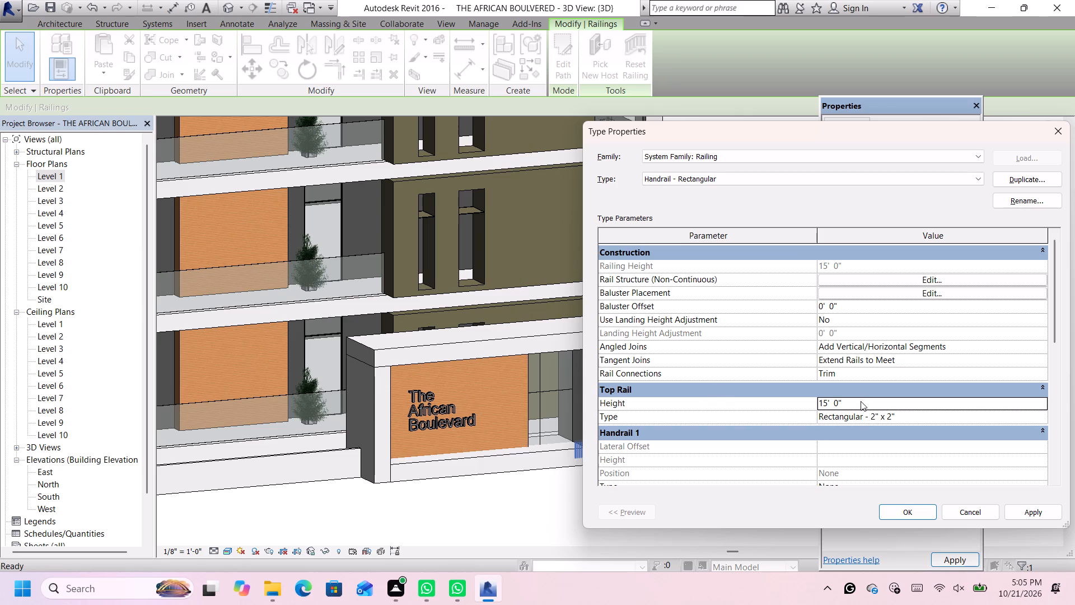
click(1036, 514)
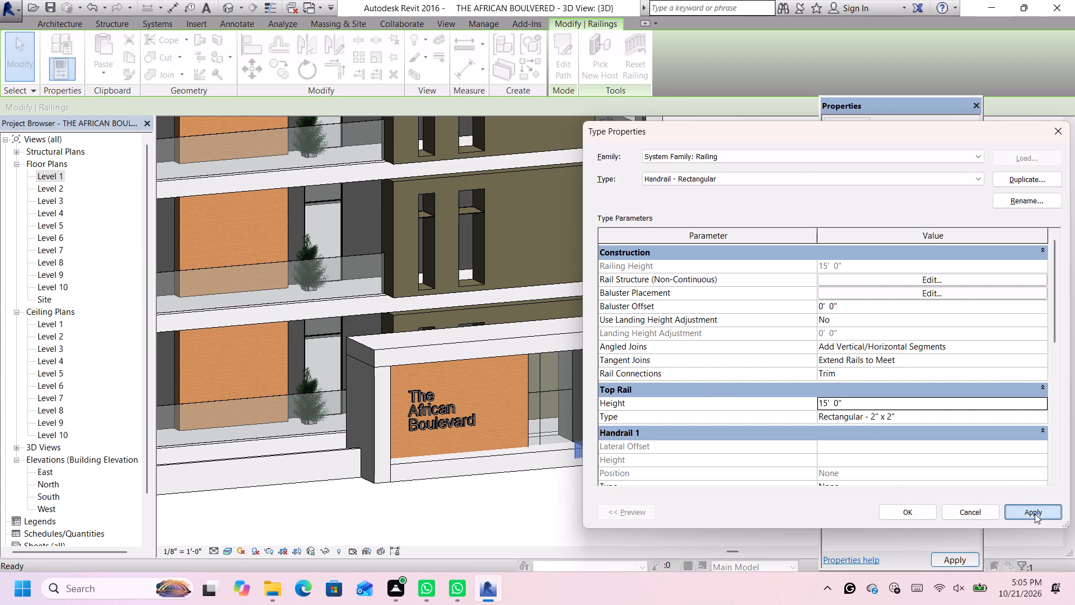
drag(772, 128, 375, 139)
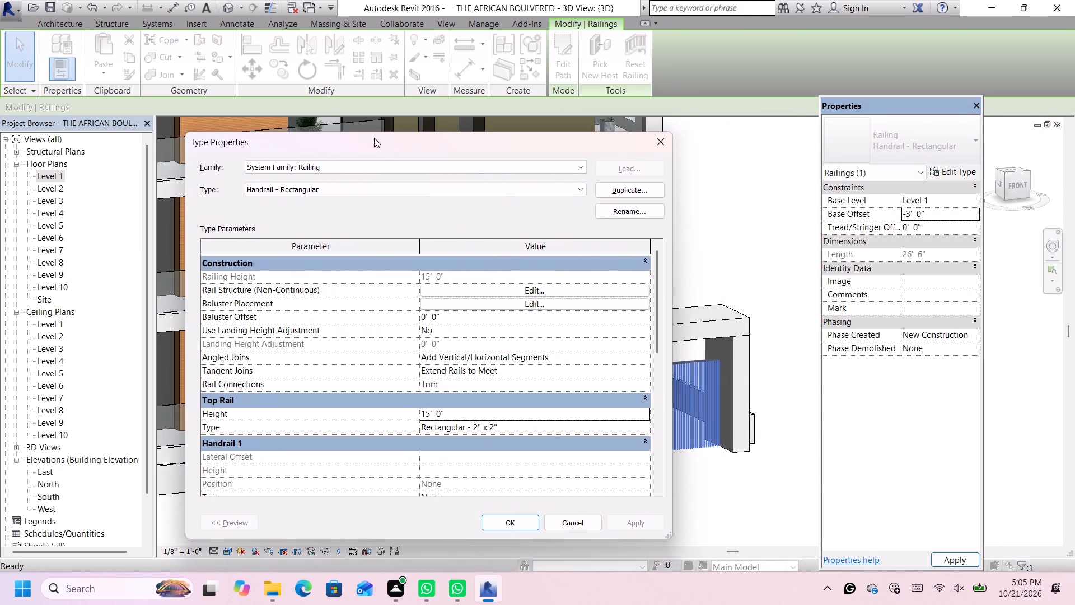
scroll(686, 343, down, 3)
scroll(742, 426, down, 2)
click(499, 522)
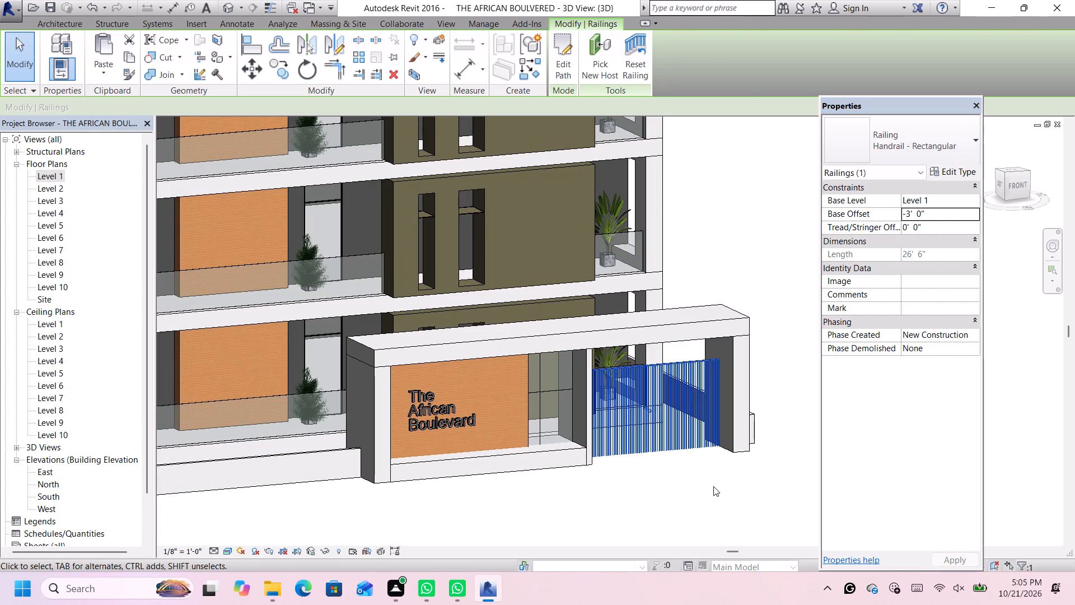
click(713, 487)
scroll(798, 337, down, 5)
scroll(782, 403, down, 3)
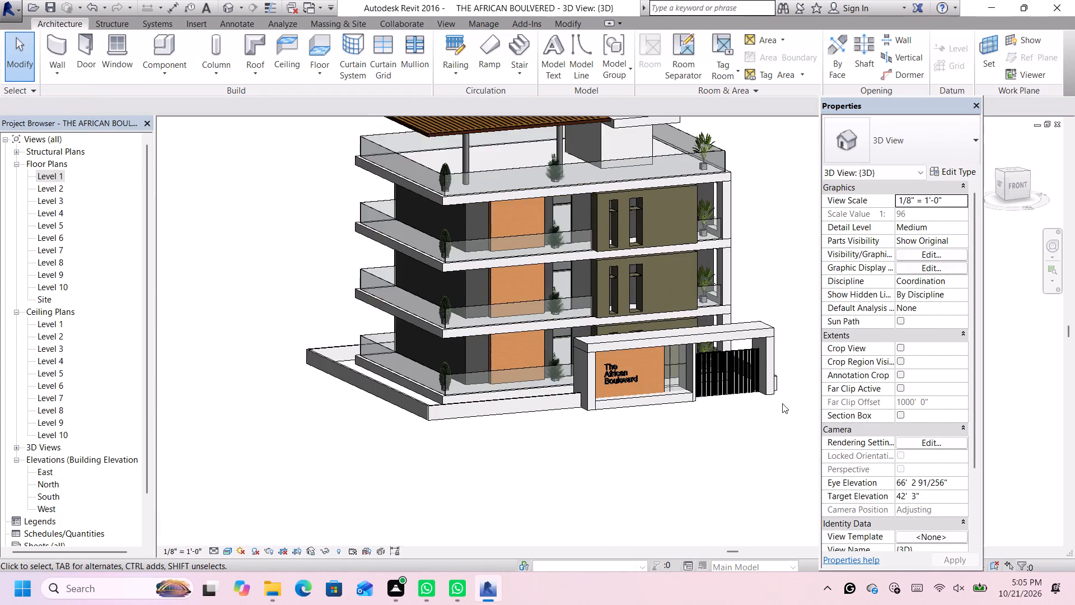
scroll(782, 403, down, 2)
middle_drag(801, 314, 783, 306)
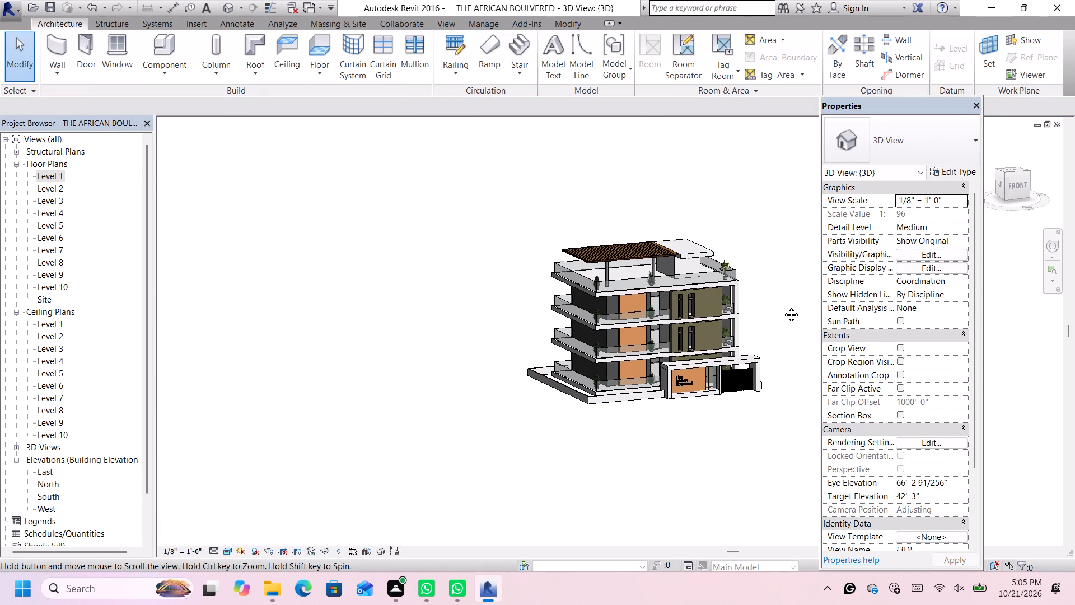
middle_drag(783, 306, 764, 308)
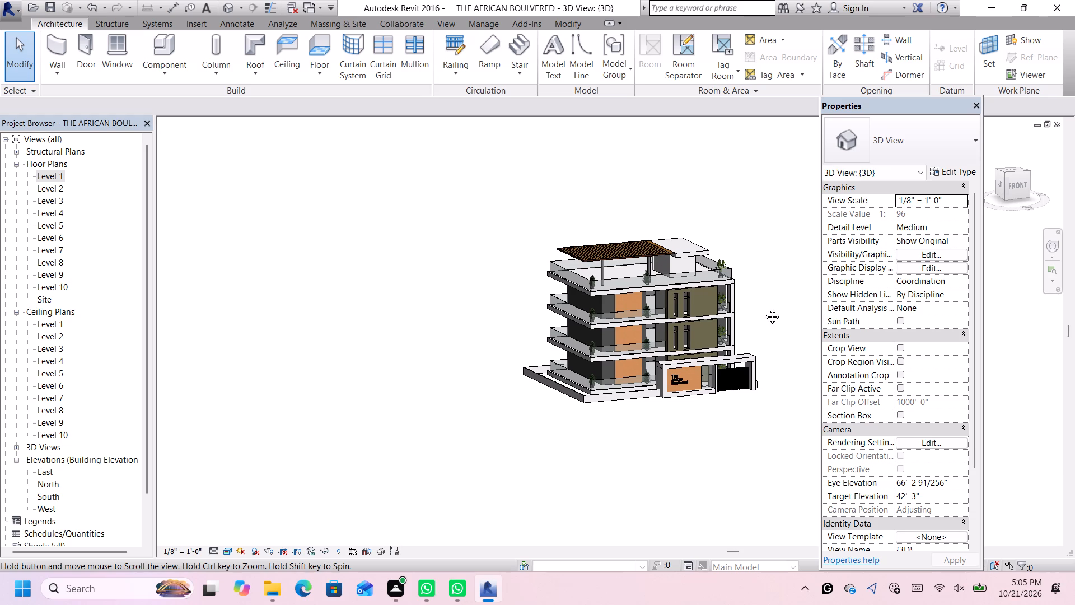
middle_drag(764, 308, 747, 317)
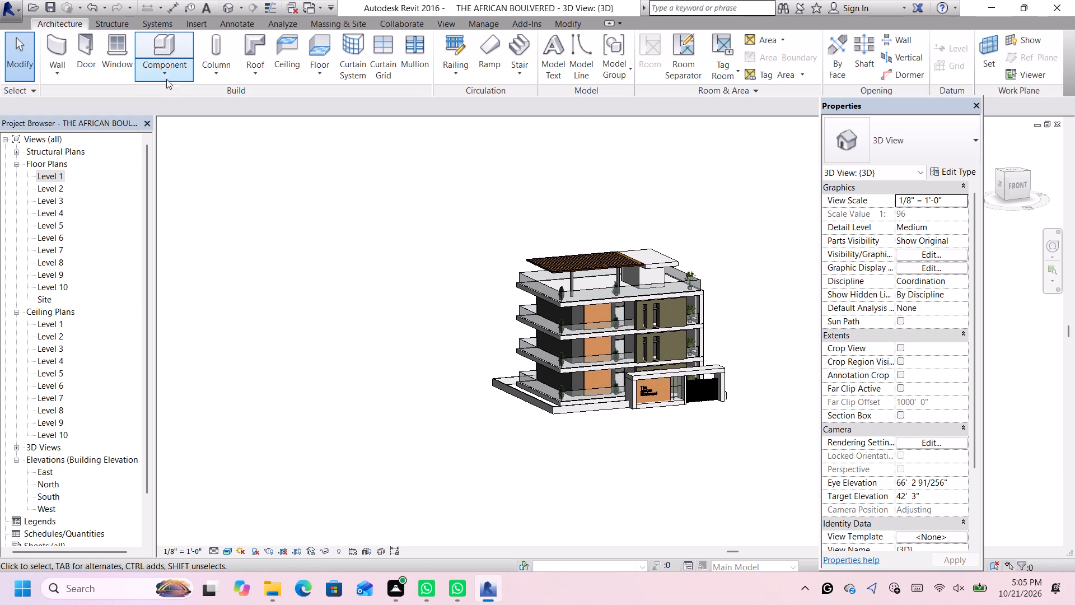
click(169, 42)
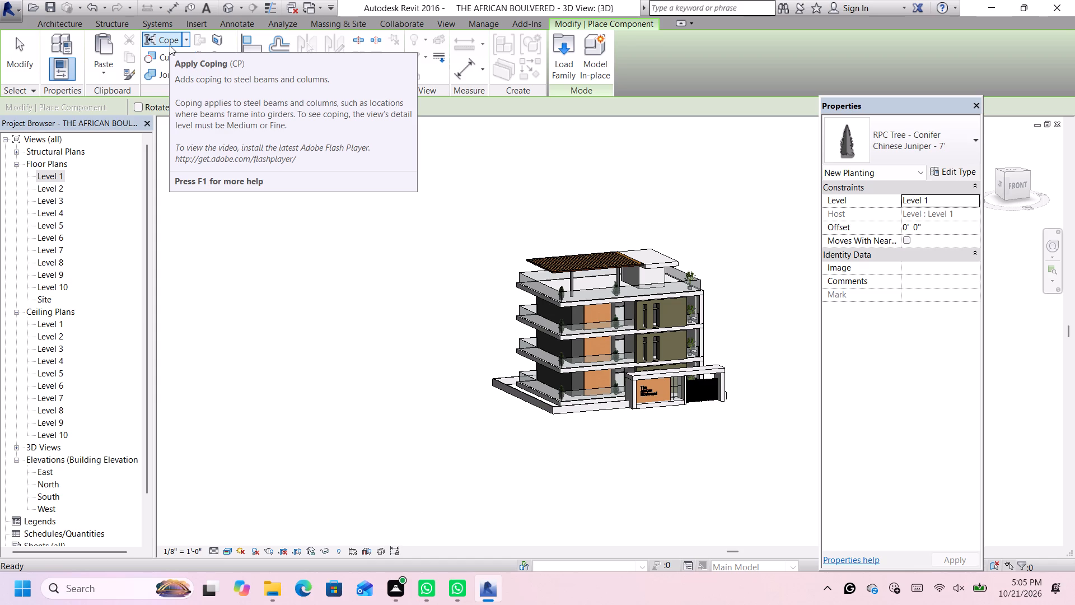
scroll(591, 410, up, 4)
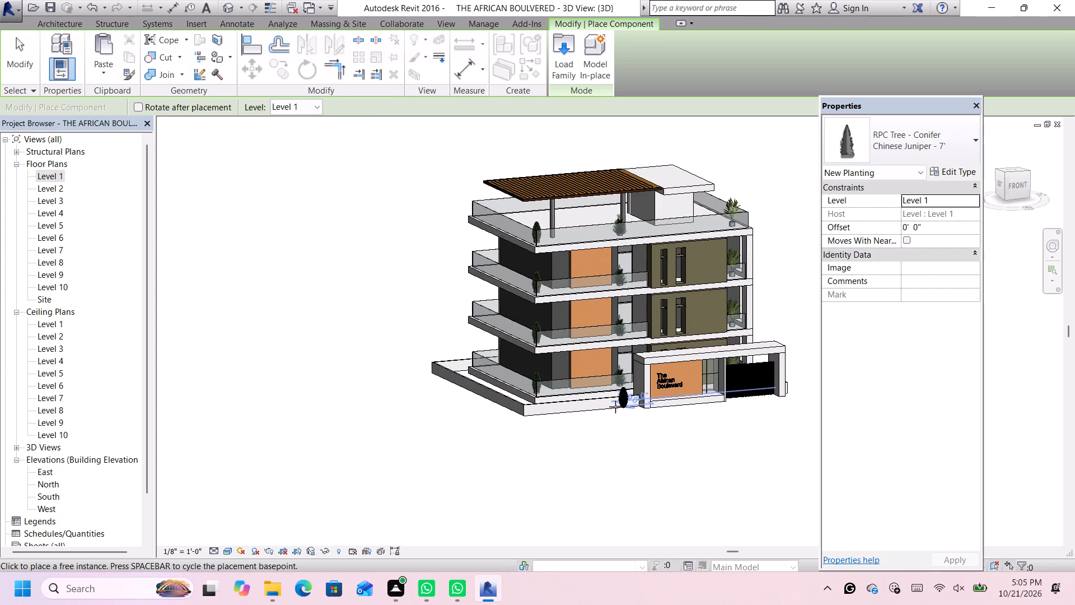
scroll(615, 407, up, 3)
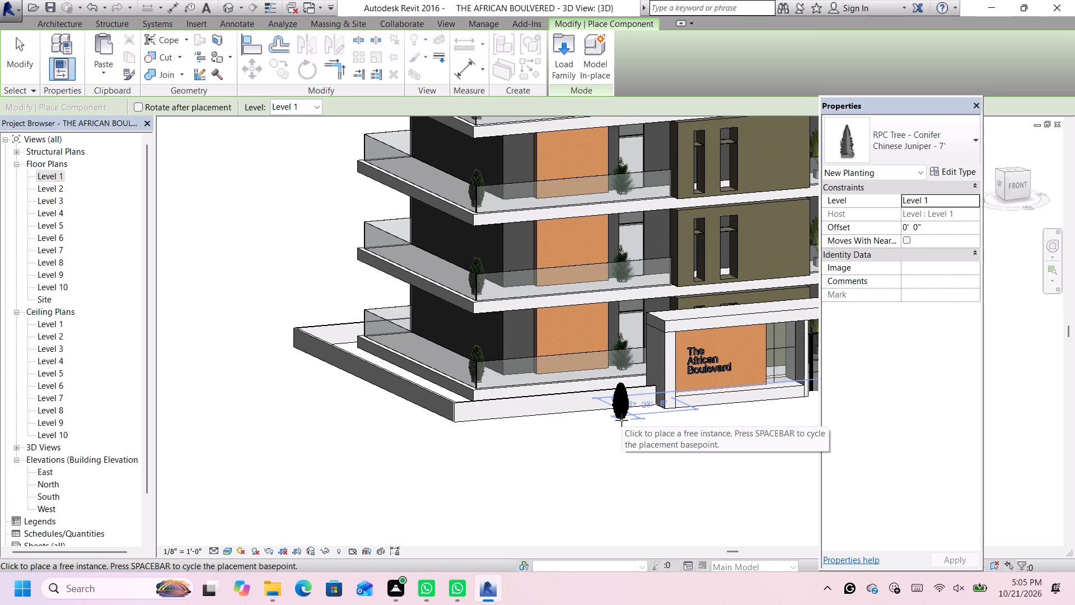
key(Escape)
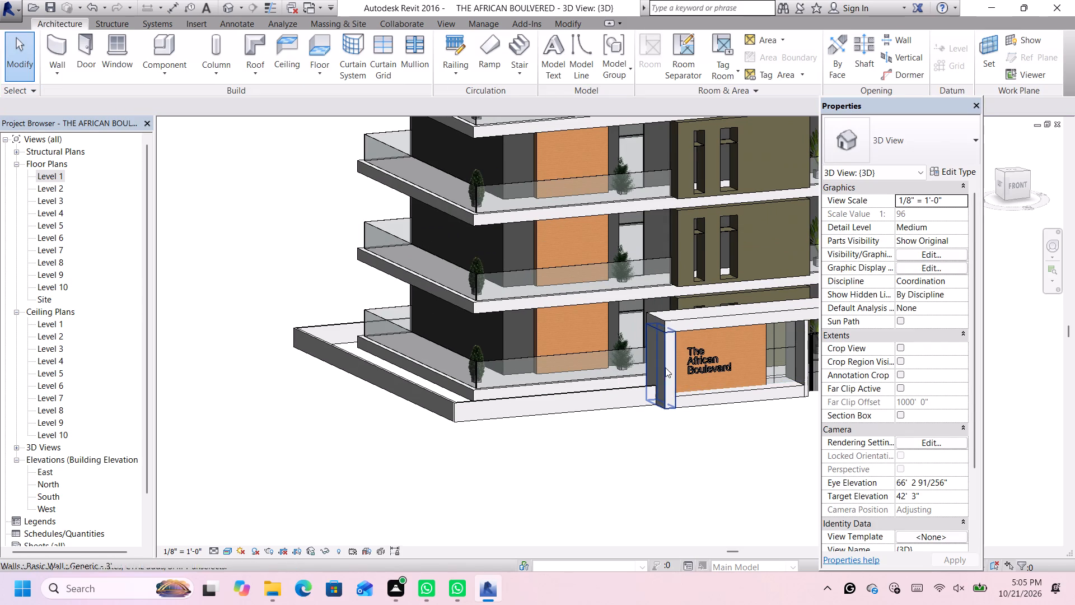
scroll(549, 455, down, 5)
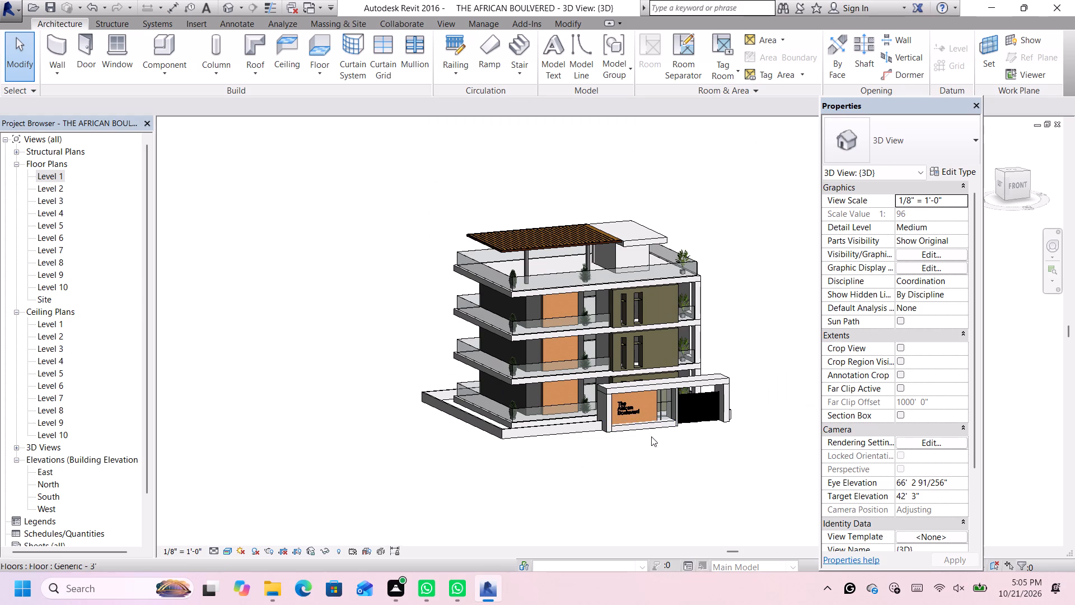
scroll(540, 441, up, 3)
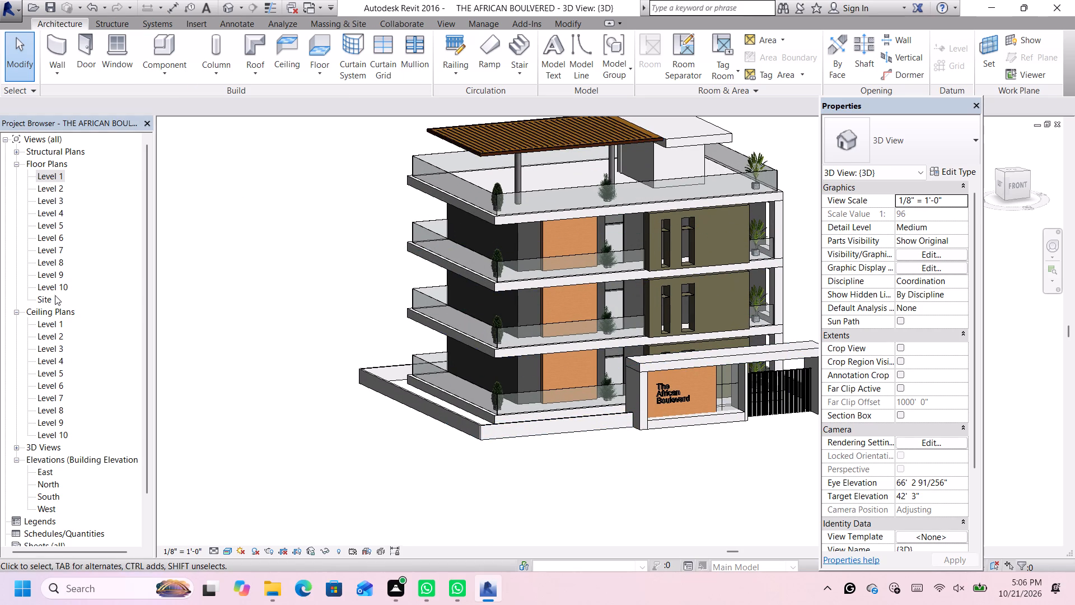
In the Level 1 floor plan, start a Handrail - Rectangular railing with a 55' 8" line along the front perimeter wall, from the gate to the far corner.
double_click(49, 170)
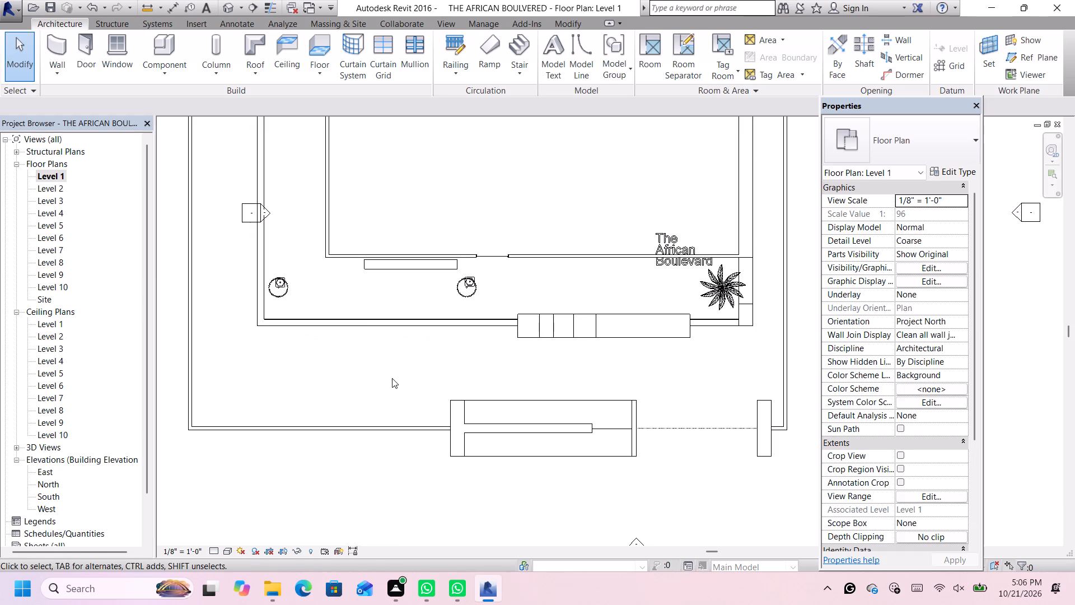
click(446, 44)
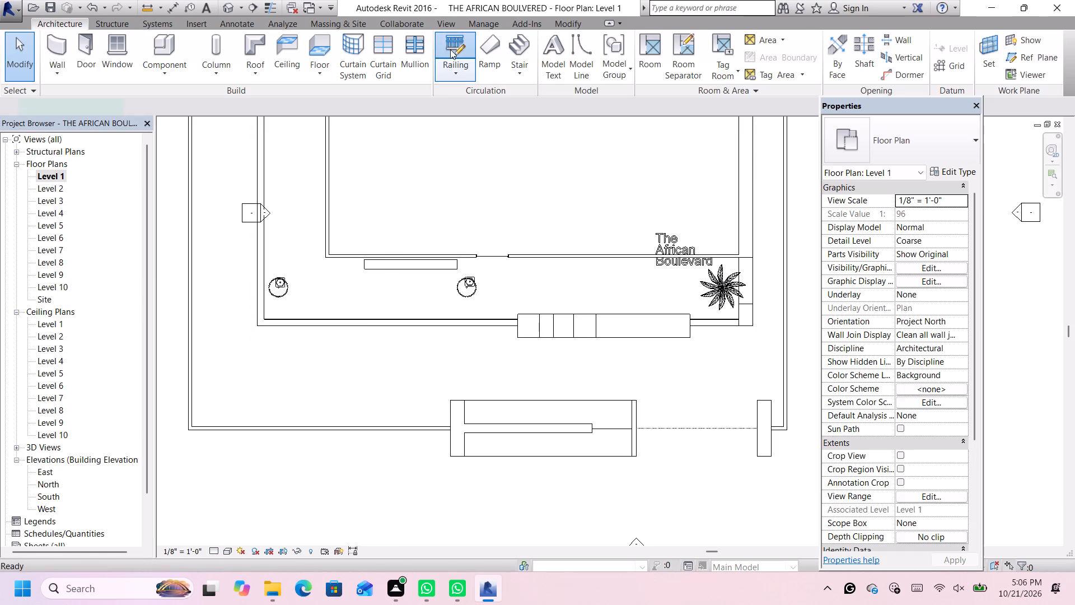
scroll(442, 431, up, 2)
scroll(447, 426, down, 1)
scroll(450, 424, up, 1)
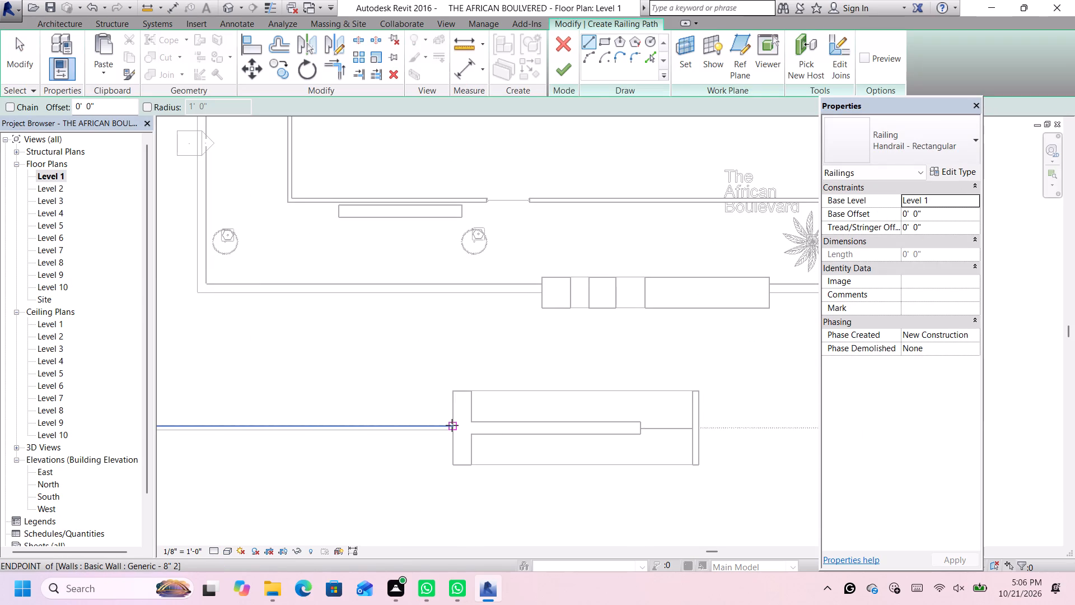
scroll(452, 426, up, 3)
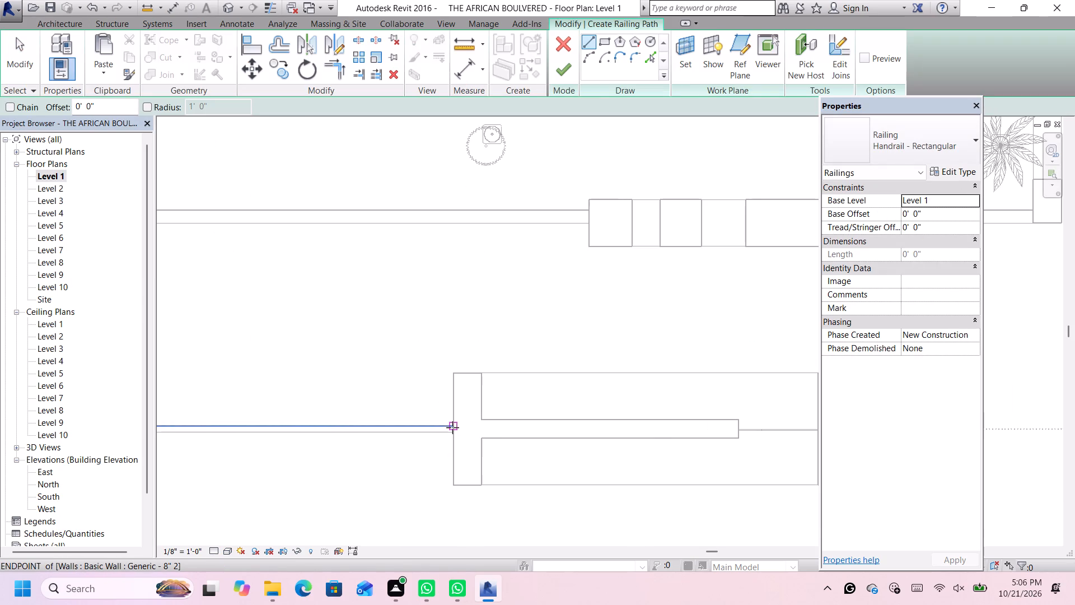
scroll(452, 427, up, 5)
click(454, 427)
scroll(454, 427, down, 8)
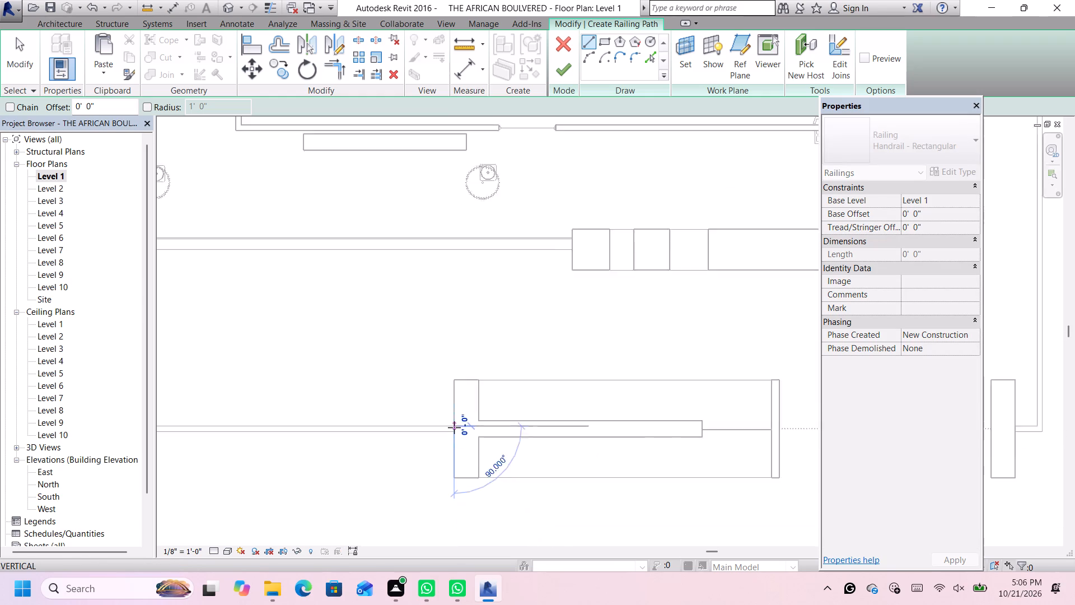
scroll(454, 427, down, 5)
scroll(285, 429, up, 4)
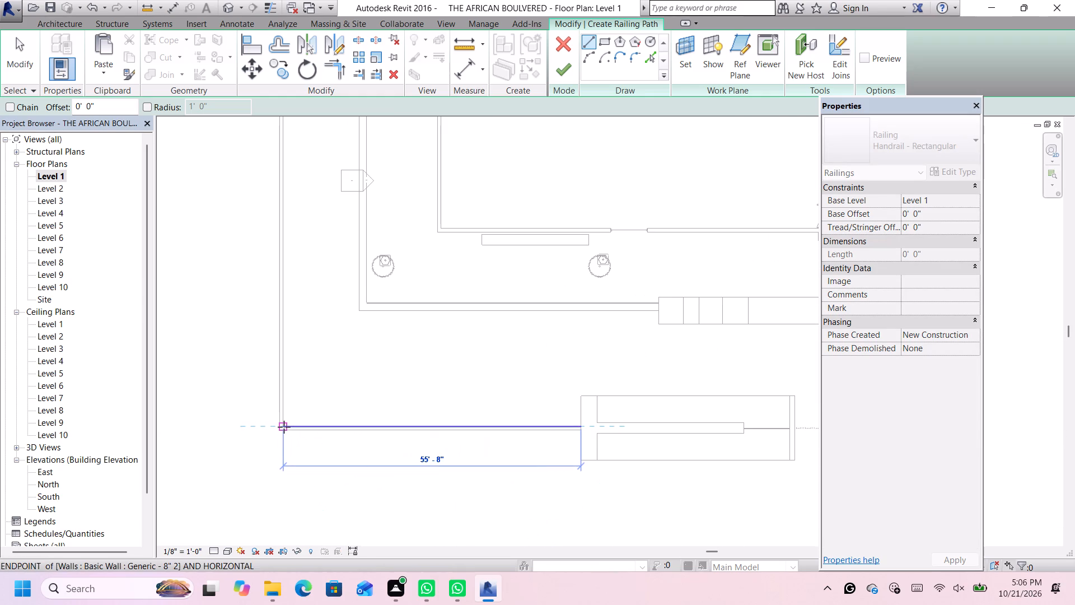
click(283, 427)
Sketch a 127' 4" railing line along the rear perimeter wall from corner to corner.
scroll(283, 427, down, 7)
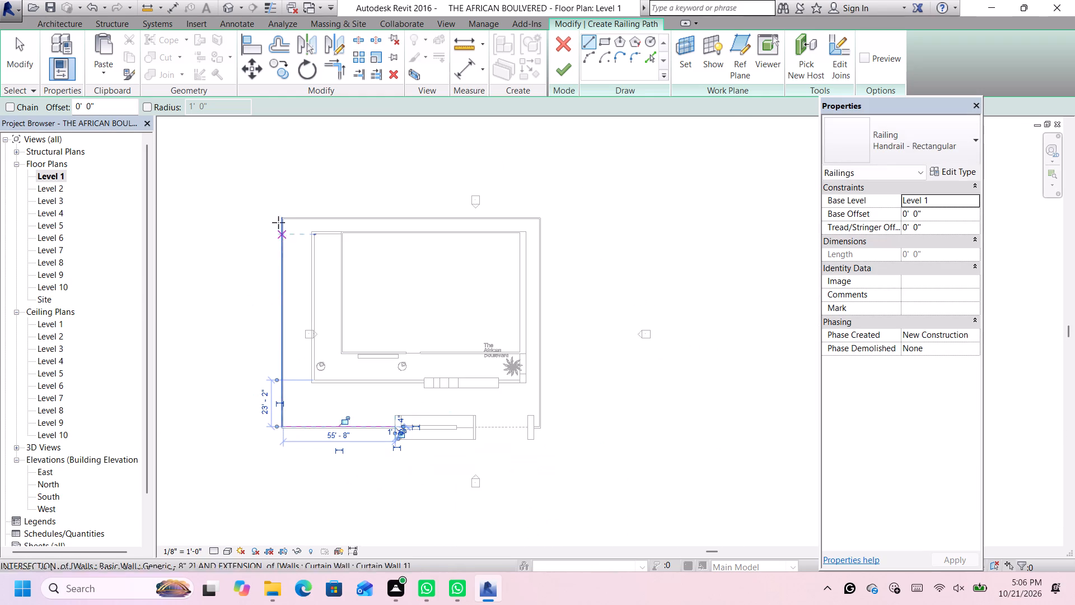
scroll(278, 215, up, 5)
click(286, 218)
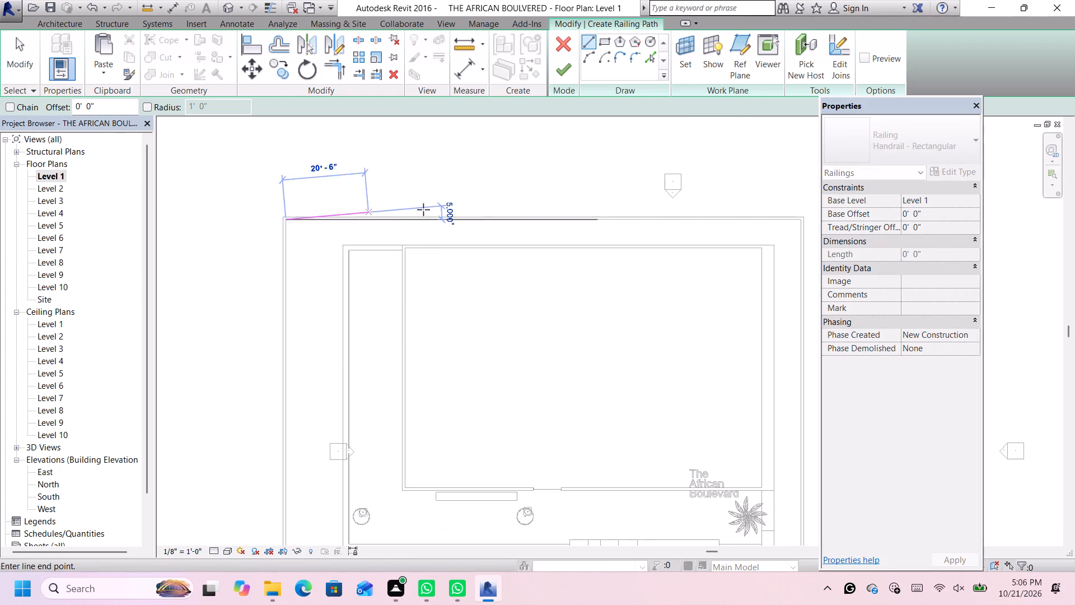
click(796, 220)
Sketch a 2' 8" railing line along the front perimeter wall from the corner to the gate's end pillar, and try finishing the railing.
scroll(796, 220, down, 6)
scroll(802, 404, down, 1)
scroll(802, 404, up, 2)
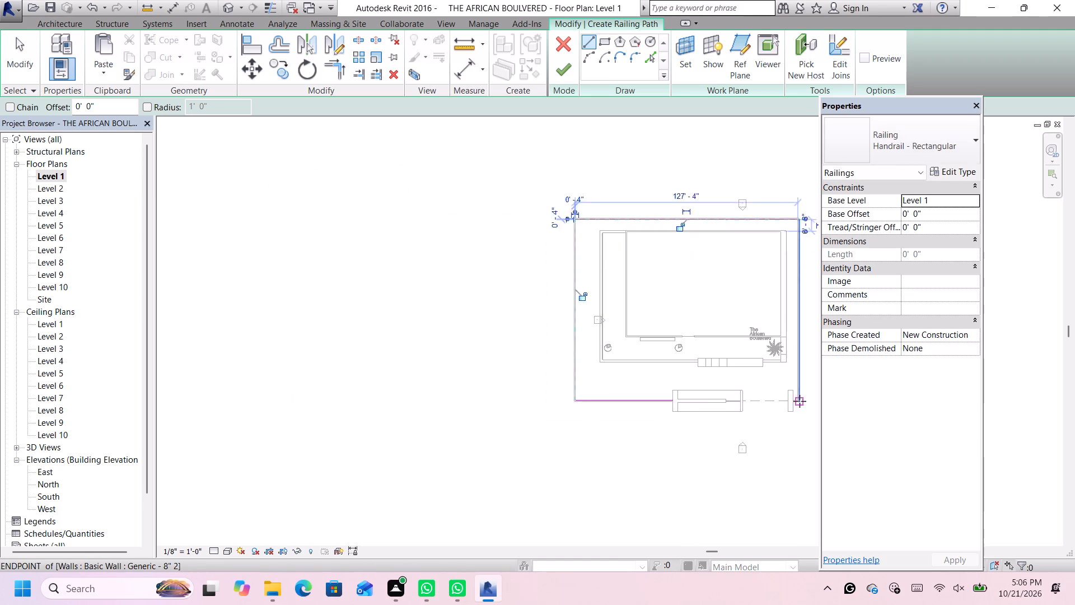
scroll(800, 401, up, 7)
click(797, 399)
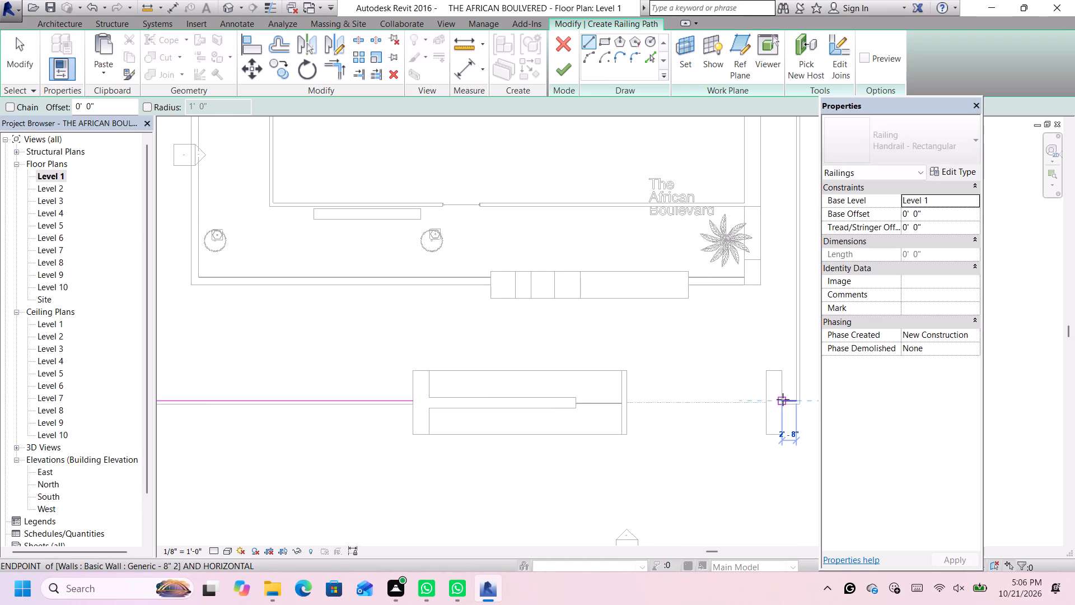
click(783, 399)
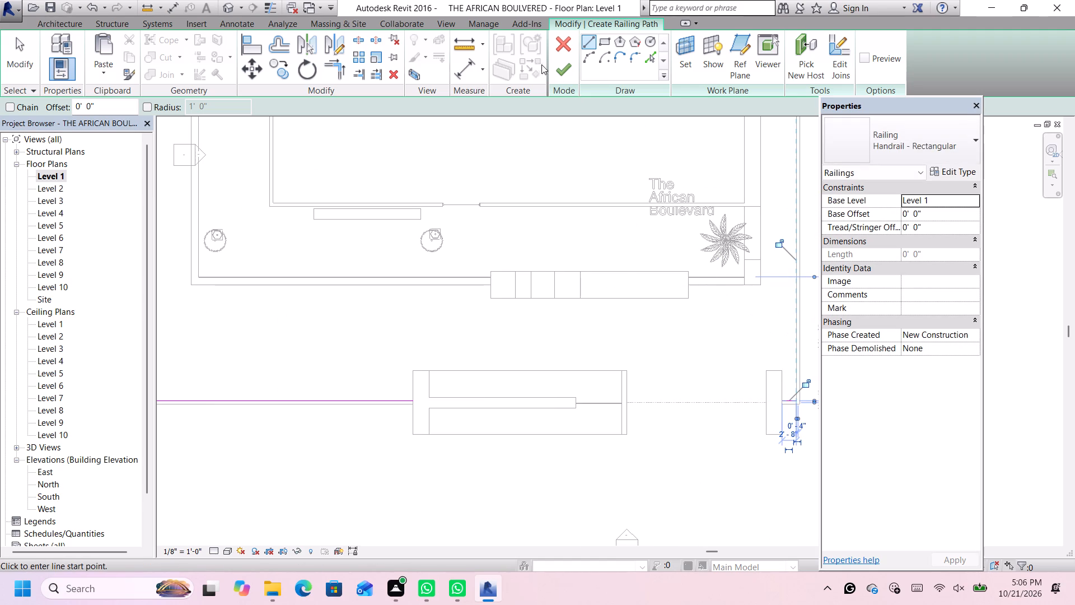
click(559, 67)
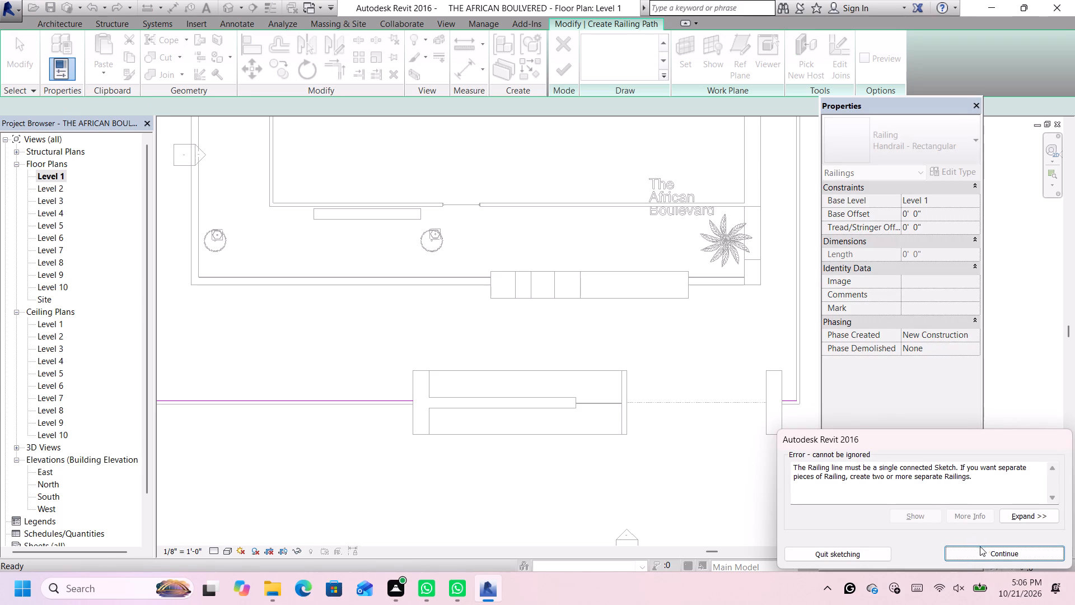
click(984, 552)
Sketch a railing line about 103' 4" long along the side perimeter wall nearest the gate, from rear to front corner, and try finishing the railing.
scroll(822, 476, down, 5)
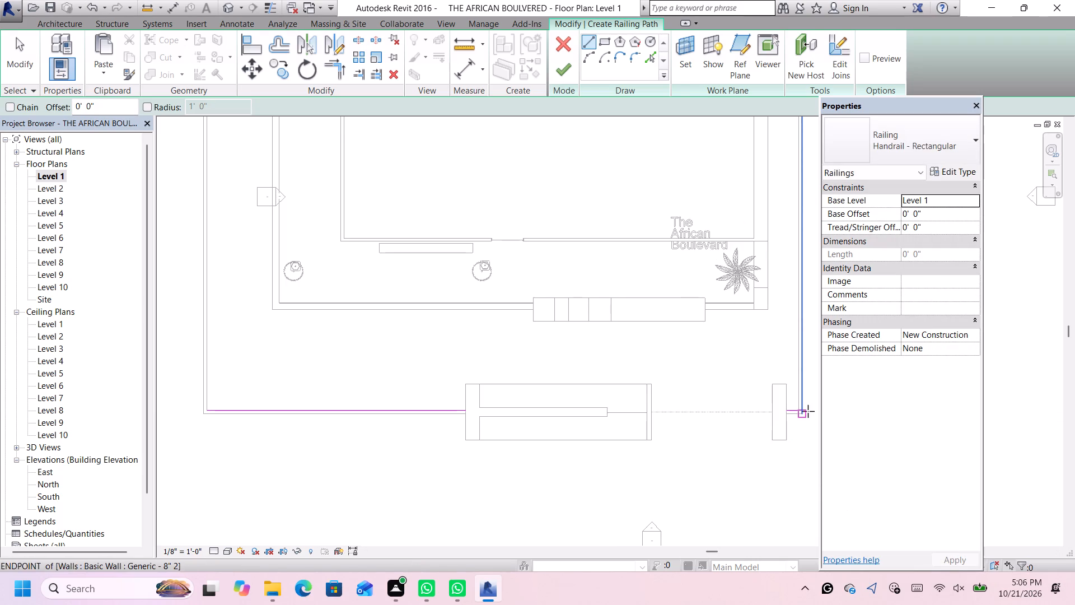
scroll(808, 411, down, 3)
middle_drag(816, 379, 719, 522)
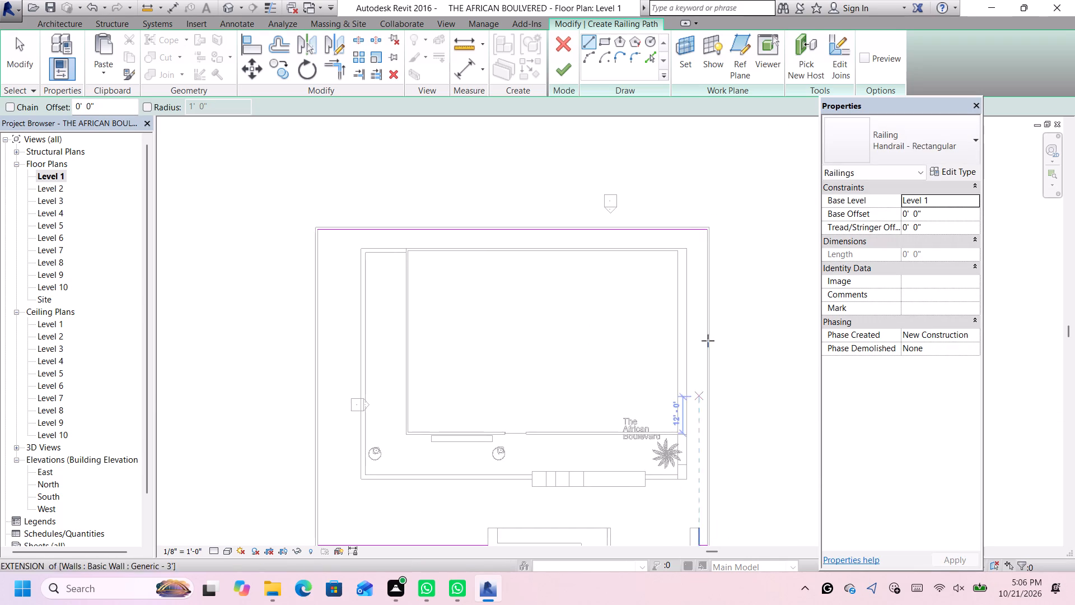
scroll(709, 239, up, 12)
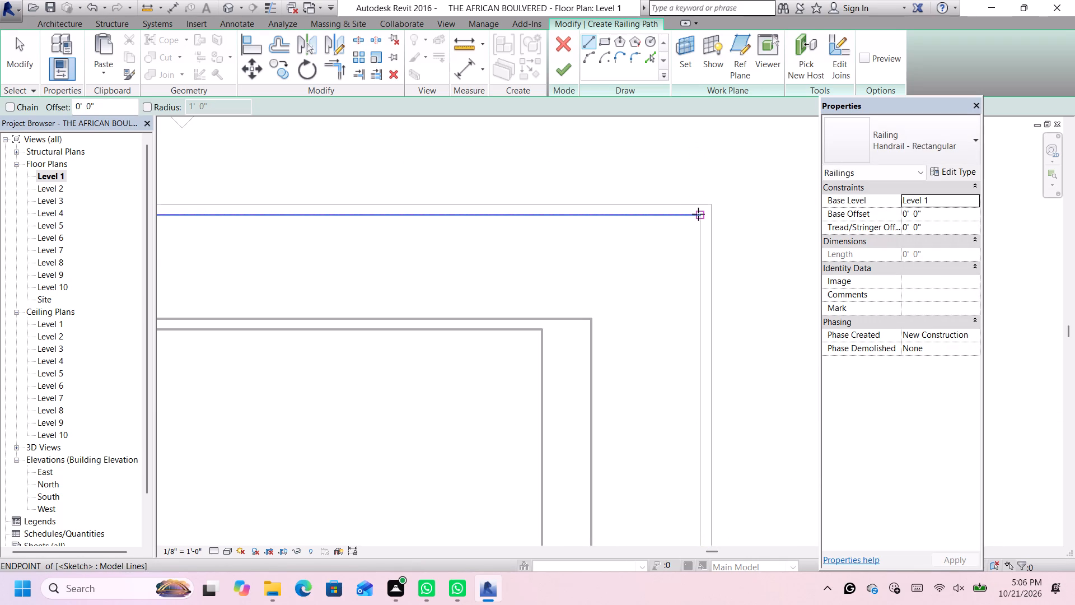
click(698, 215)
scroll(698, 215, down, 13)
scroll(686, 497, up, 1)
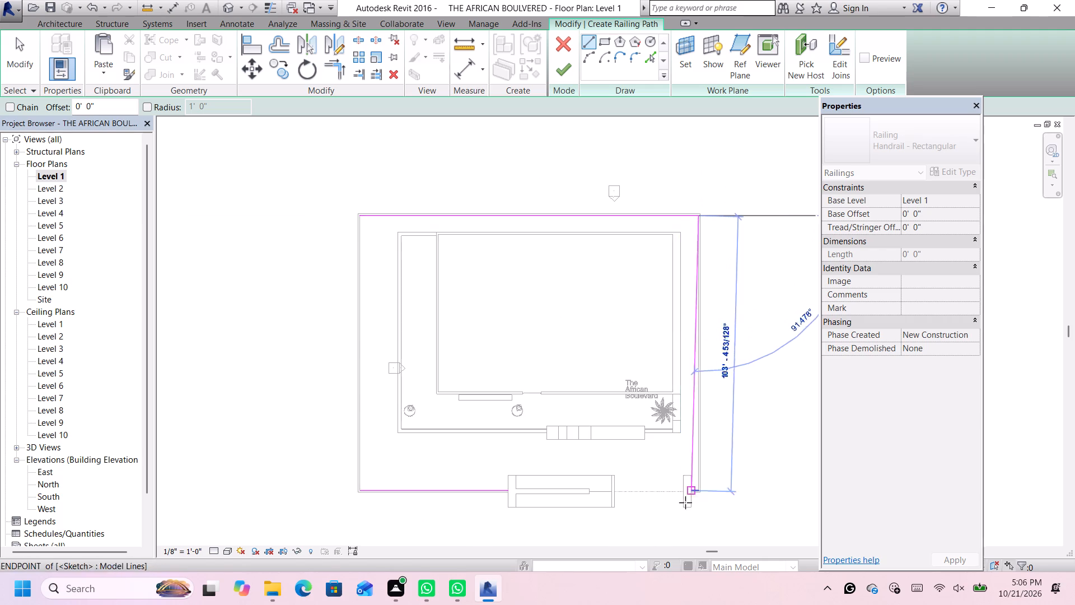
scroll(685, 502, up, 4)
click(706, 481)
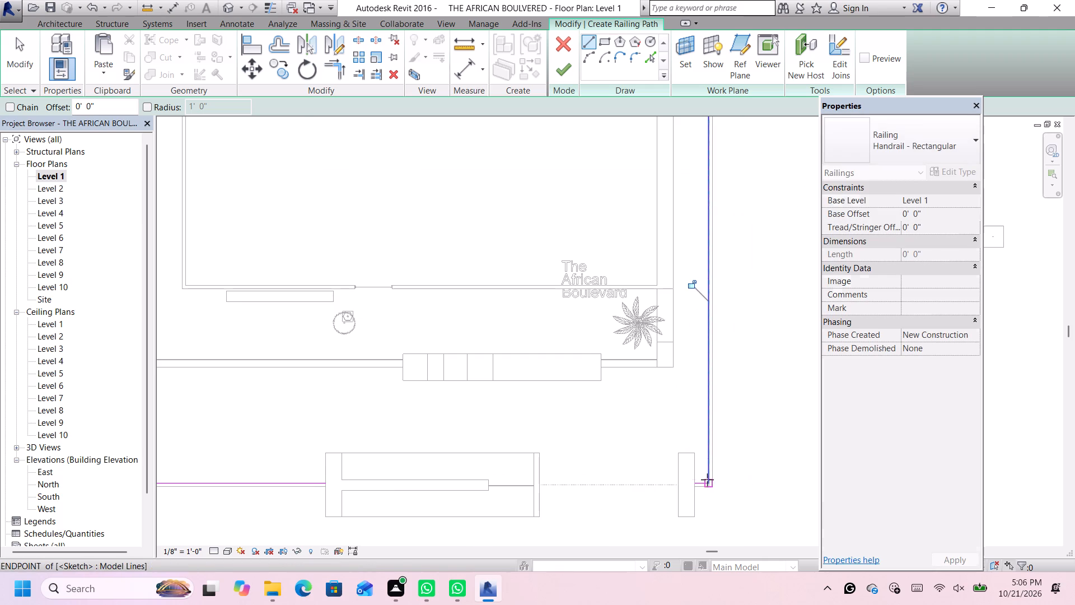
click(562, 73)
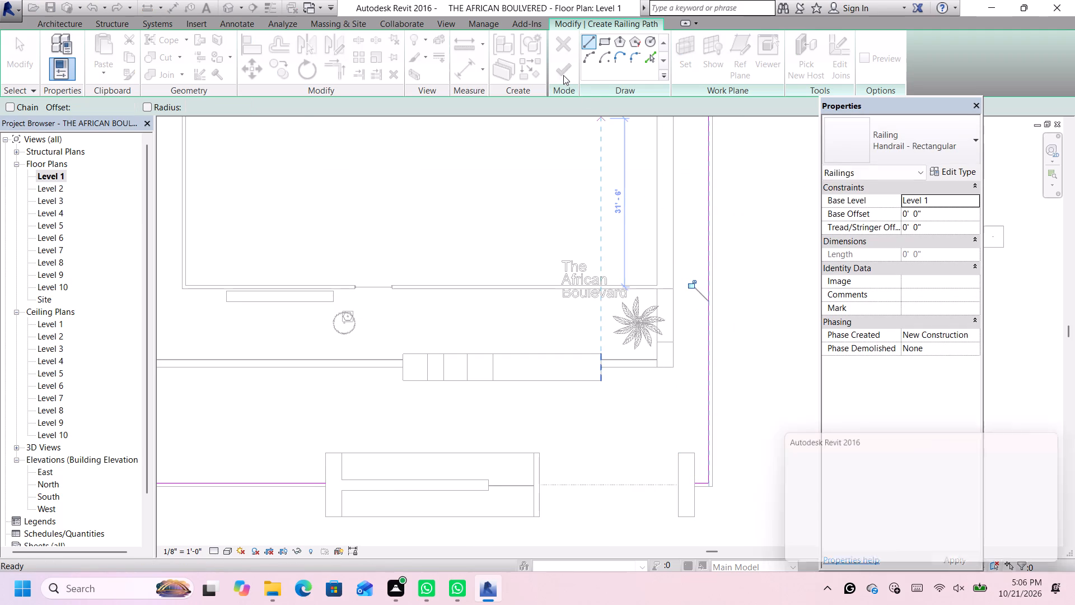
click(987, 547)
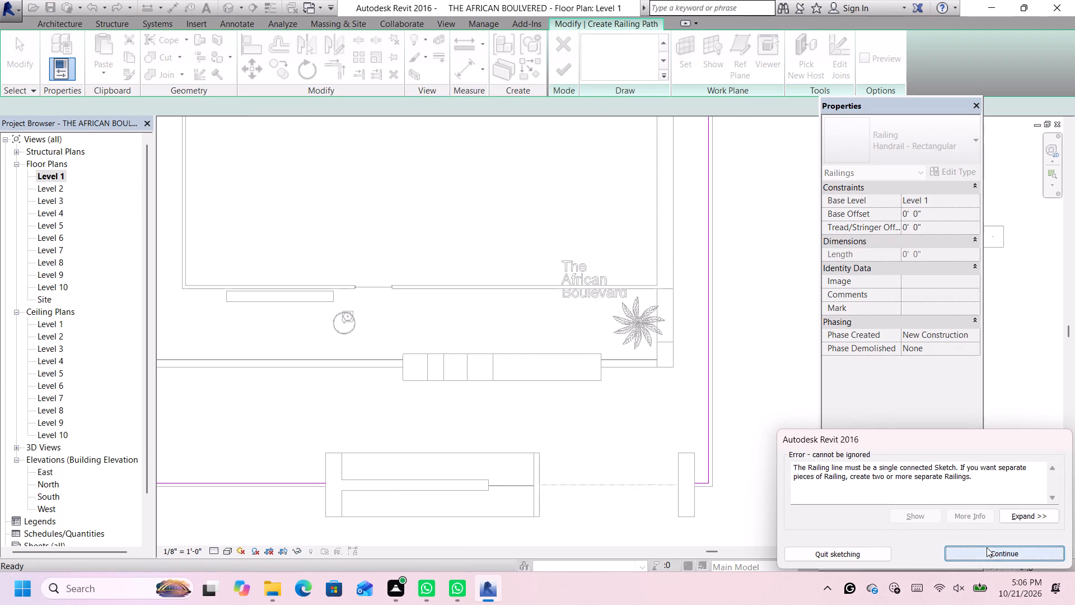
Sketch a 103' 4" railing line along the opposite side perimeter wall to connect the rear and front lines, and finish the railing.
scroll(627, 468, down, 6)
scroll(362, 347, up, 2)
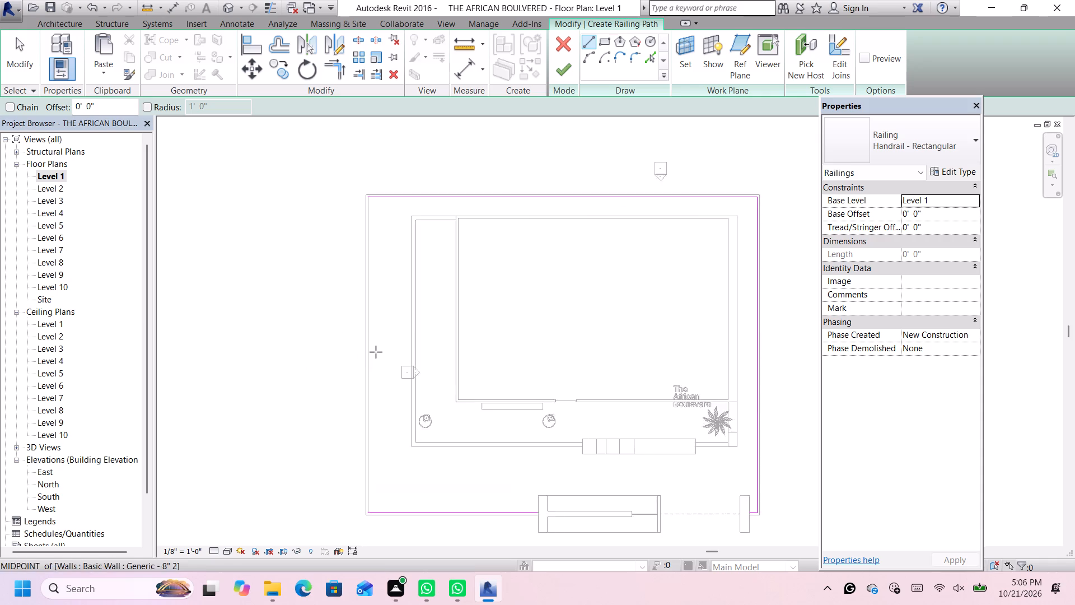
scroll(376, 352, up, 3)
scroll(366, 133, up, 6)
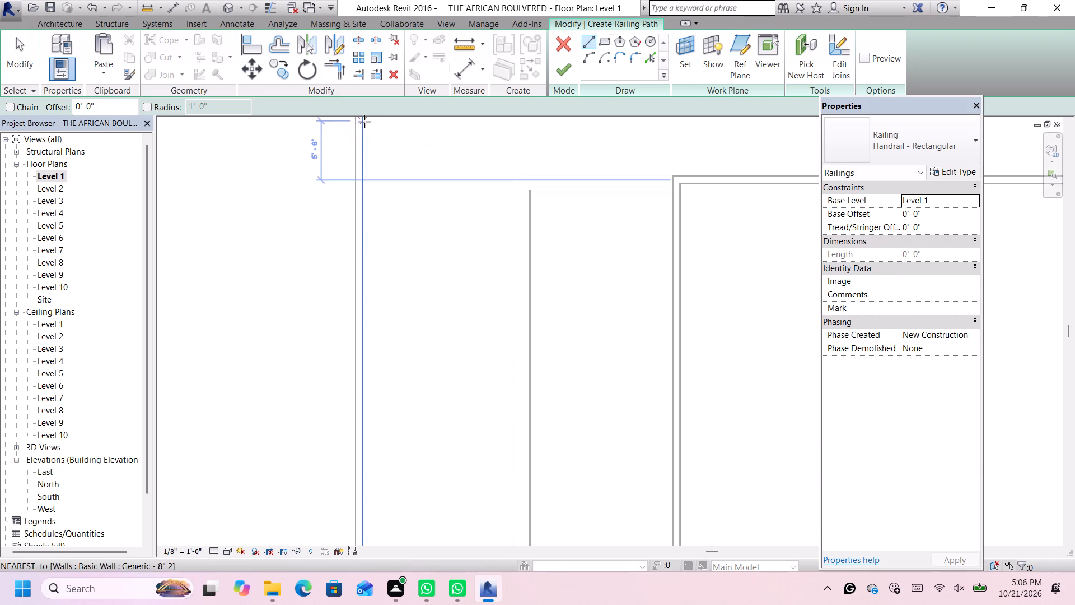
scroll(364, 123, down, 1)
middle_drag(365, 130, 367, 256)
scroll(366, 251, up, 4)
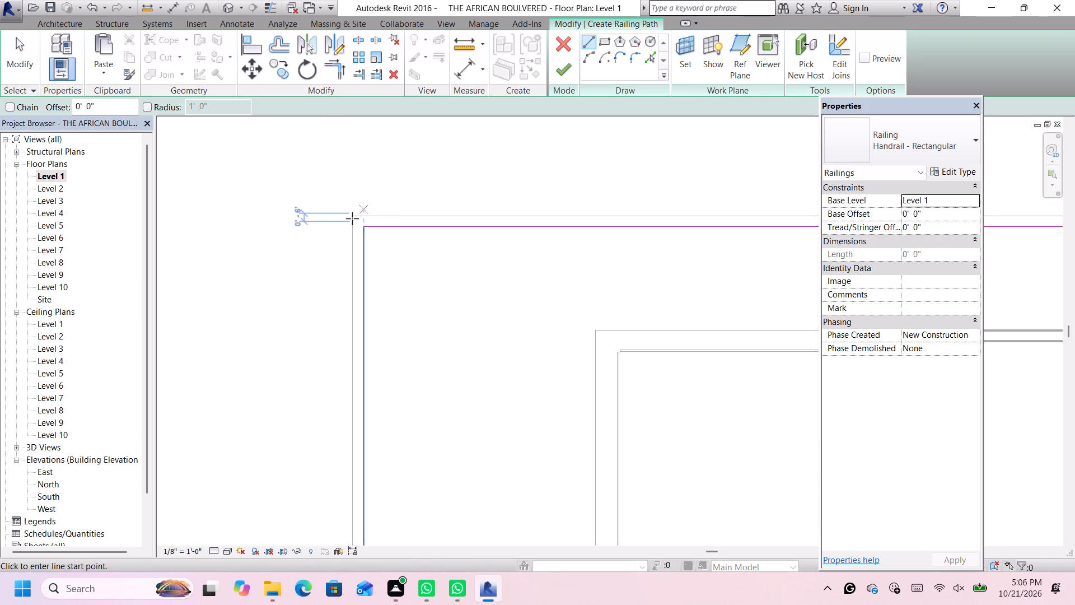
scroll(365, 227, up, 4)
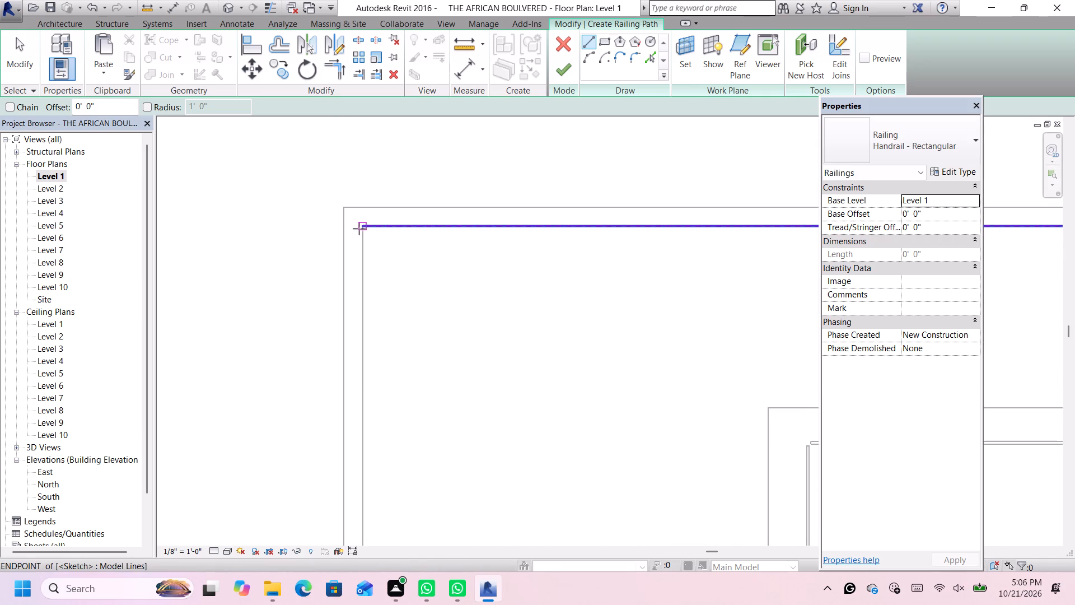
click(361, 227)
scroll(361, 227, down, 19)
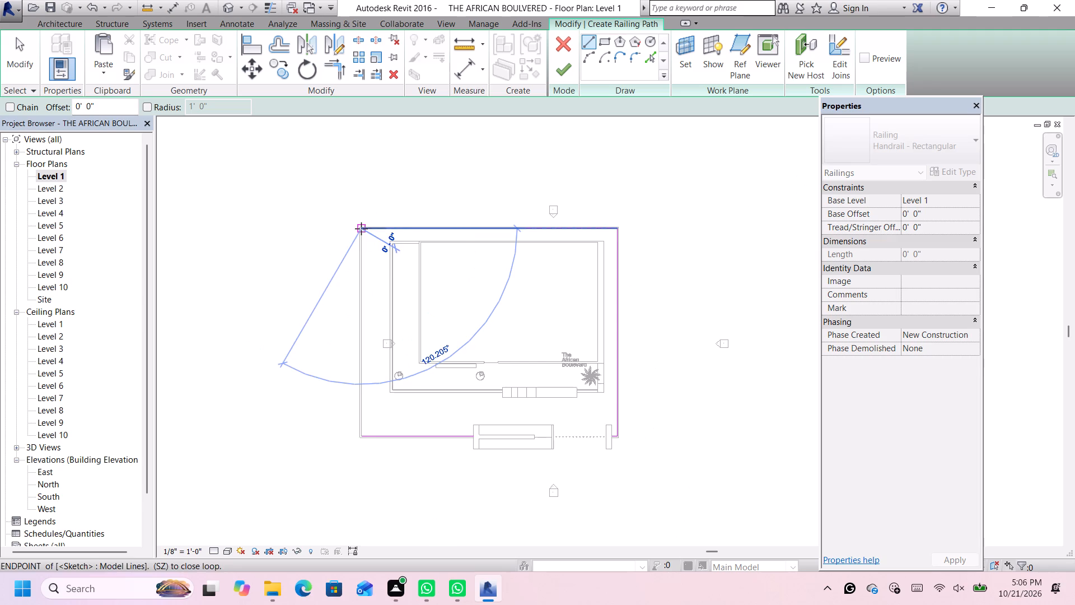
scroll(352, 421, up, 4)
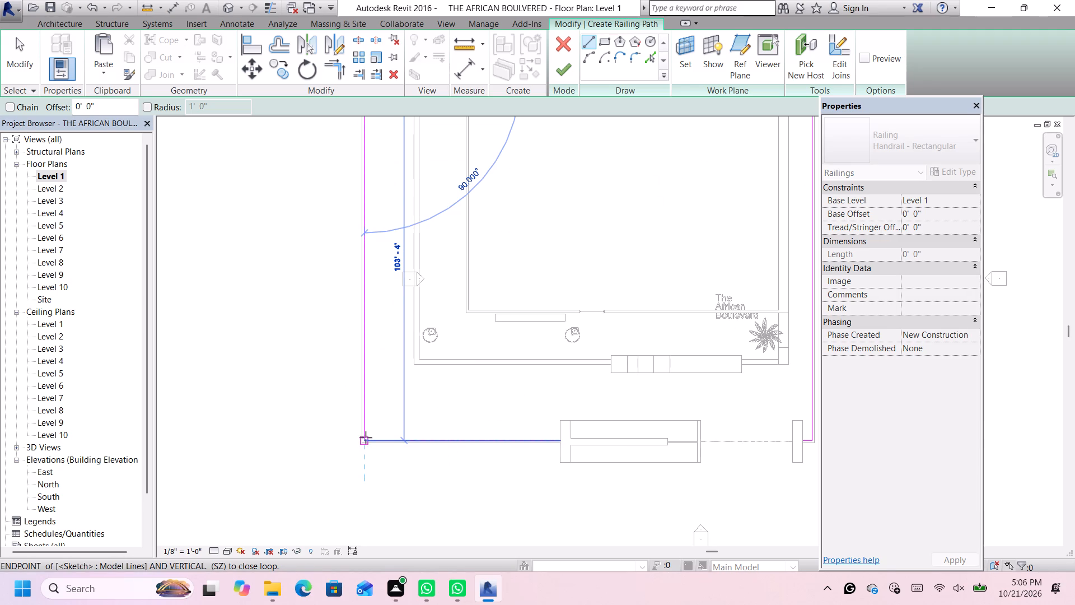
click(366, 438)
click(562, 76)
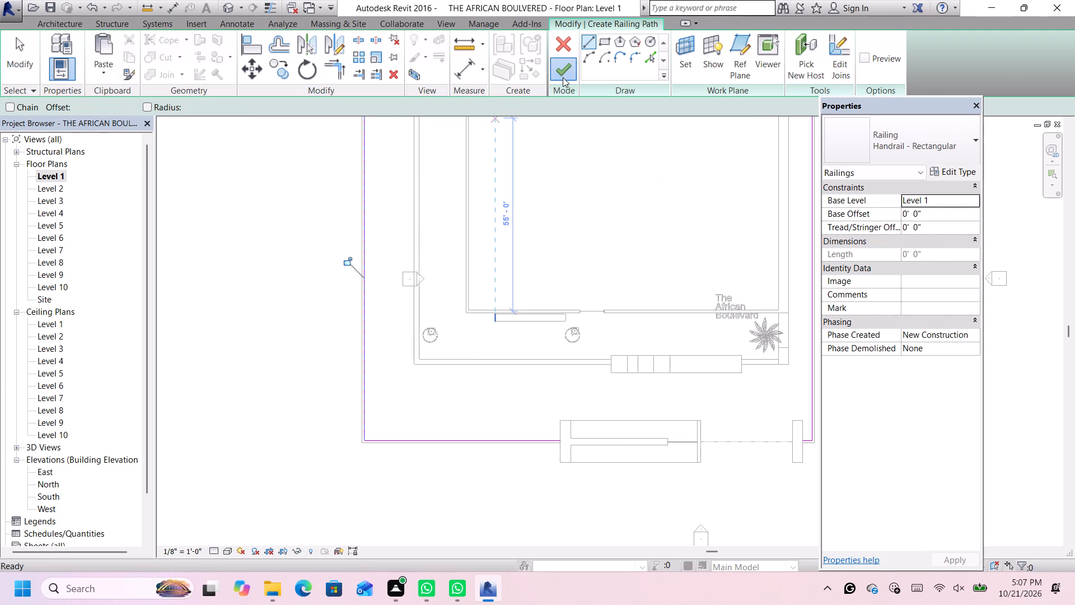
scroll(551, 261, down, 4)
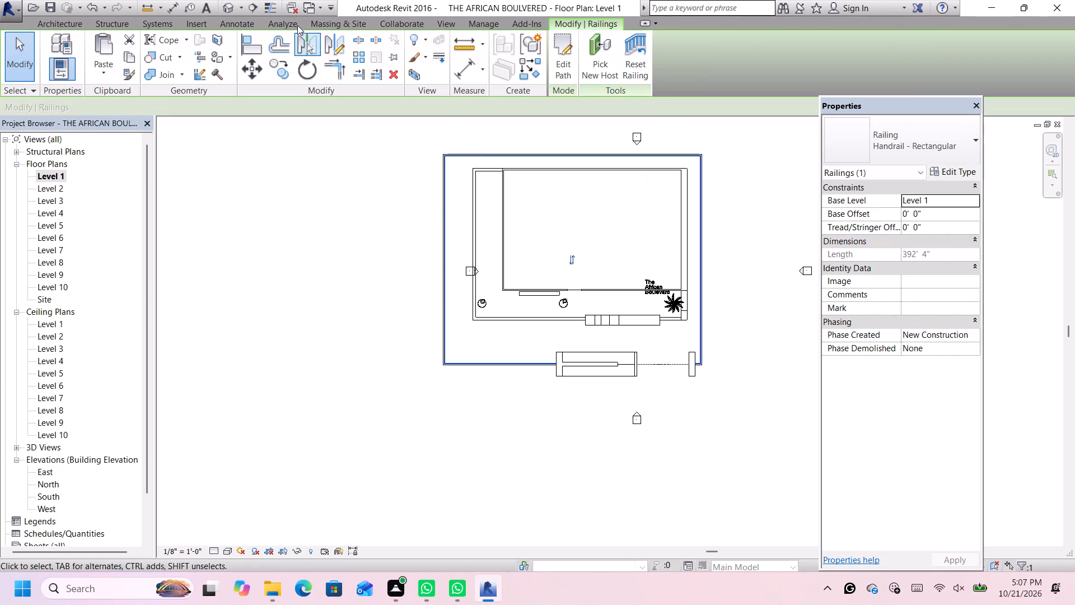
In the 3D view, duplicate the perimeter railing's type as Handrail - Rectangular 2.
click(227, 7)
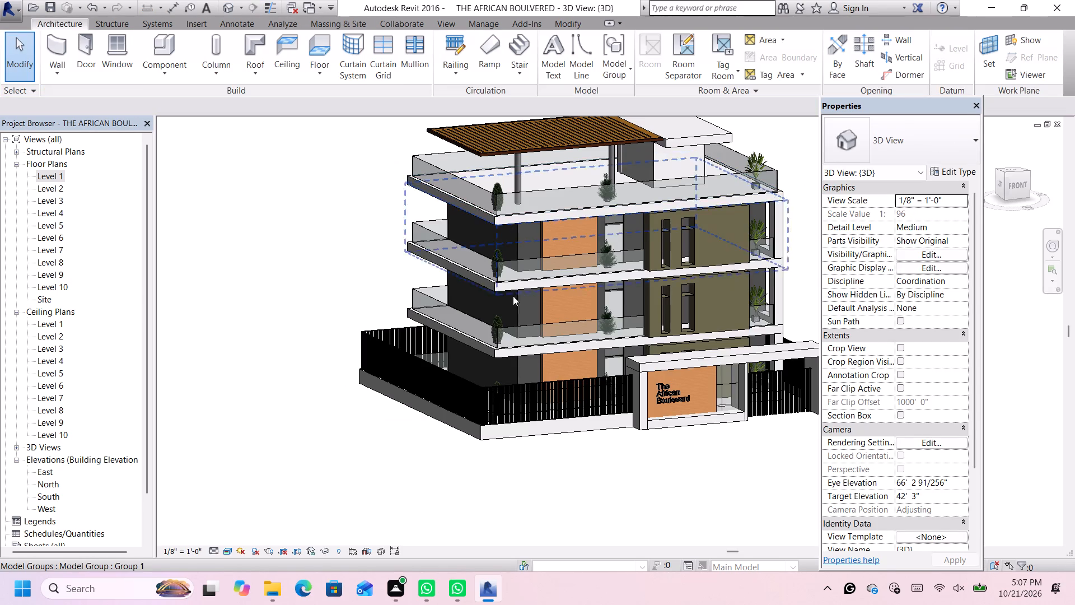
scroll(540, 339, down, 2)
scroll(759, 338, up, 3)
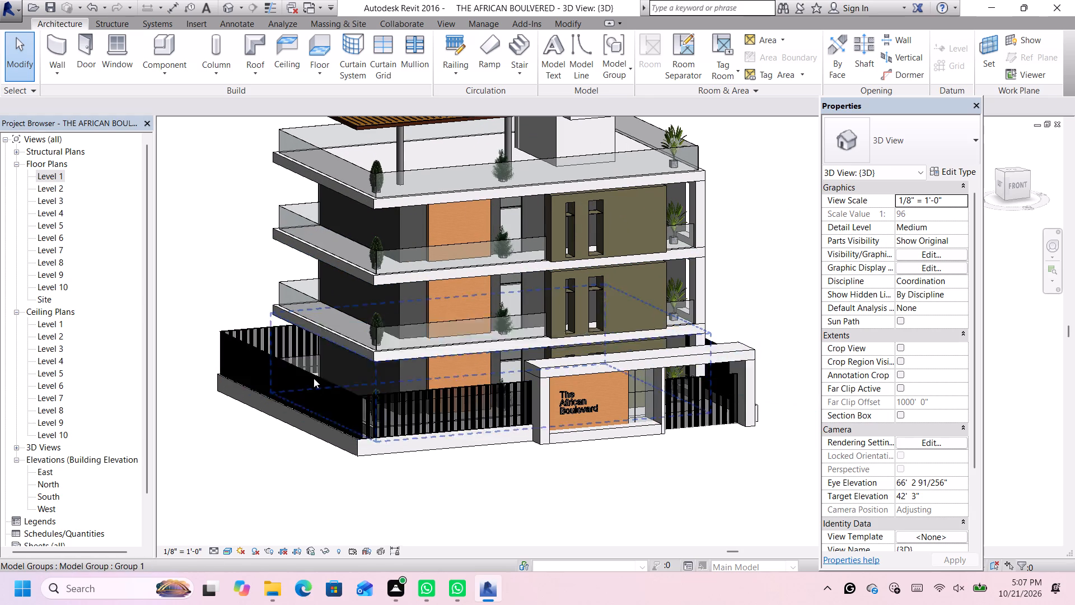
click(244, 342)
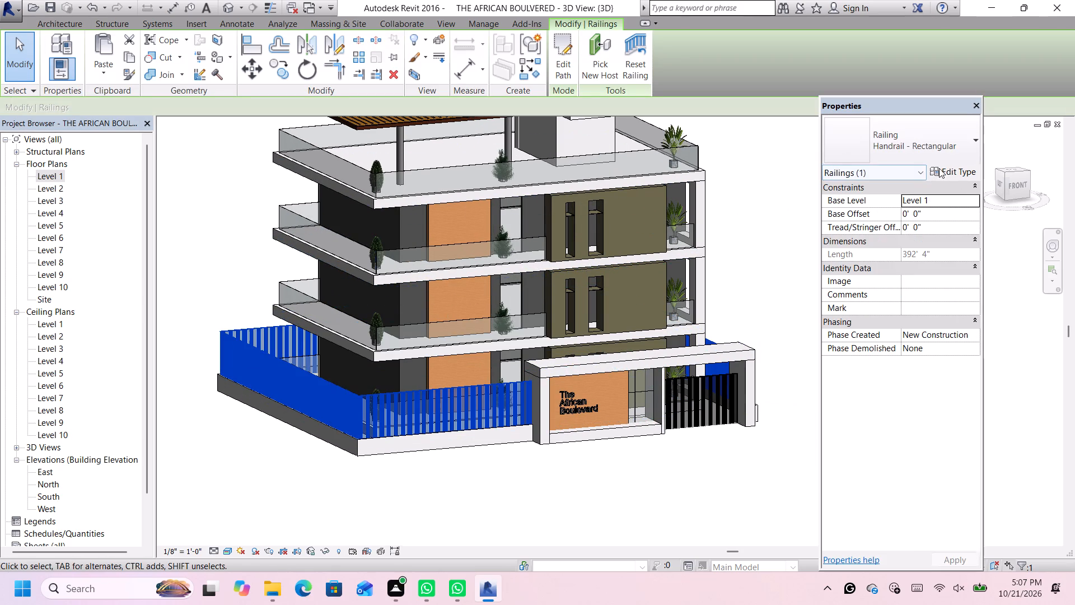
click(945, 168)
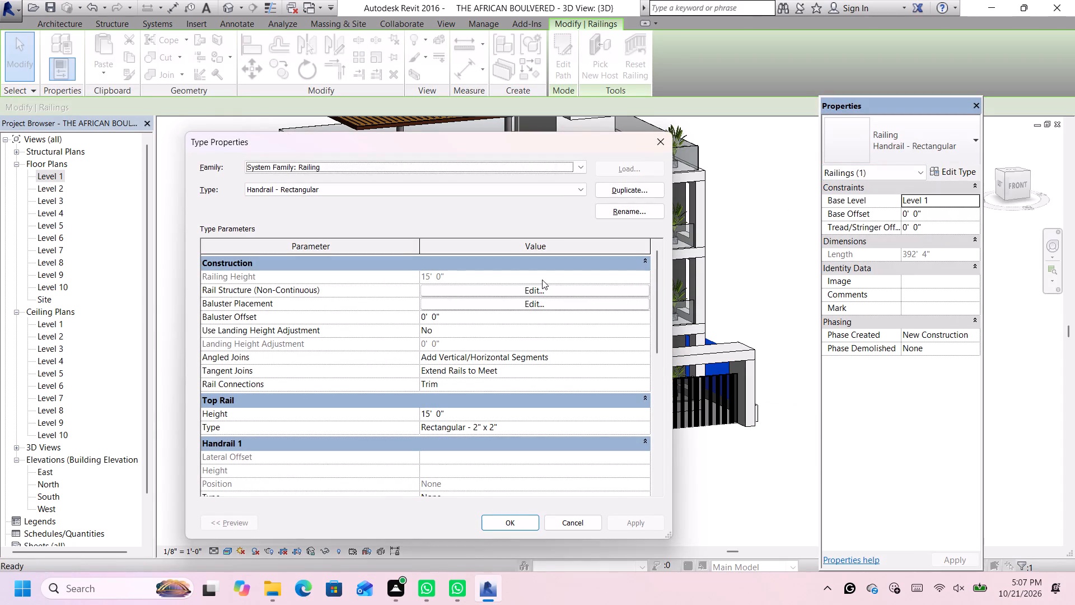
click(631, 184)
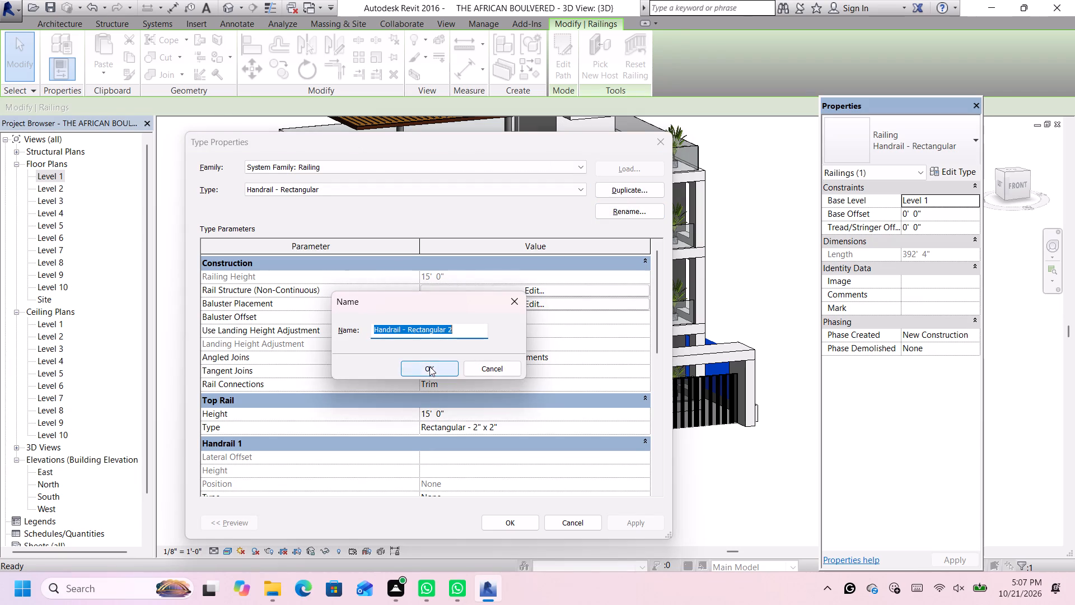
click(428, 366)
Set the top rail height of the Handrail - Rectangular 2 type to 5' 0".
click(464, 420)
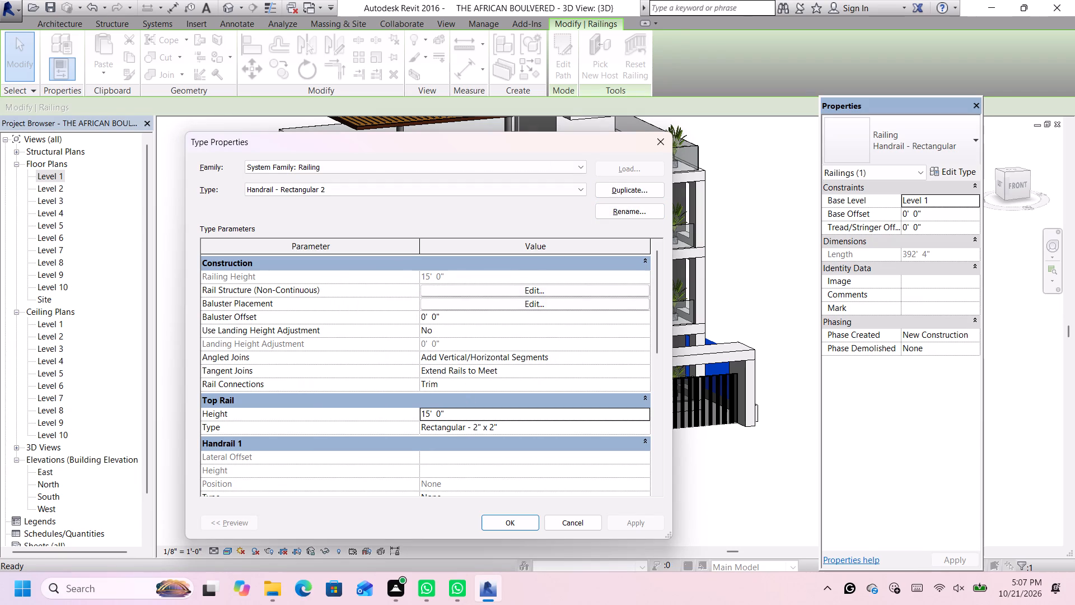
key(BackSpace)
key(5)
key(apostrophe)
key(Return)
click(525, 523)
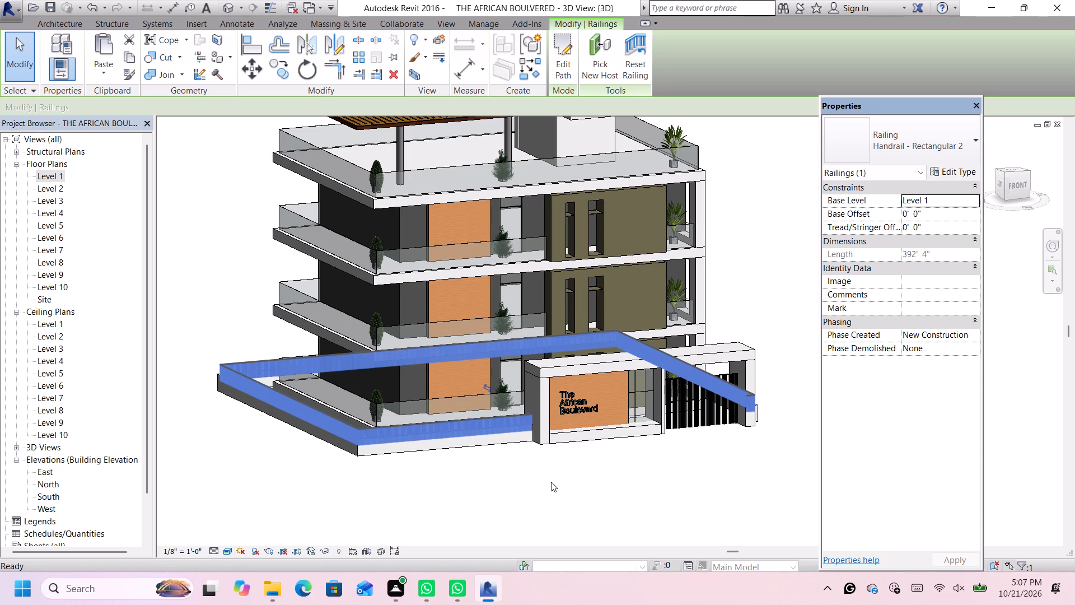
Set the top rail height of the perimeter railing's type, Handrail - Rectangular 2, to 10' 0".
click(958, 172)
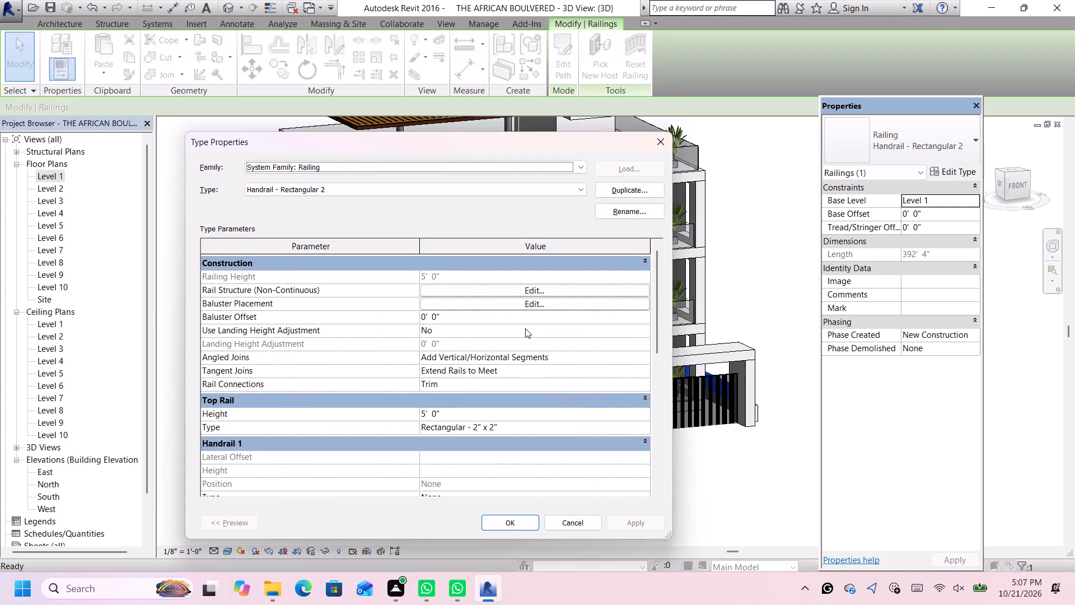
click(474, 418)
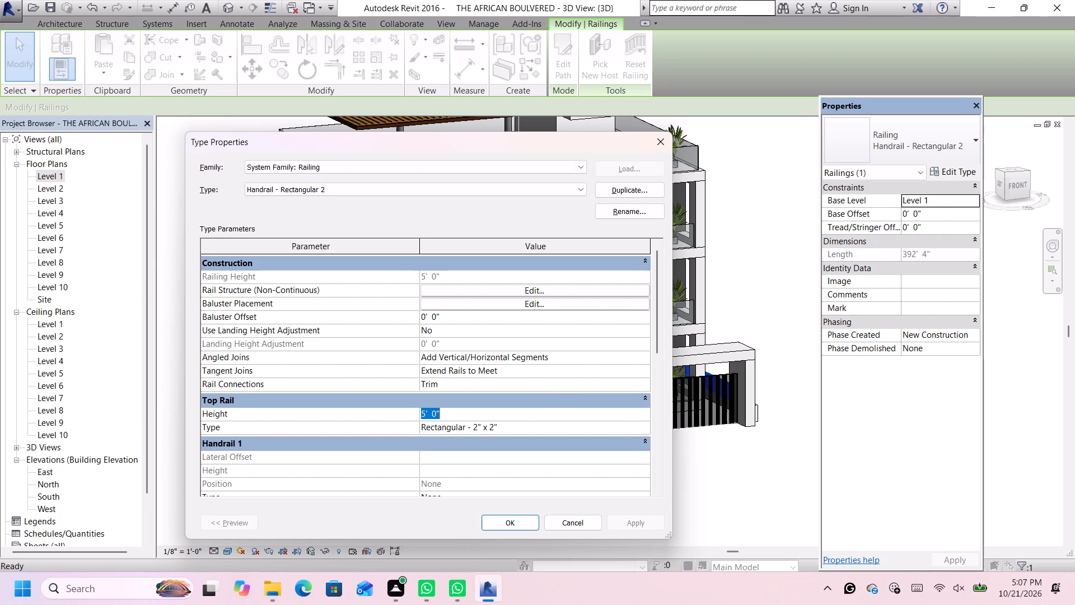
key(BackSpace)
text(10')
key(Return)
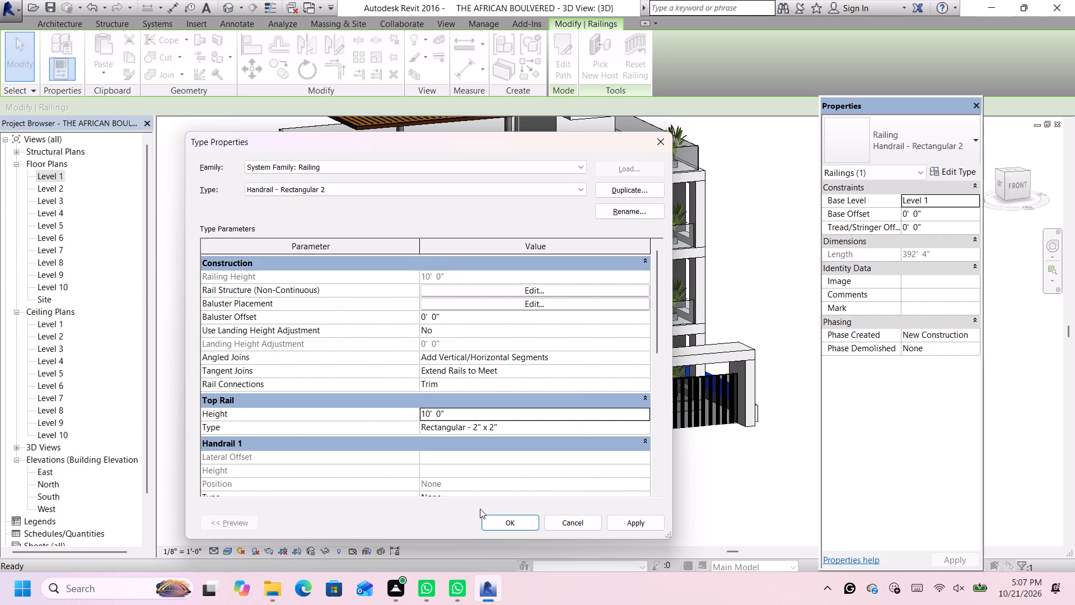
click(497, 519)
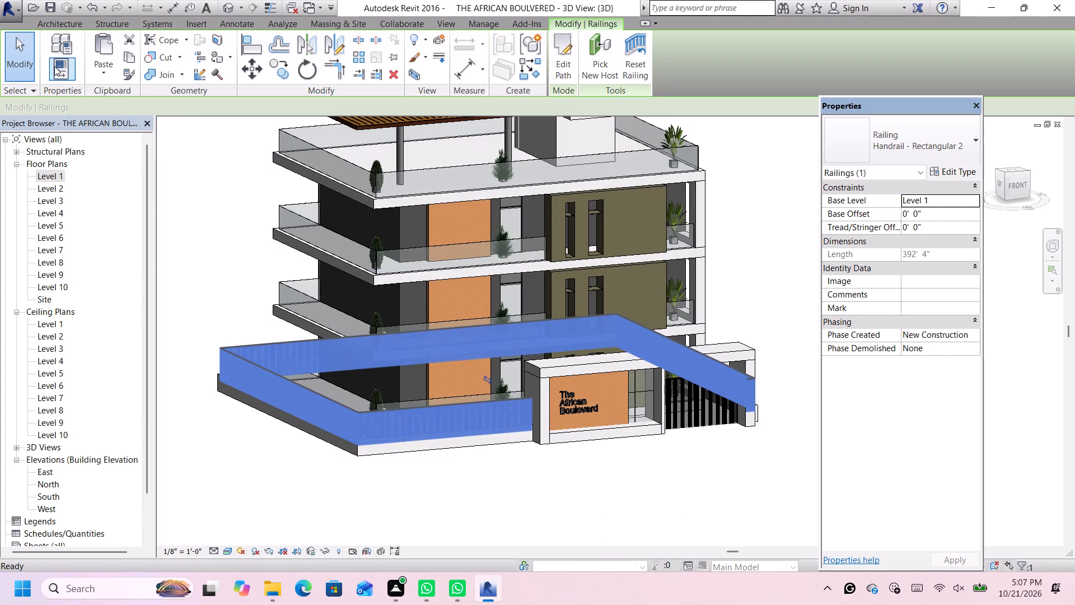
click(433, 522)
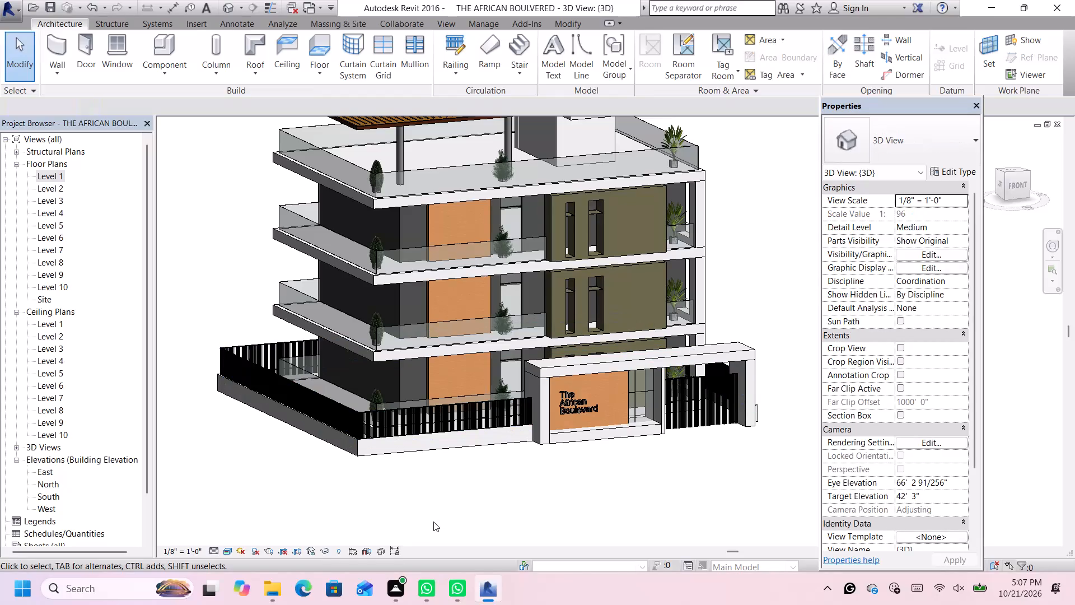
View the whole model from directly above in the 3D view.
scroll(492, 459, down, 1)
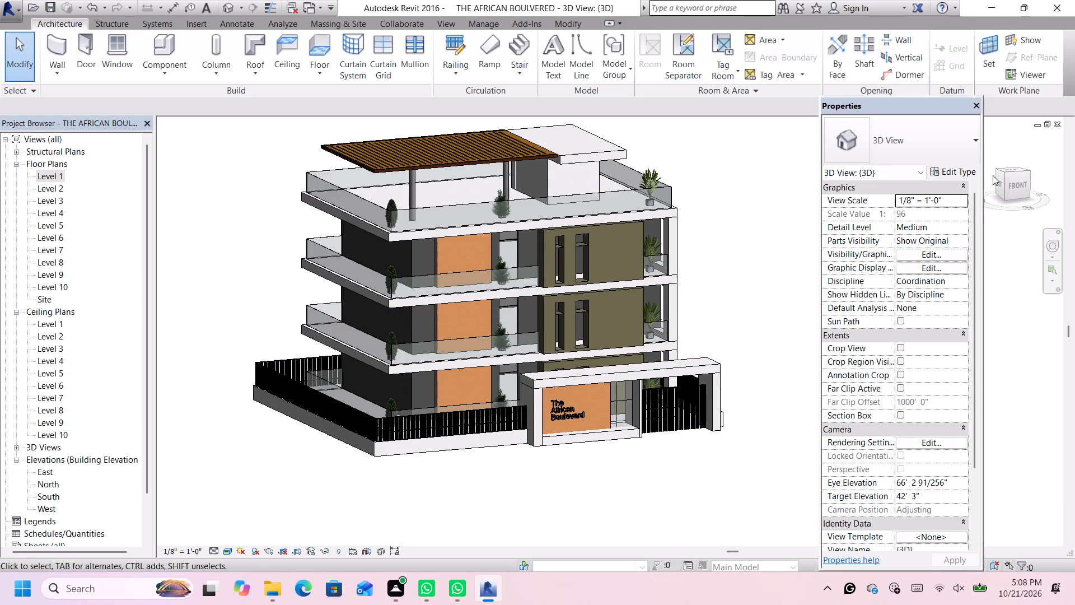
double_click(1013, 169)
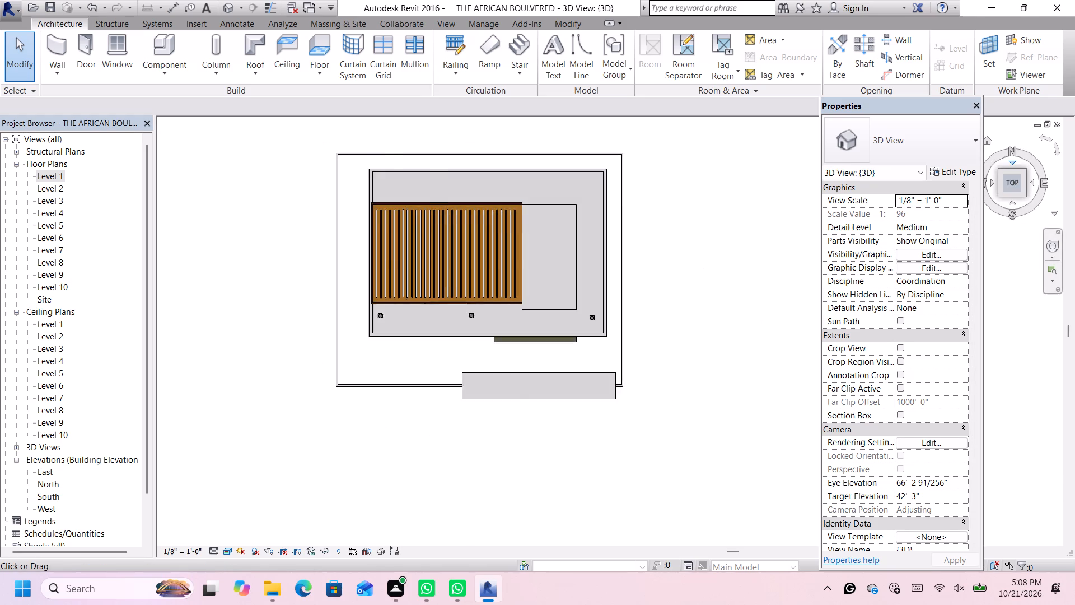
On Level 1, draw a Generic - 3' wall about 14' long over the front perimeter wall, between its west corner and the gate structure.
double_click(52, 174)
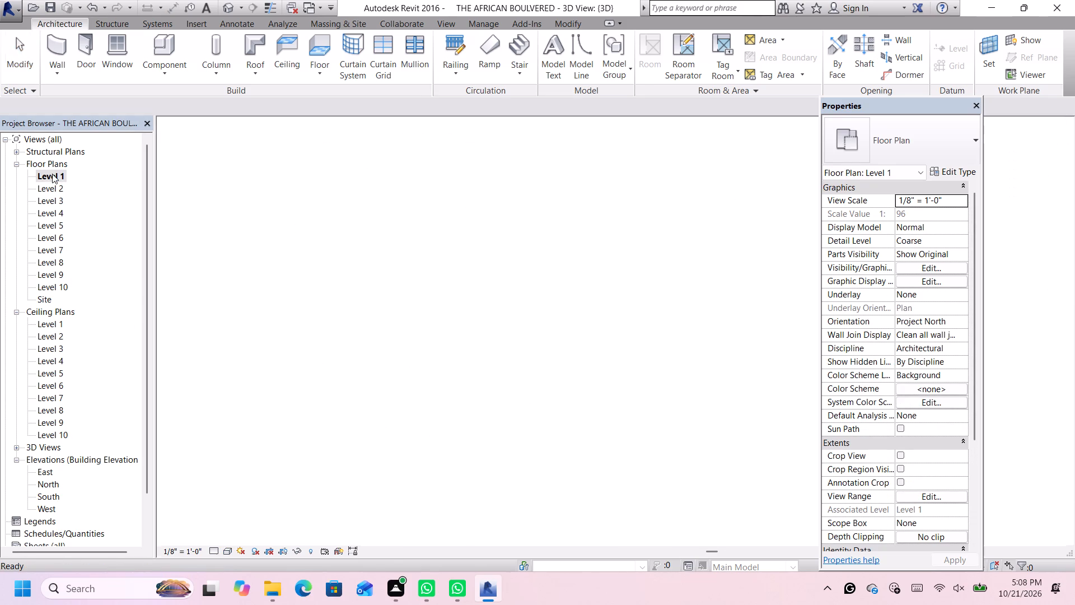
click(61, 41)
click(900, 138)
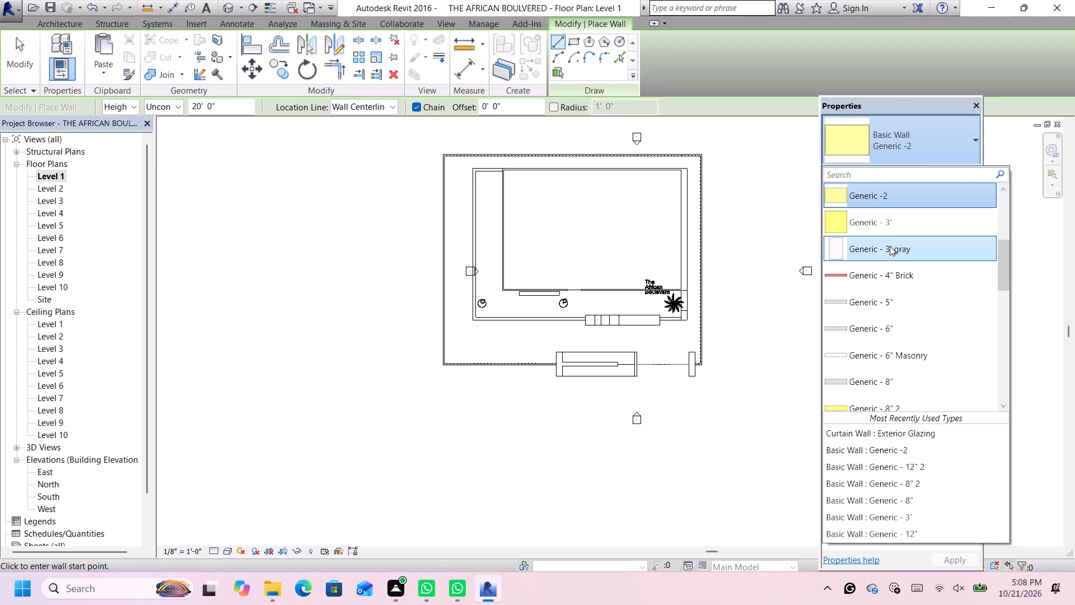
scroll(656, 418, up, 1)
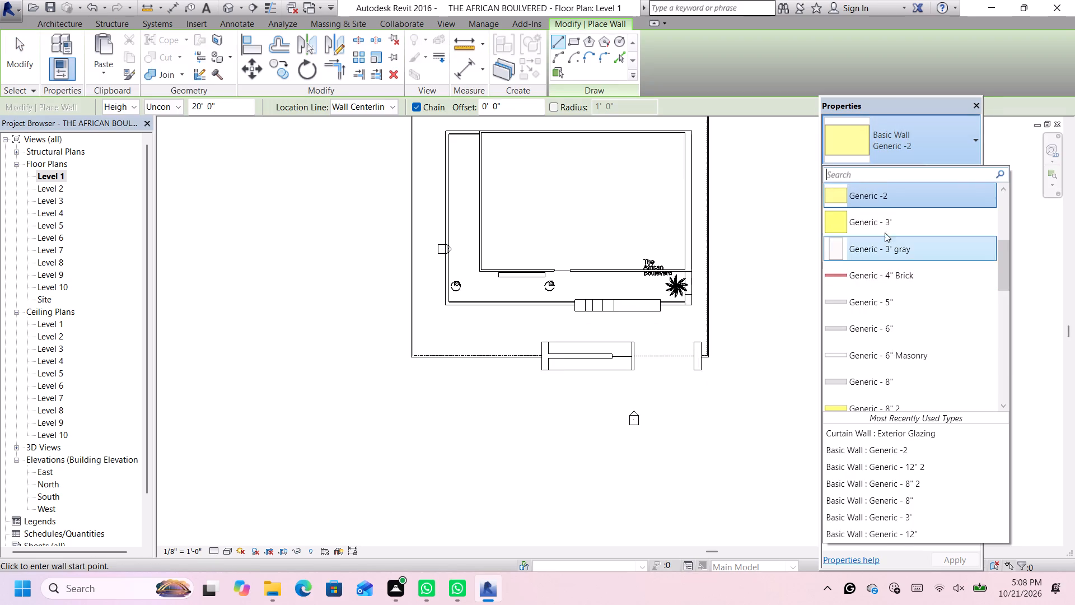
click(895, 221)
scroll(468, 374, up, 5)
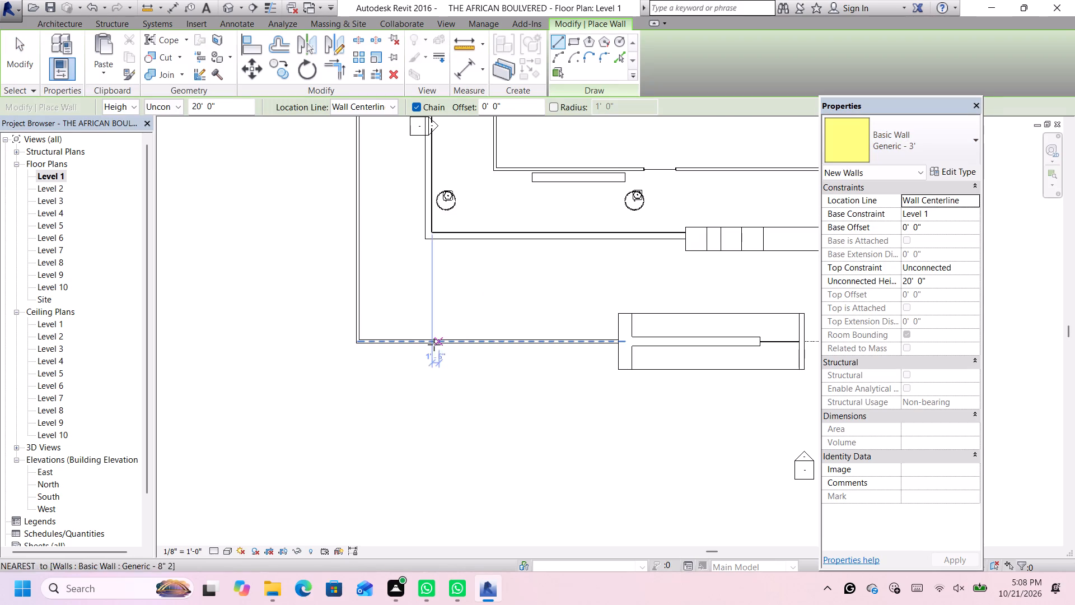
click(429, 343)
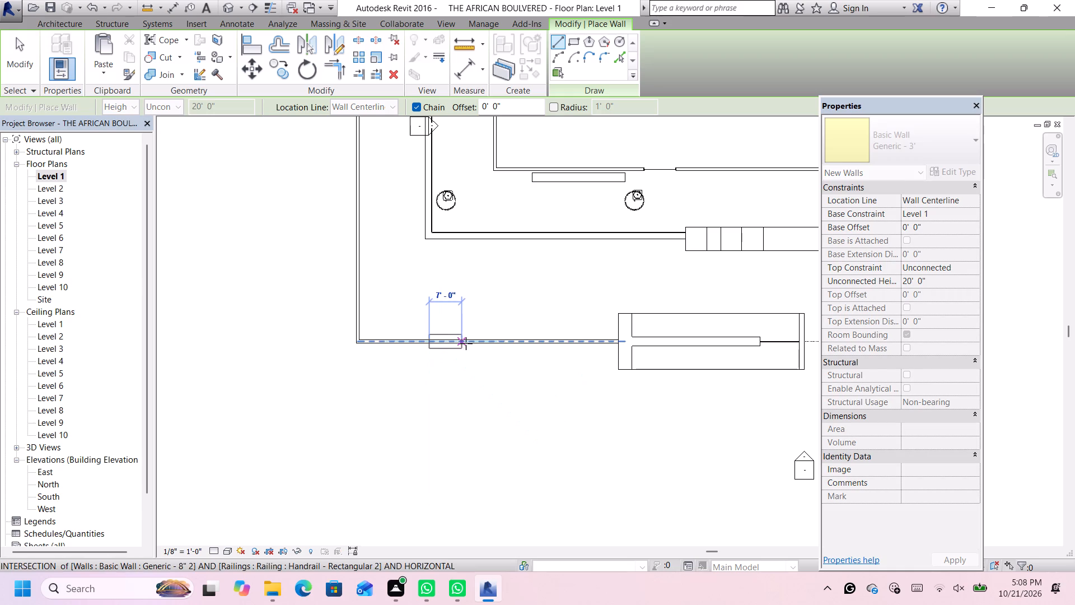
click(498, 347)
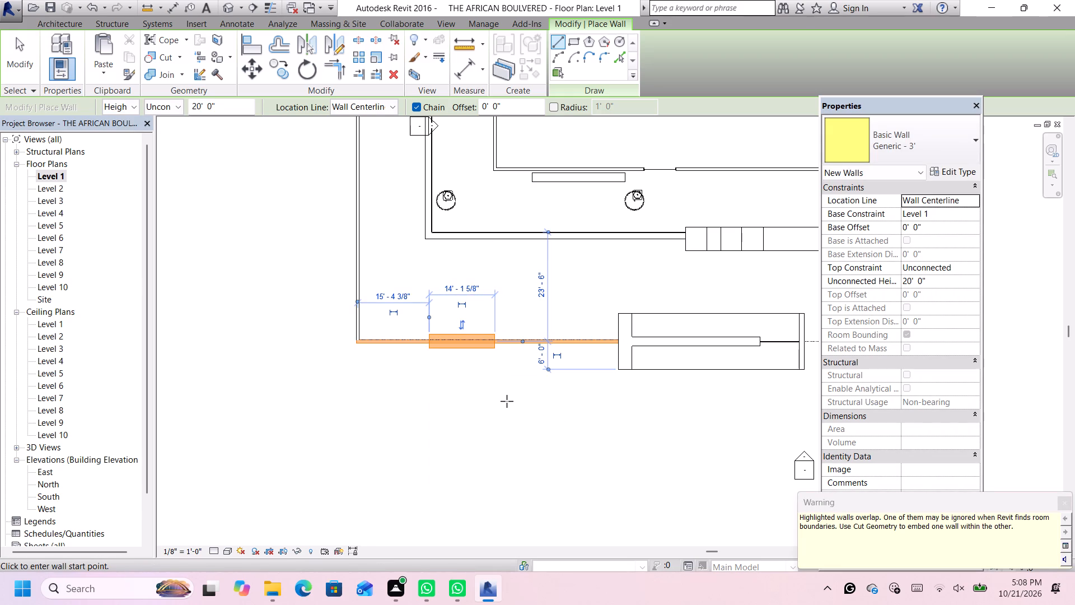
click(1063, 502)
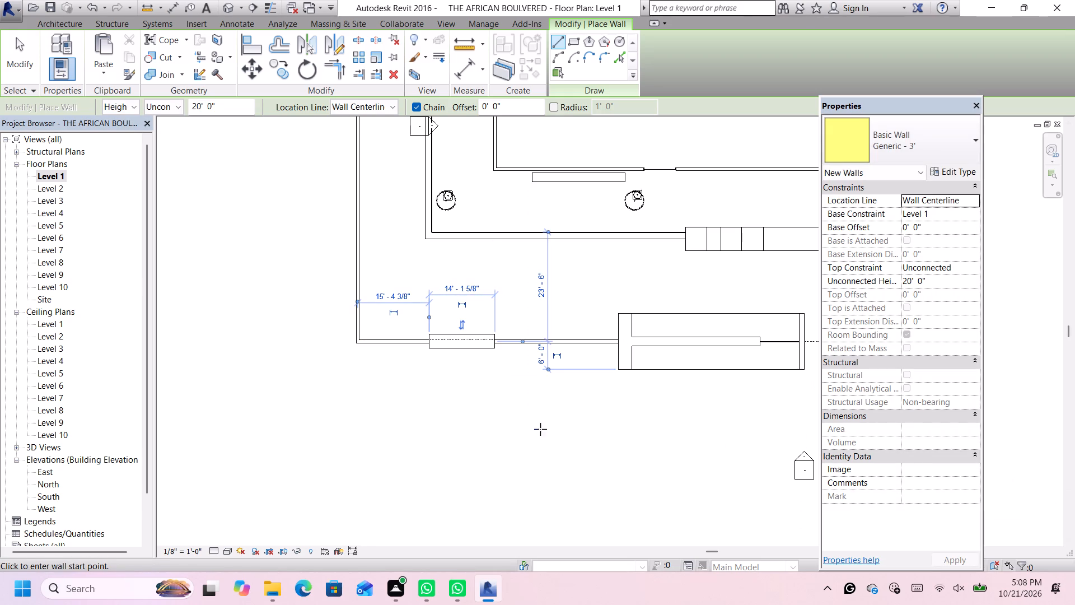
key(Down)
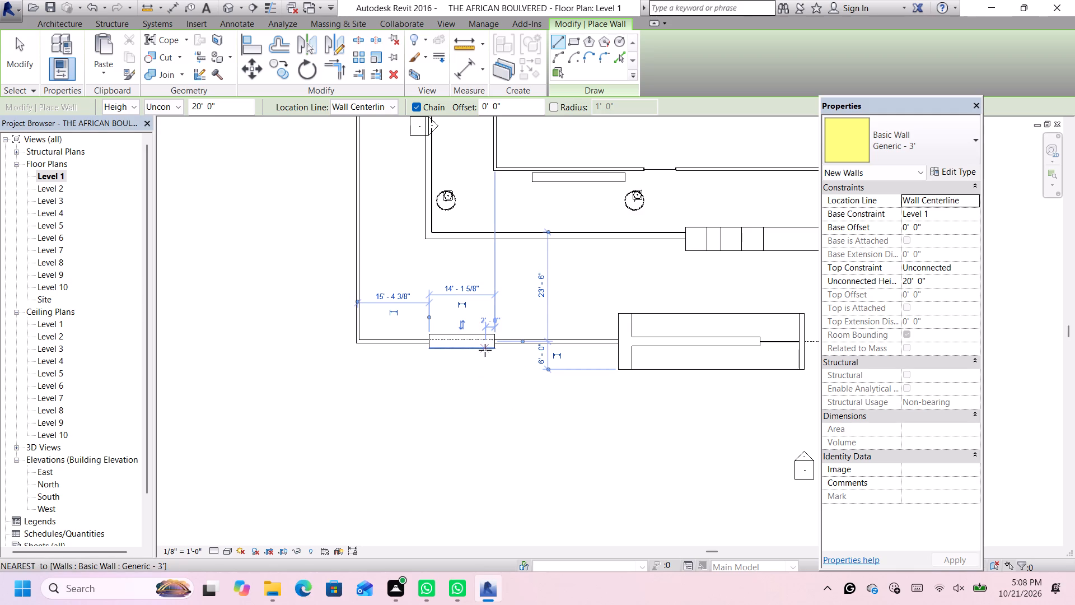
key(Escape)
key(Escape)
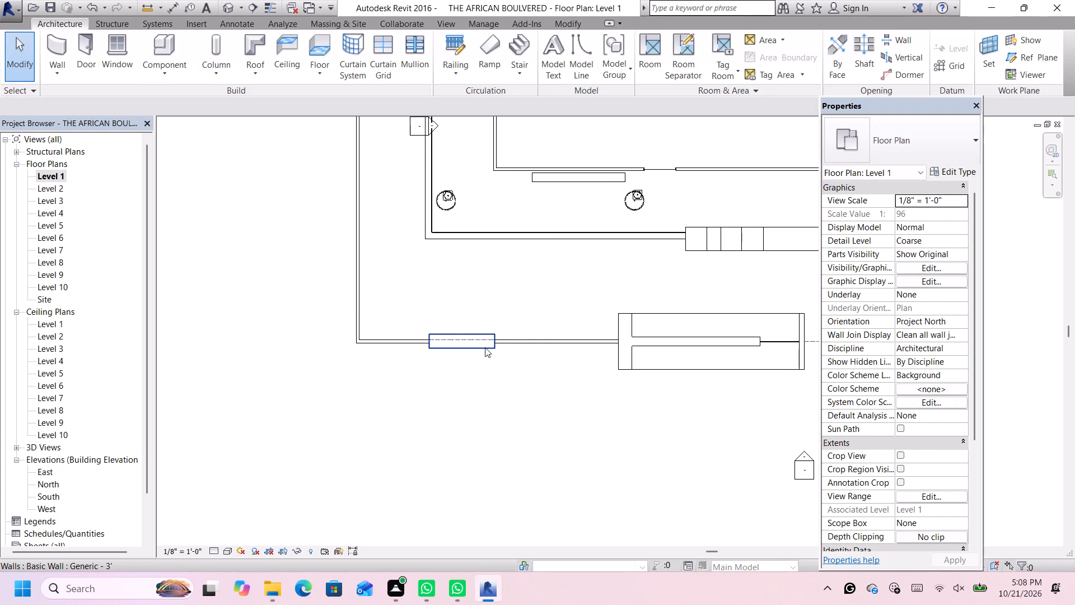
Nudge the new Generic - 3' wall outward so it sits just in front of the perimeter wall.
click(485, 347)
key(Down)
key(Down)
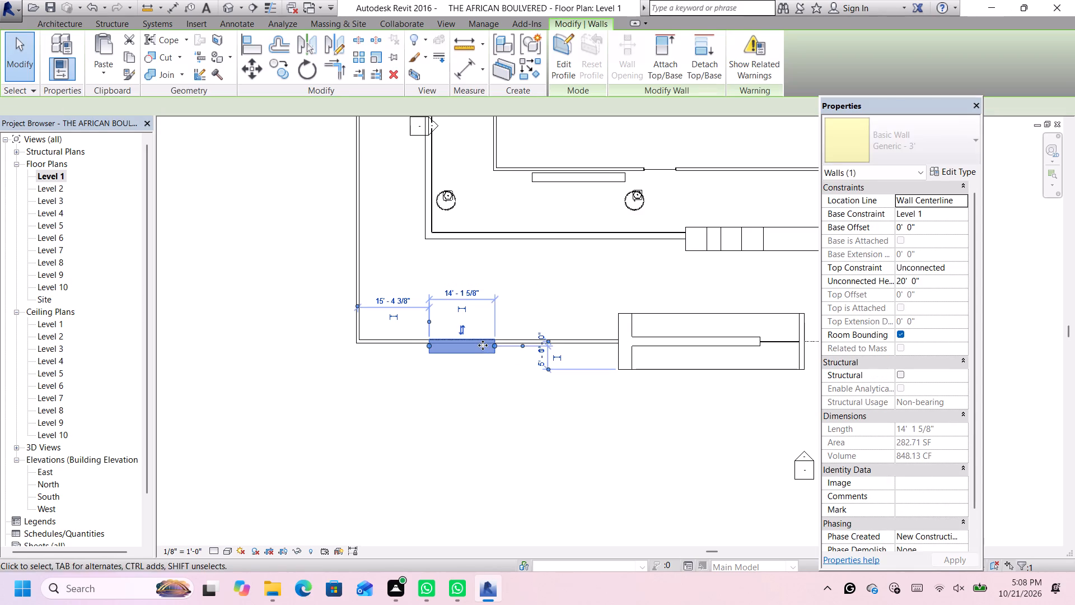
key(Down)
key(Down)
click(486, 387)
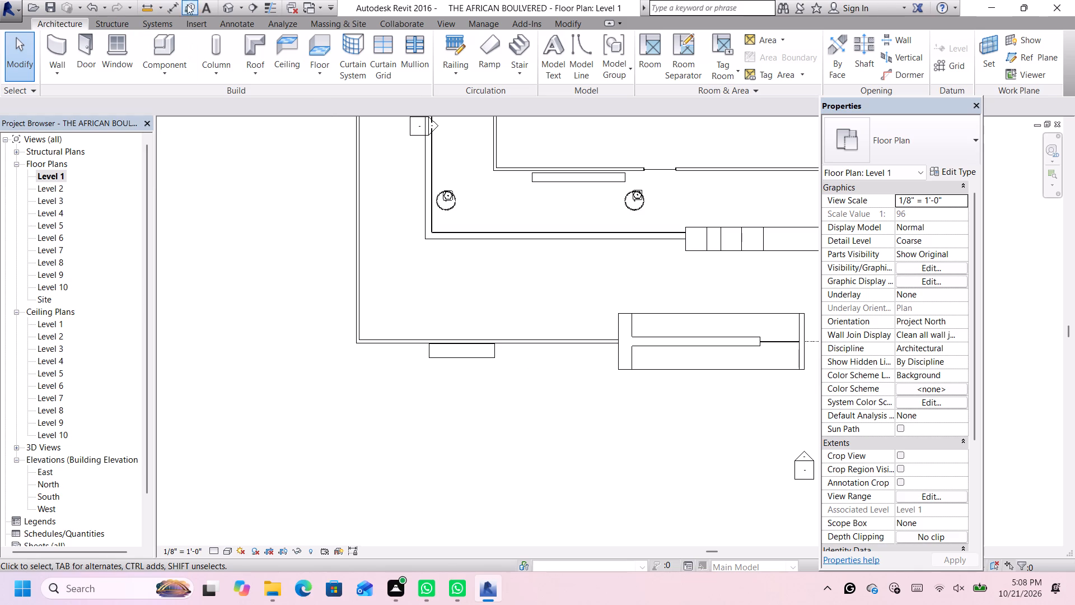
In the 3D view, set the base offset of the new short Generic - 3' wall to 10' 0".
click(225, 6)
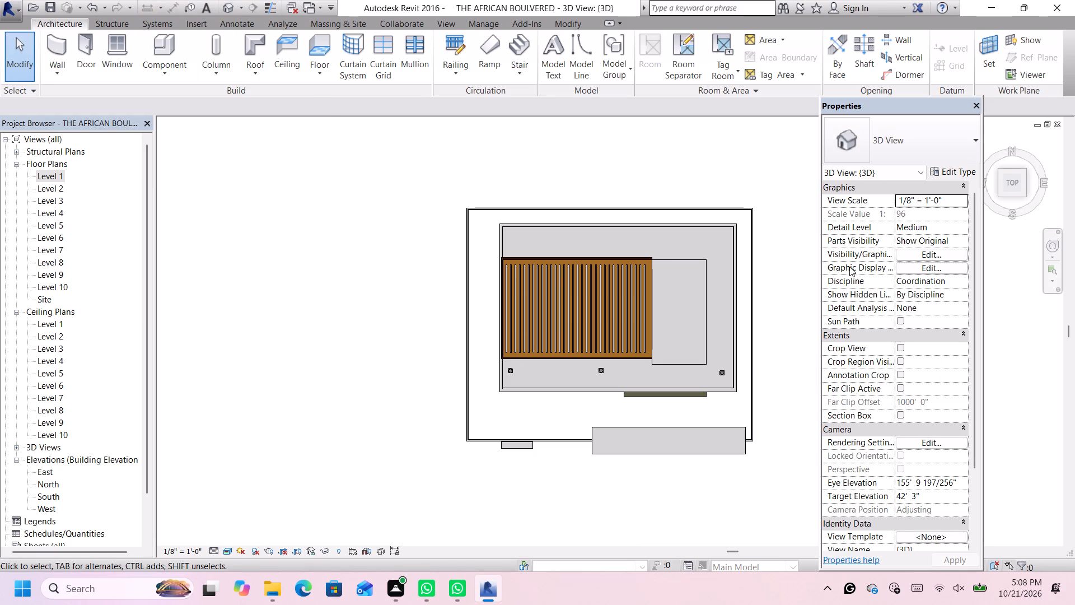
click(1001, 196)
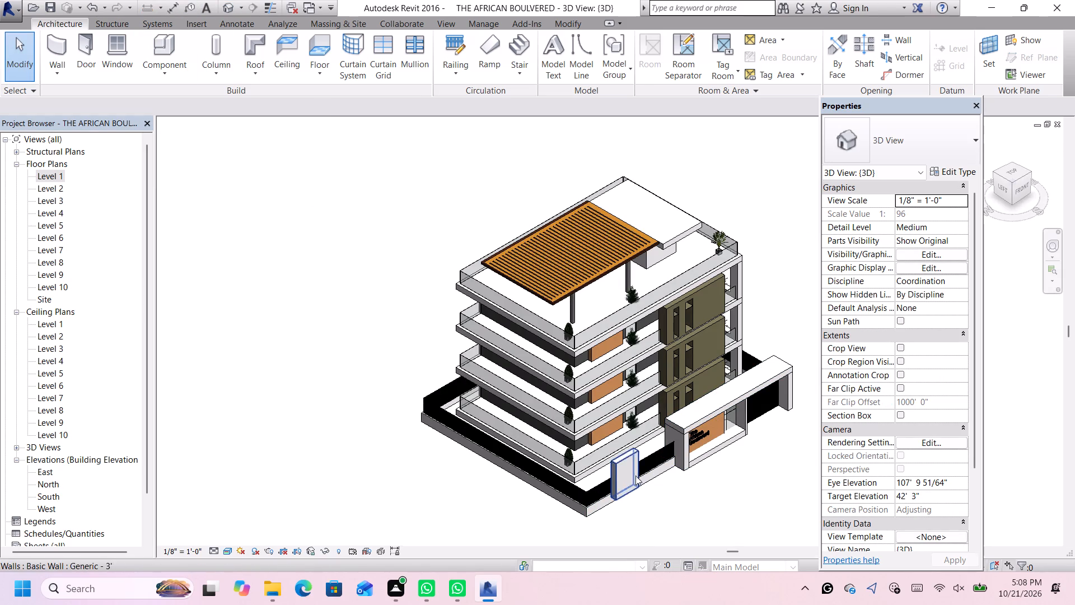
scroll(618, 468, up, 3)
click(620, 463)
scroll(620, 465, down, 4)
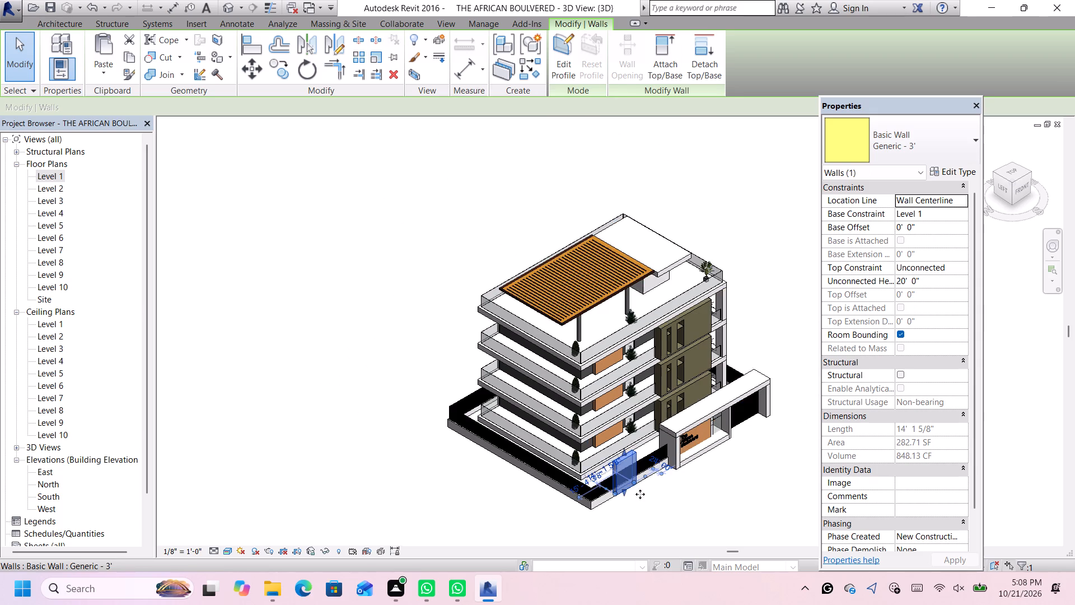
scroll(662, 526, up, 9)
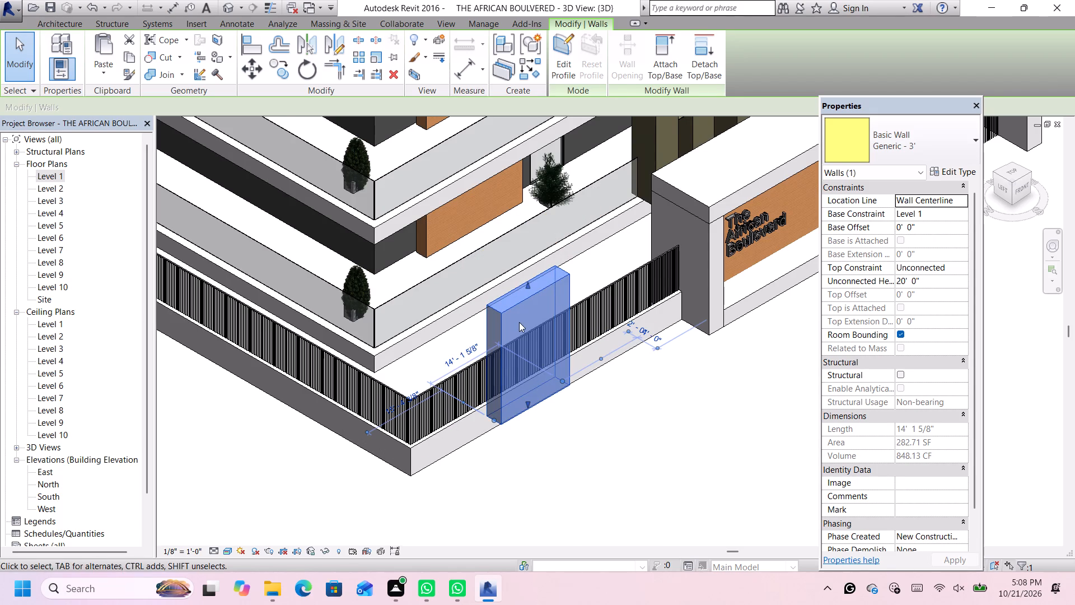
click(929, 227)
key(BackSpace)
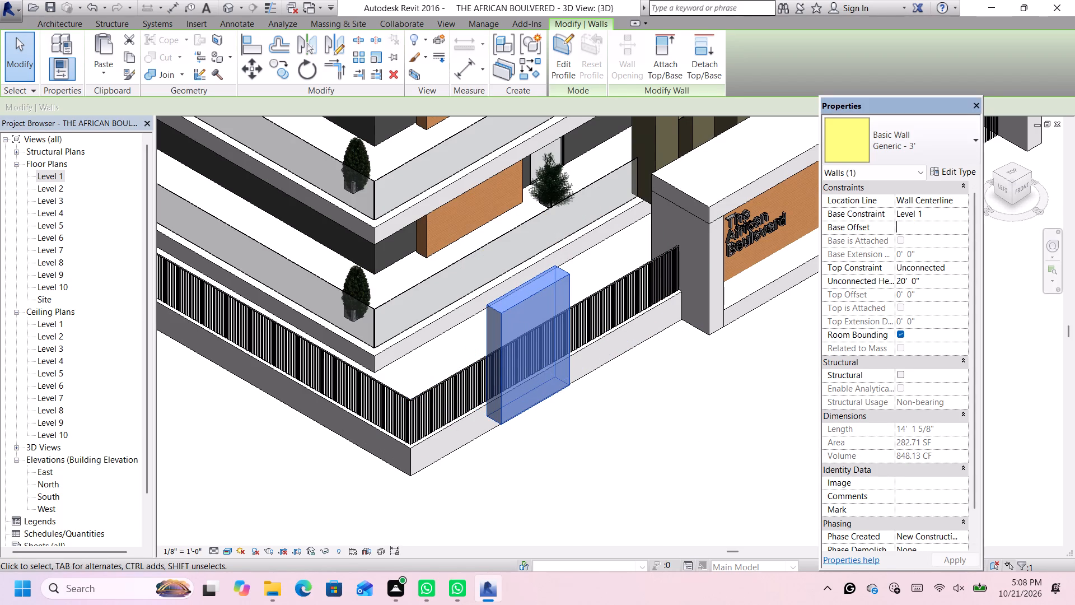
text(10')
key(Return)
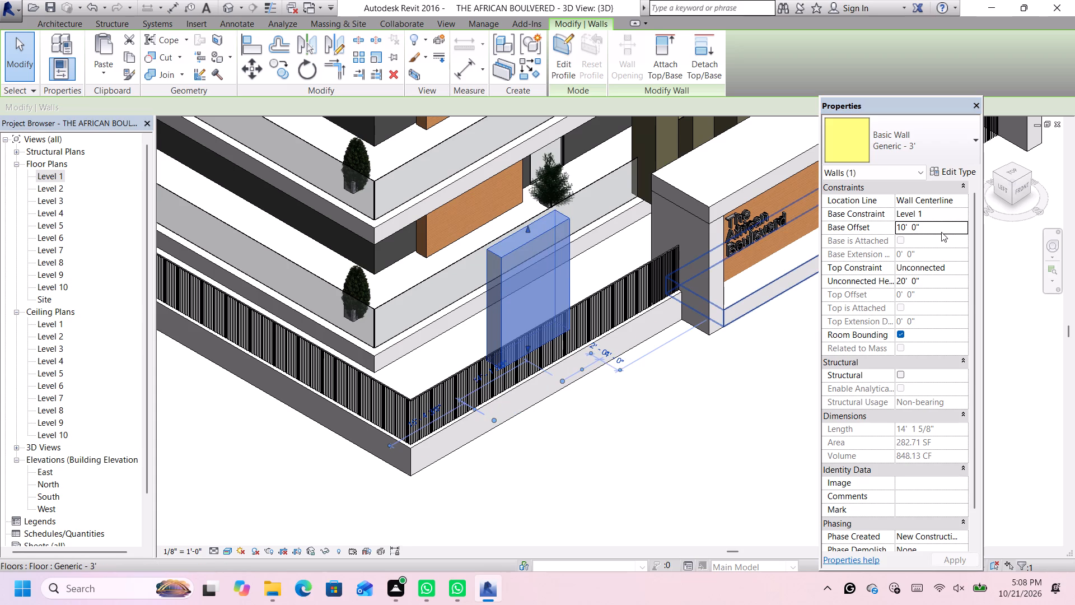
Set the short Generic - 3' wall's base offset to -3' 0".
click(941, 230)
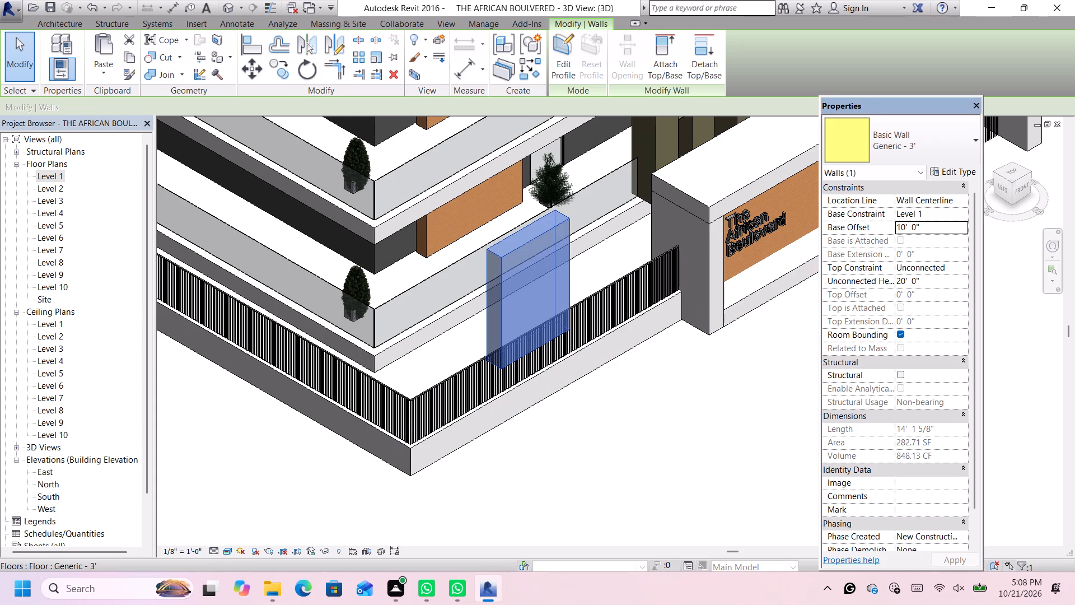
key(BackSpace)
key(minus)
text(3')
key(Return)
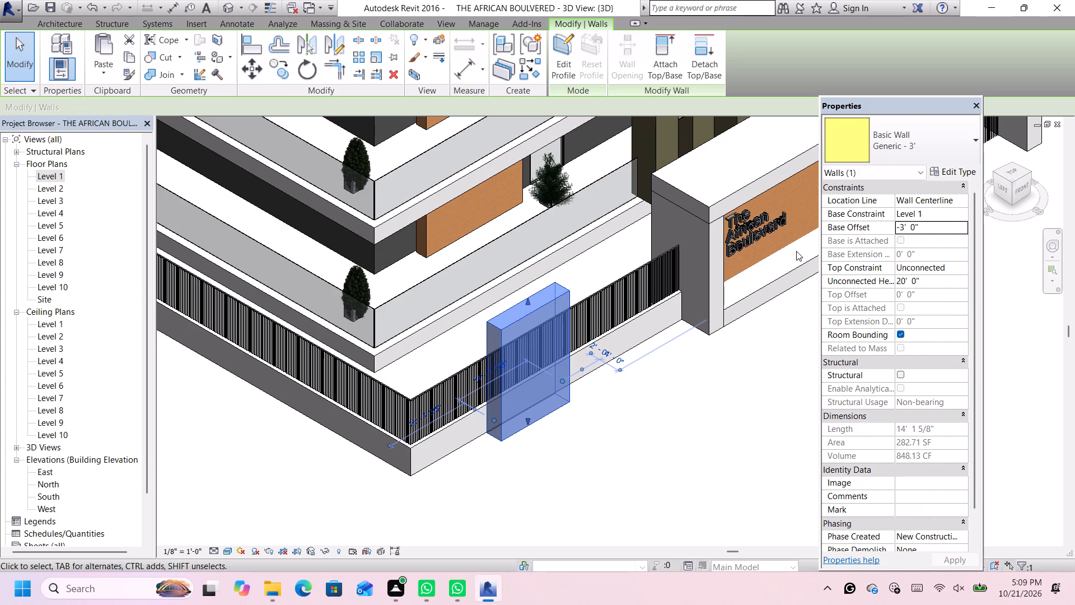
Set the short Generic - 3' wall's unconnected height to 15' 0".
drag(931, 277, 934, 283)
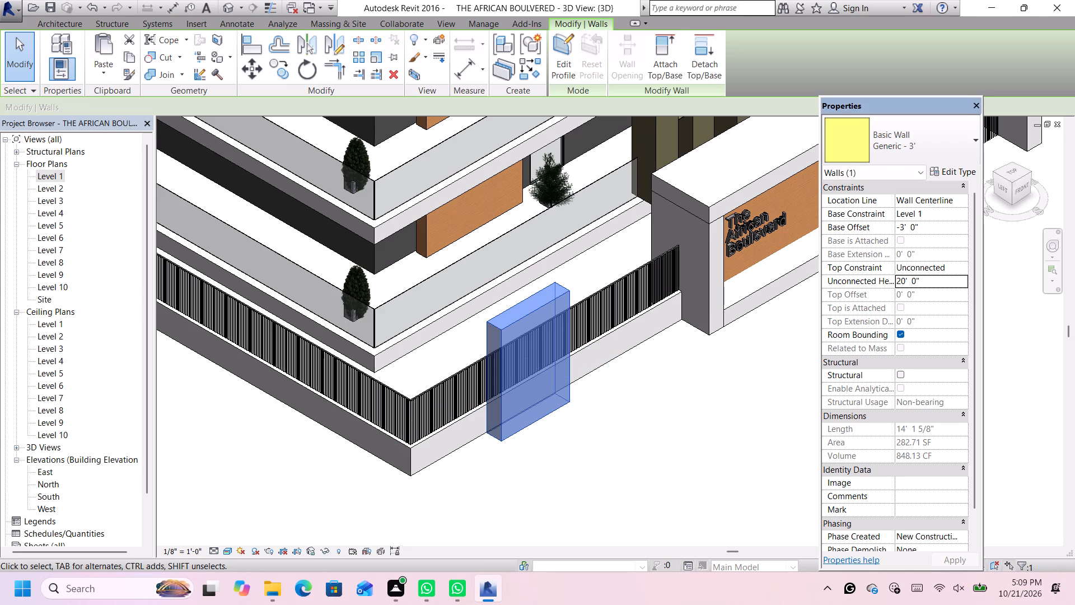
key(BackSpace)
key(1)
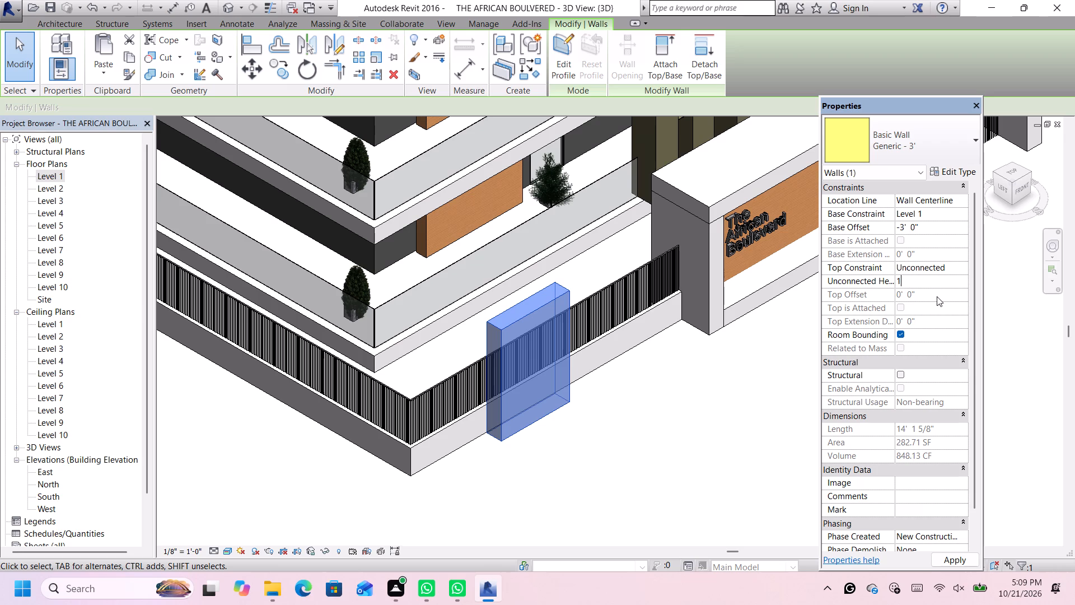
key(5)
key(apostrophe)
key(Return)
key(Return)
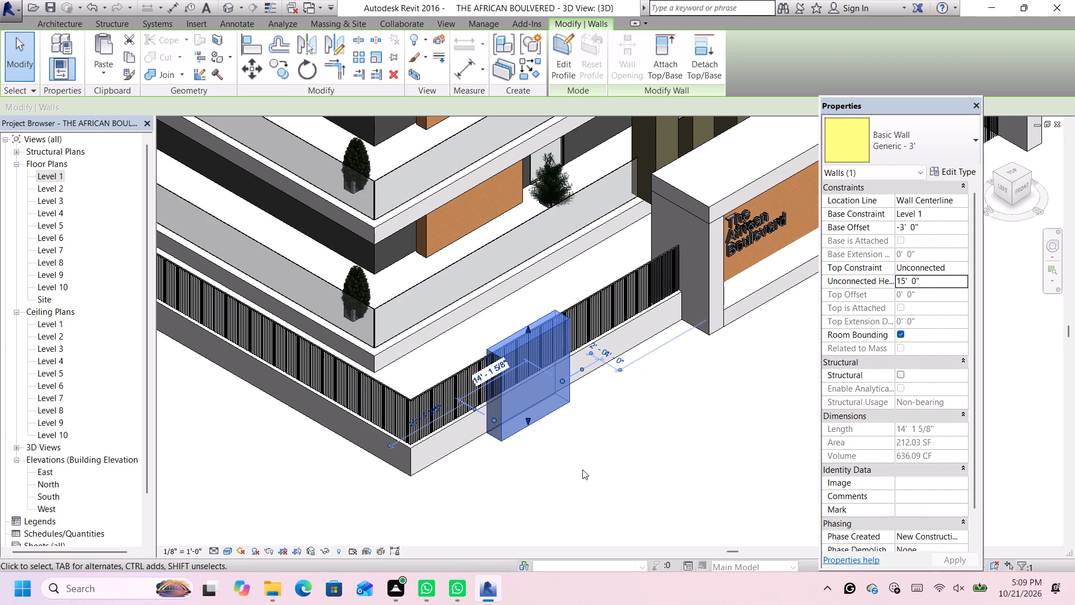
click(582, 469)
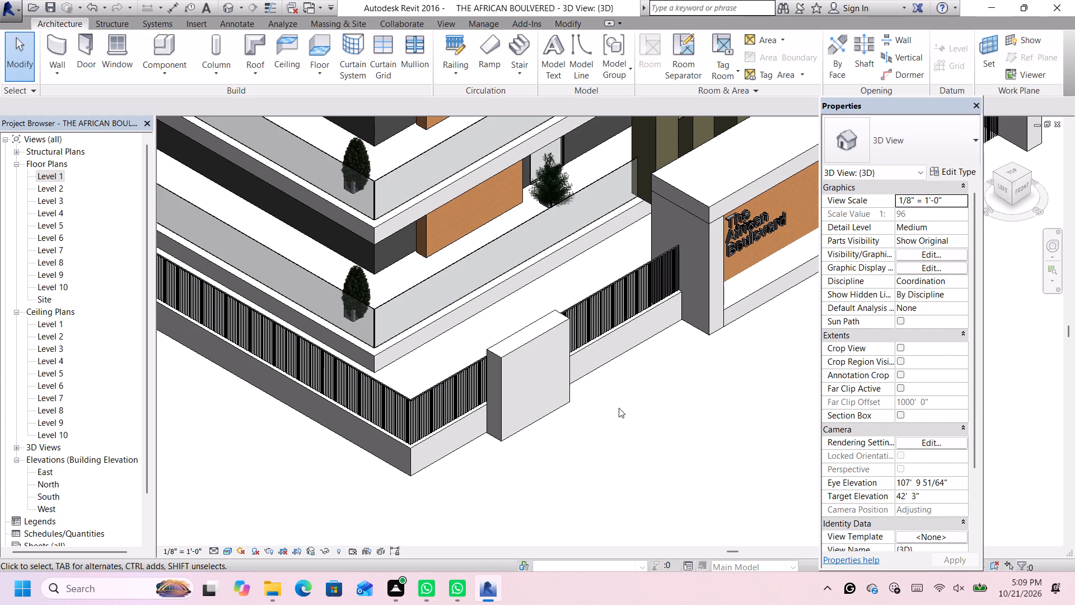
Edit the short wall's profile from the front, cutting a rectangular opening about 10' wide and 12' high inside its outline.
scroll(619, 407, up, 2)
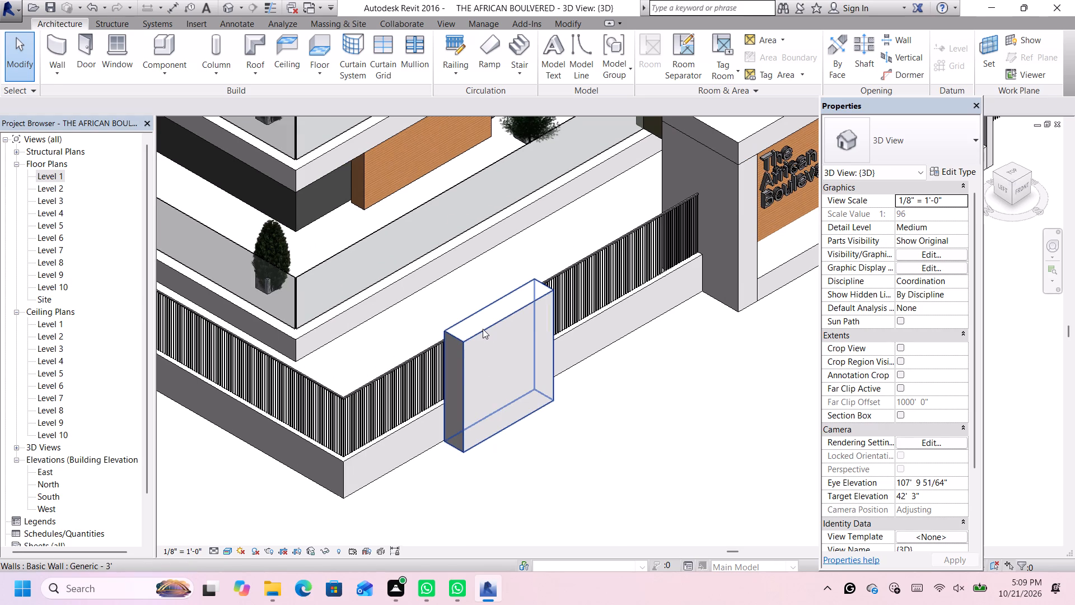
double_click(483, 329)
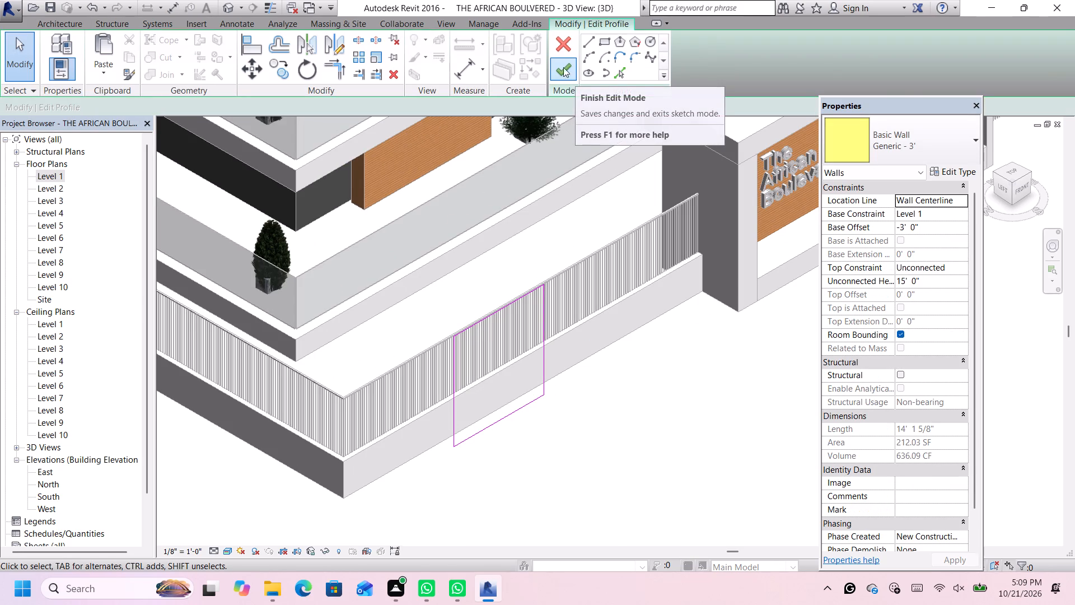
click(607, 40)
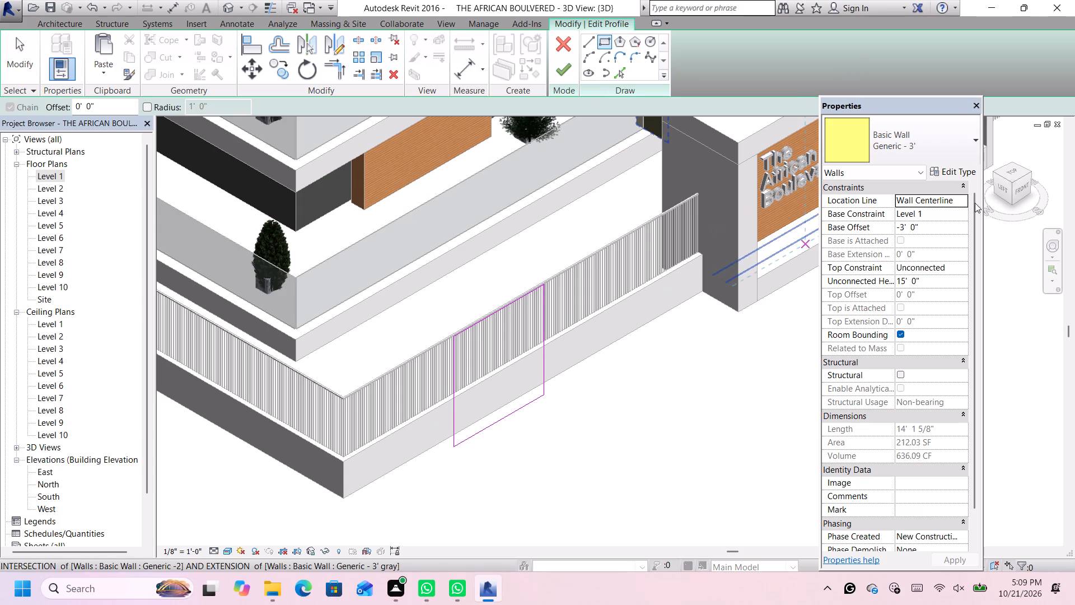
click(1025, 189)
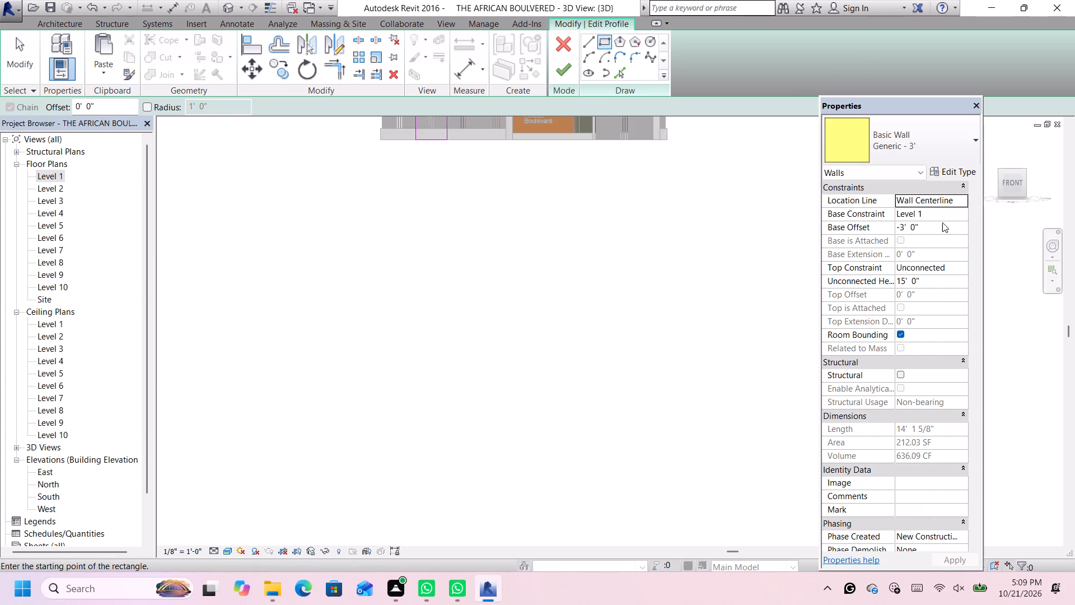
scroll(508, 414, up, 6)
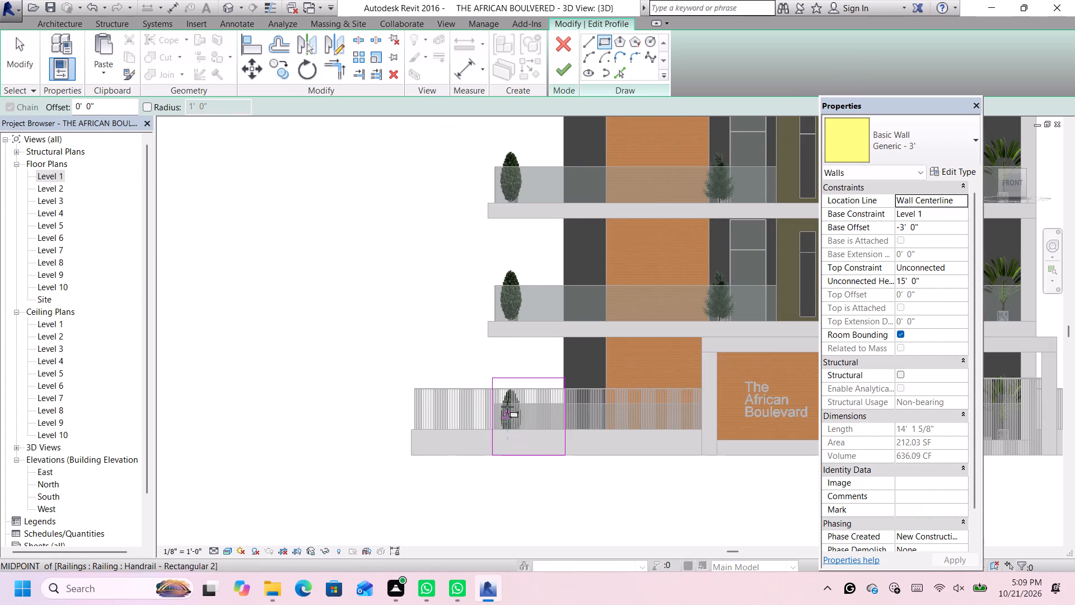
scroll(507, 407, up, 3)
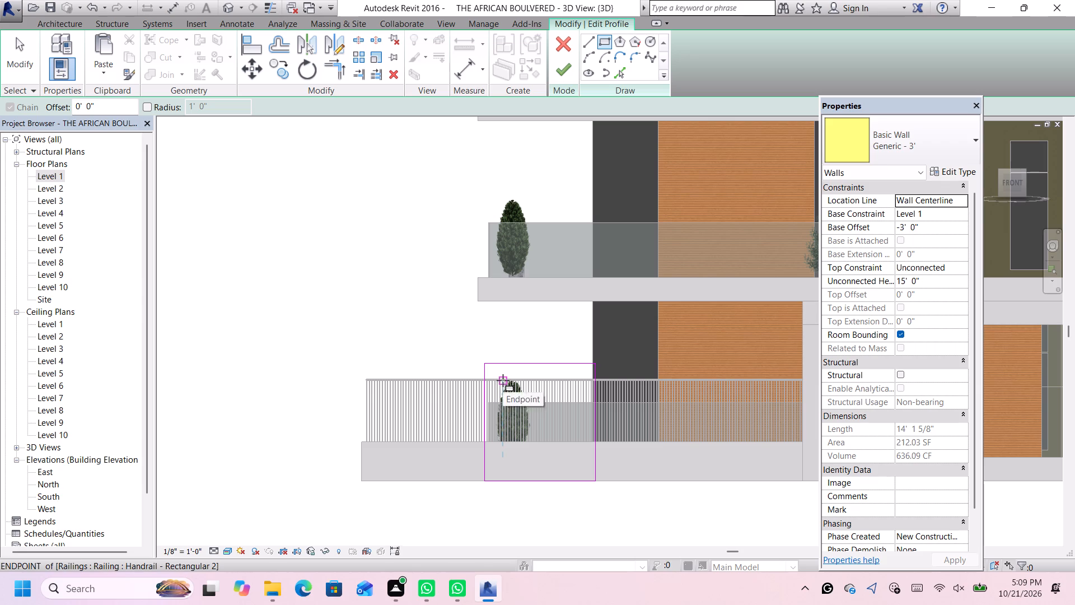
click(500, 379)
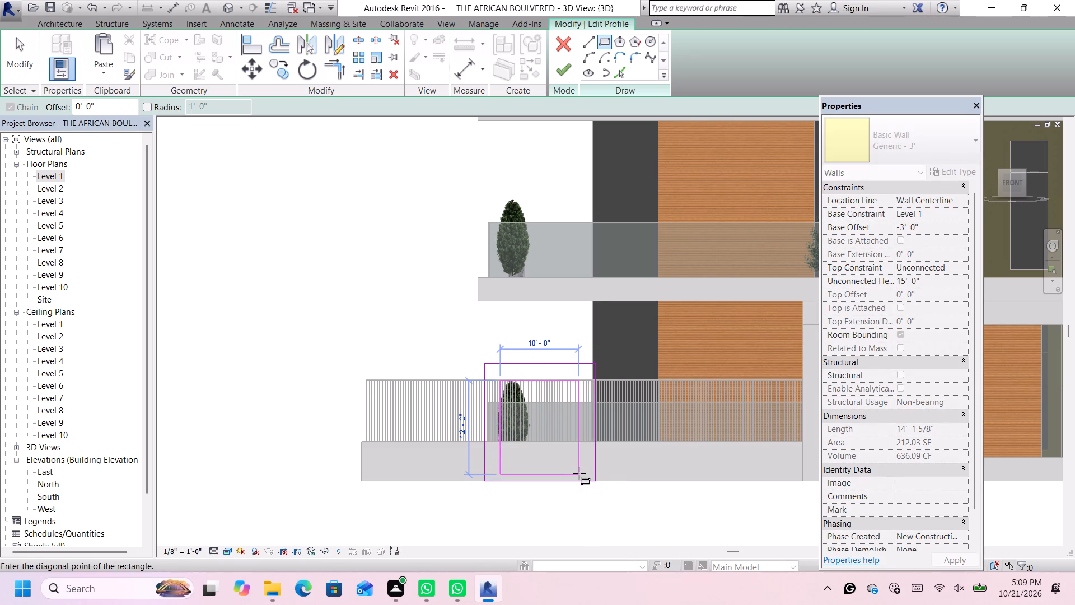
click(579, 473)
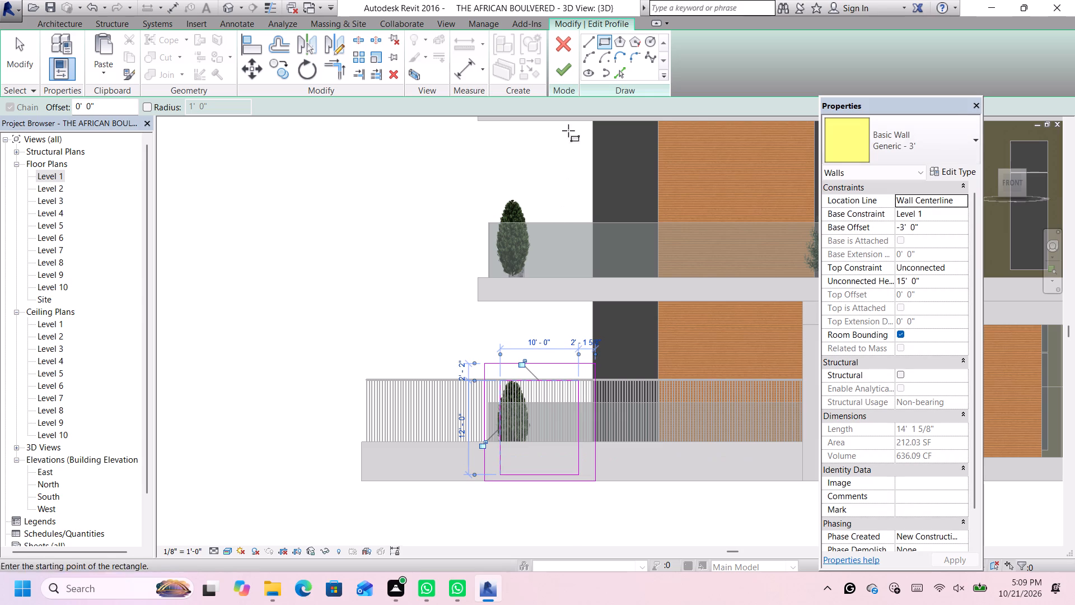
click(570, 77)
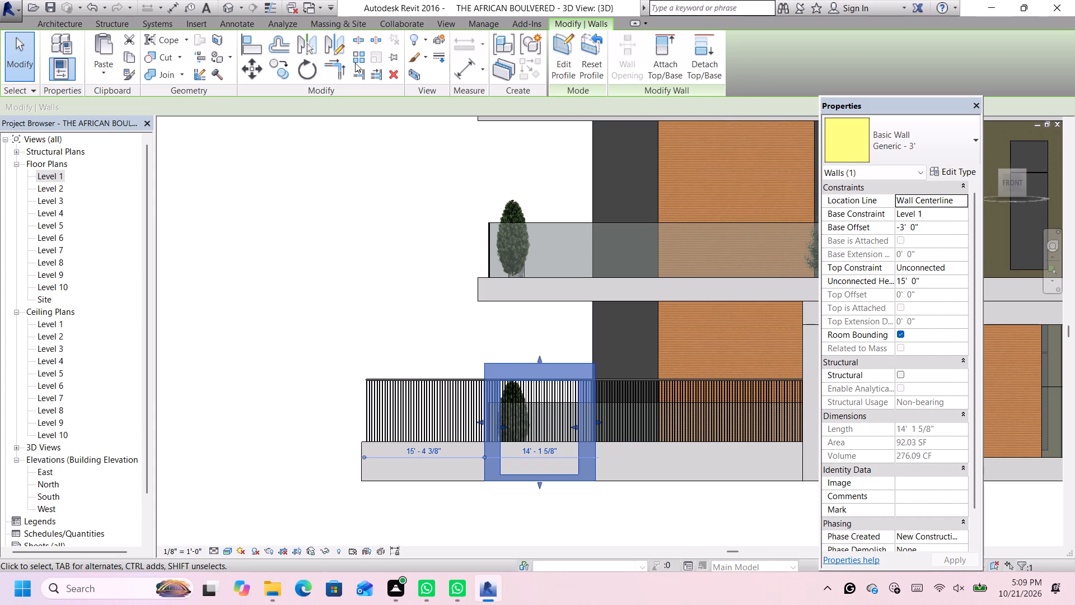
click(230, 10)
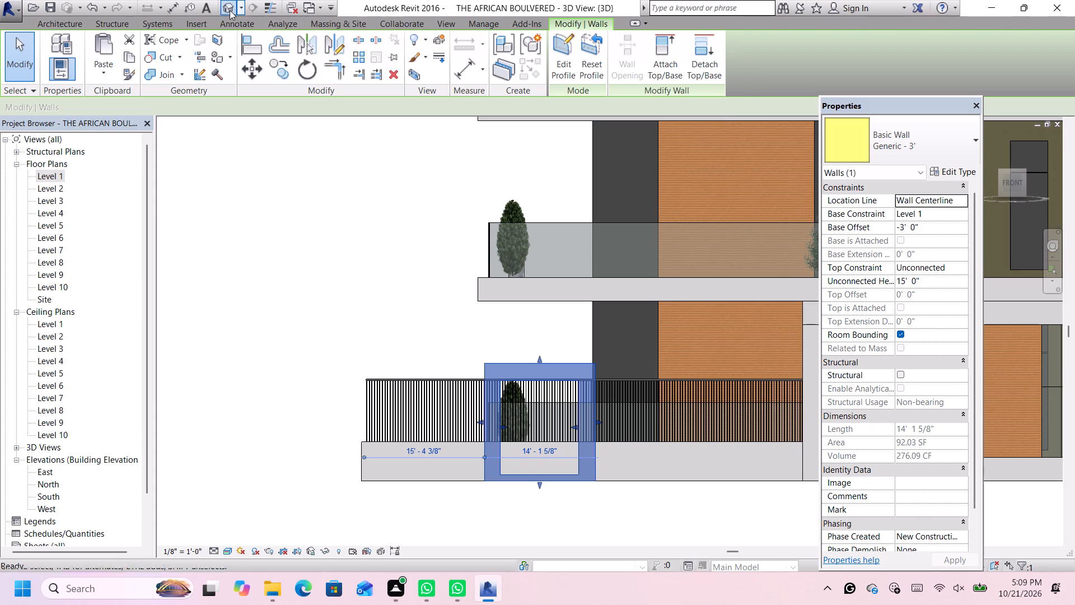
Examine the framed opening in the short front wall and the adjoining railings from several distances in 3D.
click(335, 281)
scroll(608, 399, down, 2)
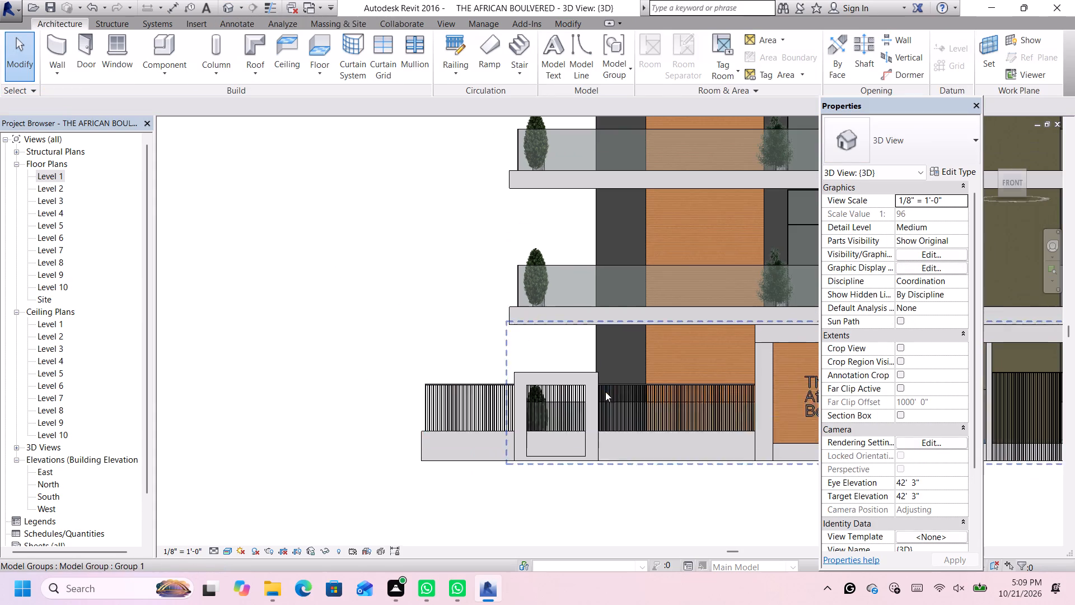
middle_drag(422, 345, 422, 347)
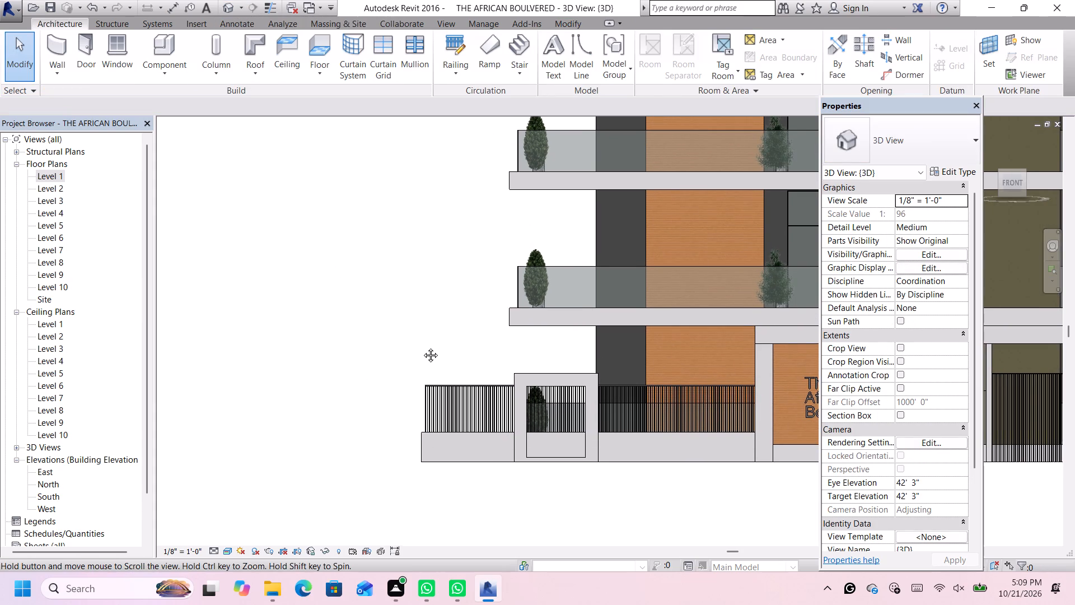
middle_drag(422, 347, 440, 384)
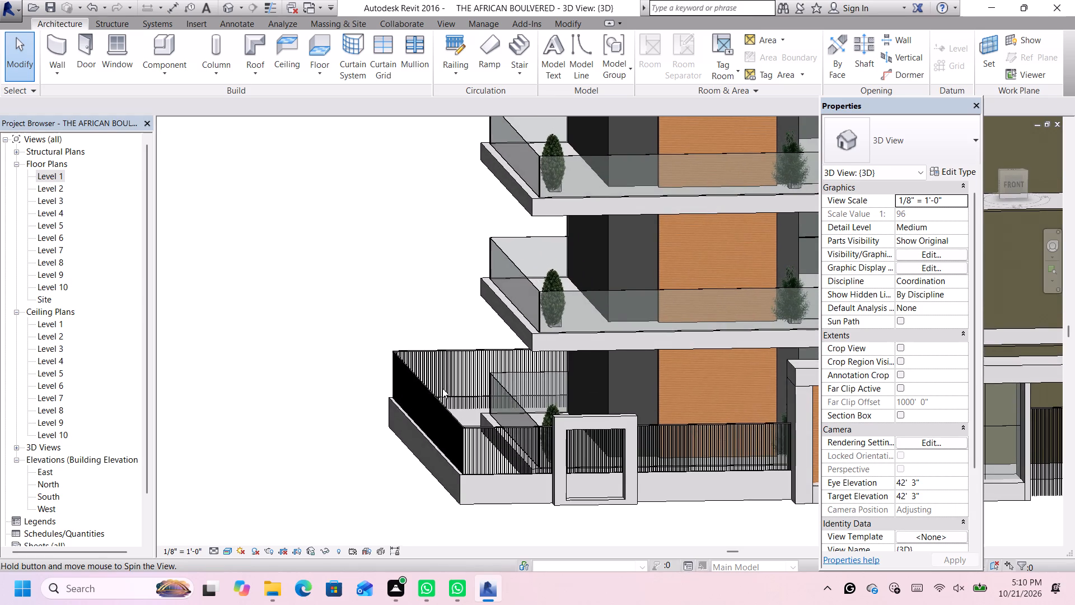
scroll(634, 449, down, 5)
scroll(680, 492, up, 1)
scroll(713, 472, down, 2)
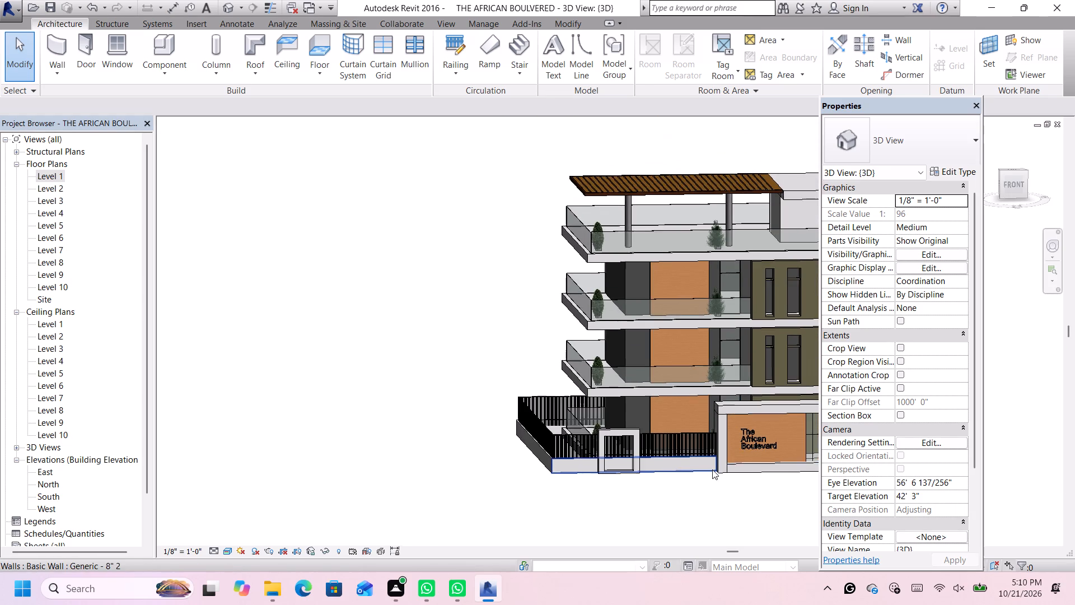
scroll(730, 482, up, 3)
middle_drag(681, 463, 671, 459)
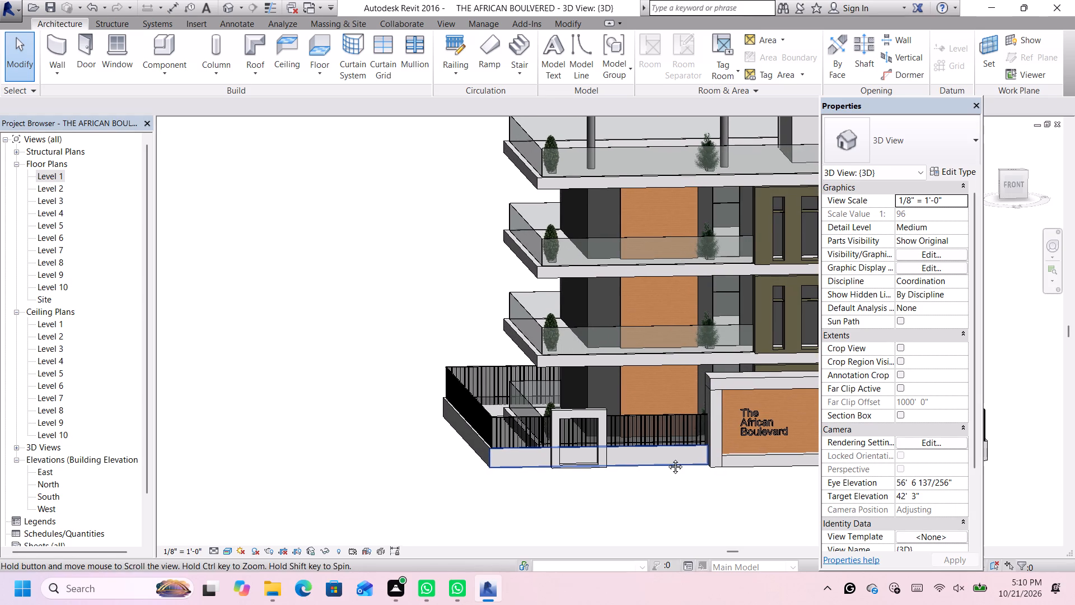
scroll(606, 462, up, 4)
scroll(555, 395, up, 5)
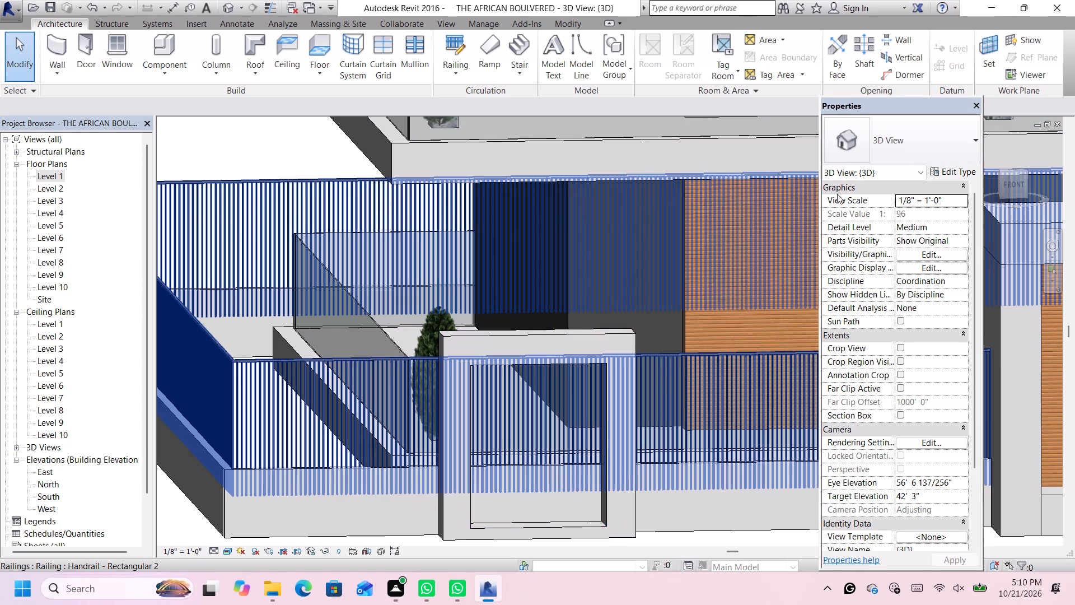
scroll(428, 221, down, 4)
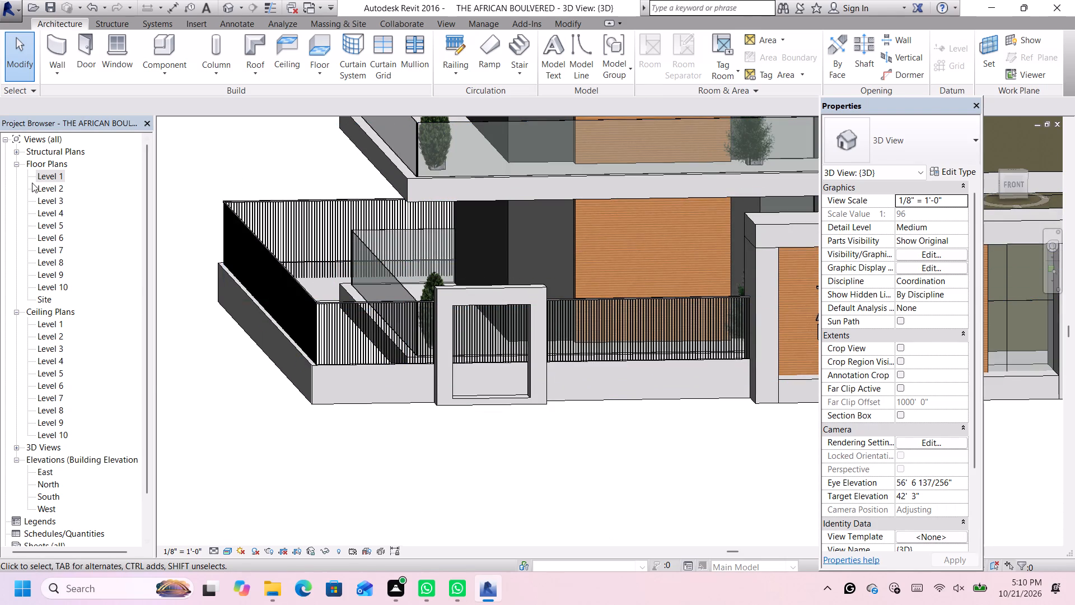
On the Level 1 floor plan, draw a 10' long Generic - 8" 2 wall between the two sides of the short frame wall.
double_click(38, 175)
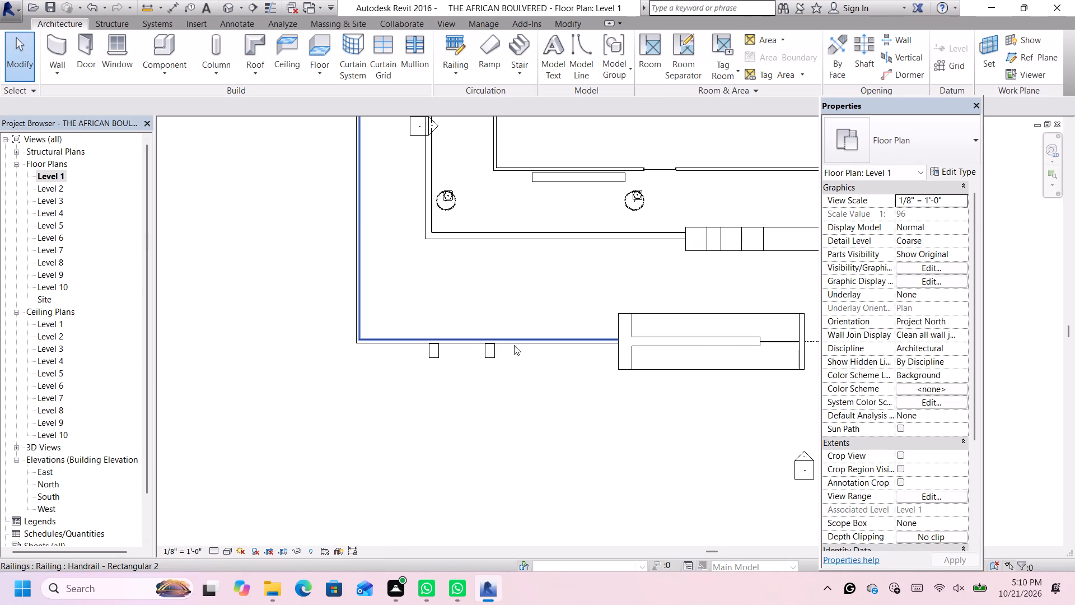
scroll(497, 345, up, 1)
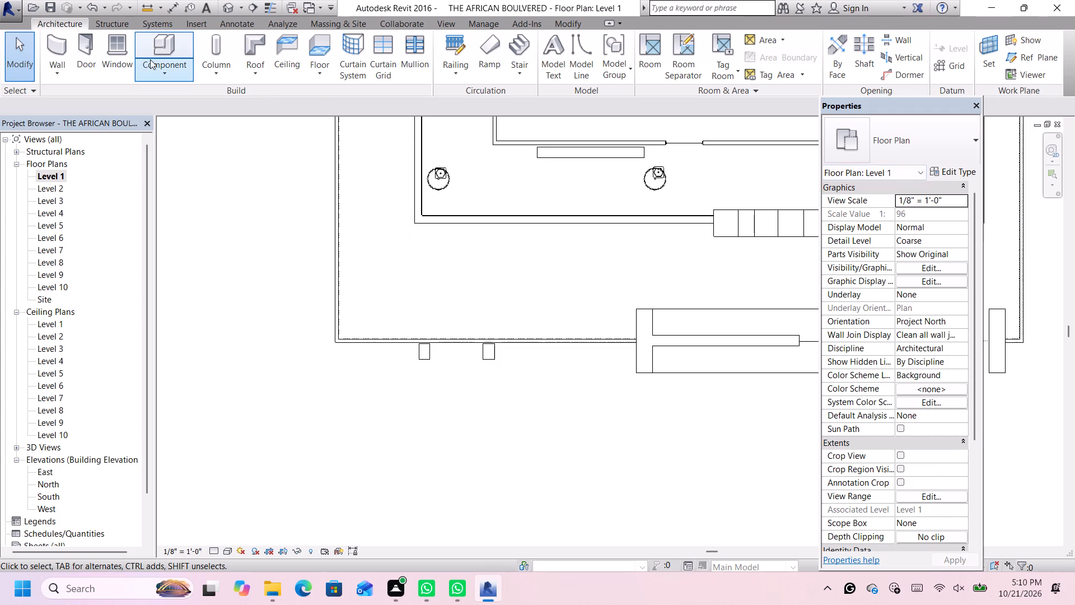
click(55, 46)
click(942, 143)
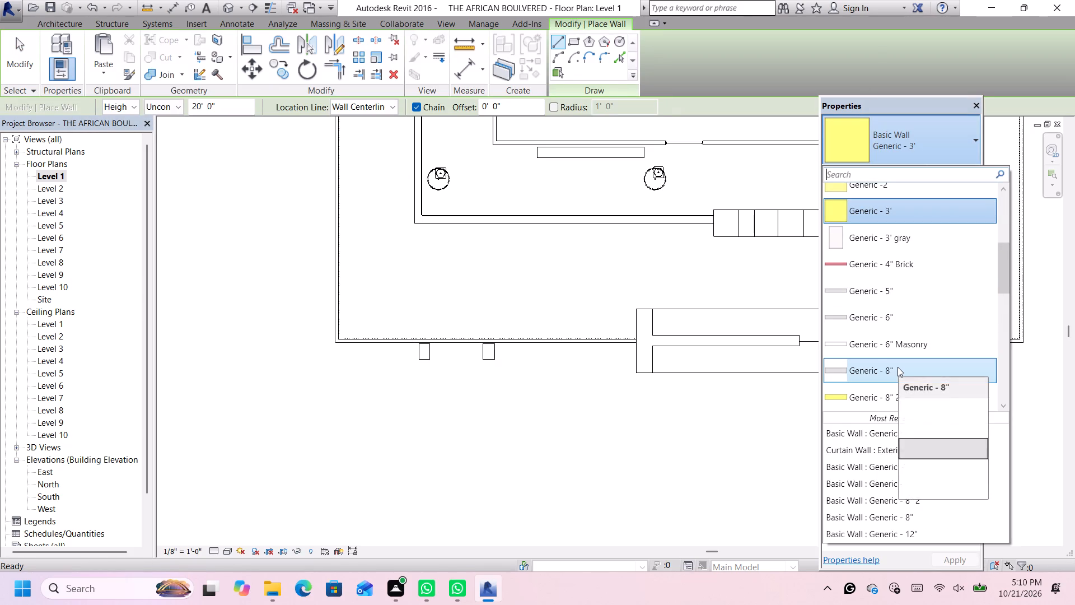
scroll(898, 367, down, 2)
click(900, 329)
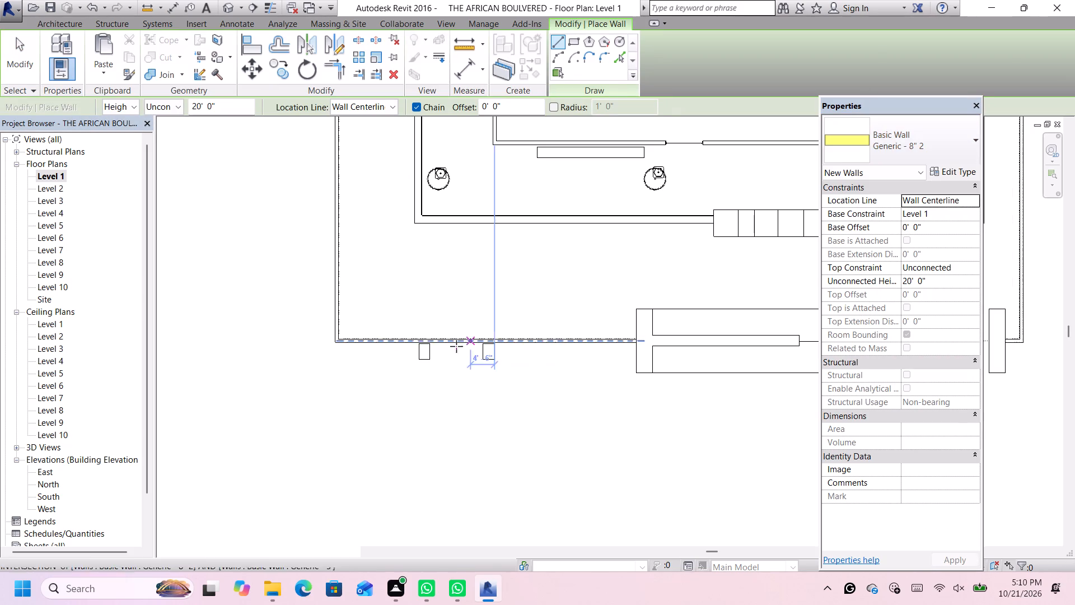
scroll(417, 335, up, 4)
click(442, 353)
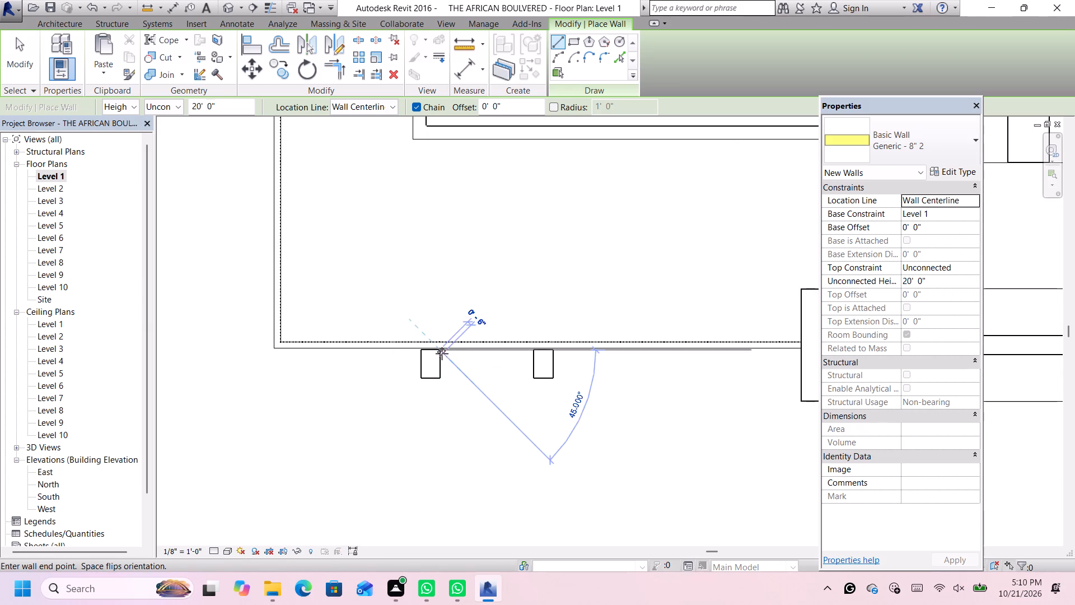
click(533, 348)
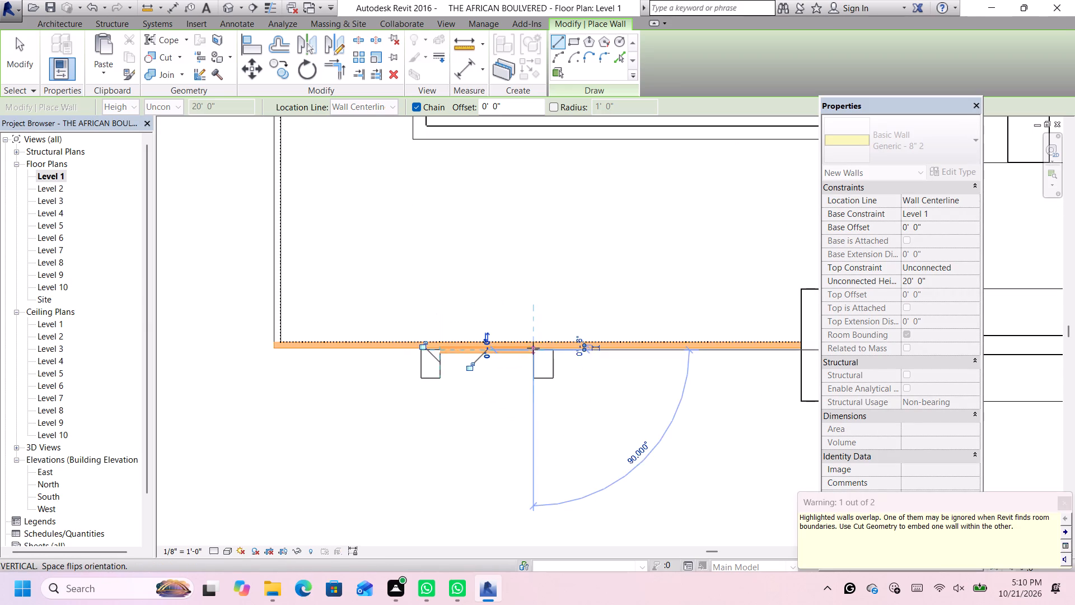
click(1069, 502)
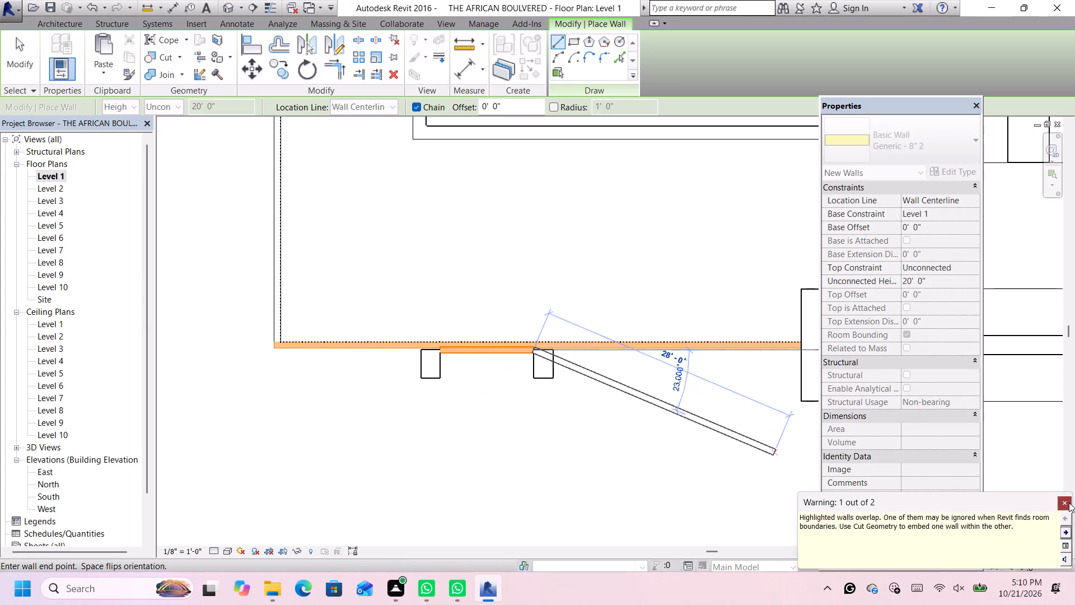
key(Escape)
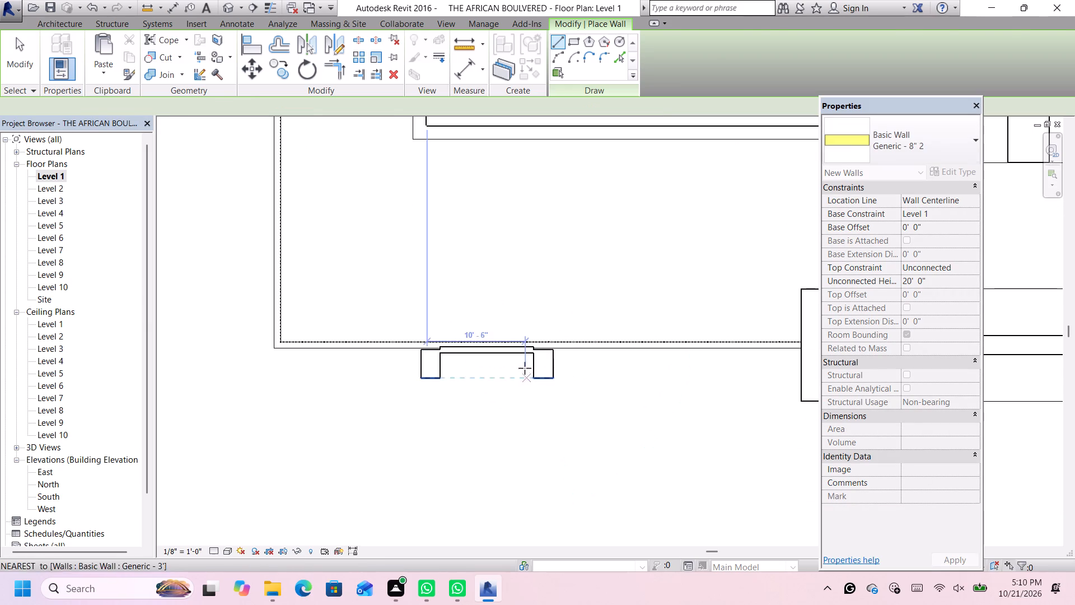
key(Escape)
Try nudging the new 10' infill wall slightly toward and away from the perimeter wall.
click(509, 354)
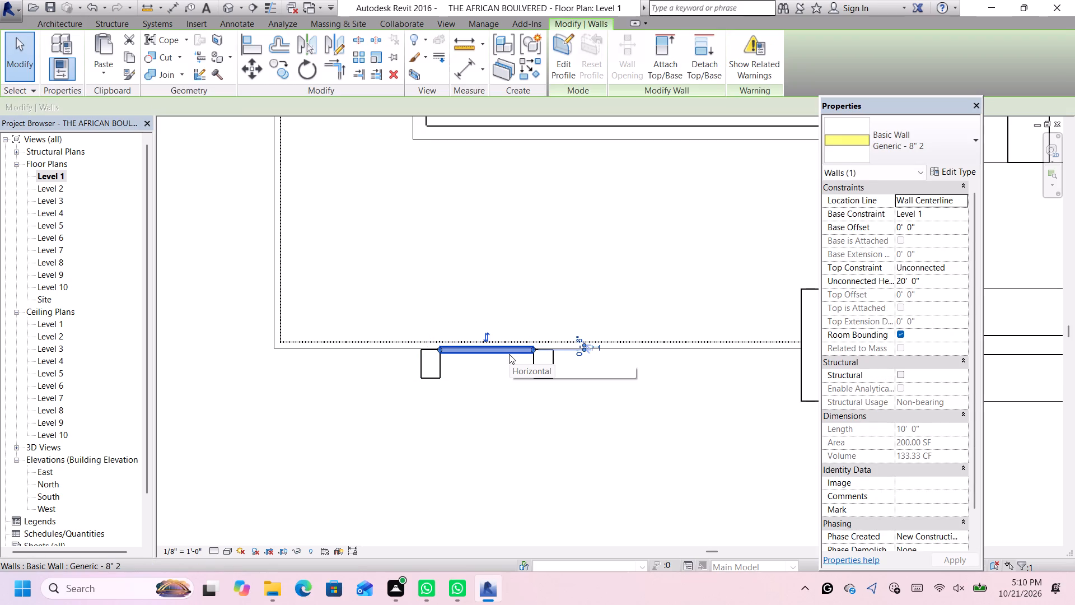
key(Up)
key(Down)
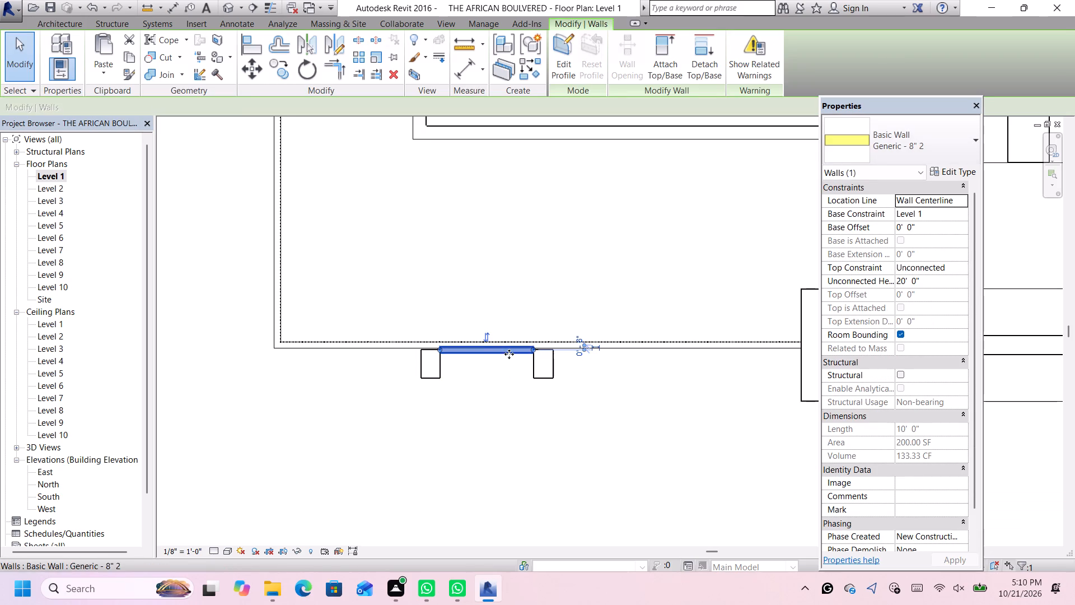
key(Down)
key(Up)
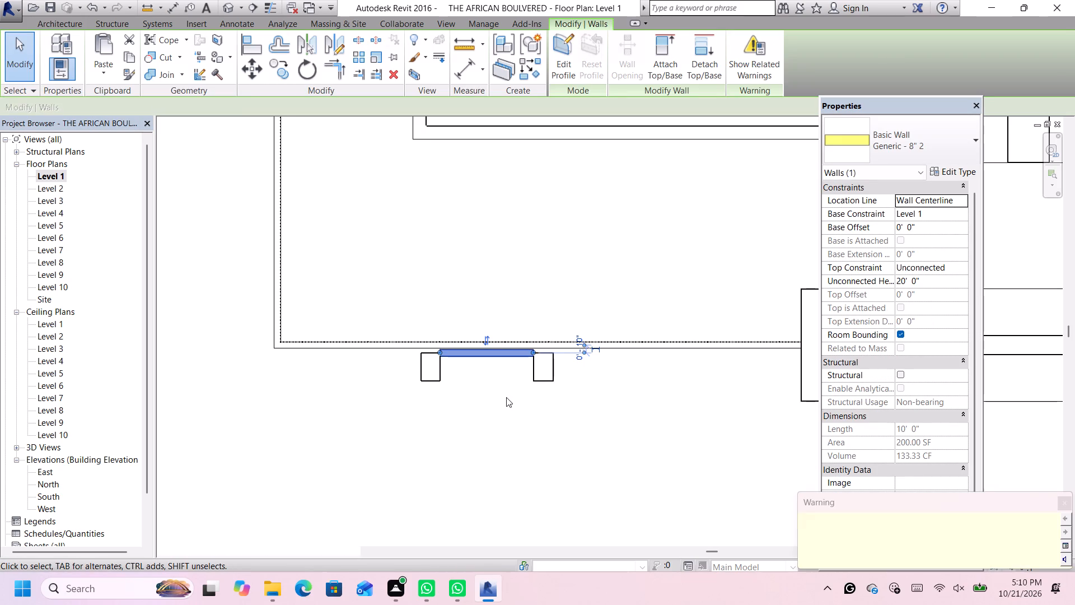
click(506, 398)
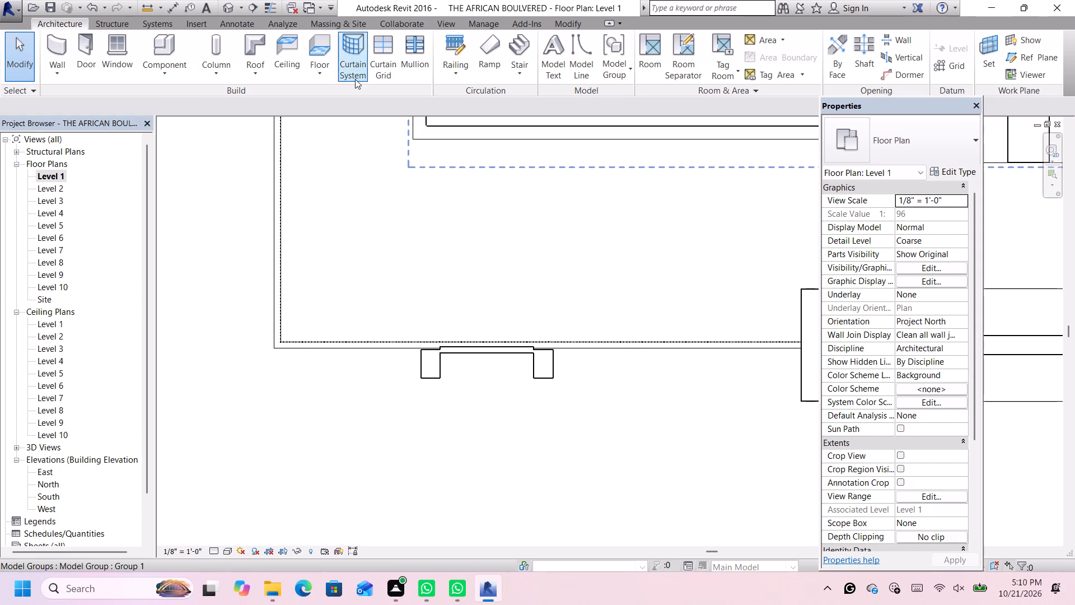
In the 3D view, set the Generic - 8" 2 infill wall's base offset to -3' 0".
click(224, 1)
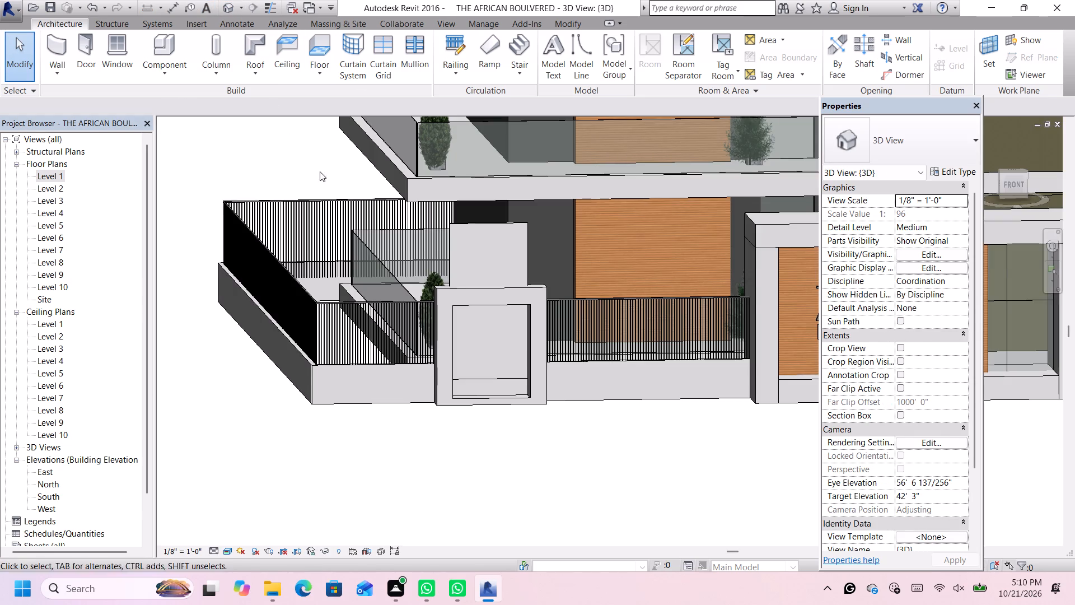
click(510, 224)
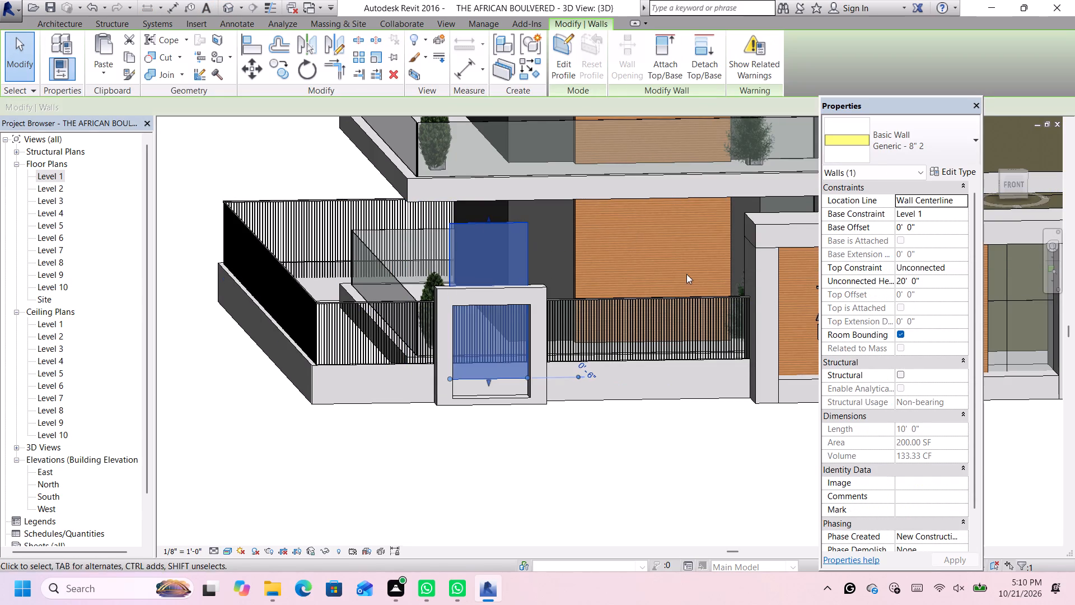
click(937, 224)
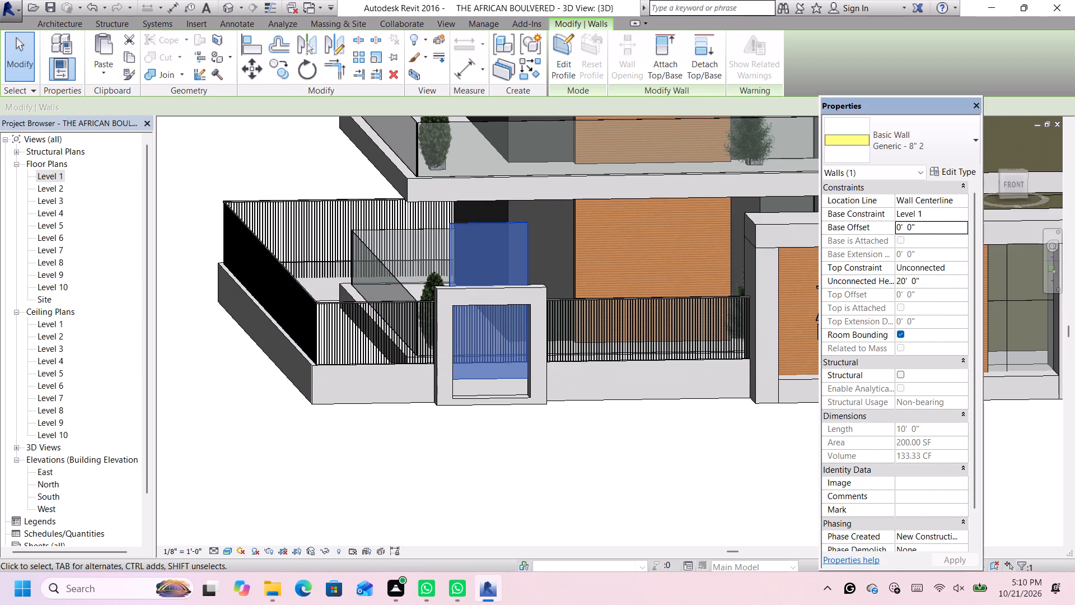
key(BackSpace)
text(-3)
key(apostrophe)
key(Return)
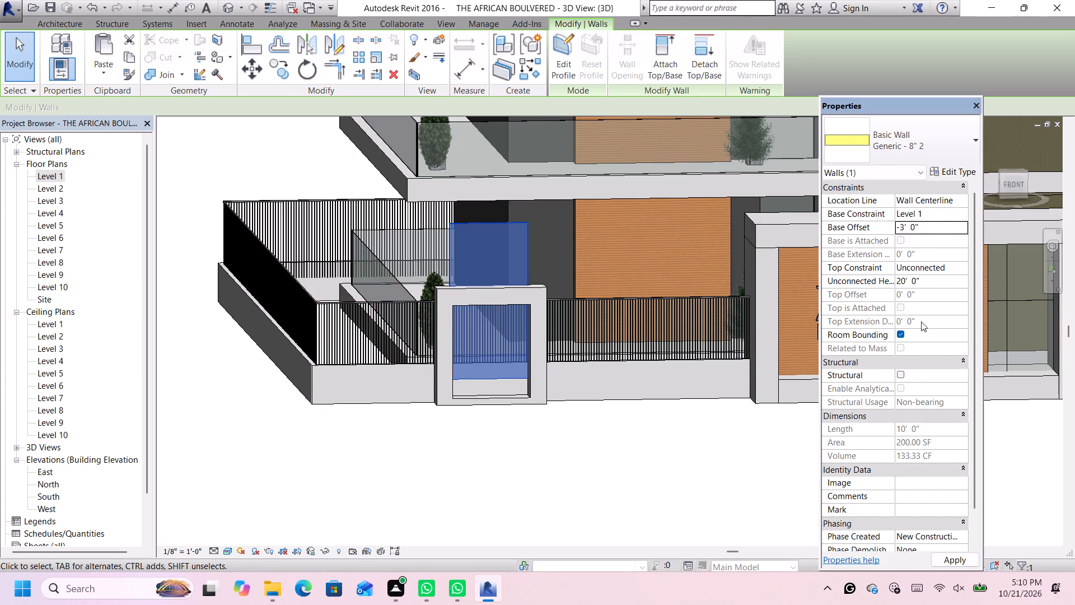
Set the infill wall's unconnected height to 15' 0".
click(931, 281)
key(BackSpace)
text(15')
key(Return)
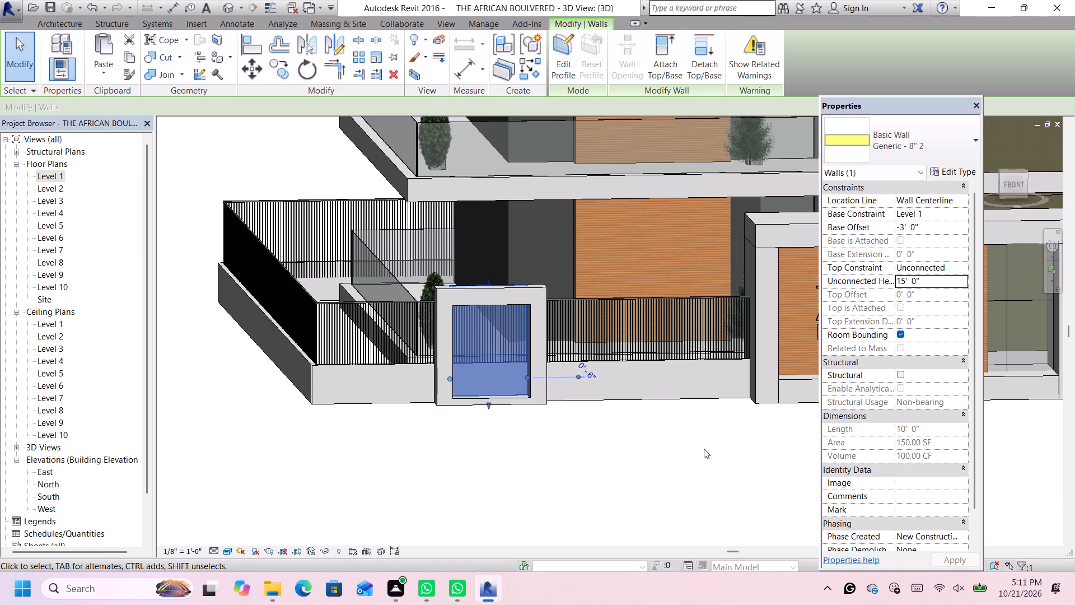
key(Return)
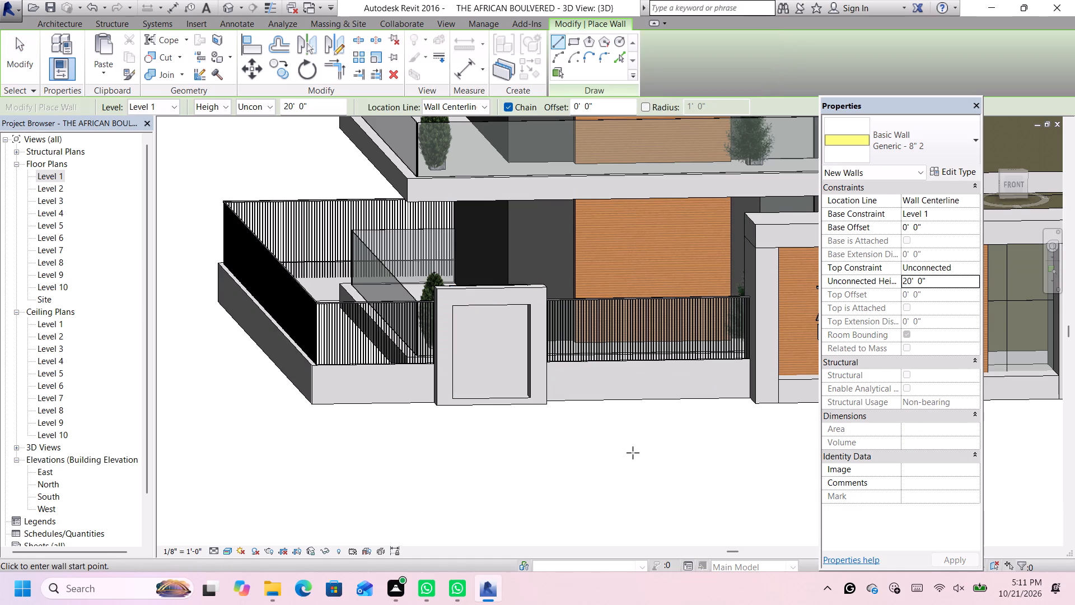
key(Escape)
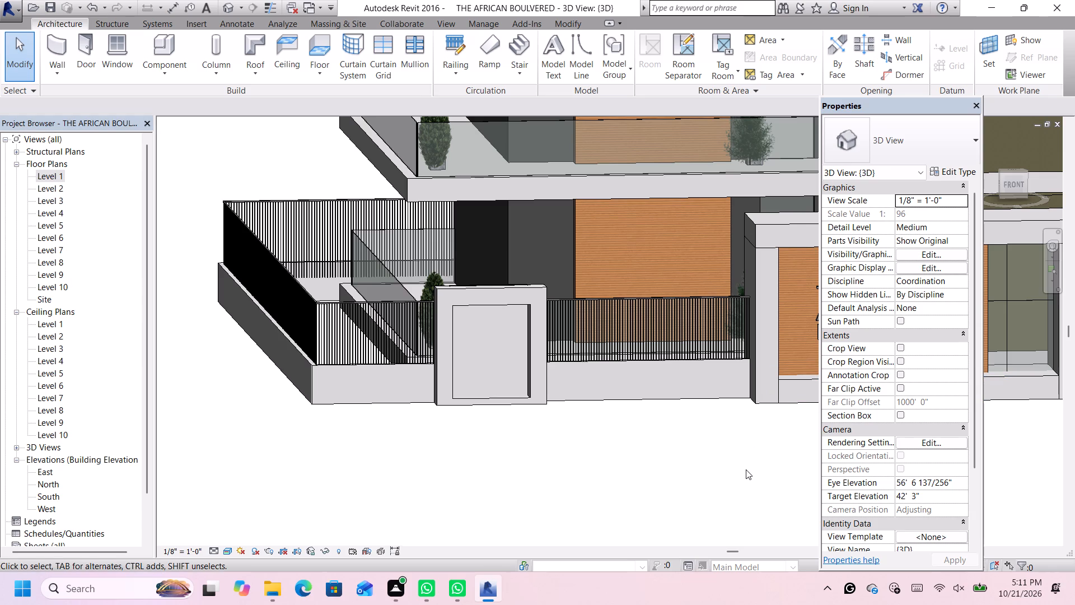
Examine the filled frame, the front perimeter and the whole building up to the roof pergola in 3D.
scroll(745, 470, down, 1)
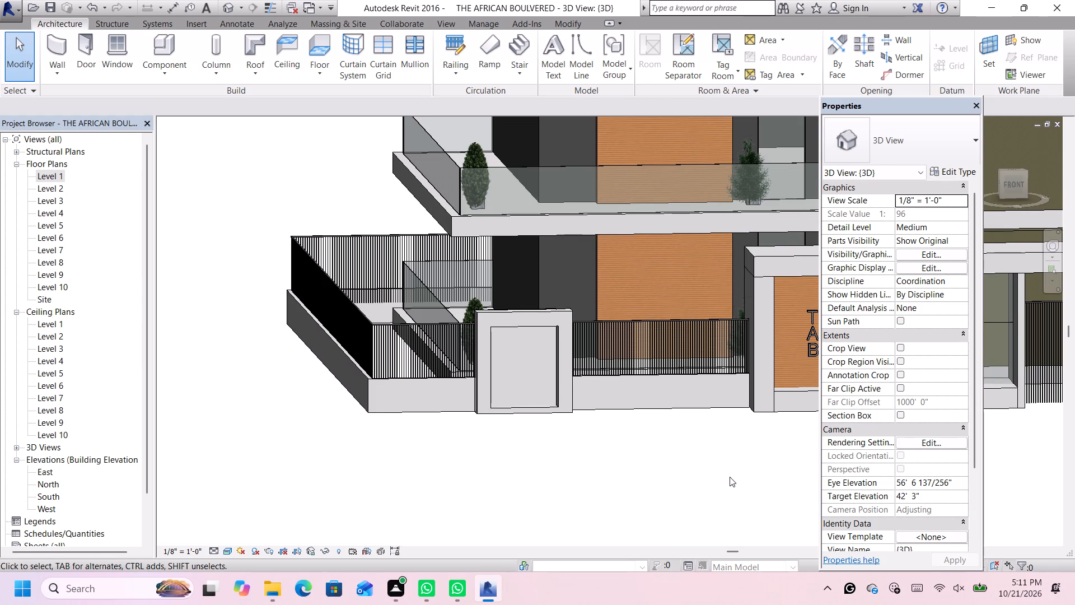
click(661, 468)
scroll(602, 474, up, 1)
click(577, 459)
scroll(581, 460, down, 5)
scroll(671, 449, down, 2)
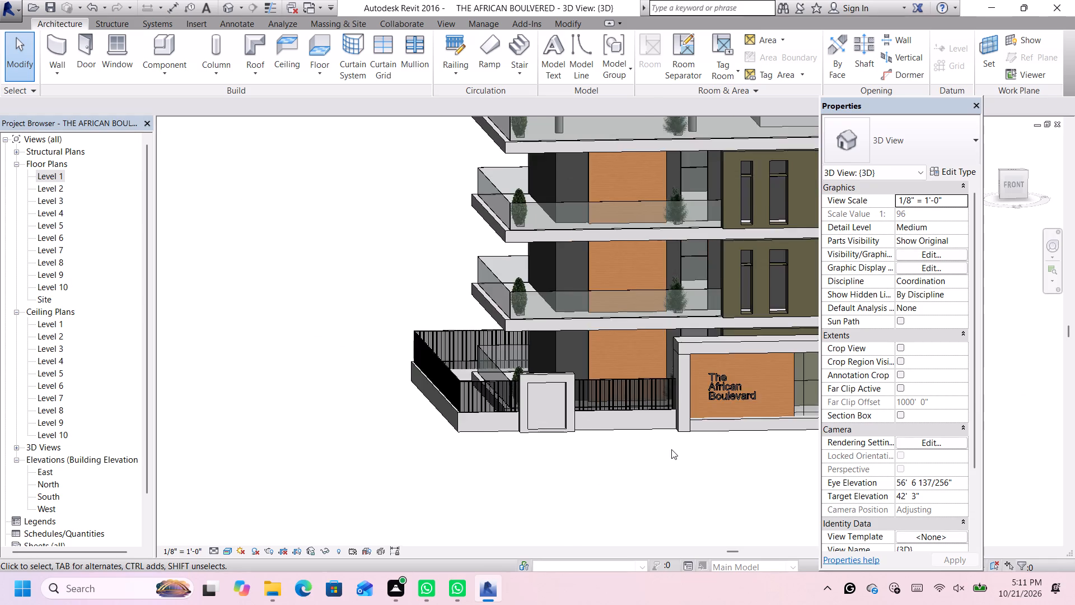
middle_drag(742, 467, 671, 451)
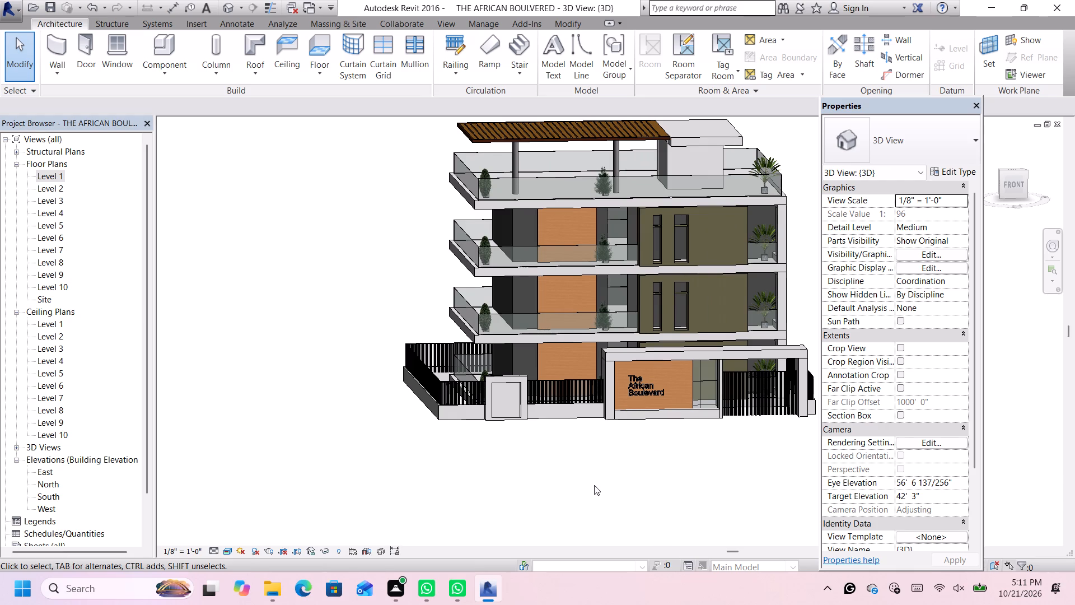
middle_drag(763, 439, 758, 440)
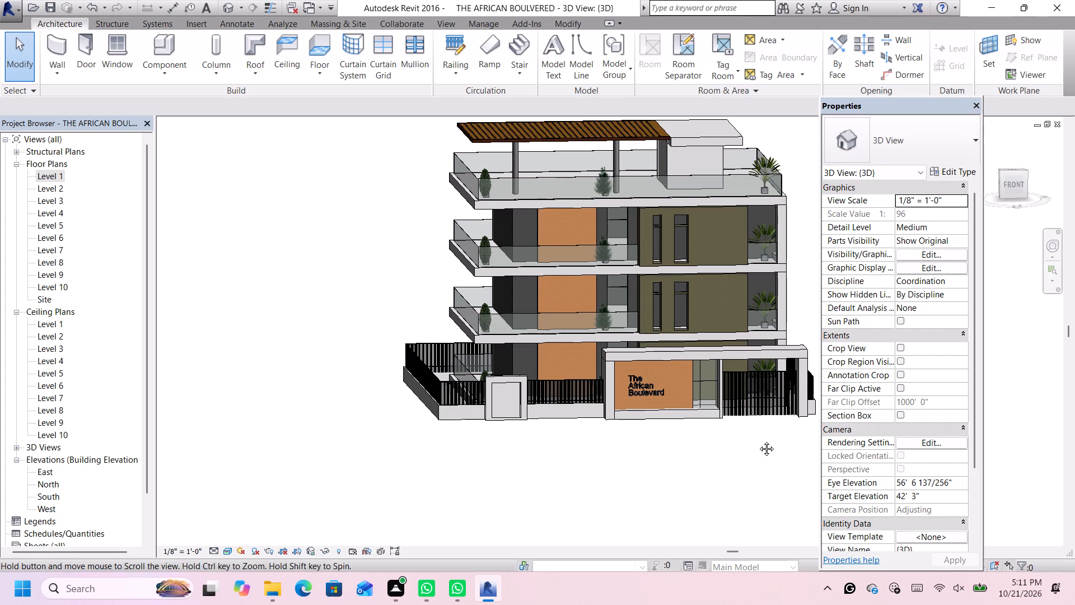
middle_drag(758, 440, 646, 510)
scroll(441, 176, up, 5)
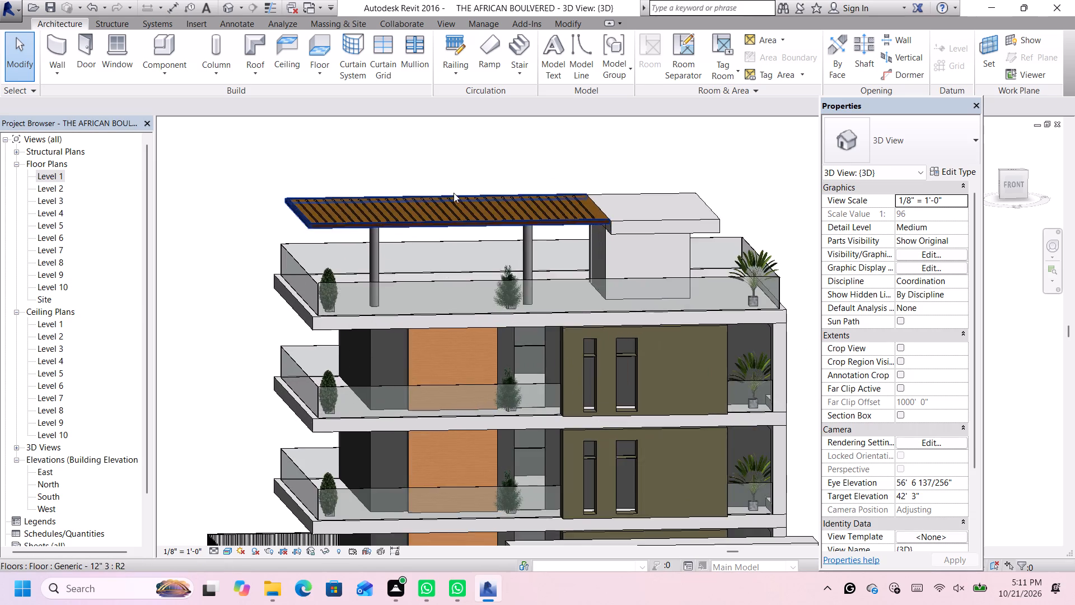
Open the layer material of the roof pergola's Generic - 12" 2 floor type for editing, together with the appearance asset library.
scroll(493, 199, up, 1)
scroll(582, 193, up, 3)
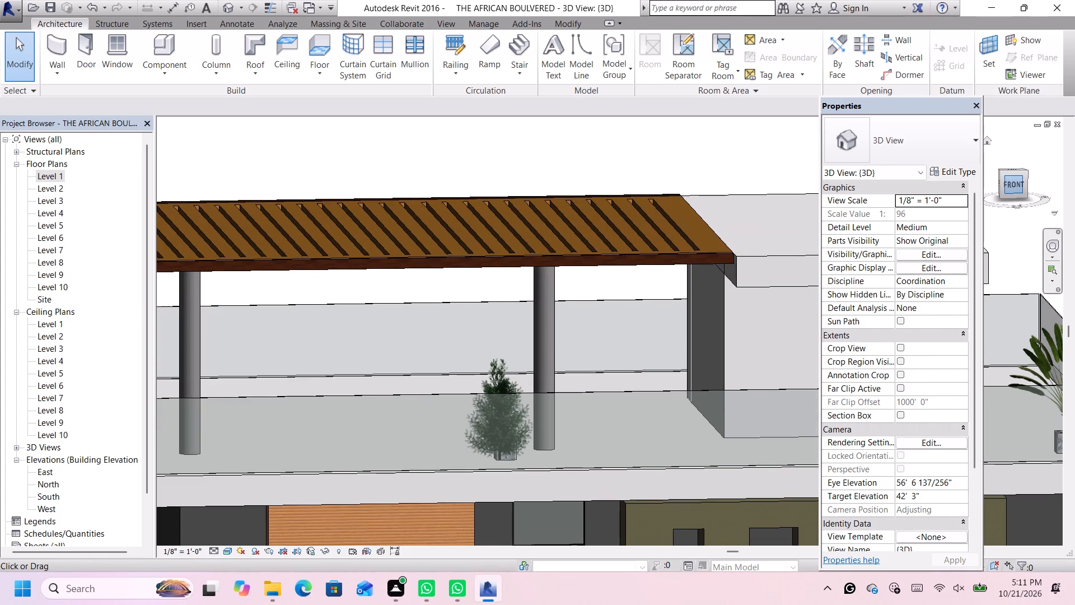
click(1026, 171)
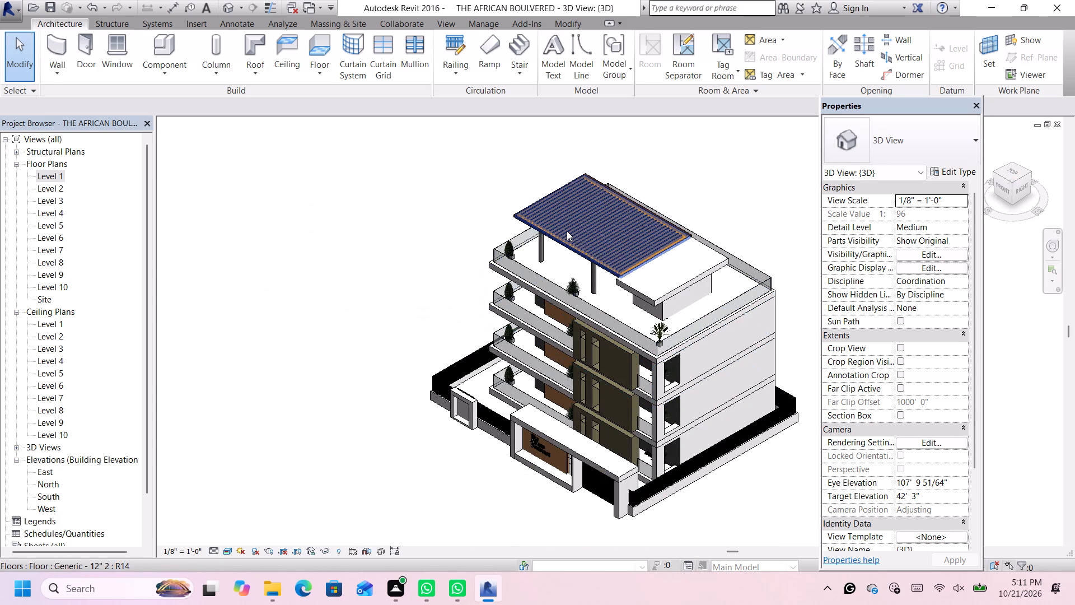
click(567, 231)
click(953, 174)
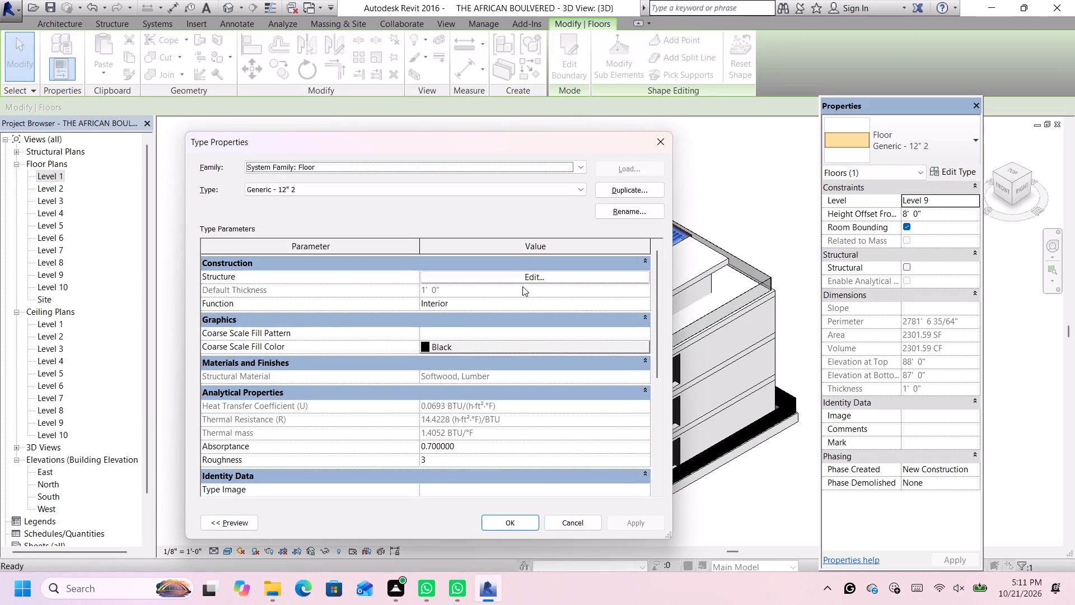
click(537, 278)
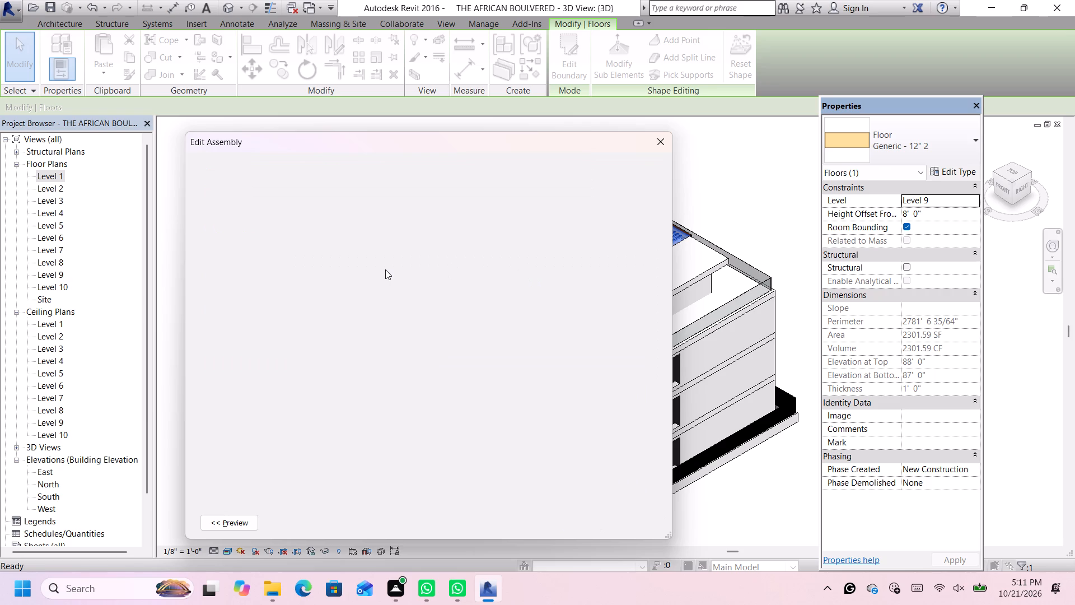
click(387, 274)
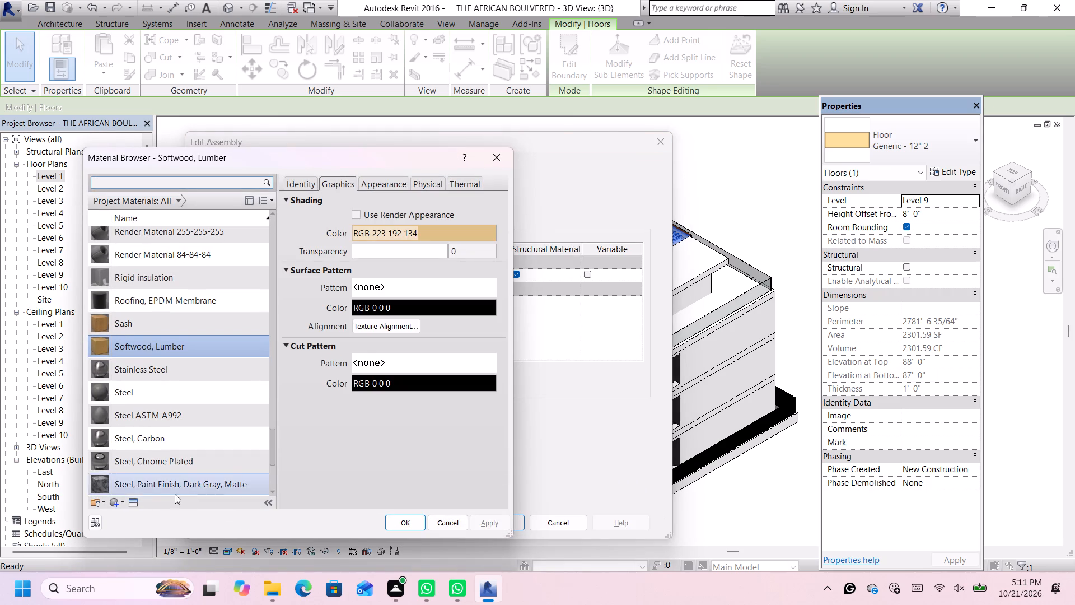
click(134, 504)
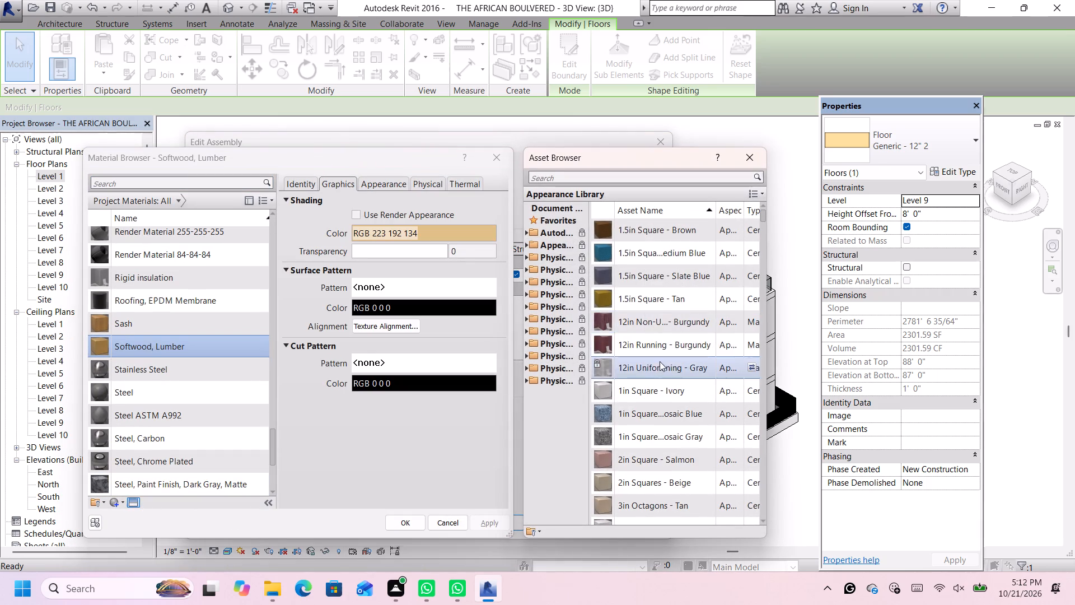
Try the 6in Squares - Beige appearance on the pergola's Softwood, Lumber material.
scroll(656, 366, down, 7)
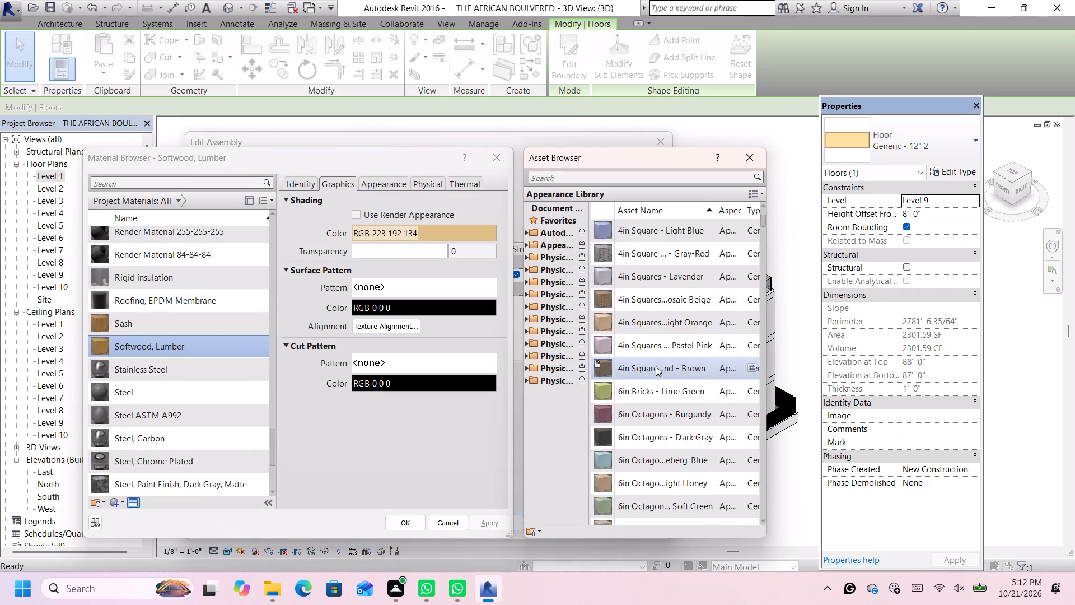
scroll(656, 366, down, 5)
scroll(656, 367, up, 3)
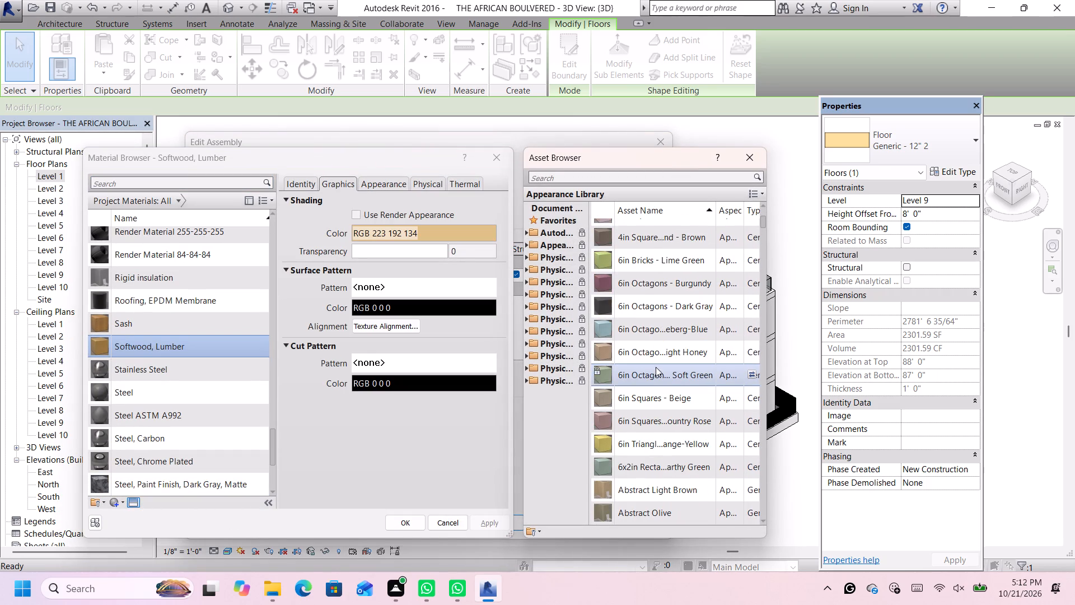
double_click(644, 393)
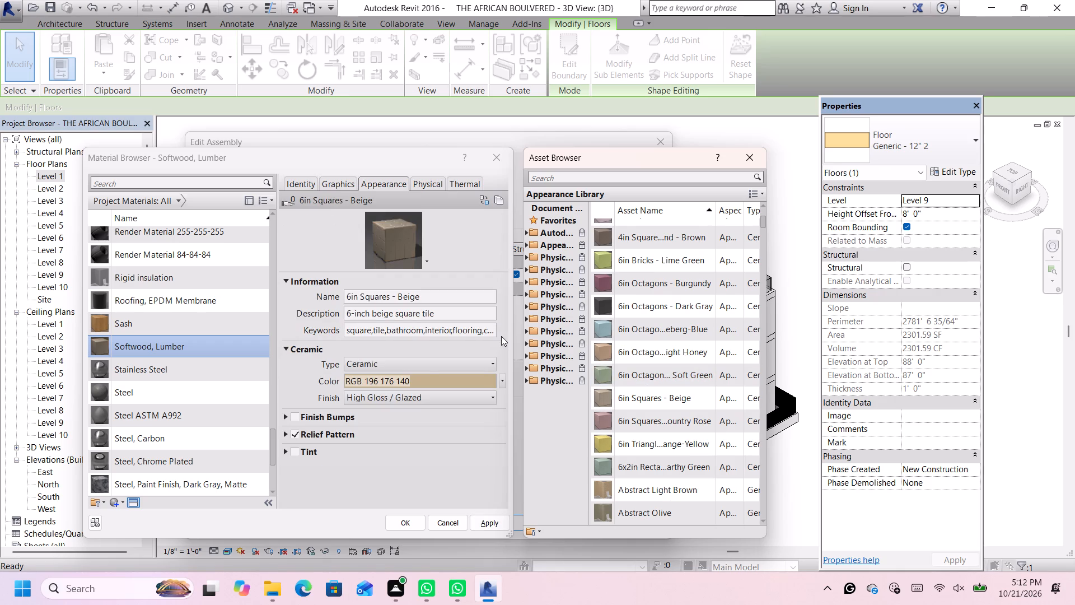
Give the pergola's Softwood, Lumber material the Ash Door appearance and accept the floor type's changes.
scroll(679, 370, down, 5)
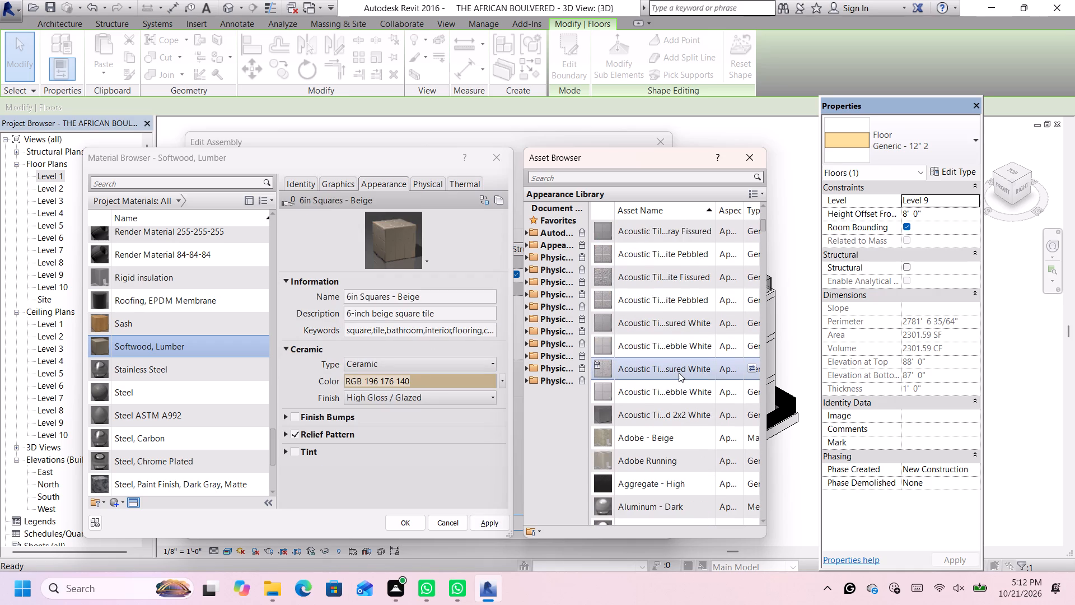
scroll(644, 467, down, 8)
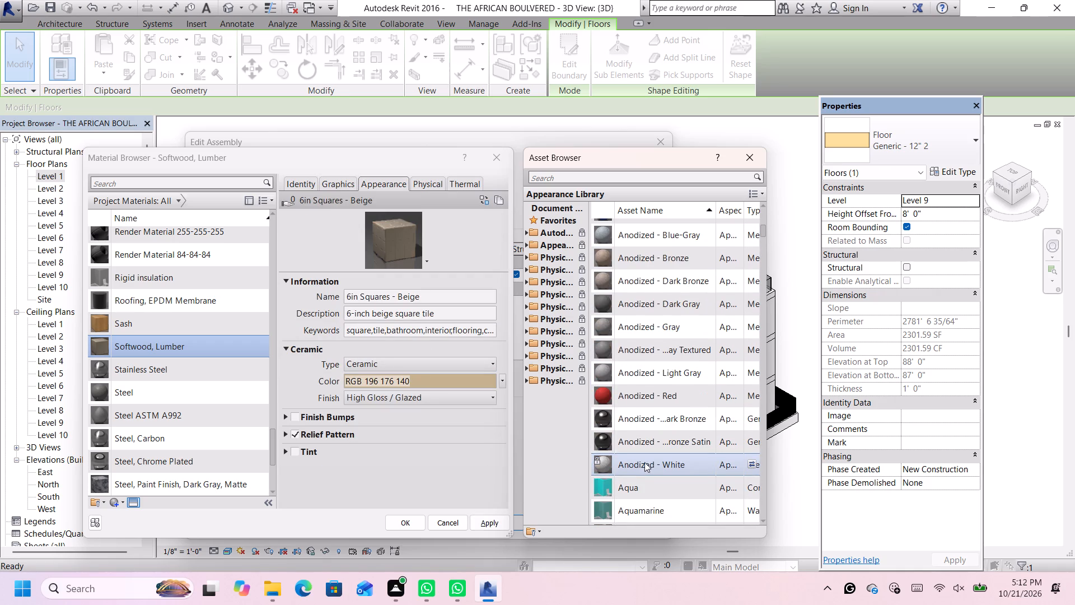
scroll(645, 461, down, 4)
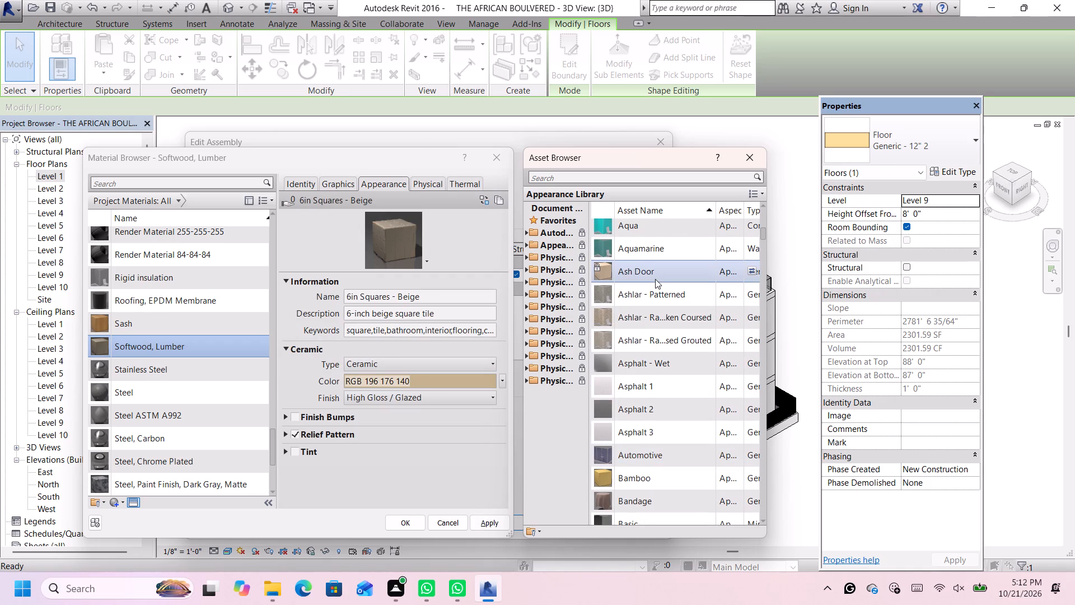
click(656, 275)
click(656, 274)
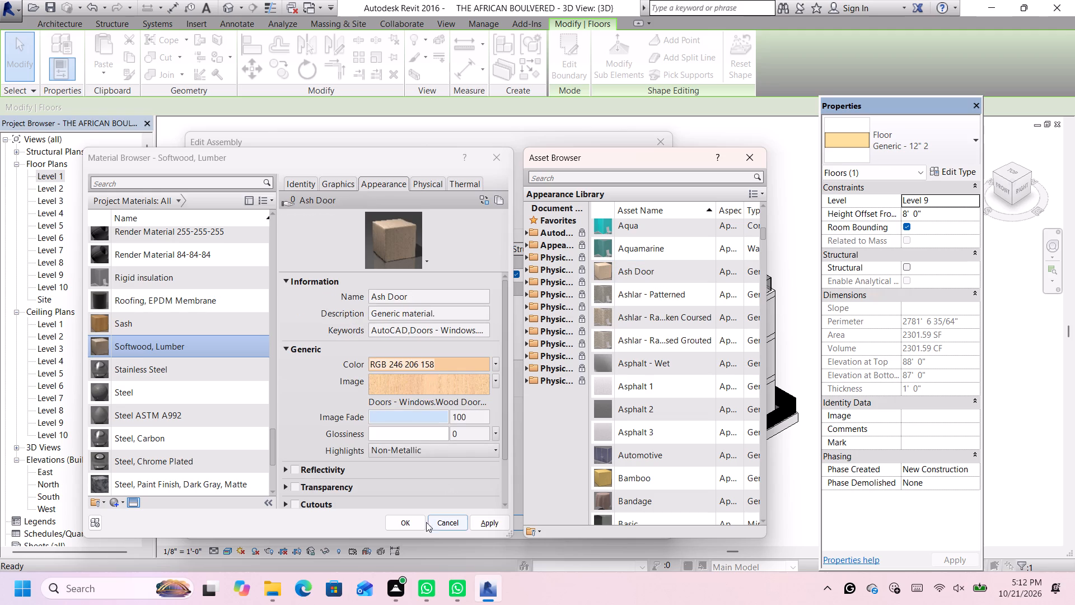
click(409, 523)
click(498, 524)
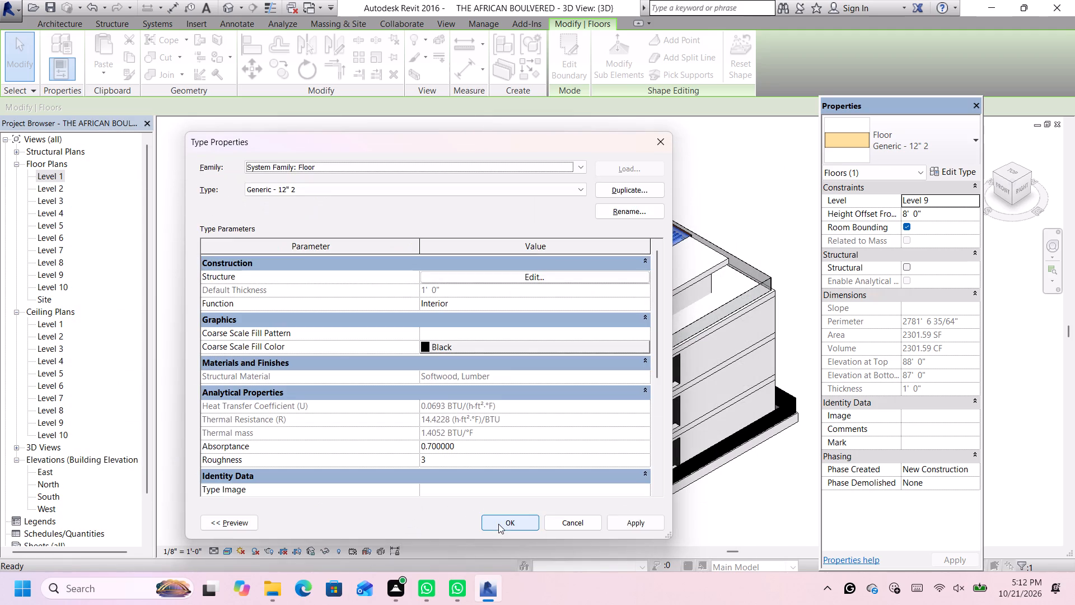
click(498, 524)
click(460, 524)
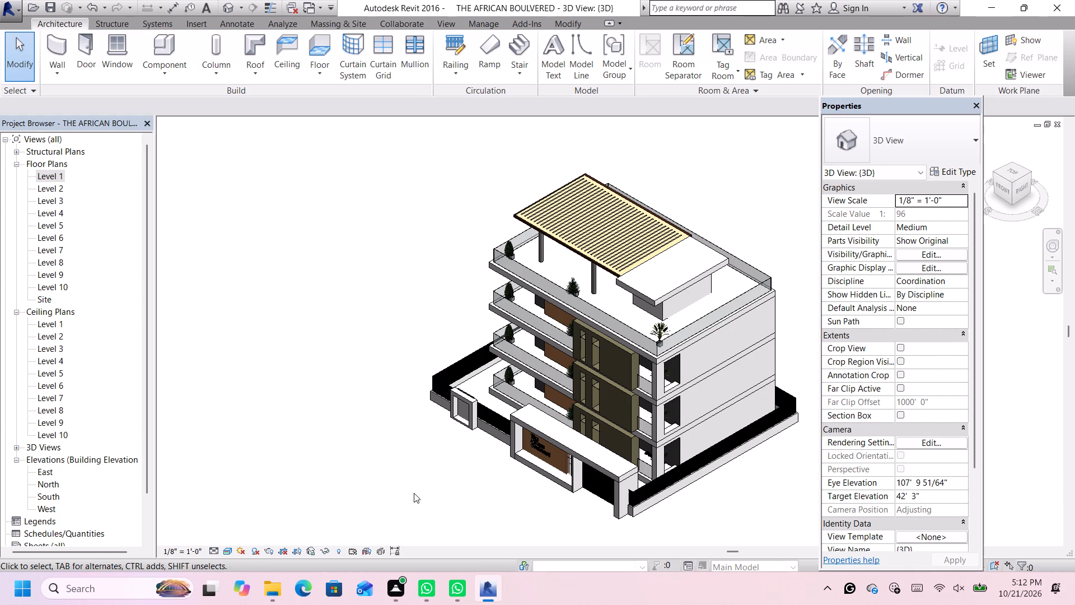
Examine the recoloured roof pergola, the name wall and the front perimeter from several angles in 3D.
scroll(413, 494, down, 1)
scroll(541, 476, up, 2)
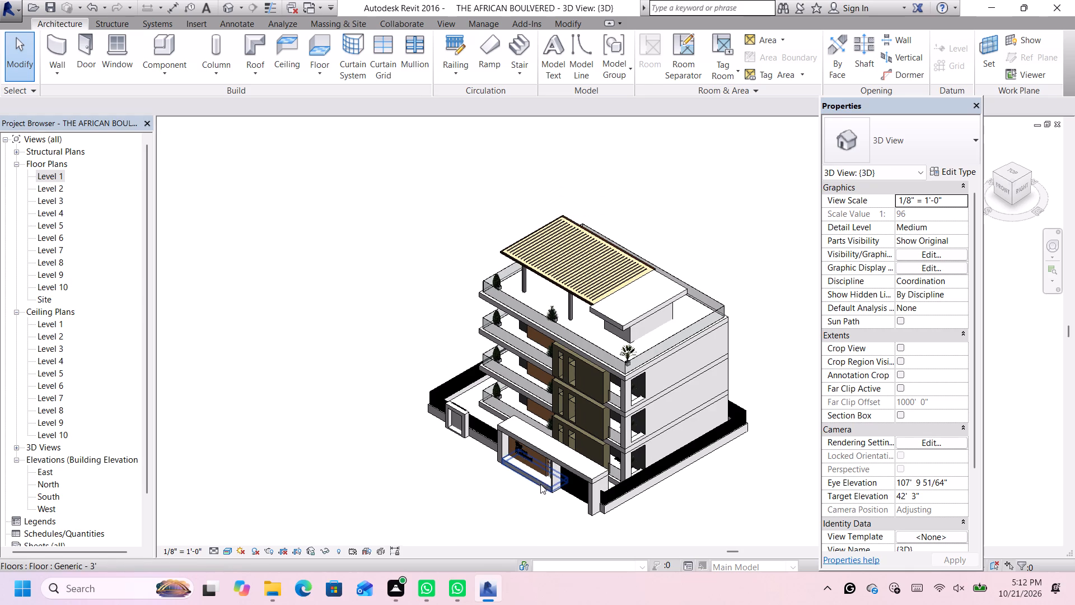
scroll(540, 484, up, 2)
middle_drag(499, 515, 499, 509)
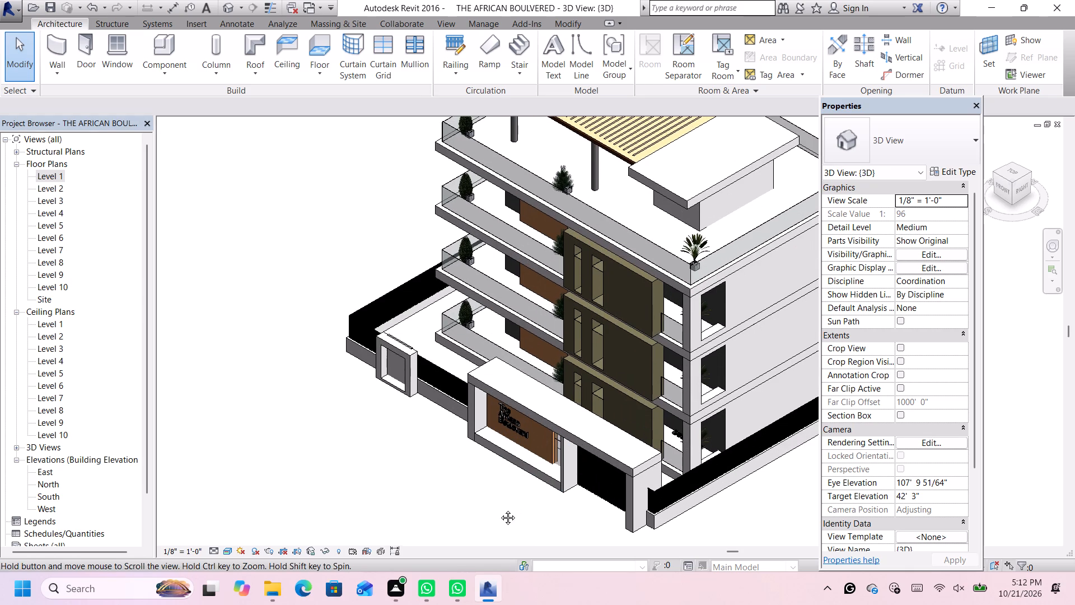
middle_drag(499, 509, 499, 449)
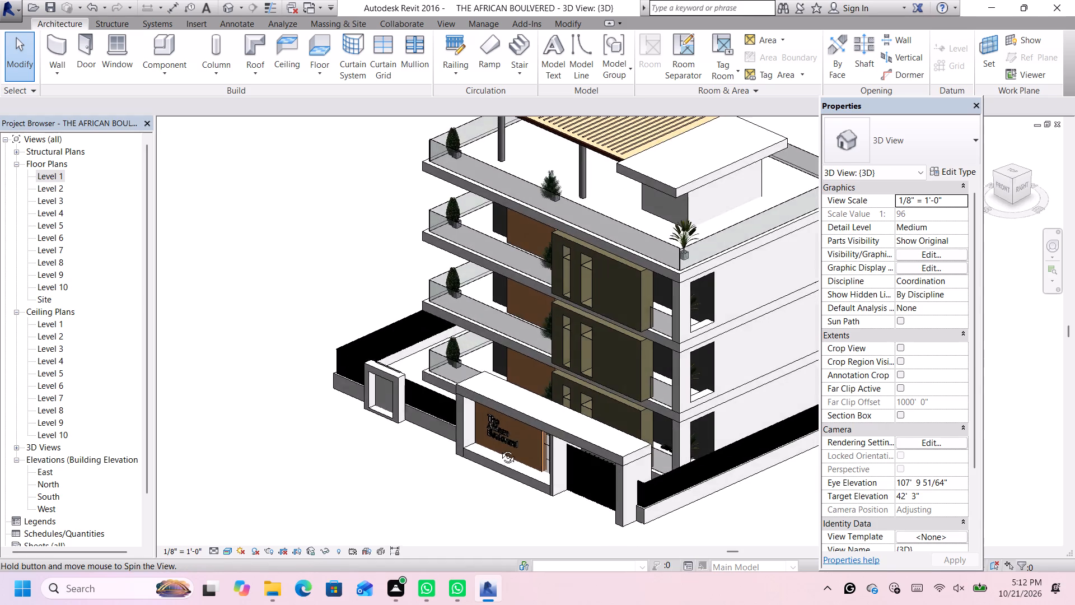
middle_drag(499, 449, 516, 418)
scroll(519, 463, down, 5)
scroll(458, 495, up, 1)
middle_drag(458, 495, 652, 485)
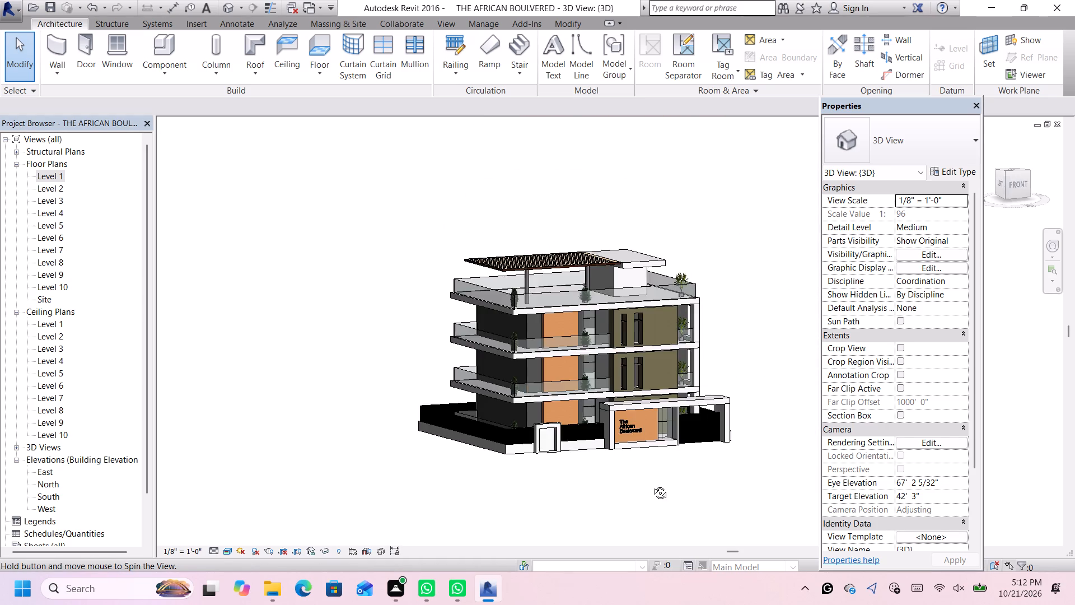
middle_drag(652, 485, 596, 478)
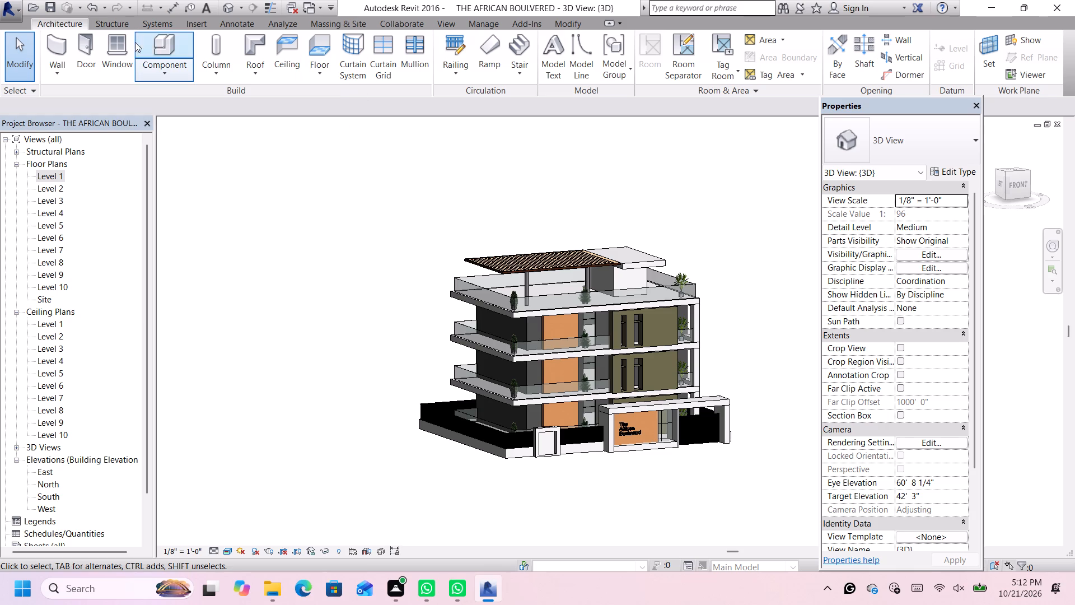
Start a planting component on Level 1, trying the Colorado Spruce - 13', Australian Tree Furn - 6' and Buddha Belly Bamboo - 5' types.
click(216, 72)
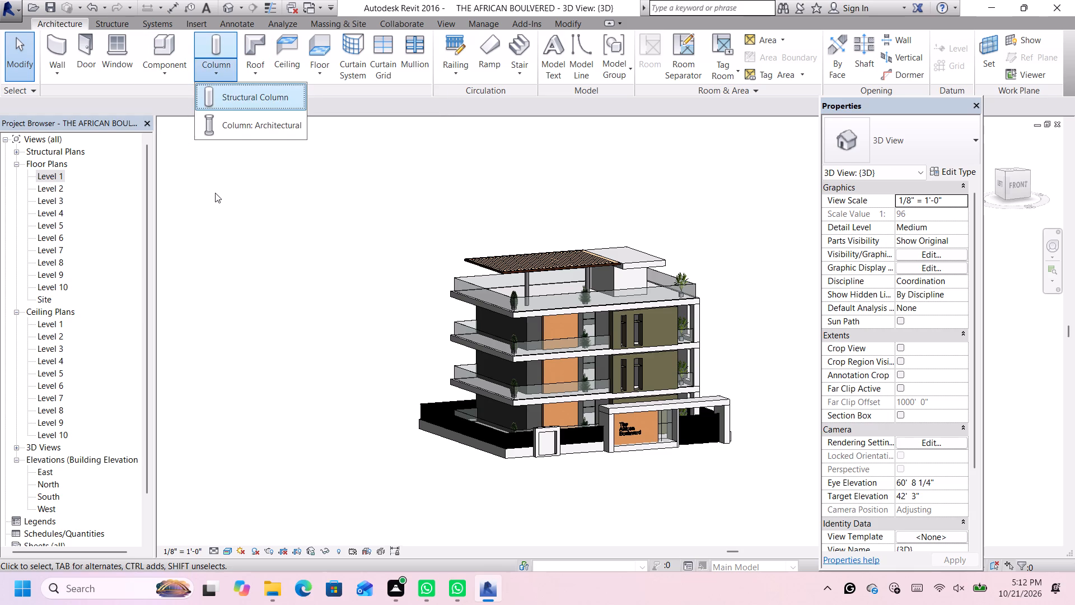
click(215, 193)
click(170, 49)
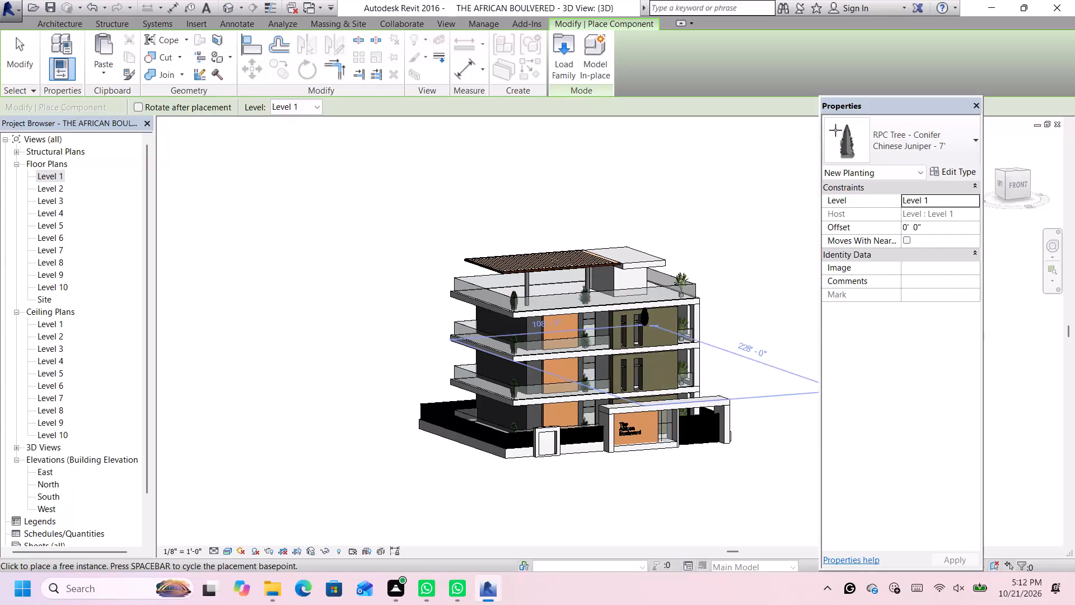
click(860, 138)
click(912, 224)
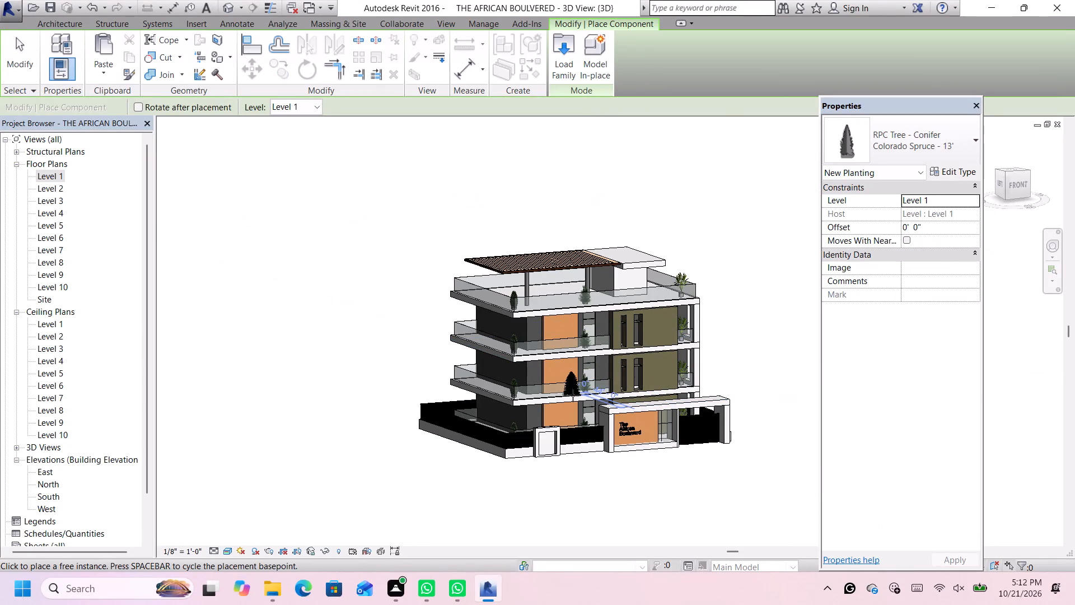
click(912, 138)
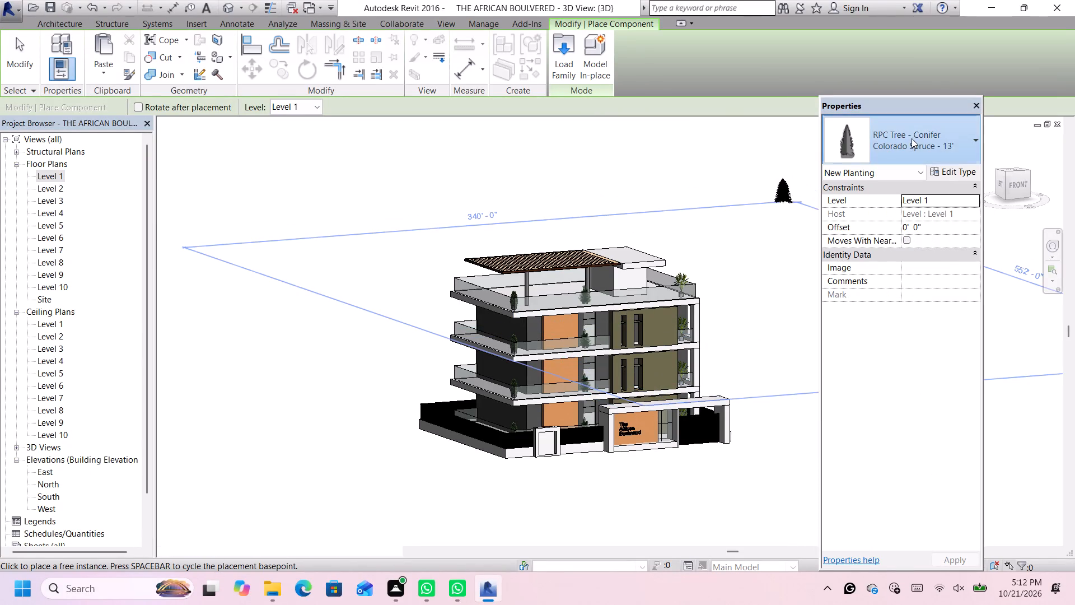
scroll(875, 326, down, 12)
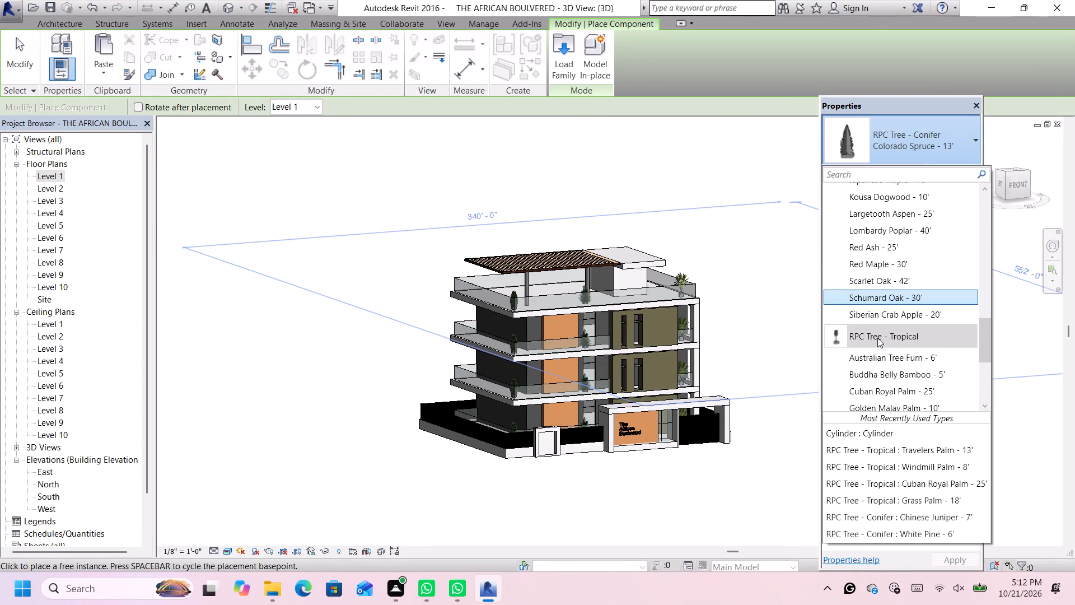
click(870, 359)
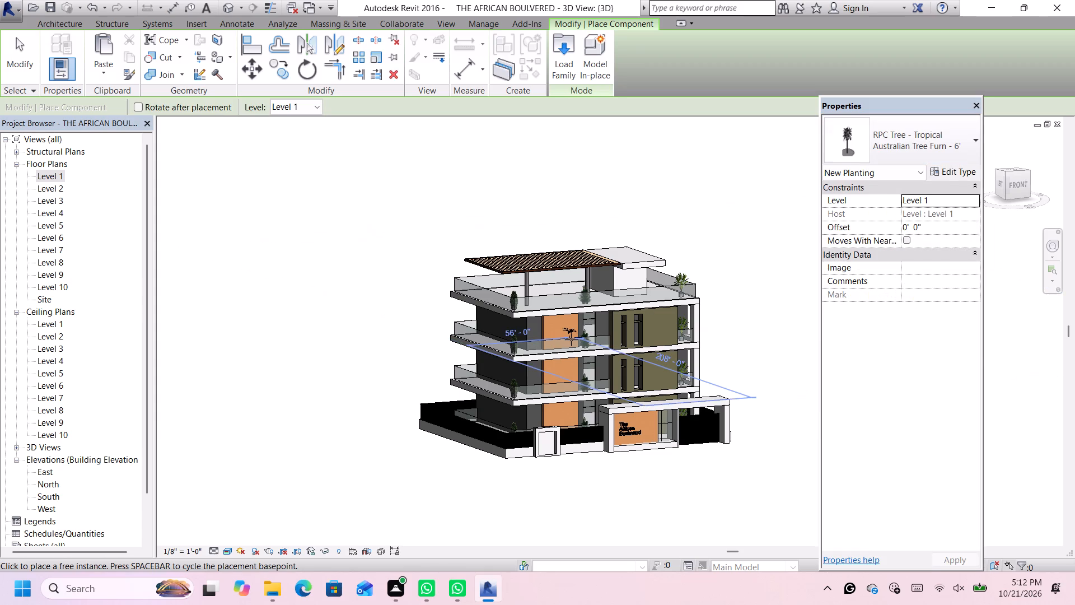
click(932, 123)
click(891, 238)
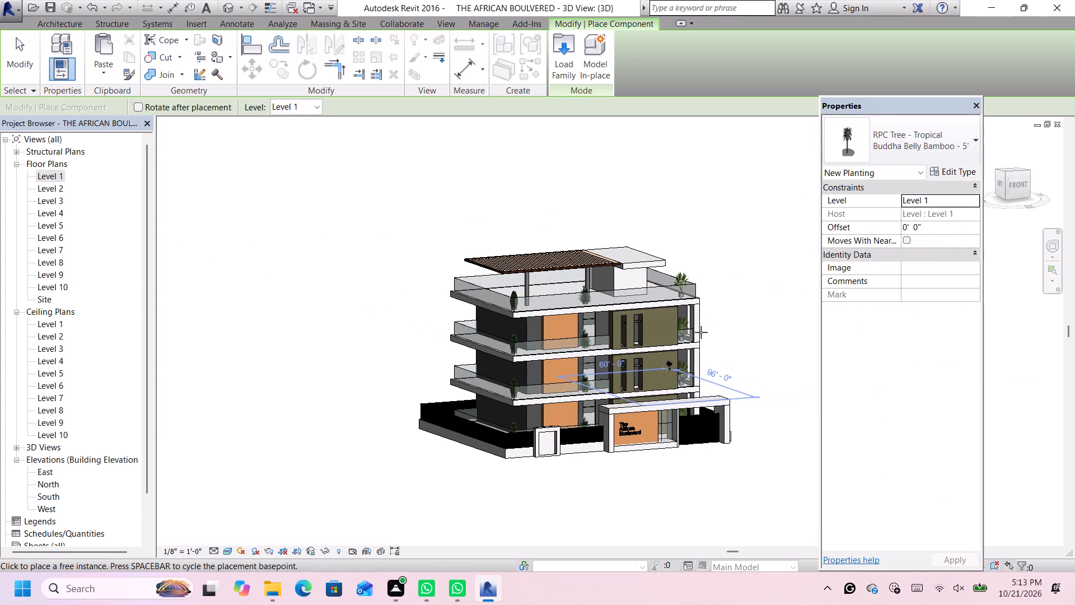
Place one Cuban Royal Palm - 25' on Level 1 outside the front railing, between the small framed opening and the name wall.
click(851, 163)
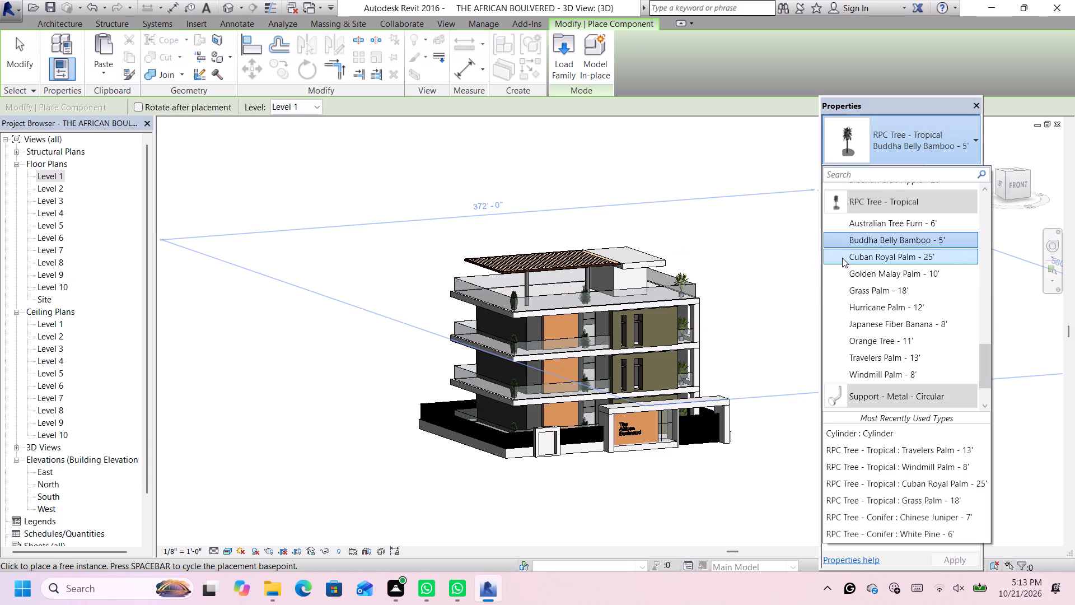
click(842, 258)
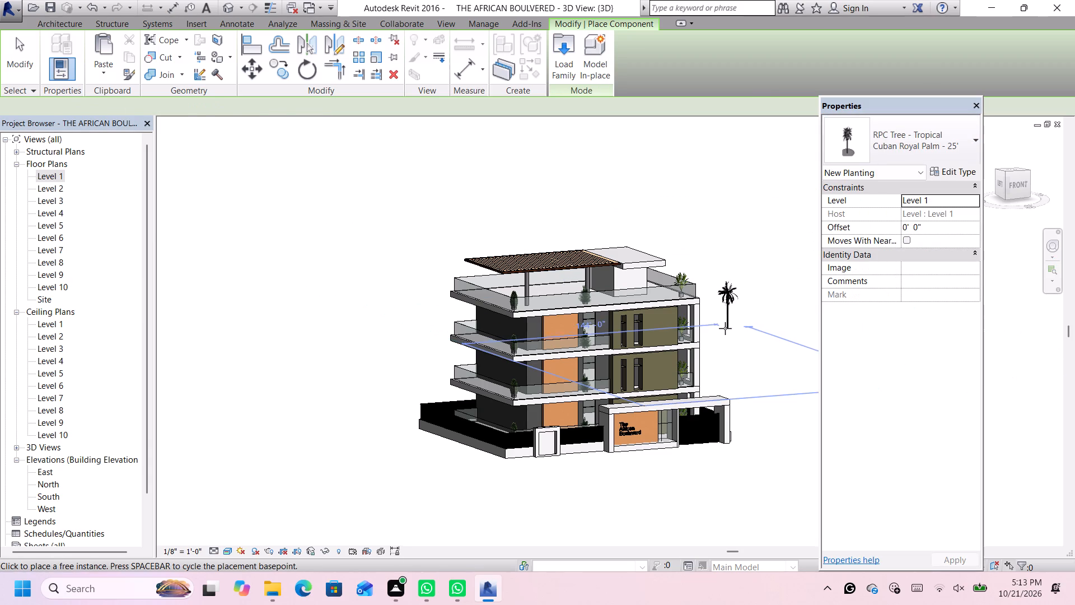
scroll(589, 431, up, 8)
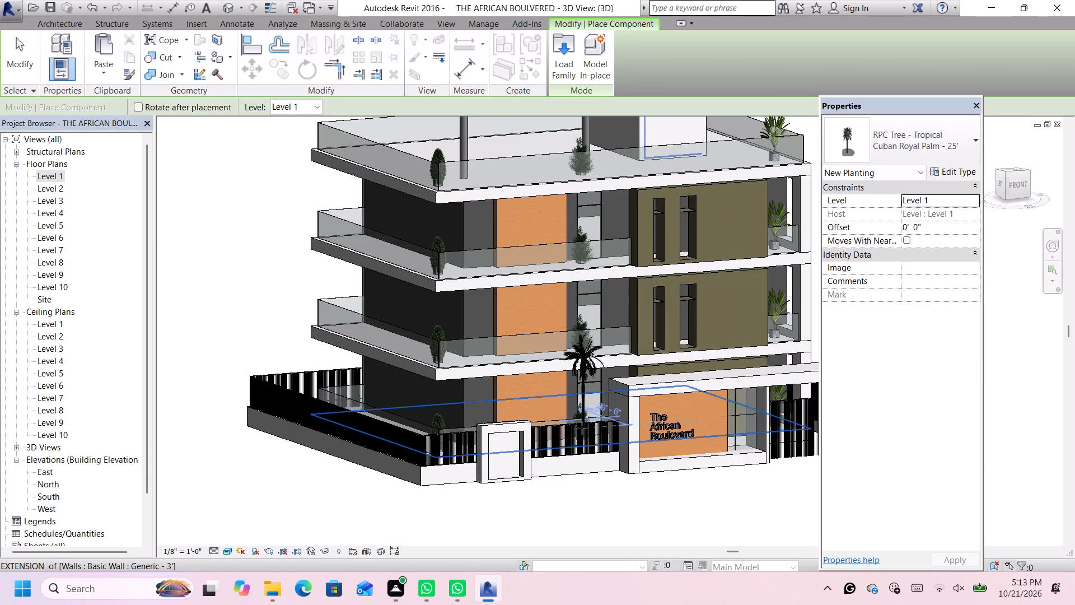
middle_drag(587, 412, 527, 440)
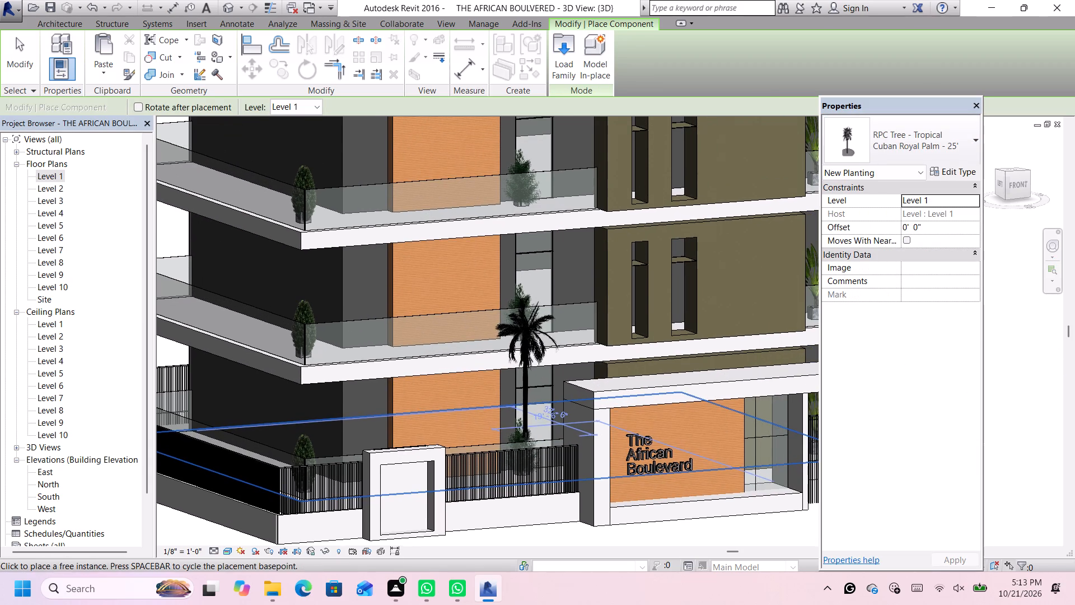
scroll(526, 439, down, 4)
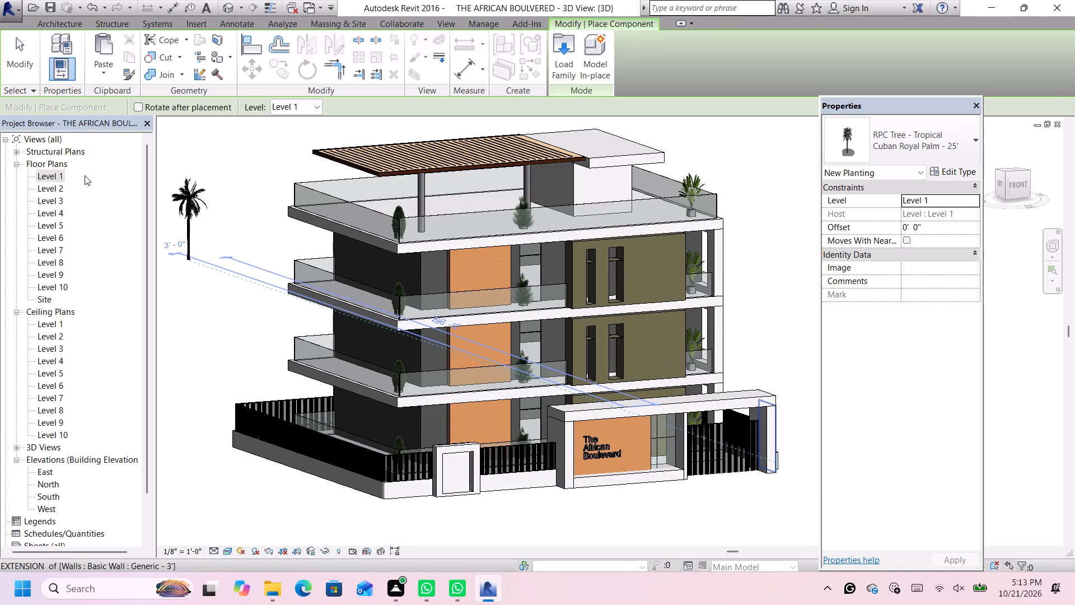
click(502, 499)
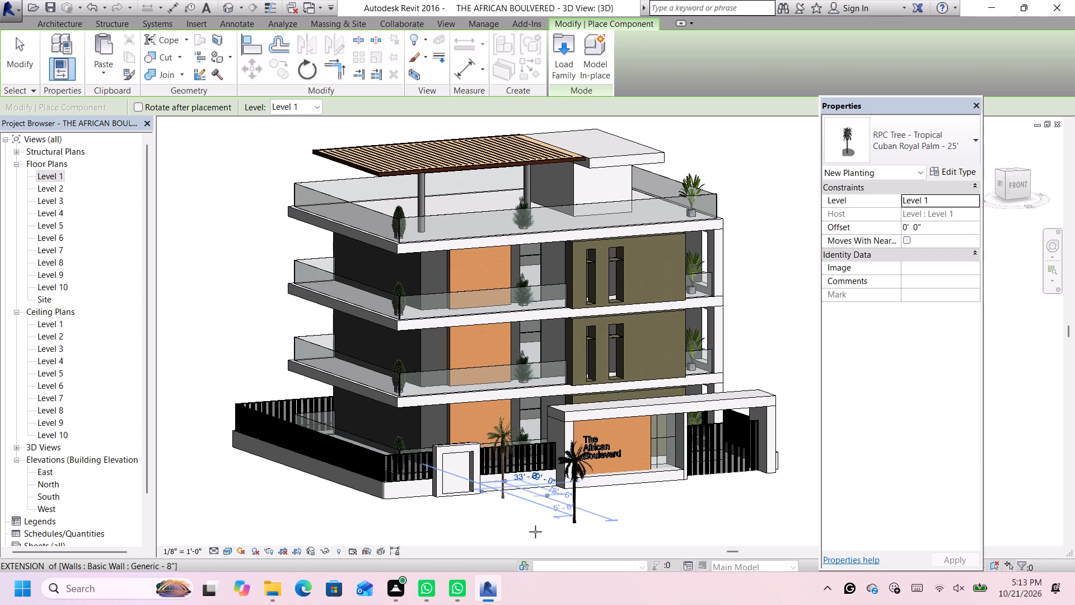
key(space)
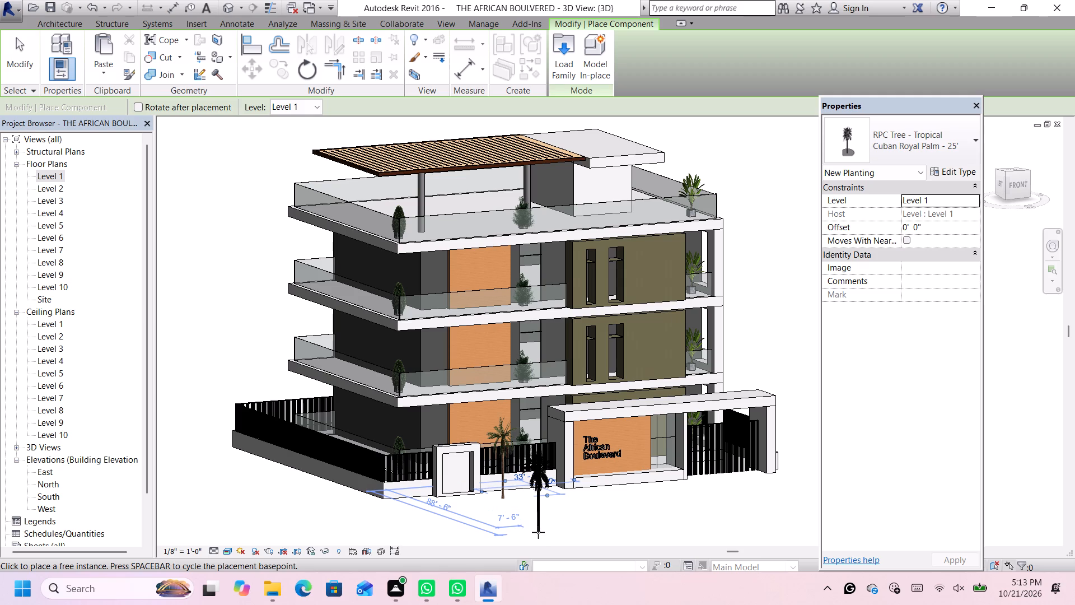
key(Escape)
key(Escape)
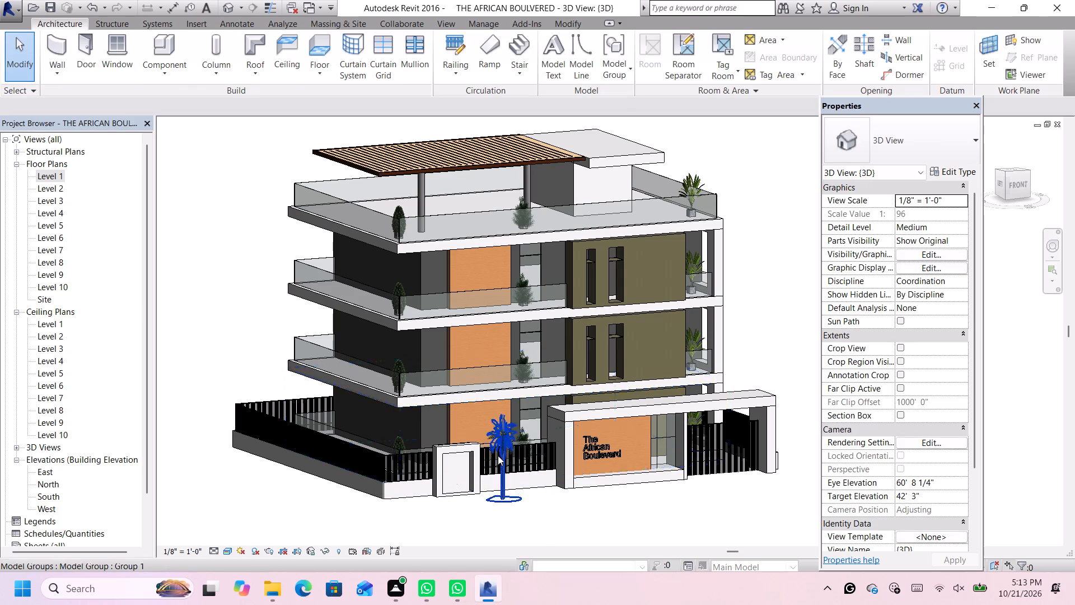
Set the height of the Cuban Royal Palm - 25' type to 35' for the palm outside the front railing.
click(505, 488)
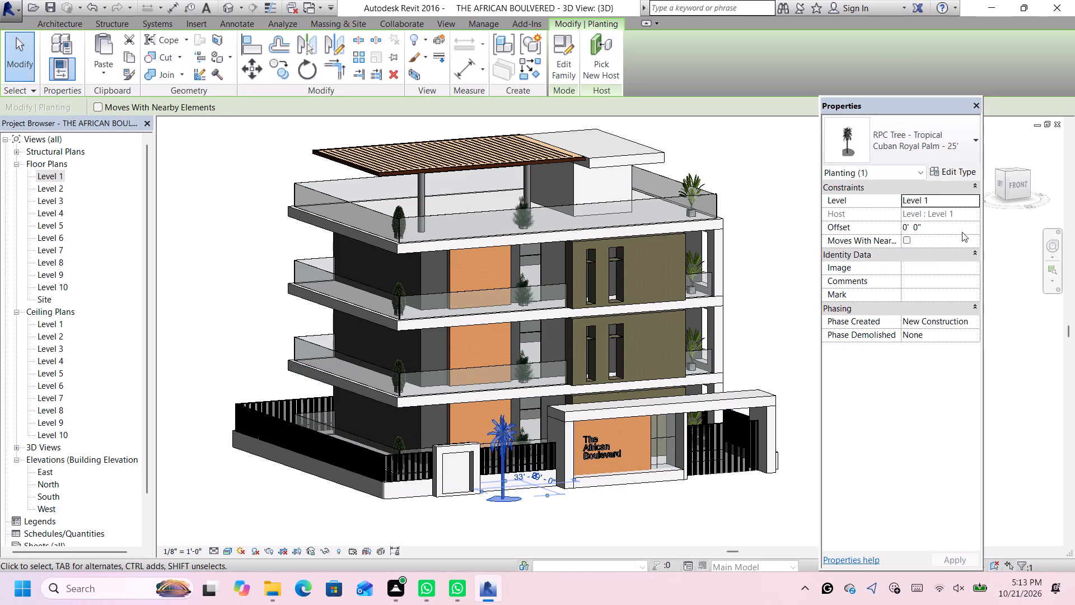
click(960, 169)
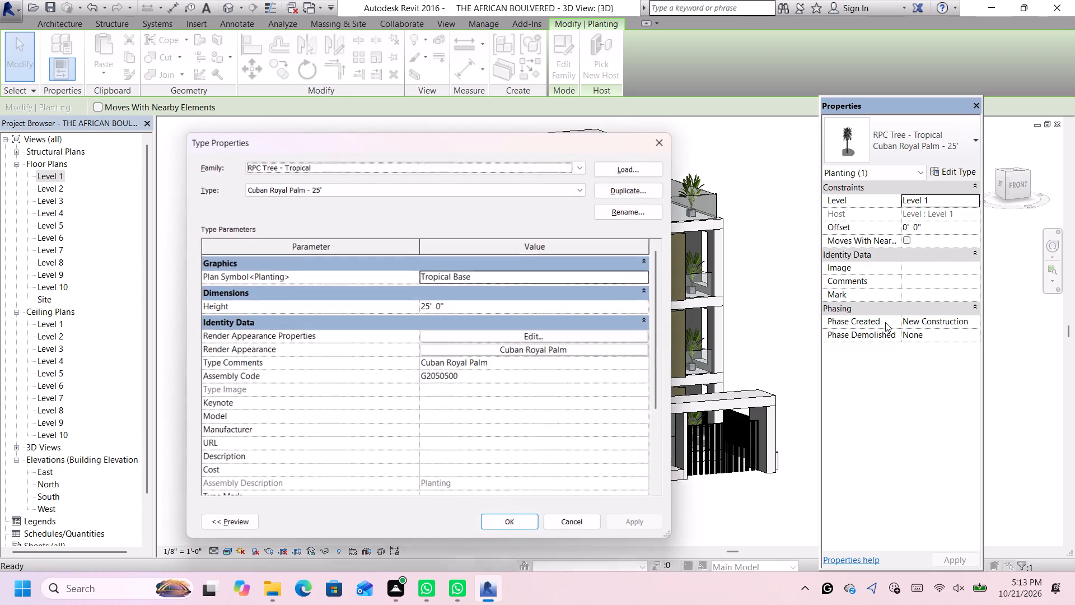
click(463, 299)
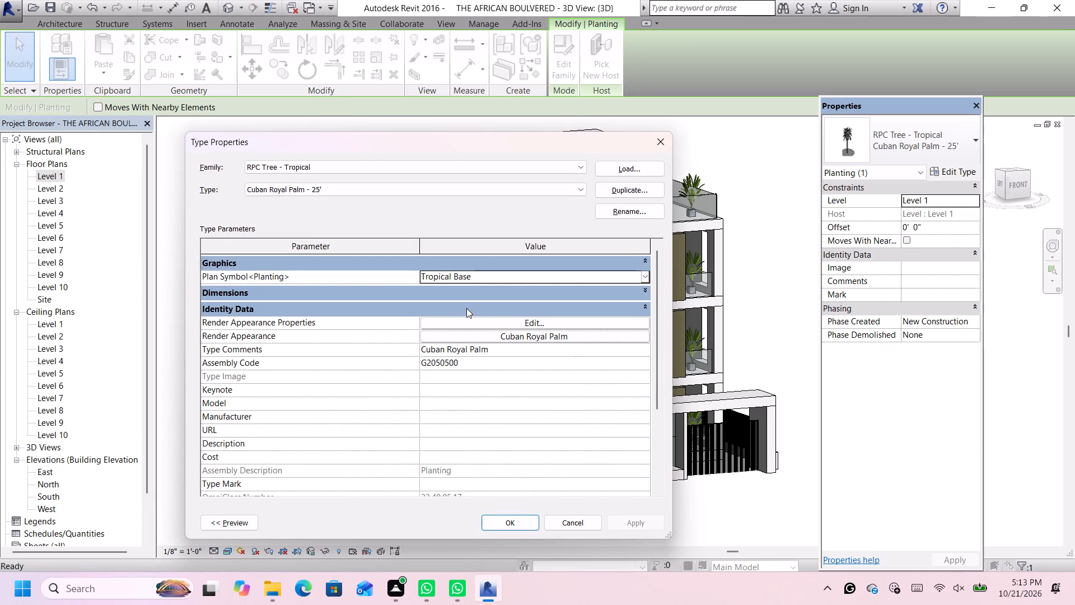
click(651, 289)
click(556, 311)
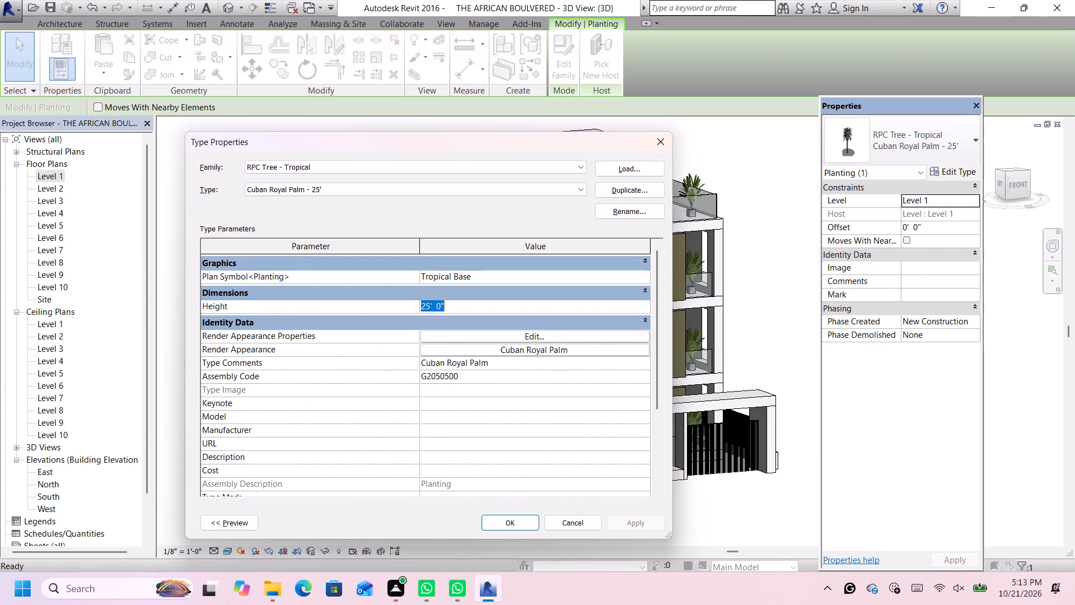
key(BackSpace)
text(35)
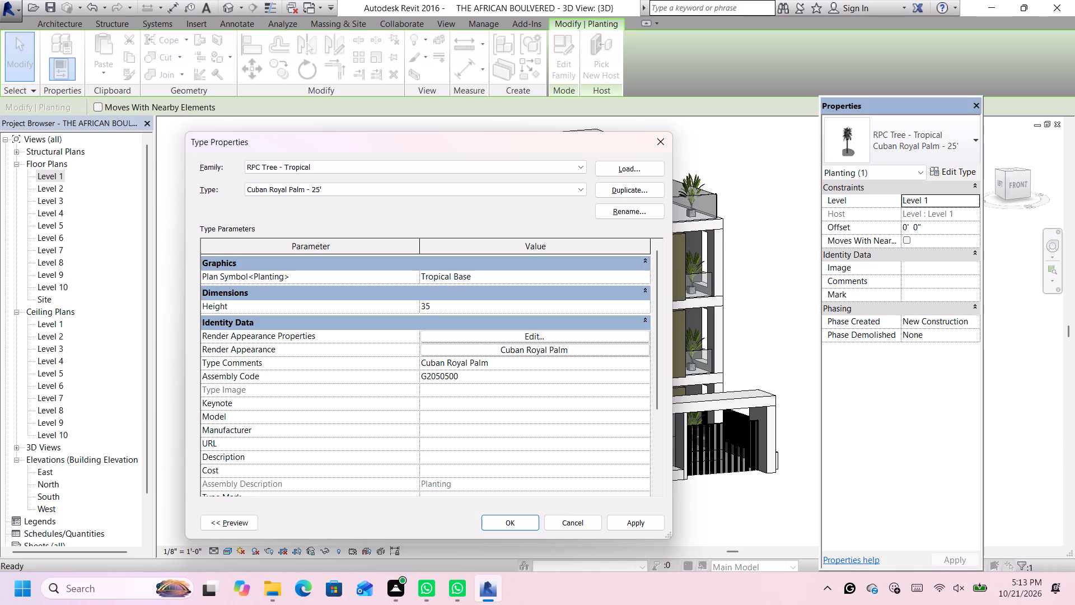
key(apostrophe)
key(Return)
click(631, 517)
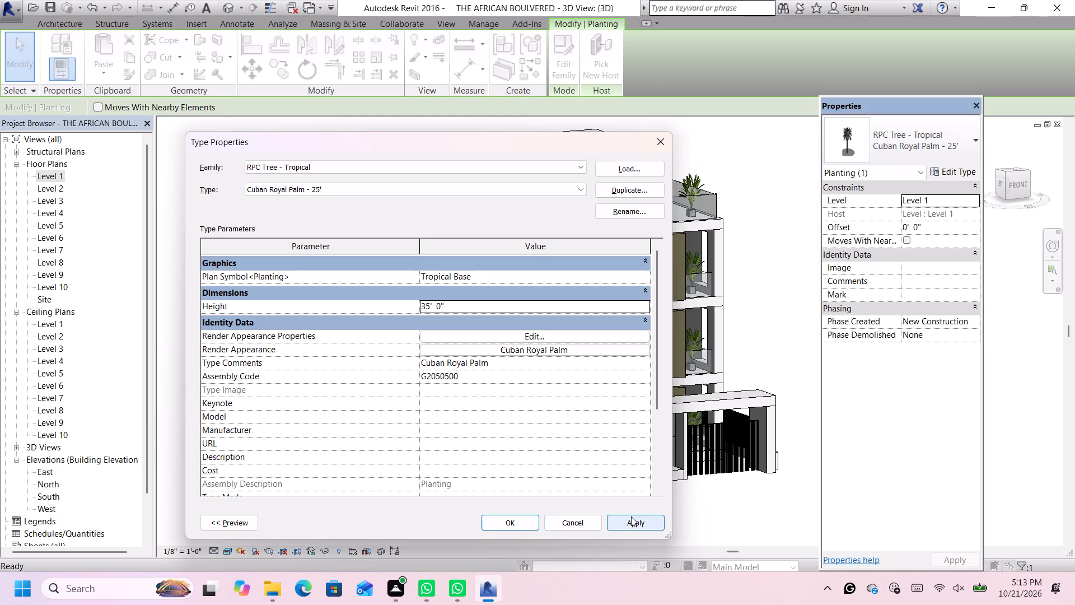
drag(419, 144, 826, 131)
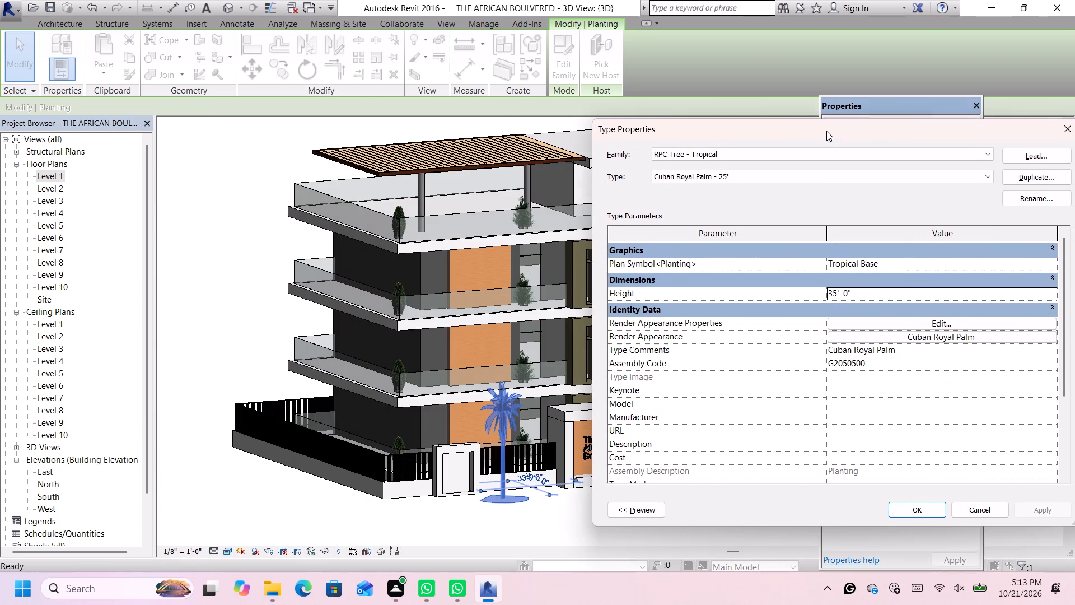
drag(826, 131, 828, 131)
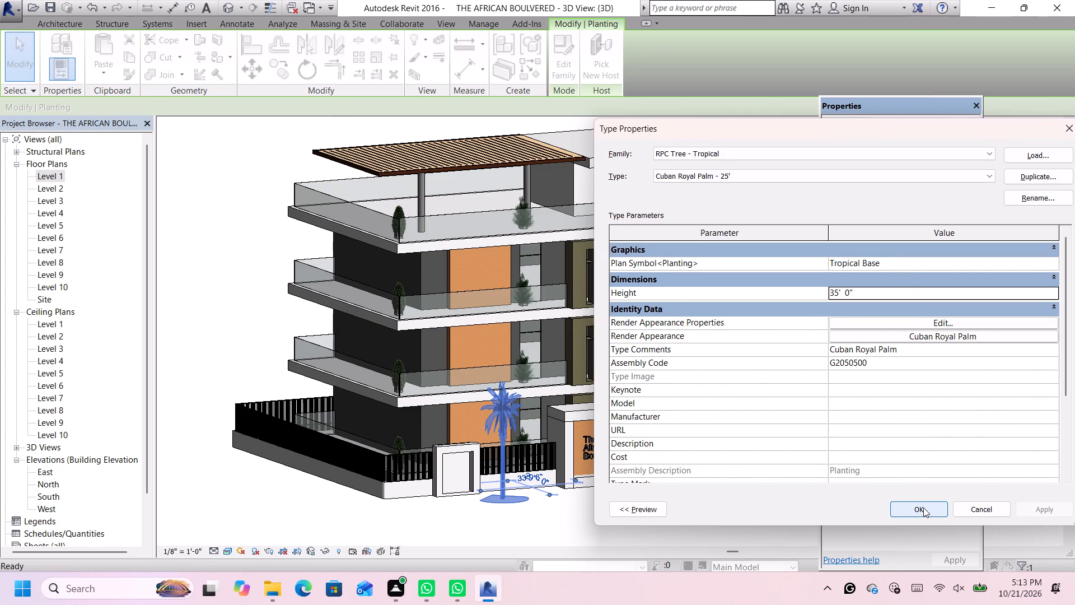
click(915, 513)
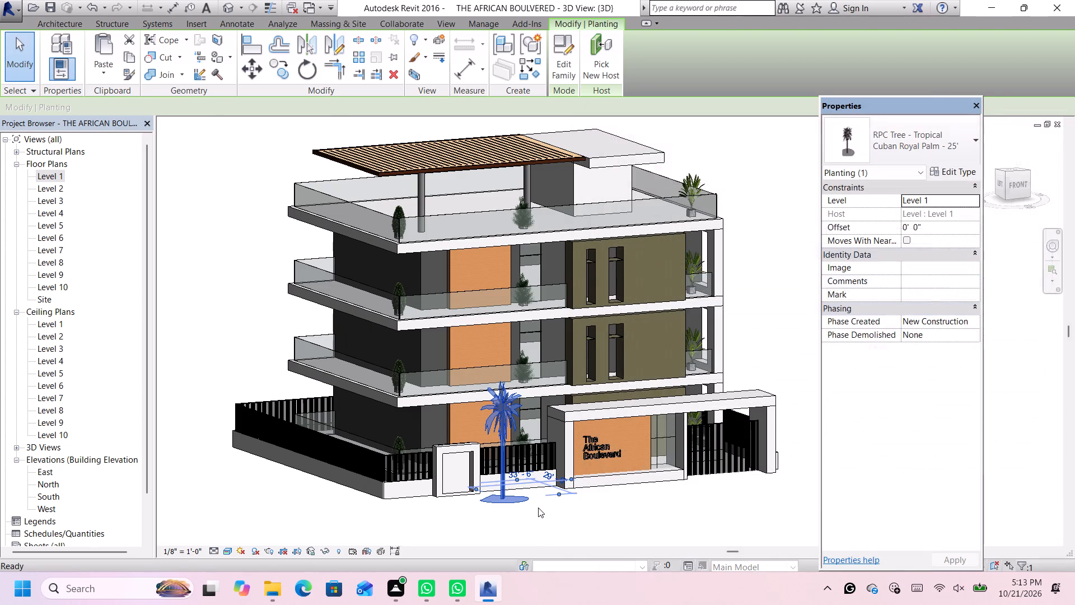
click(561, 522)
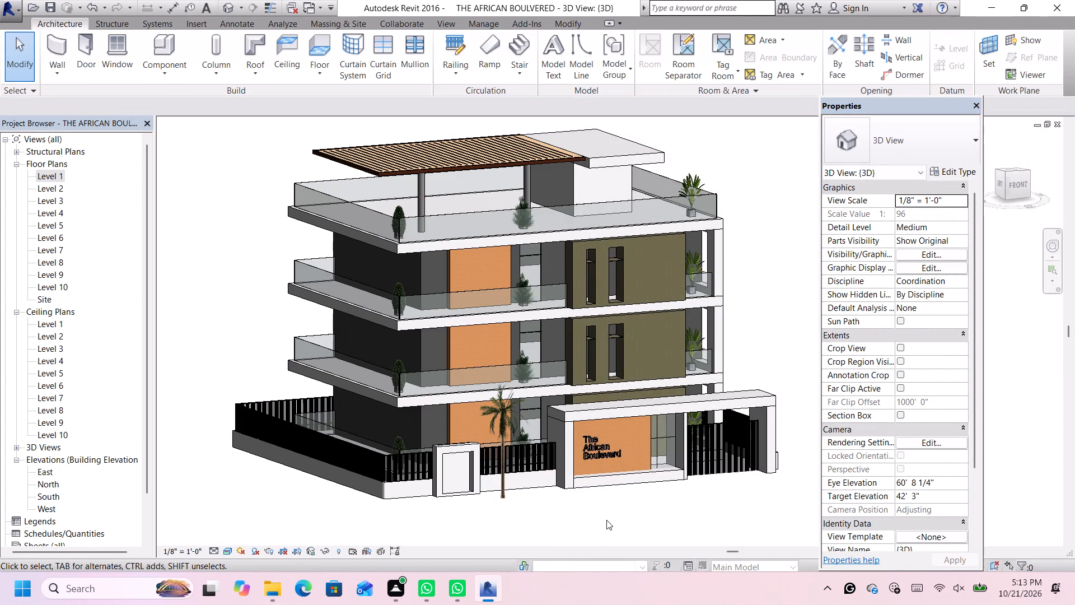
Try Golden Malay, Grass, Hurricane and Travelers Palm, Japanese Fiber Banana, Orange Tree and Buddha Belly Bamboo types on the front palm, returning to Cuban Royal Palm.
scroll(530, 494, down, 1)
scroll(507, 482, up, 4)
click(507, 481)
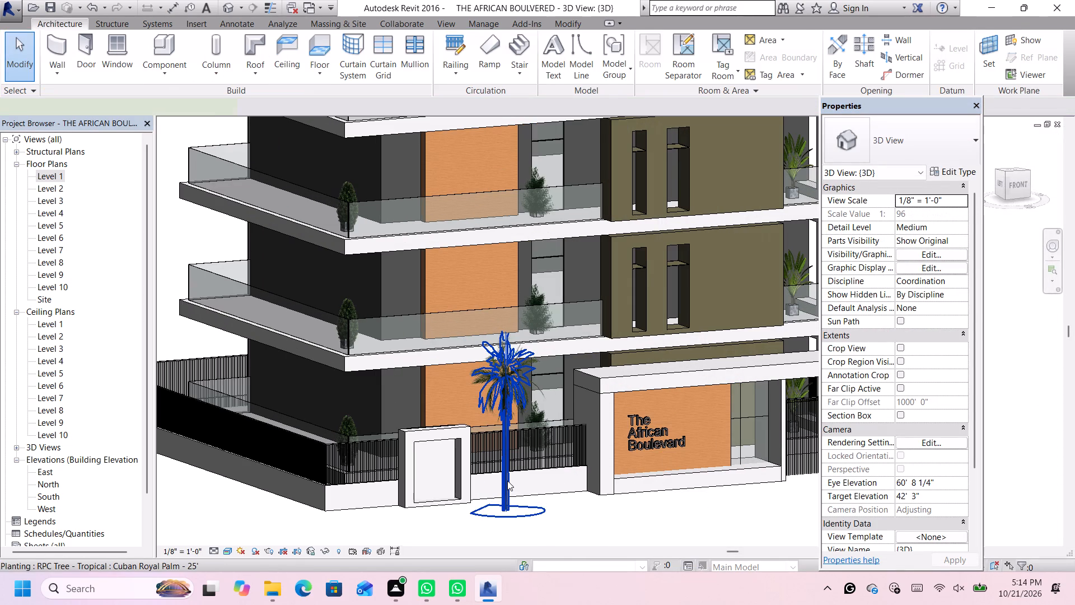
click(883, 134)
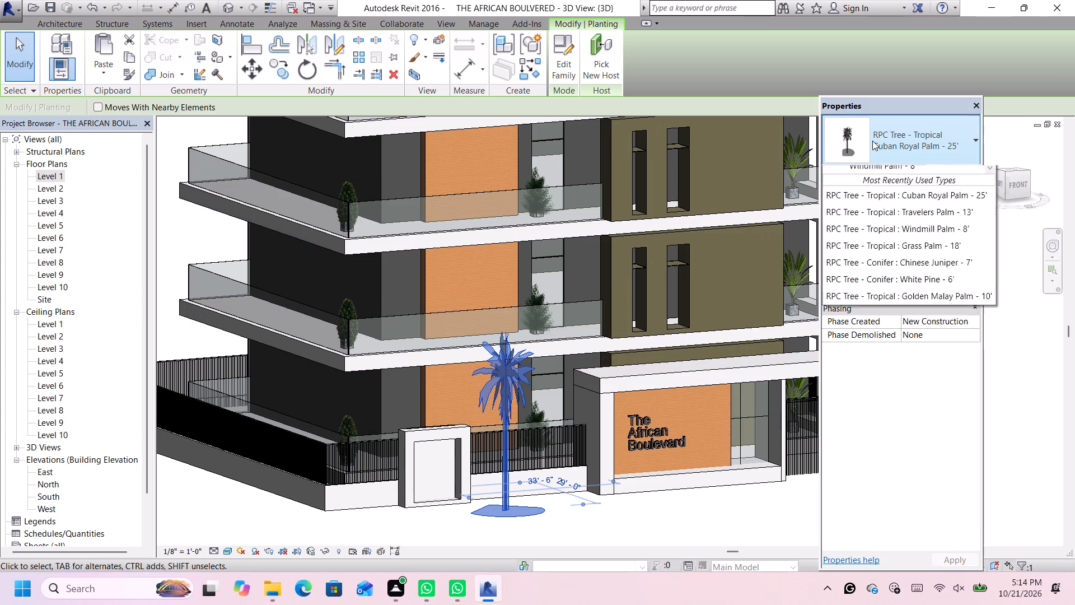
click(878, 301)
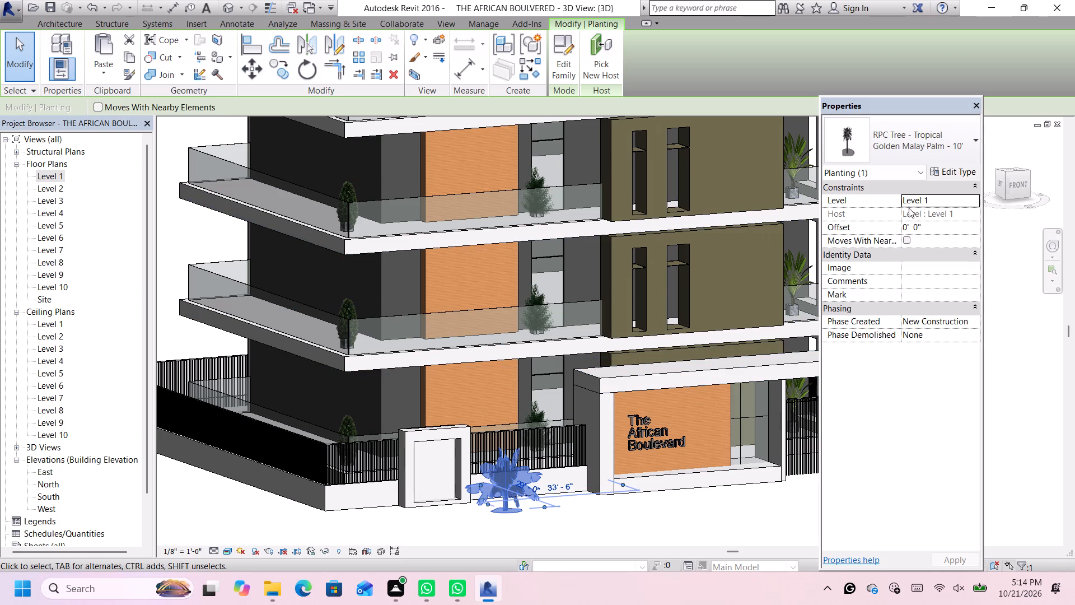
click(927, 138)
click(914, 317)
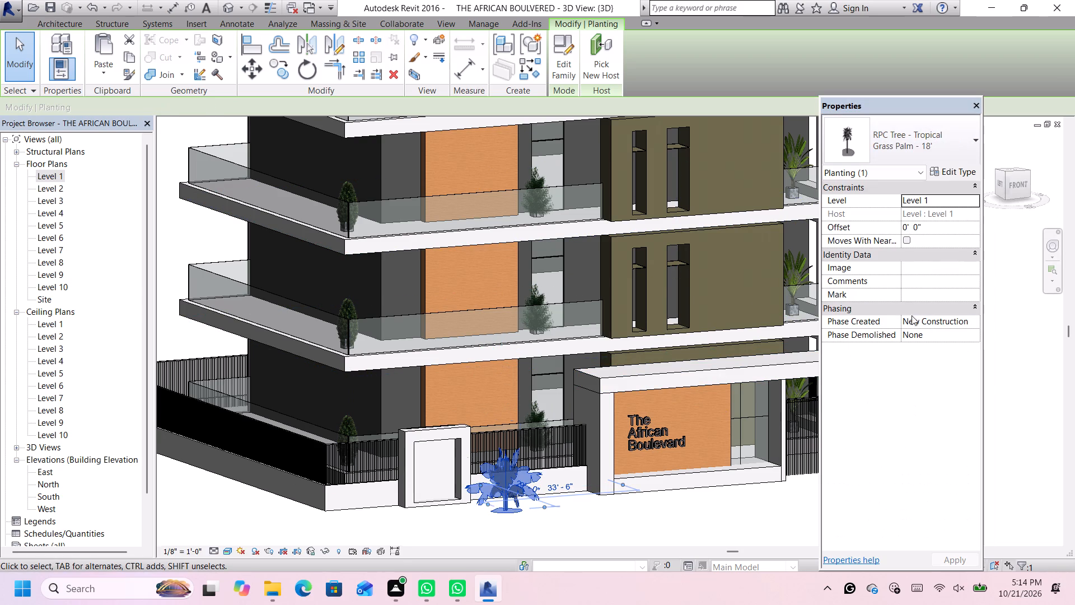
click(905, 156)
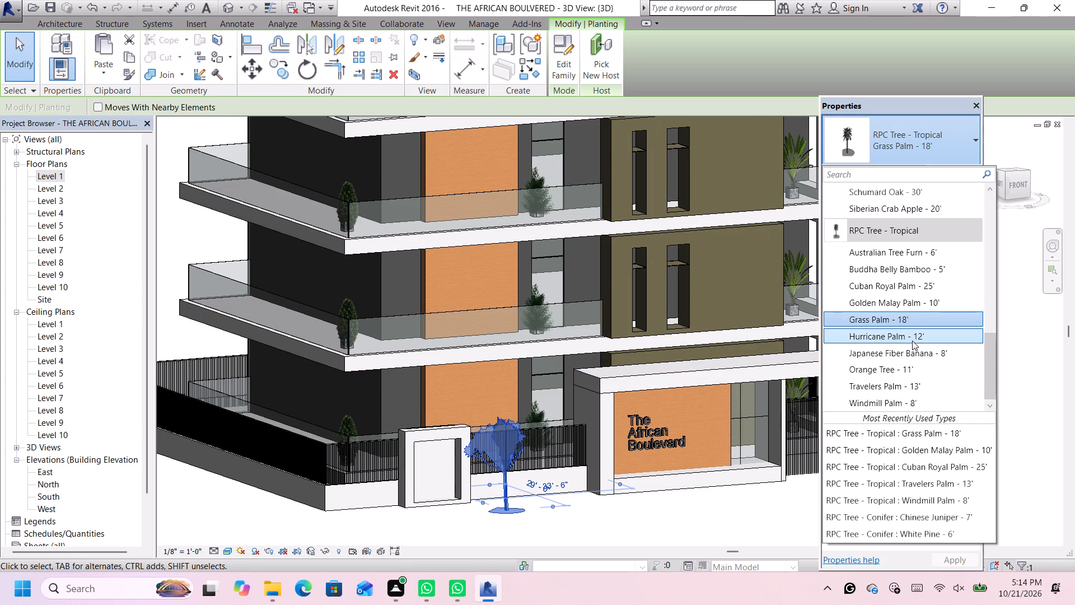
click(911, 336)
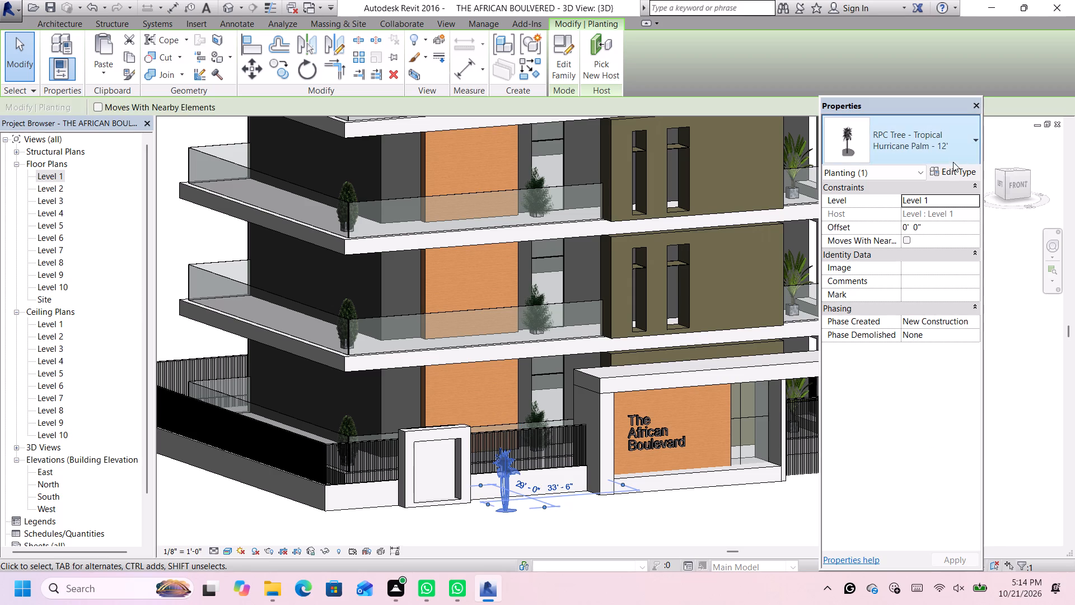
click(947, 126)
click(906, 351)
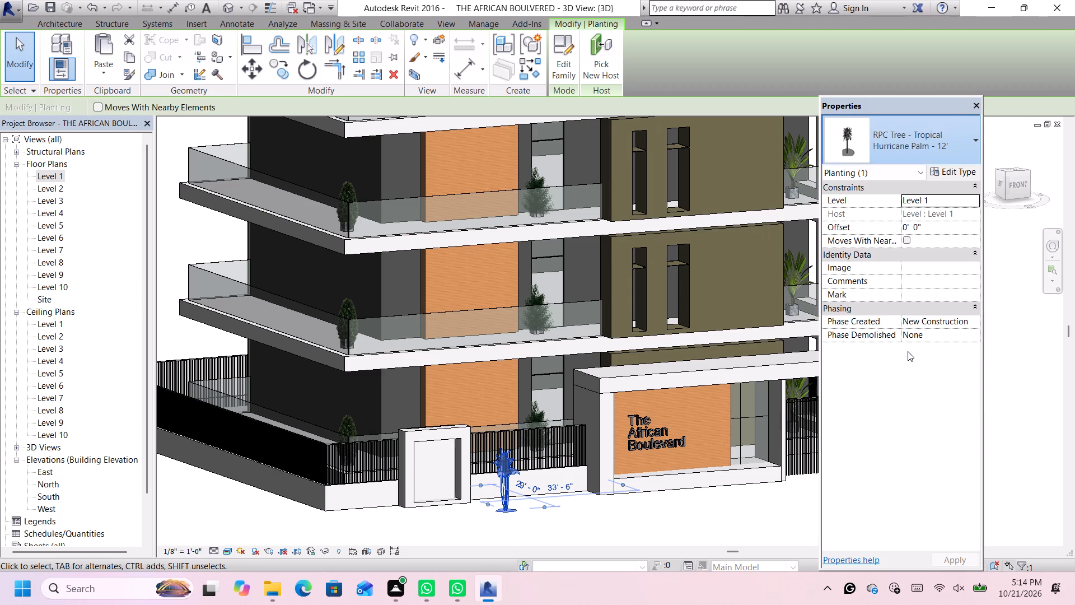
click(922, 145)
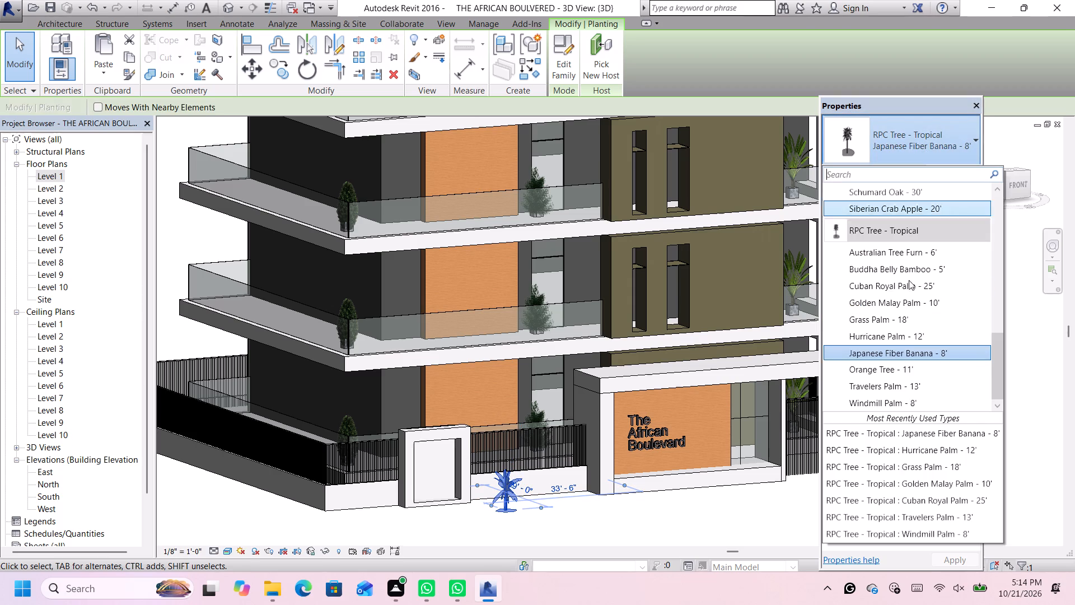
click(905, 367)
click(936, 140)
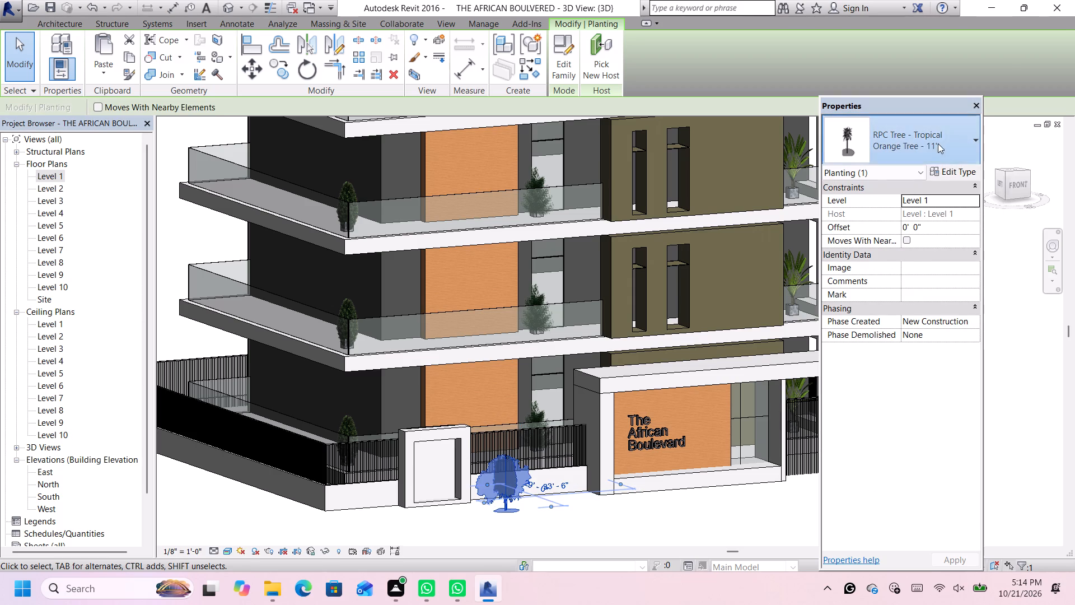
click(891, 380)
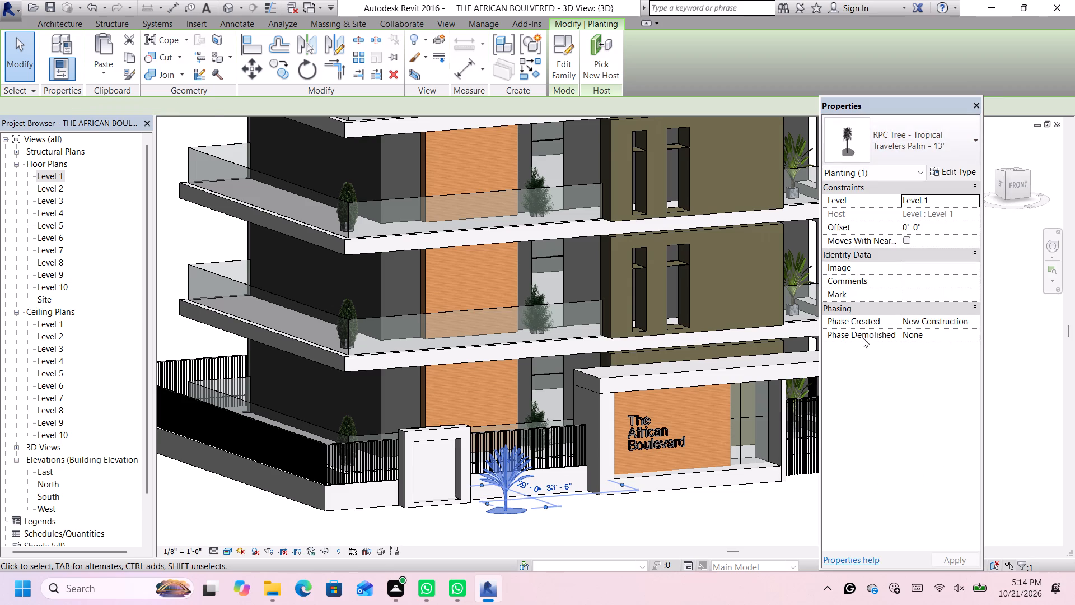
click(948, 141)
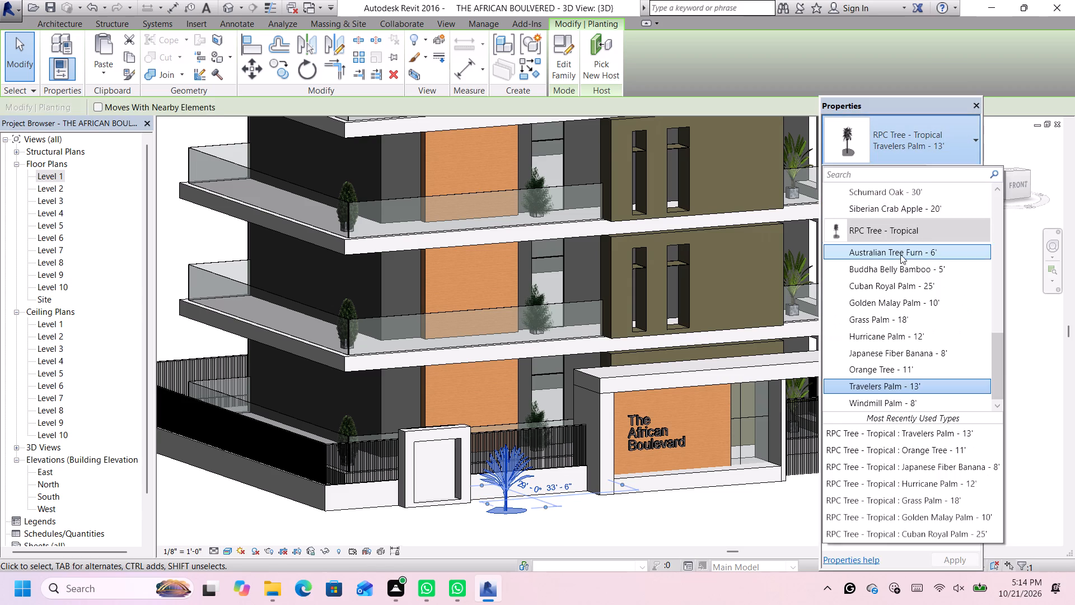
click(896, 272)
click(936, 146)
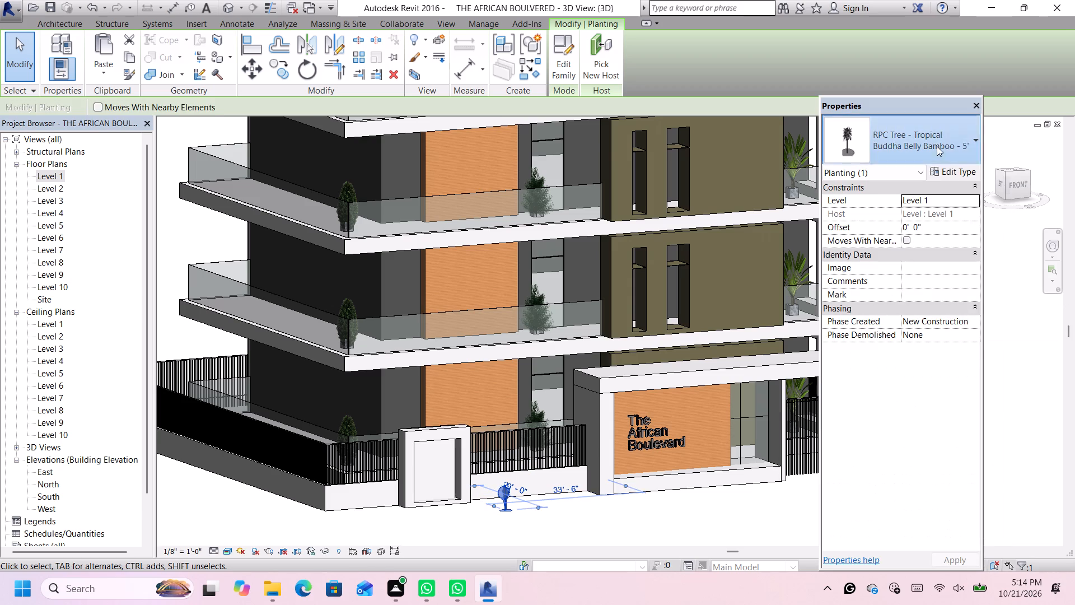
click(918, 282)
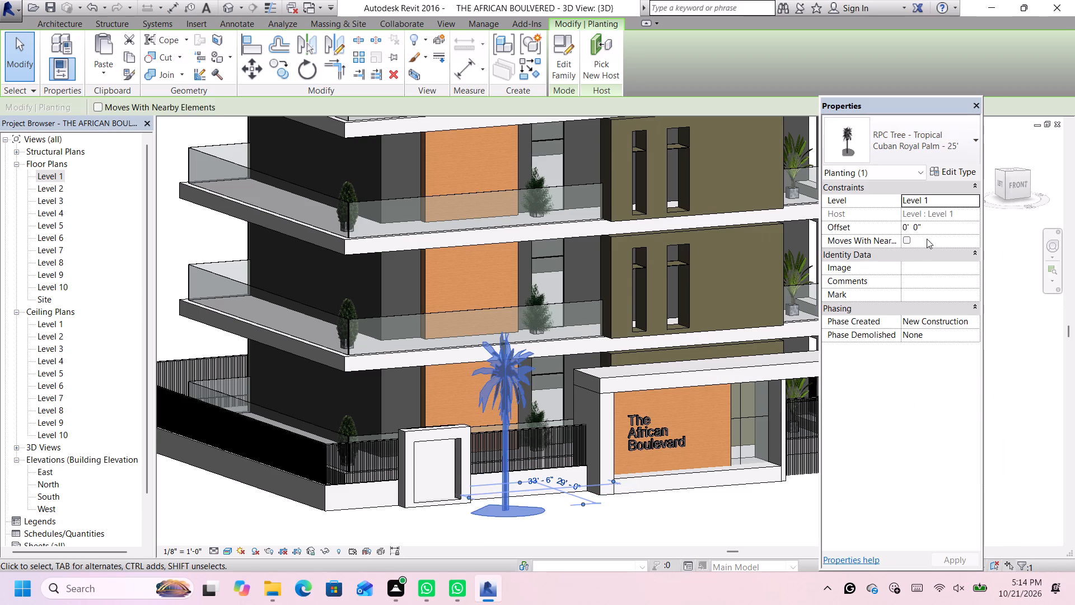
Set the height of the Cuban Royal Palm - 25' type to 50'.
click(964, 168)
click(914, 297)
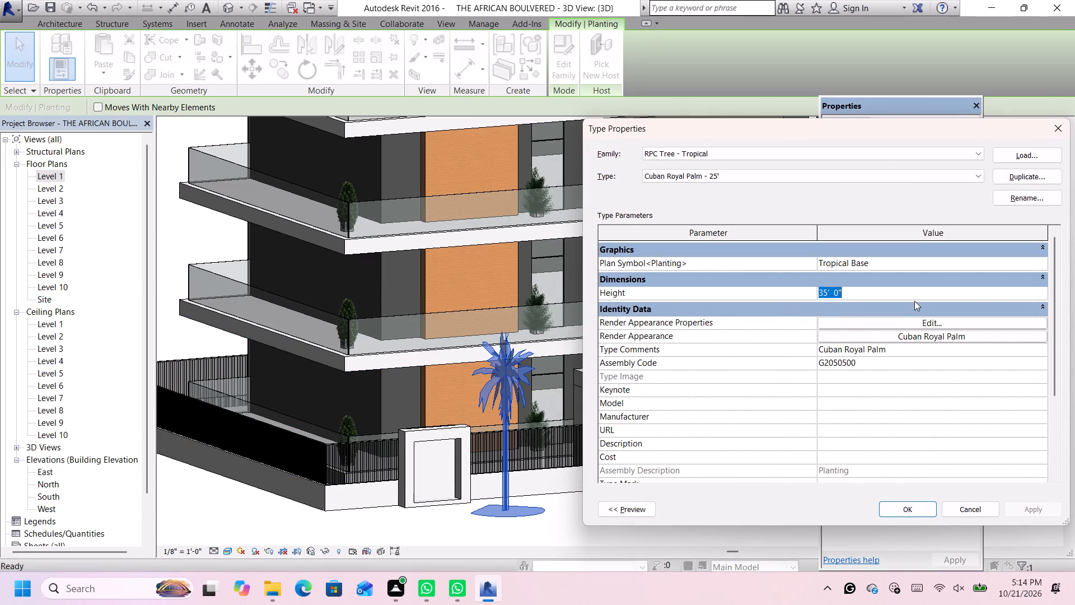
key(BackSpace)
text(50')
key(Return)
click(896, 506)
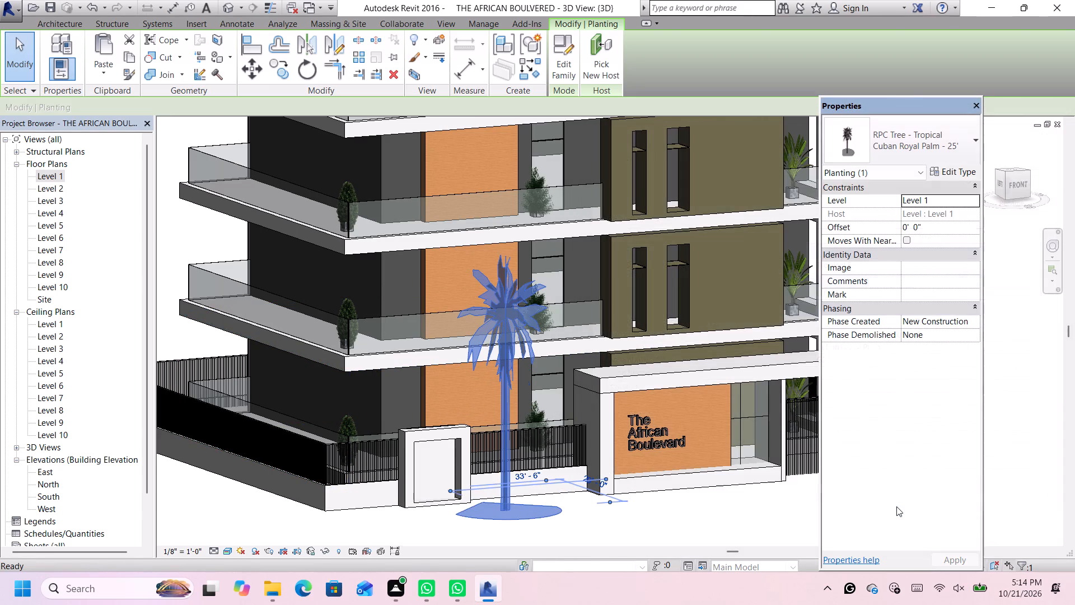
click(698, 536)
Nudge the front palm along the railing towards the name wall until it stands 18' from the wall's frame.
scroll(714, 514, down, 1)
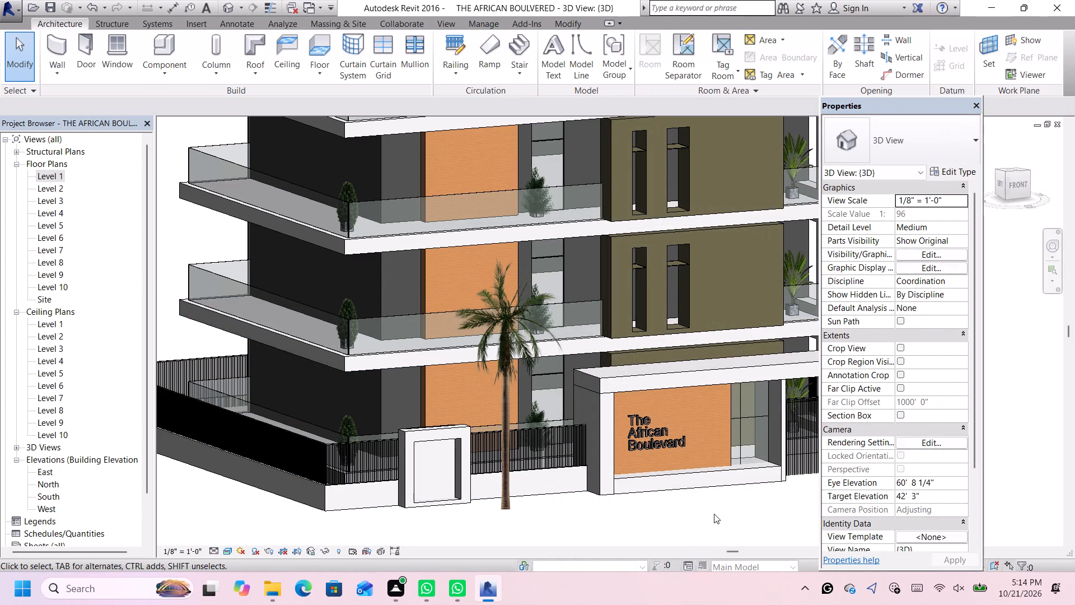
scroll(714, 514, down, 2)
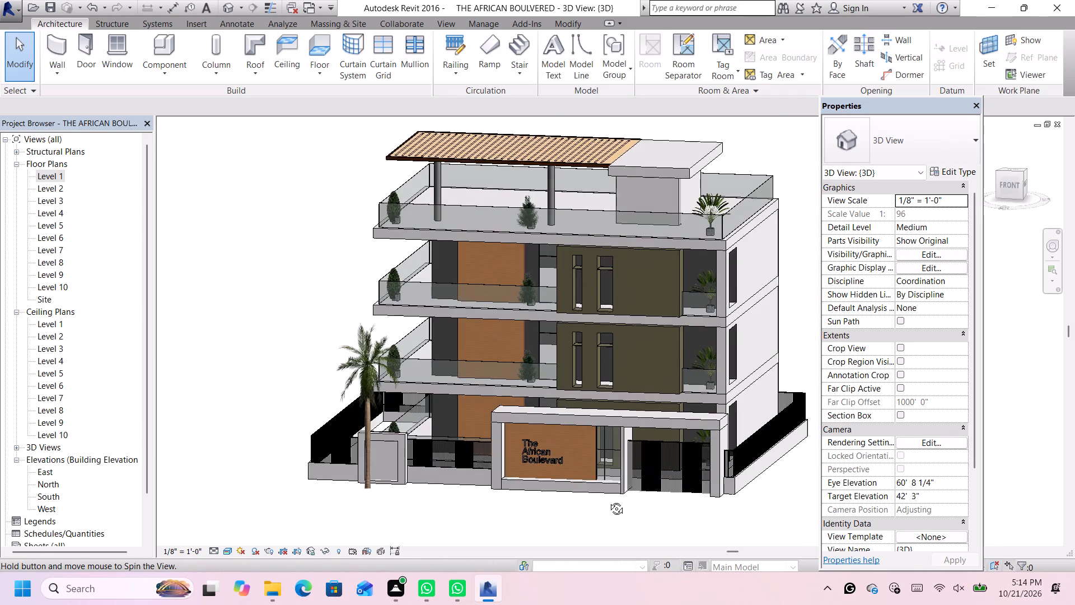
scroll(401, 502, up, 4)
click(403, 499)
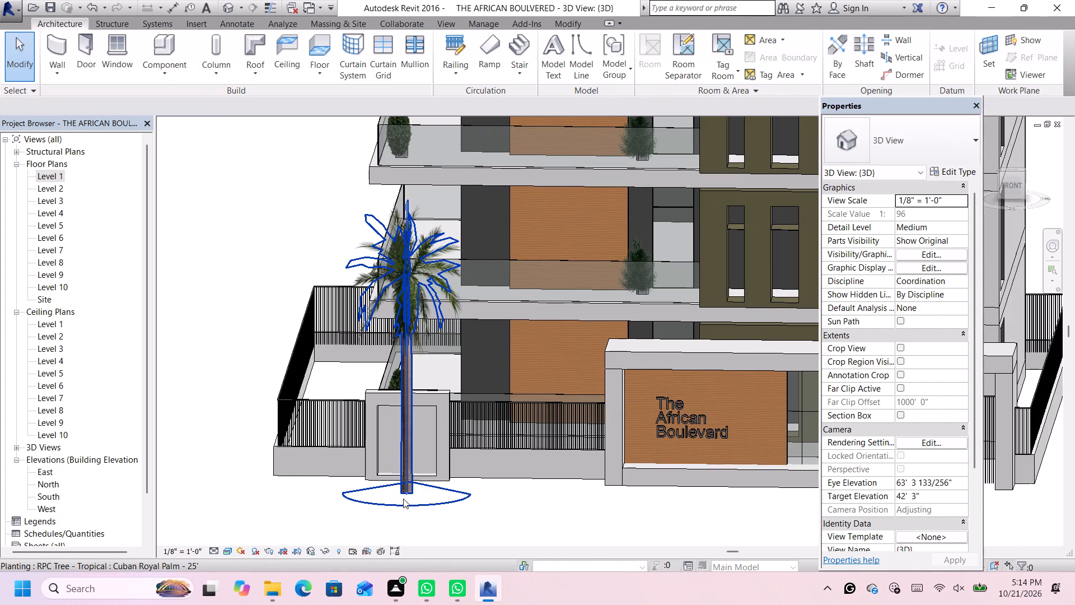
key(Right)
key(Right)
key(Right)
key(Right)
key(Right)
key(Right)
key(Right)
key(Right)
key(Right)
key(Right)
key(Right)
key(Right)
key(Right)
key(Right)
key(Right)
key(Right)
key(Right)
key(Right)
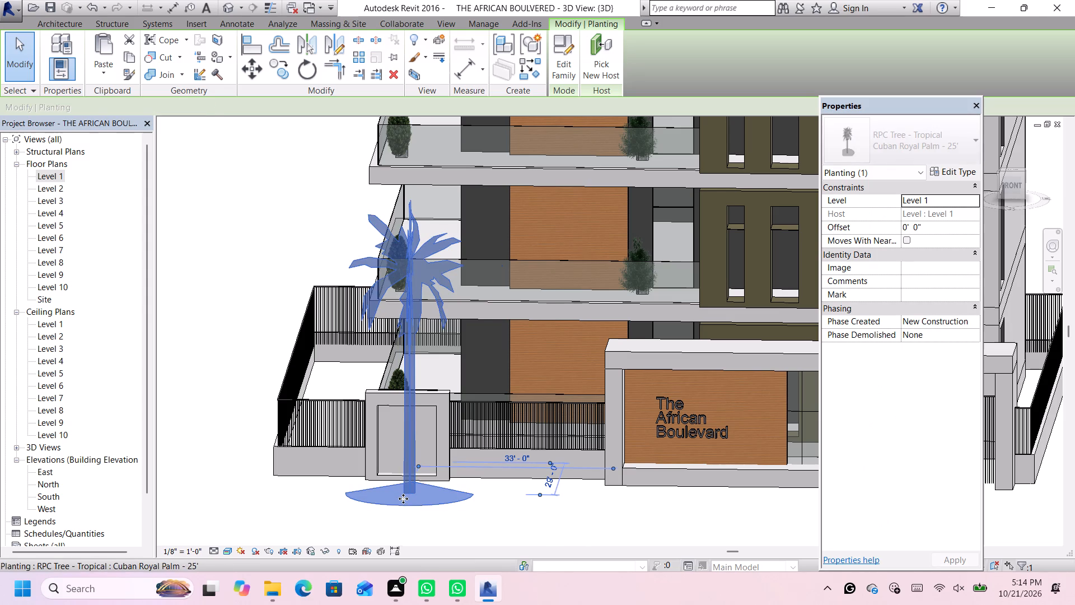
key(Right)
key(Right)
key(Right)
key(Right)
key(Right)
key(Right)
key(Right)
key(Right)
key(Right)
key(Right)
key(Right)
key(Right)
key(Right)
key(Right)
key(Right)
key(Right)
key(Right)
key(Right)
key(Right)
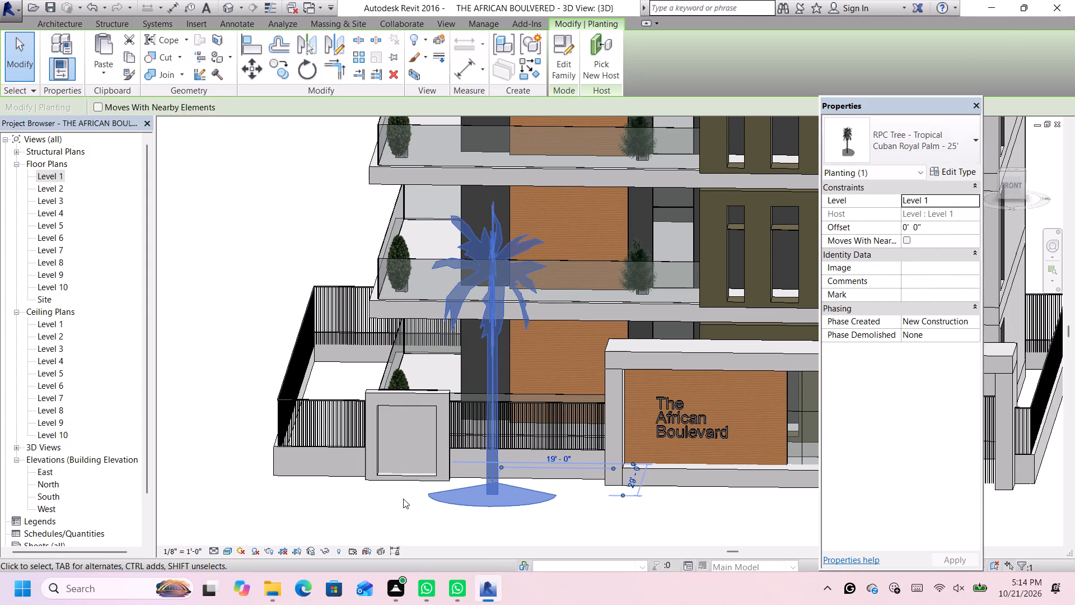
key(Right)
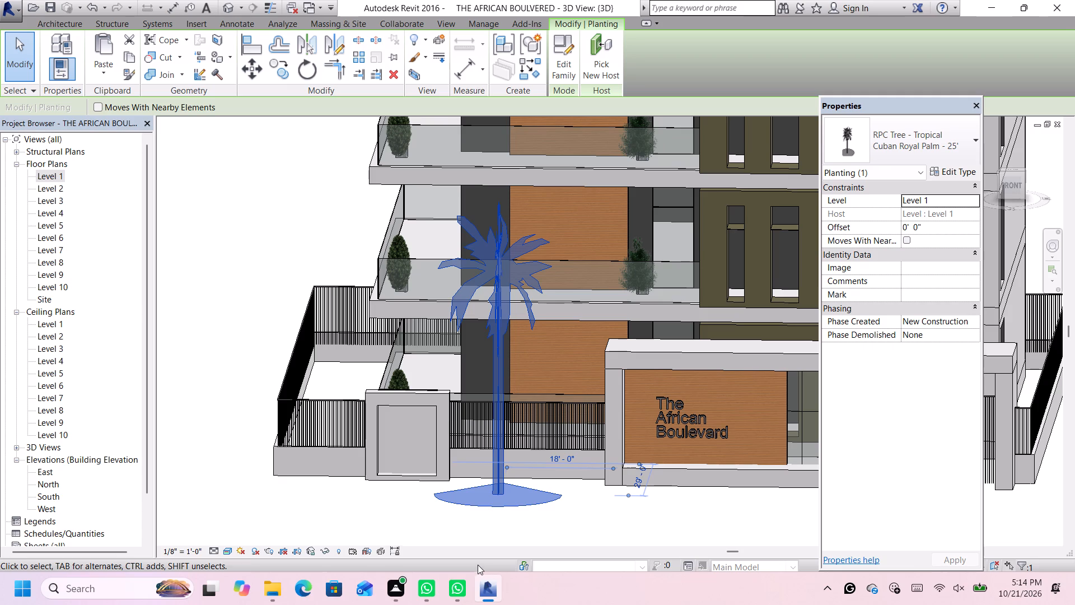
click(338, 510)
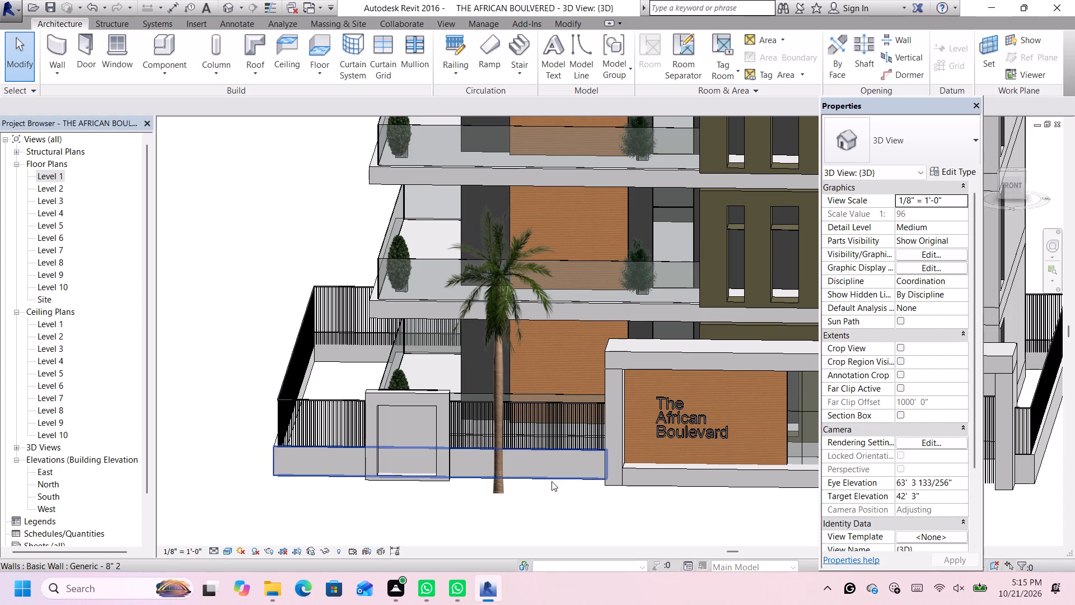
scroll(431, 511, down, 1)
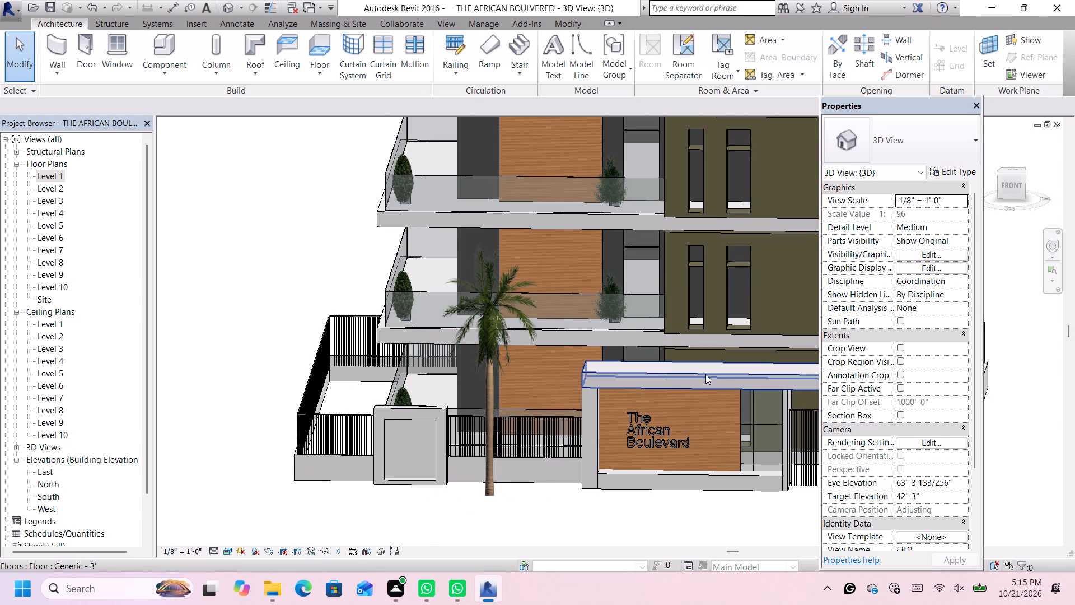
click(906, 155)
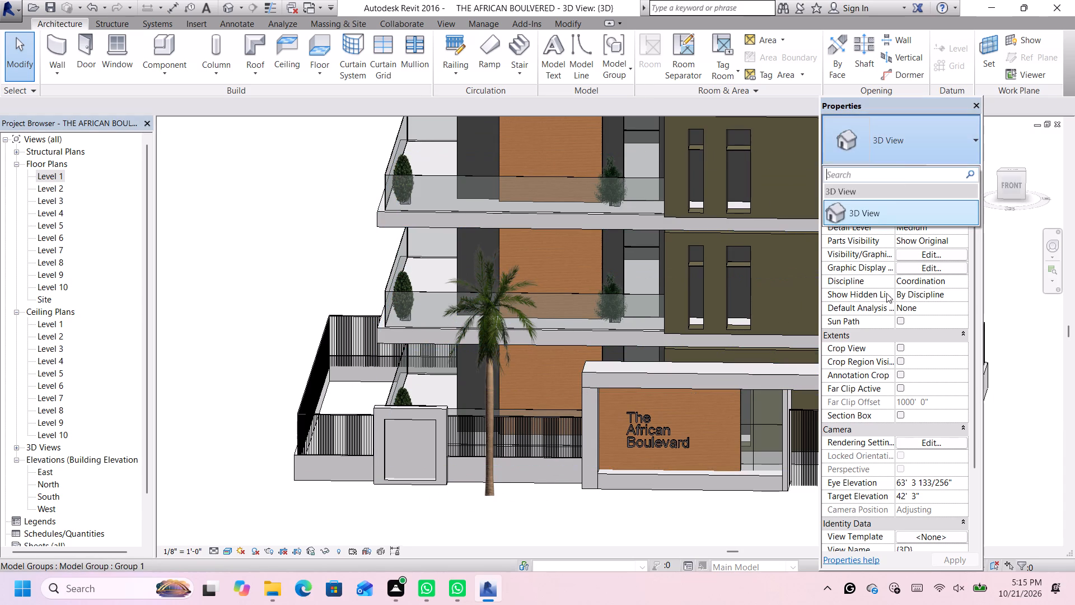
Start placing a component and look through the loaded types, from RPC Tree - Conifer to RPC Tree - Tropical, for further planting.
click(151, 41)
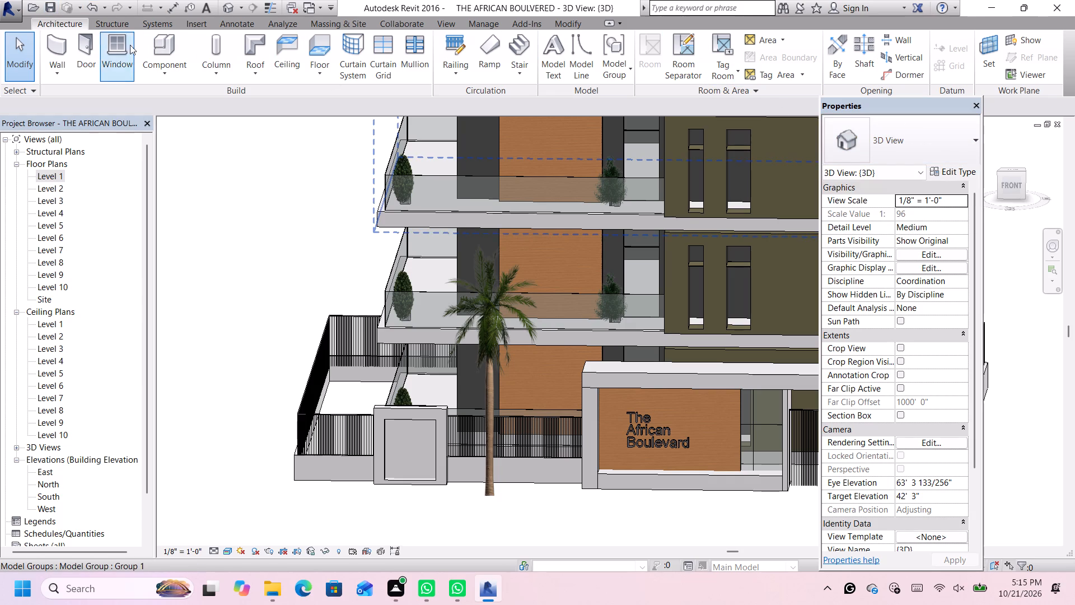
click(153, 39)
click(863, 146)
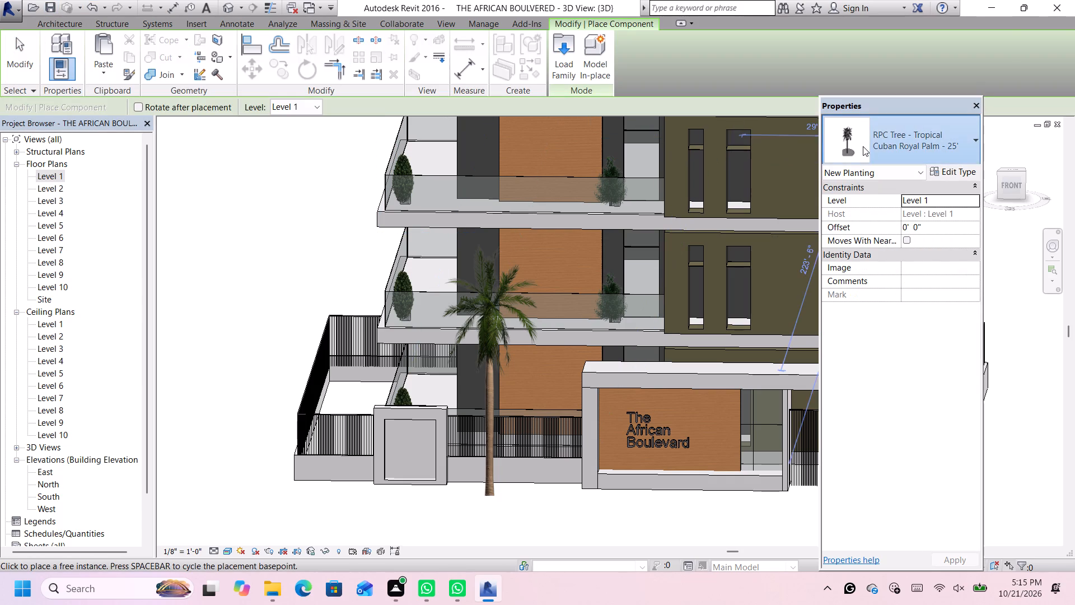
scroll(1060, 311, up, 2)
scroll(931, 341, up, 2)
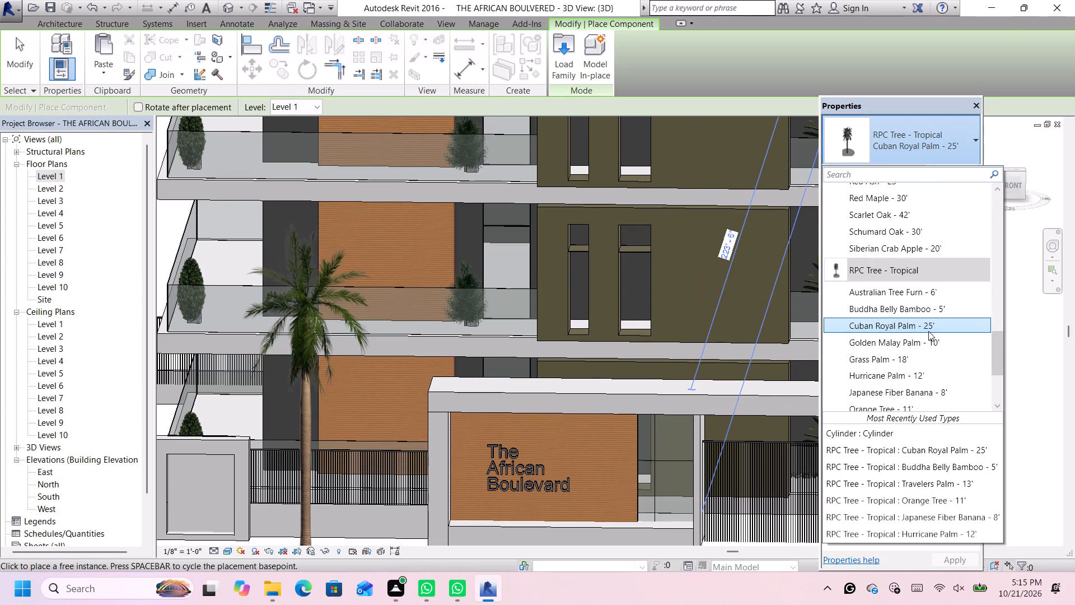
scroll(928, 331, down, 7)
scroll(927, 332, up, 8)
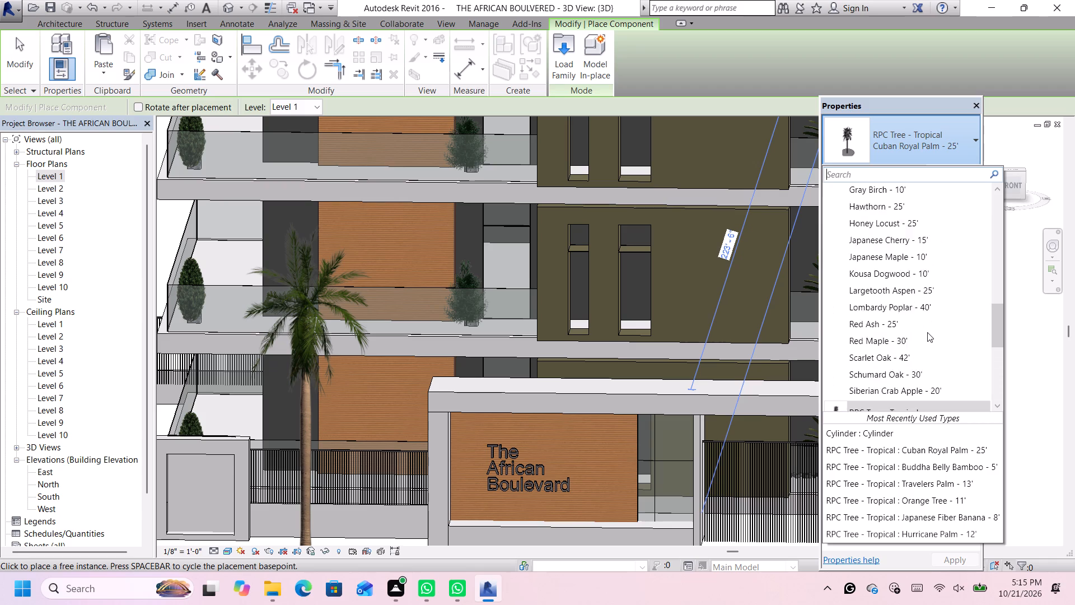
scroll(927, 332, up, 12)
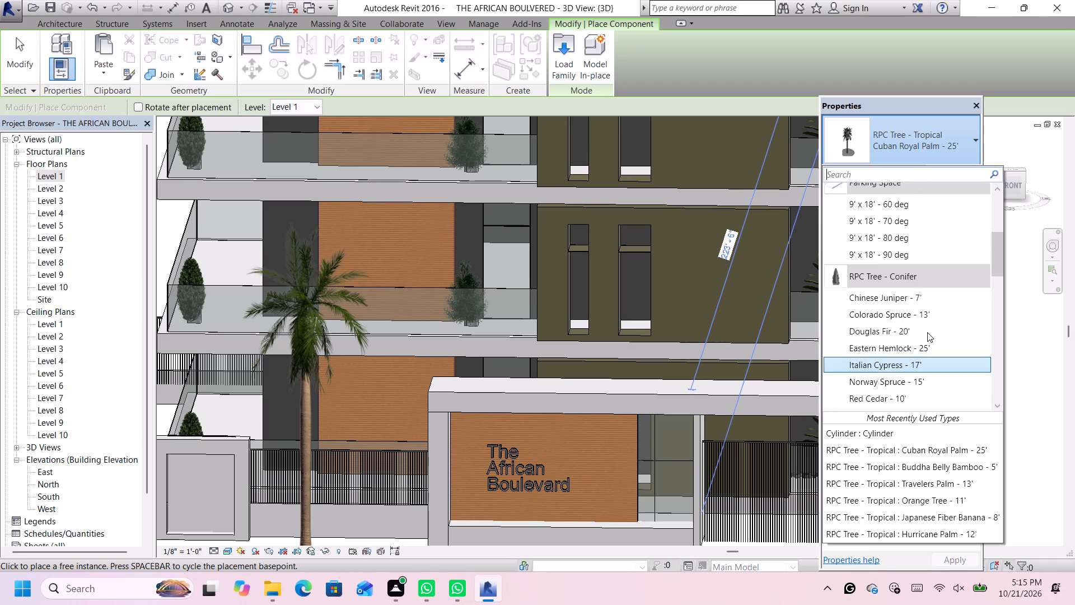
scroll(927, 332, up, 9)
scroll(927, 332, down, 3)
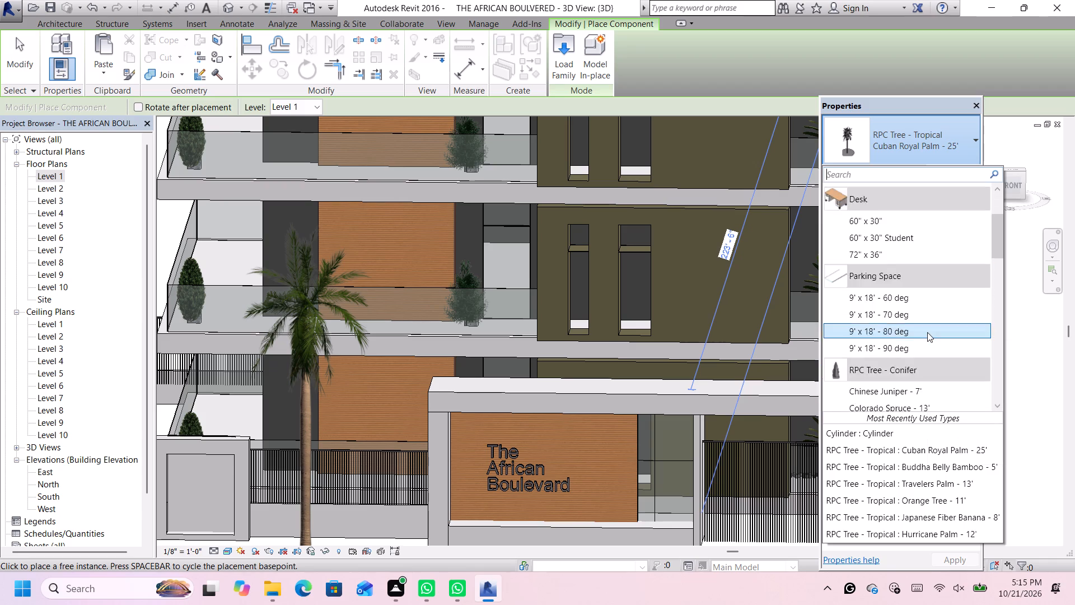
scroll(927, 332, down, 16)
scroll(927, 332, down, 6)
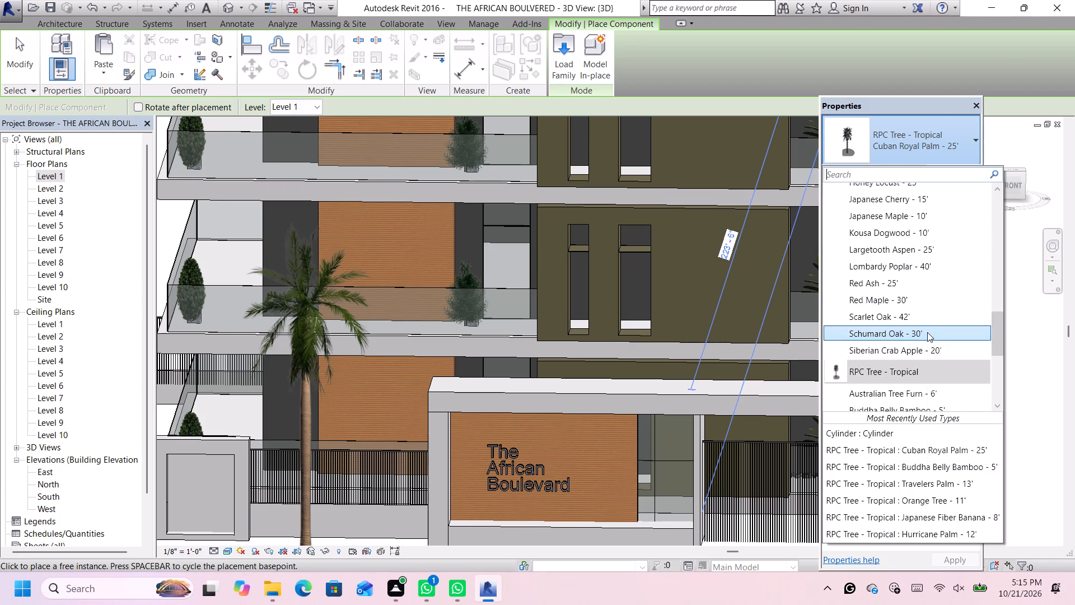
scroll(927, 332, down, 16)
scroll(759, 337, down, 6)
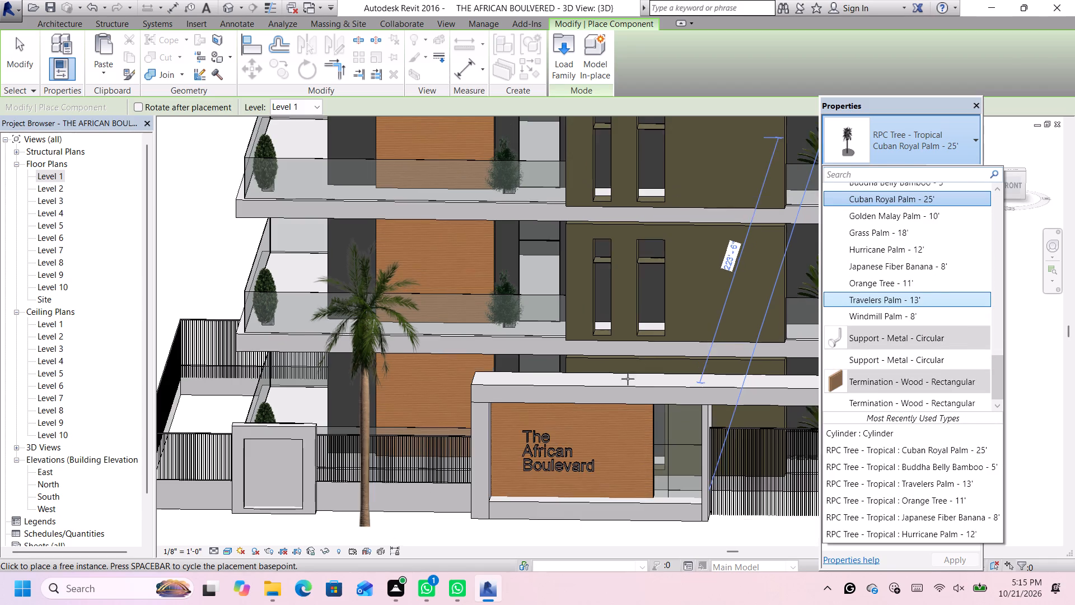
scroll(578, 415, down, 2)
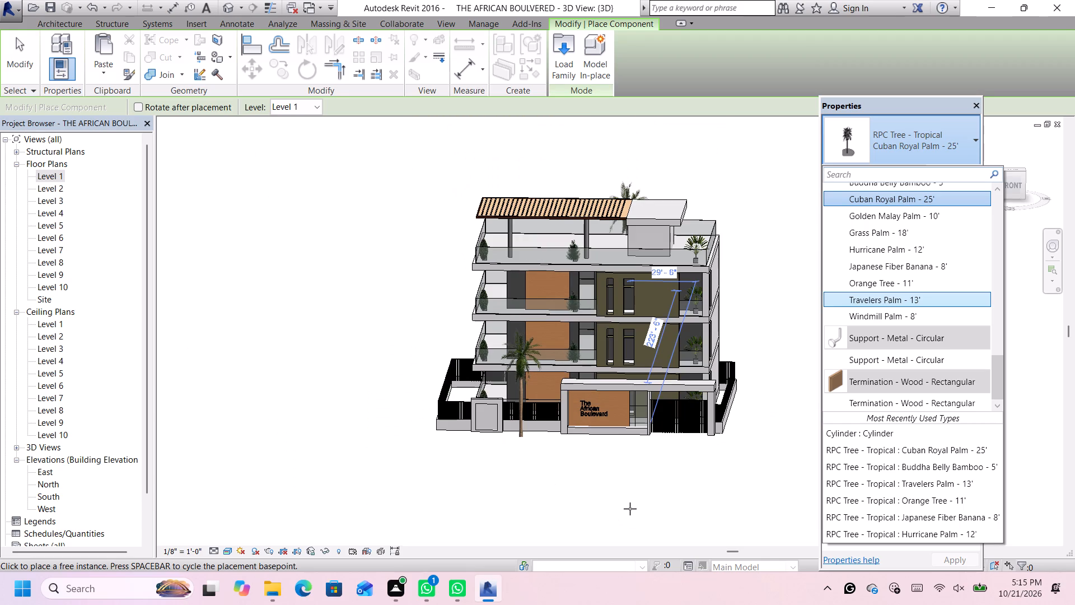
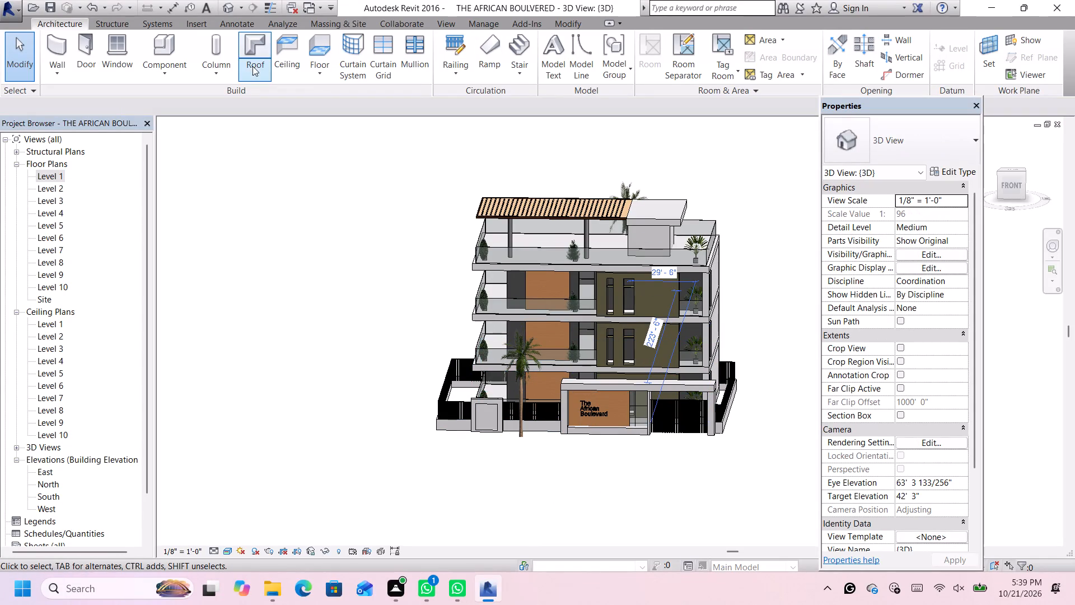
Save the project at the start of component placement.
click(170, 50)
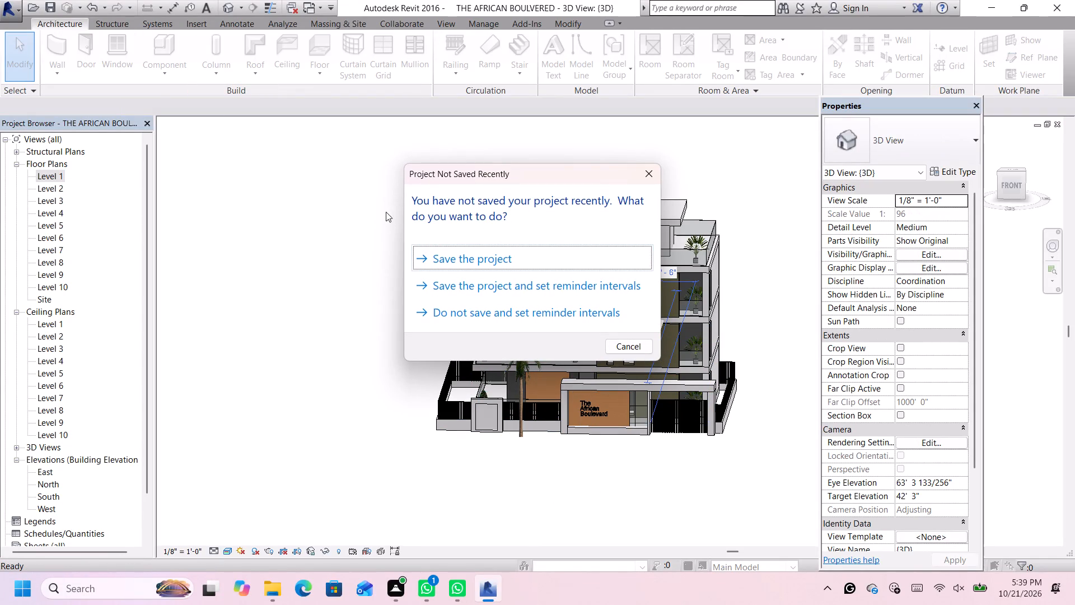
click(449, 257)
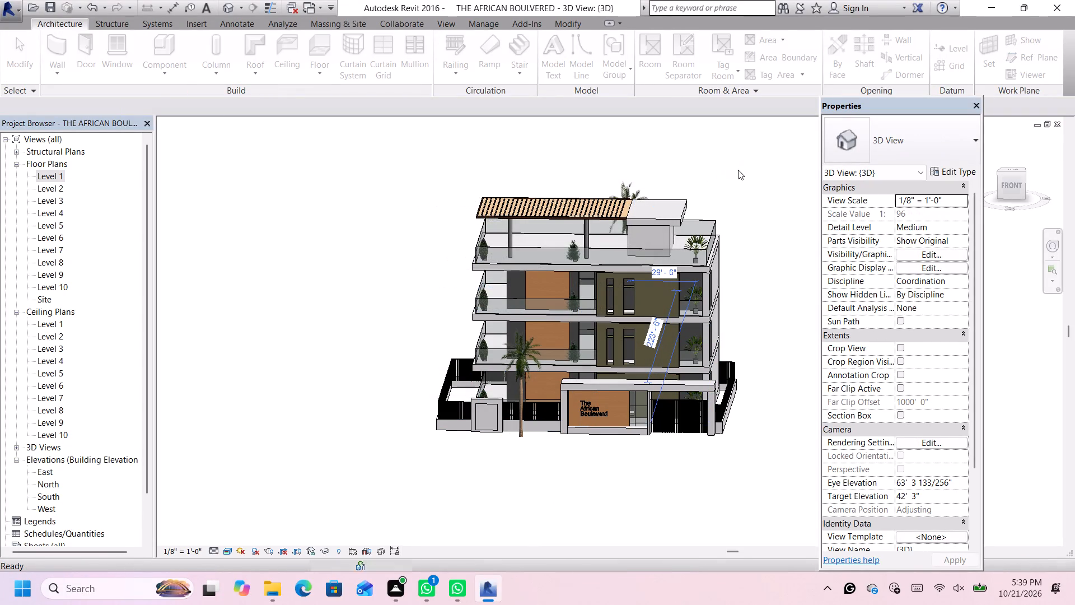
Load the RPC Shrub family from the Planting folder of the US Imperial library.
click(873, 141)
scroll(898, 254, up, 3)
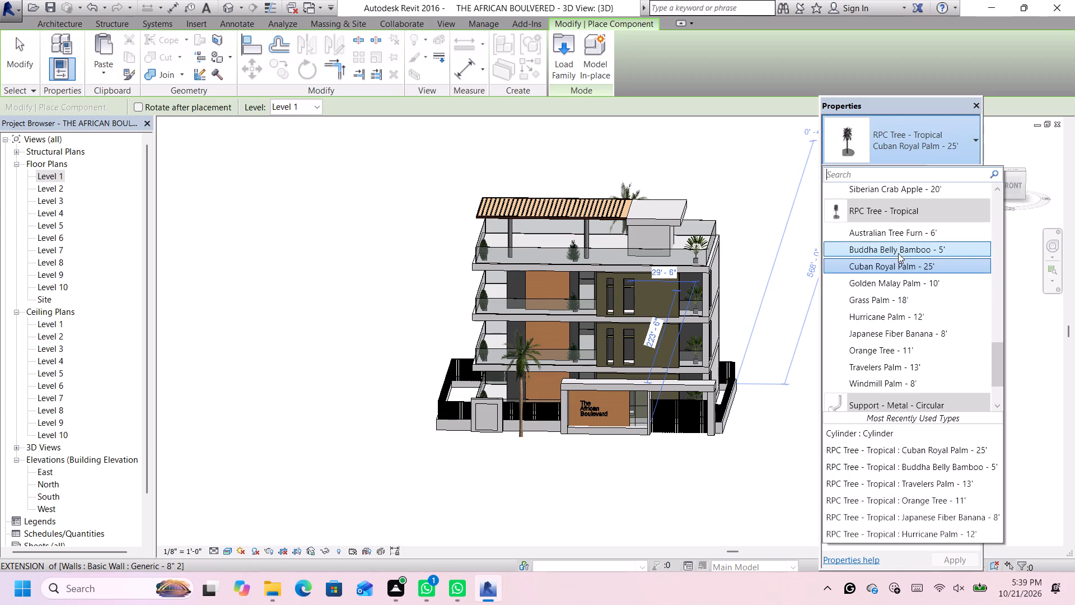
click(561, 65)
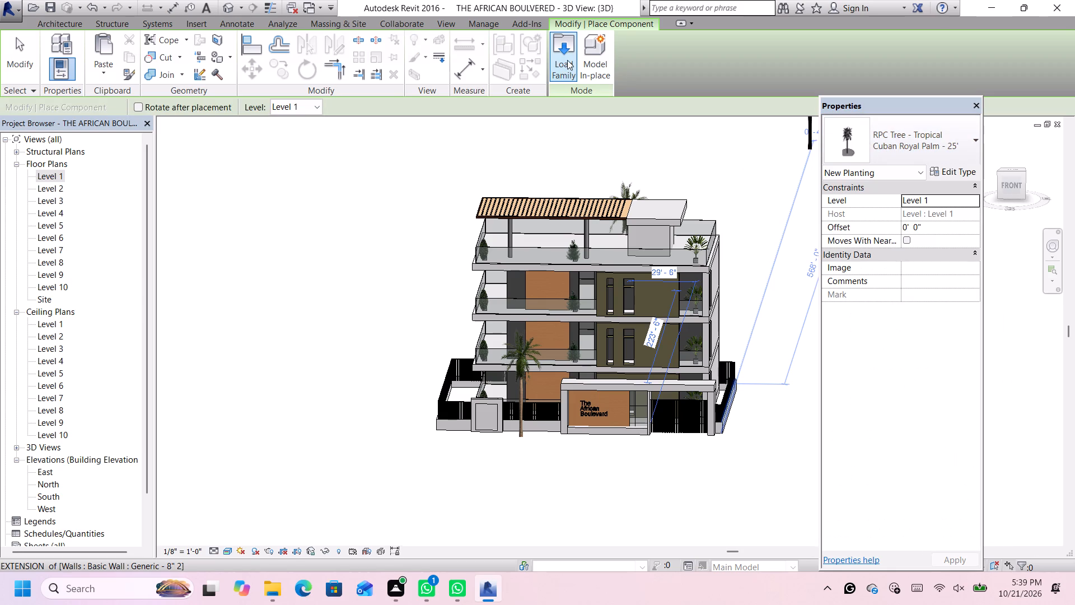
click(571, 54)
click(574, 53)
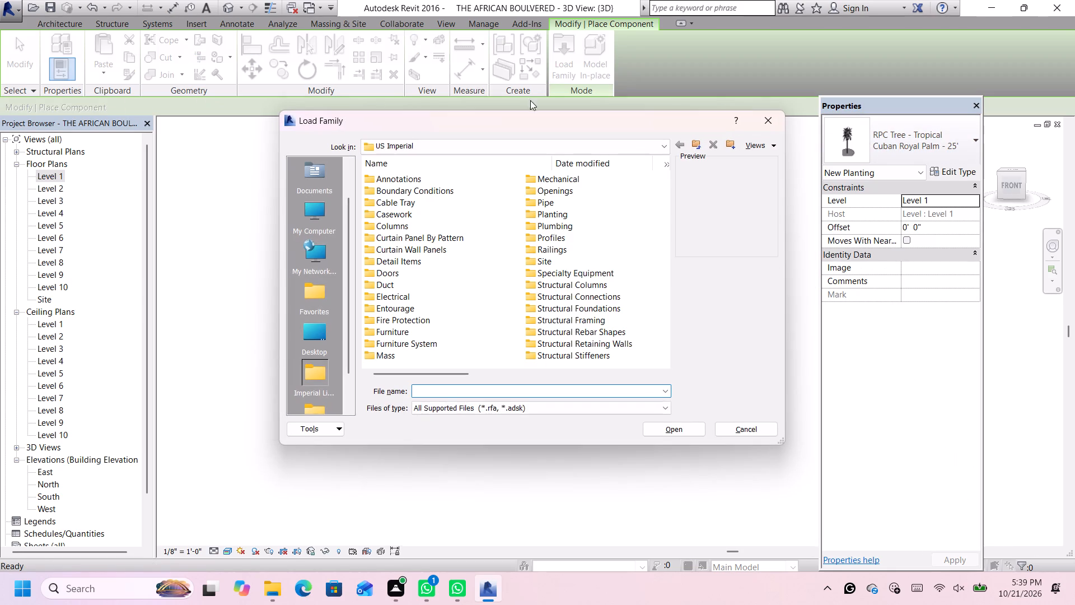
double_click(571, 217)
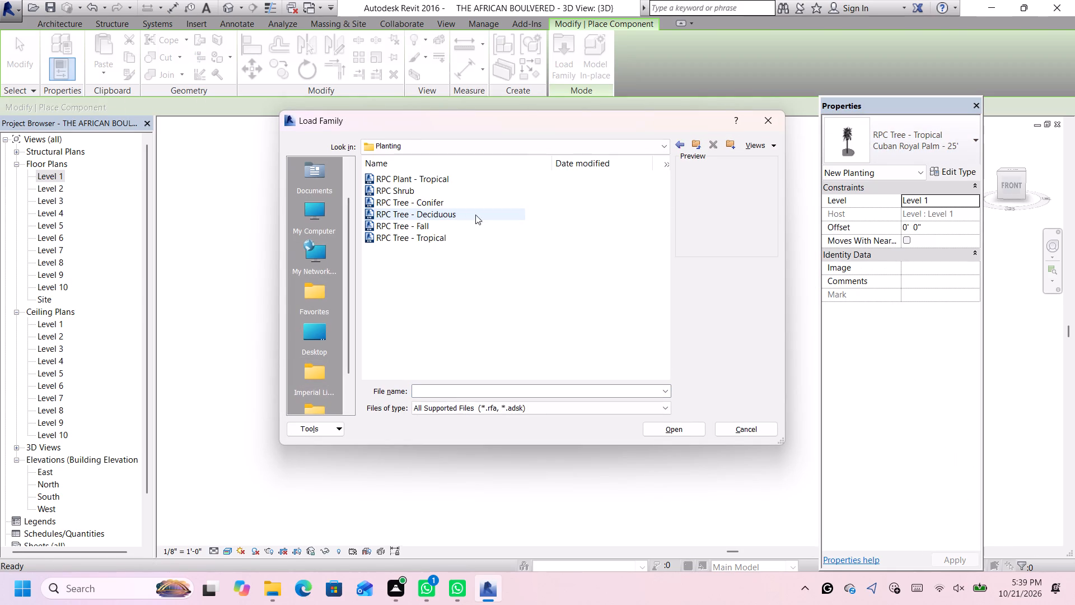
click(419, 192)
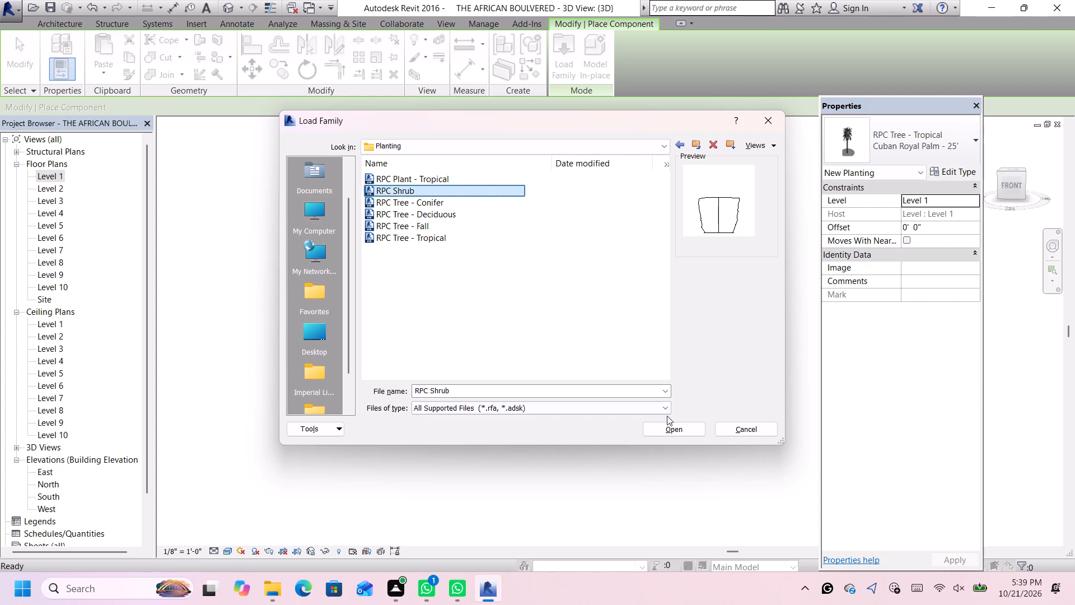
click(676, 427)
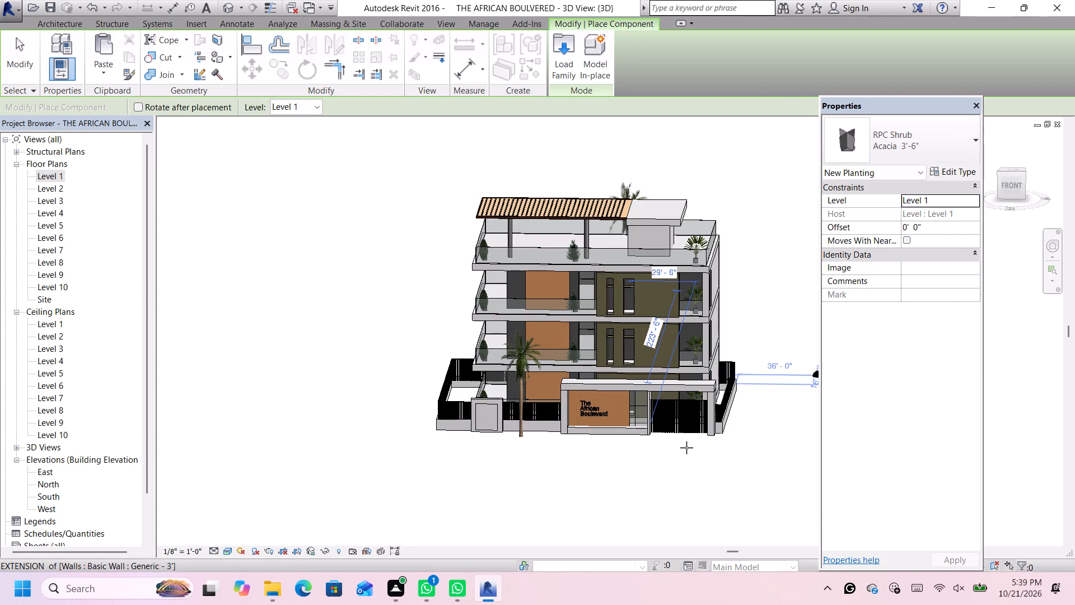
Place one RPC Shrub Boxwood 2'-9" on Level 1 outside the front perimeter wall's far end, about 49' from the name wall's frame.
click(917, 152)
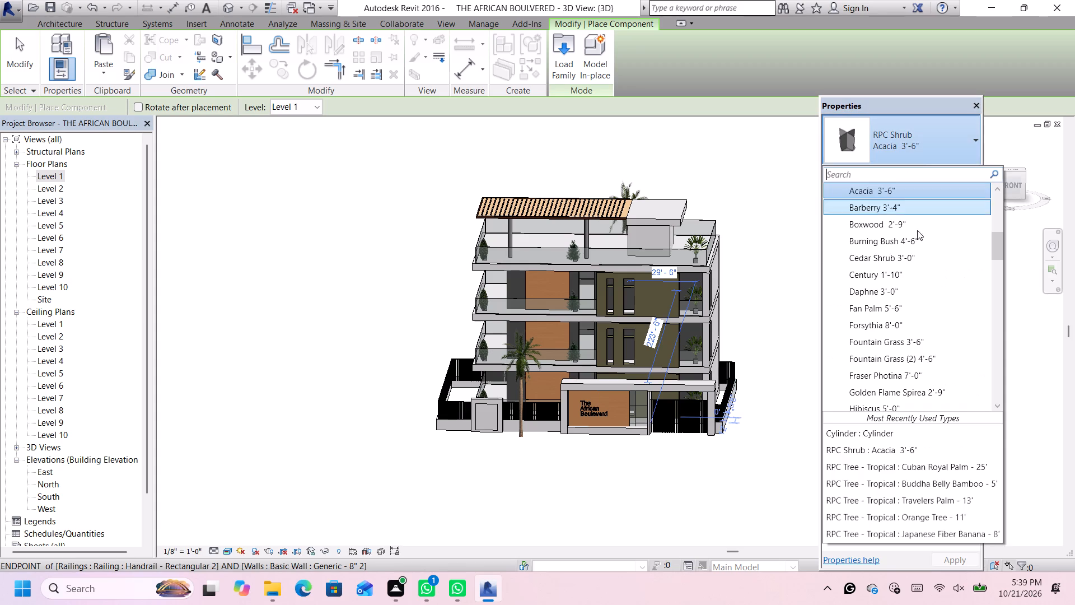
click(919, 227)
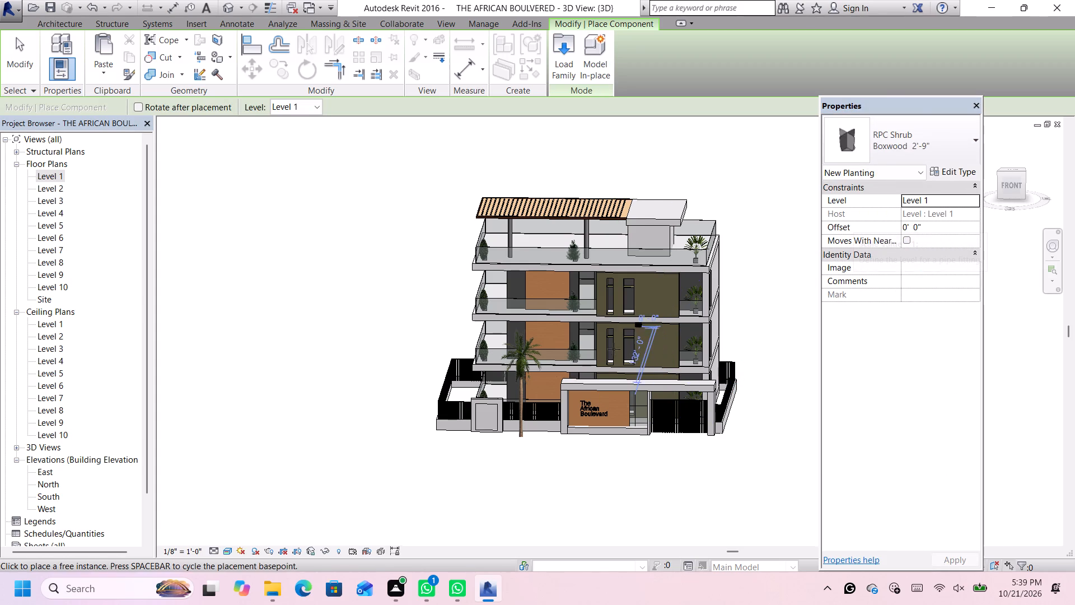
scroll(463, 442, up, 7)
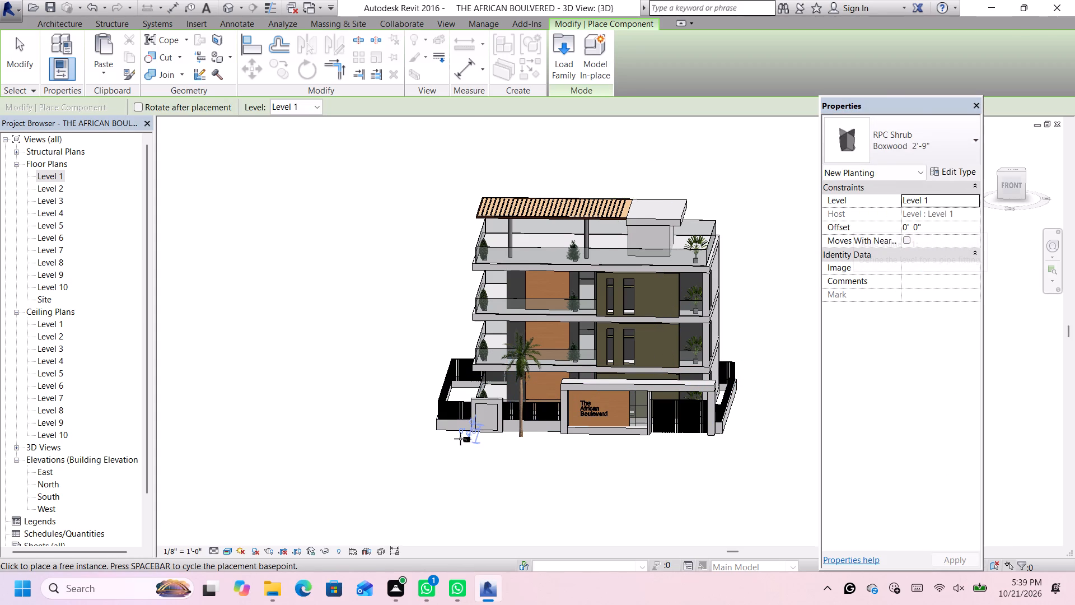
scroll(460, 437, up, 6)
scroll(456, 432, down, 4)
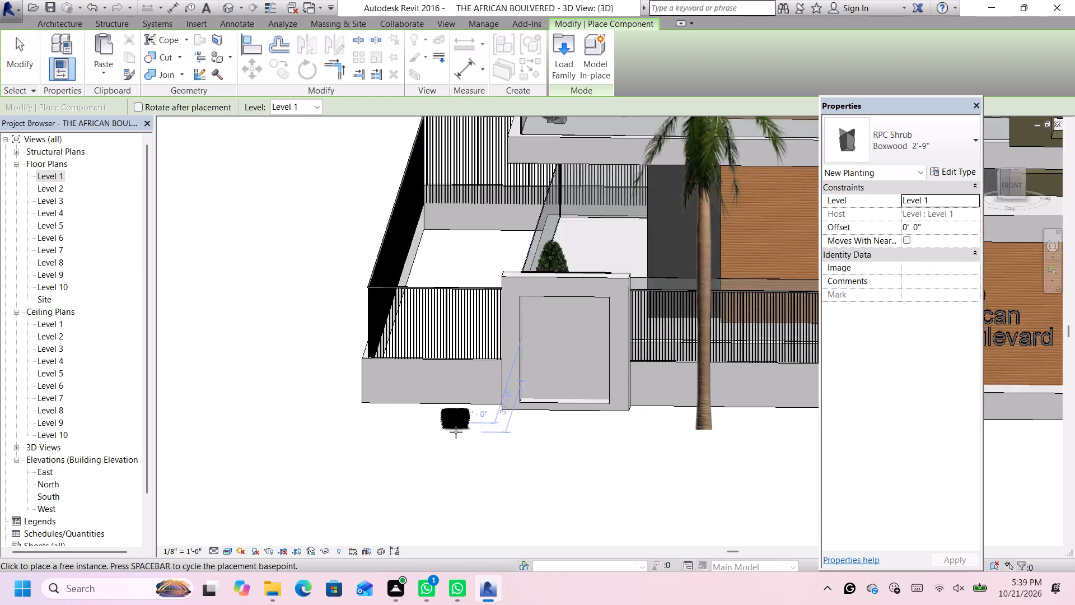
scroll(456, 432, down, 2)
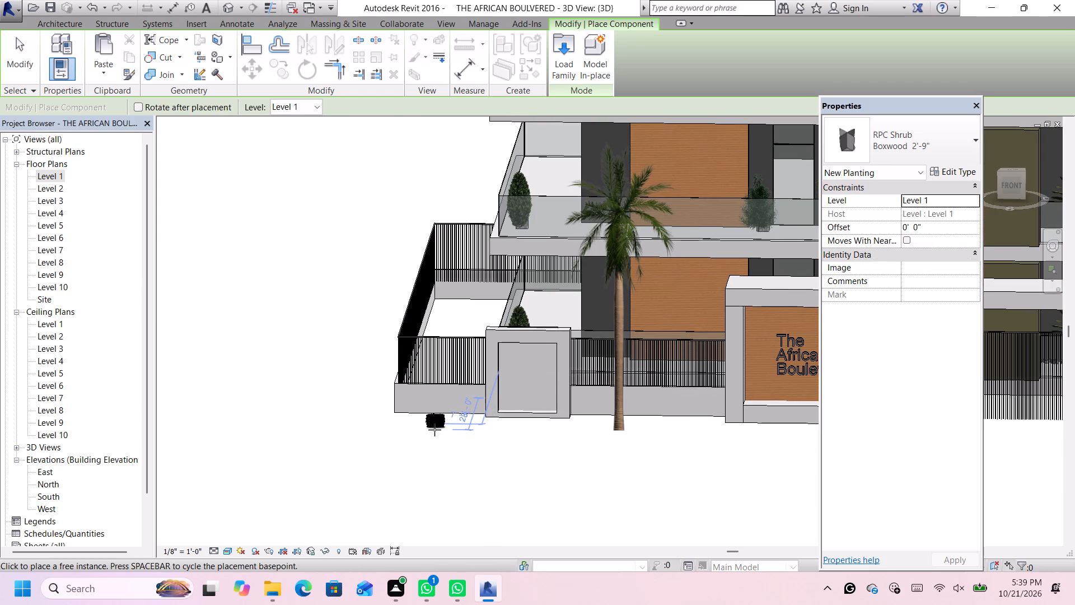
click(434, 430)
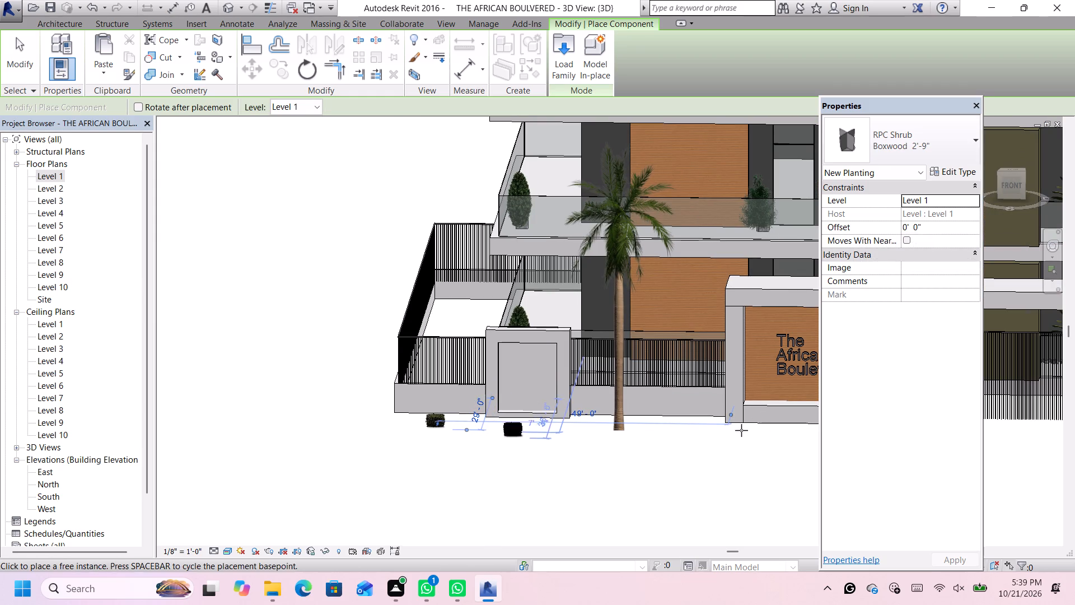
key(Escape)
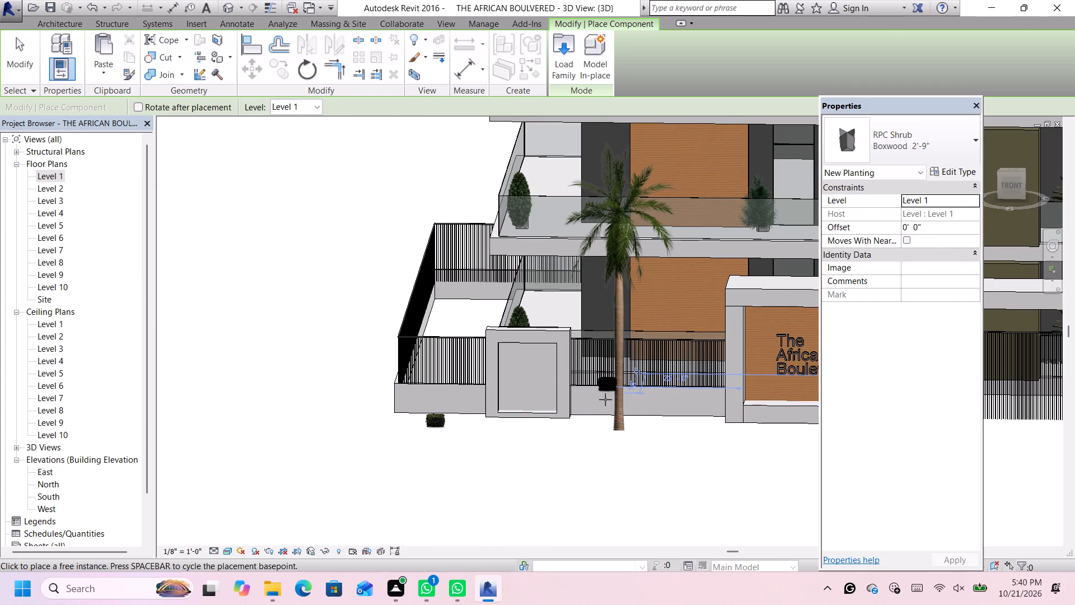
key(Escape)
Set the height of the Boxwood 2'-9" shrub type to 4', leaving its render appearance settings as they are.
click(434, 417)
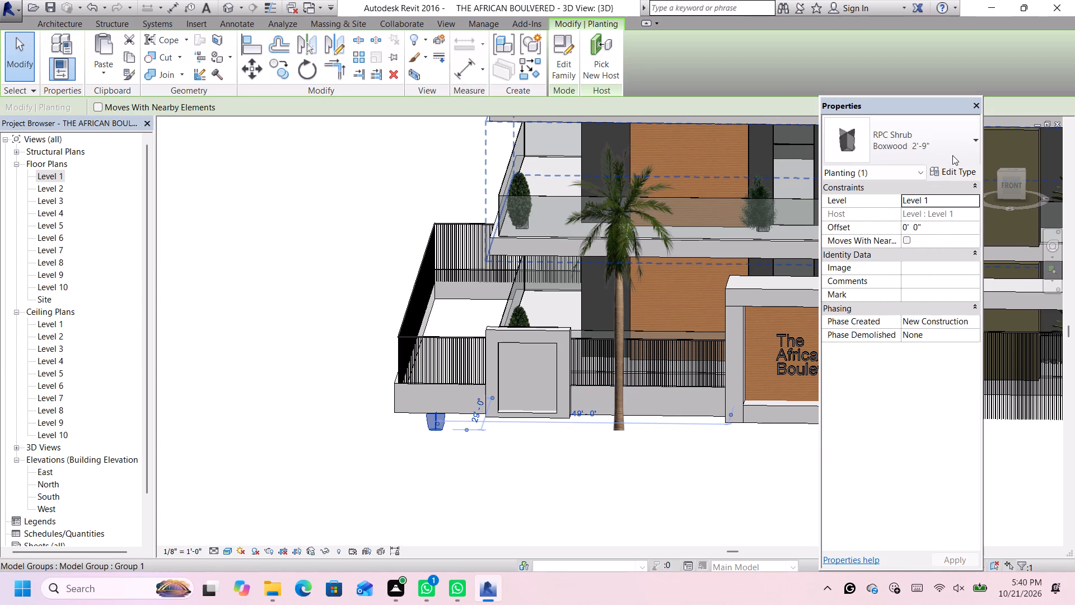
click(959, 171)
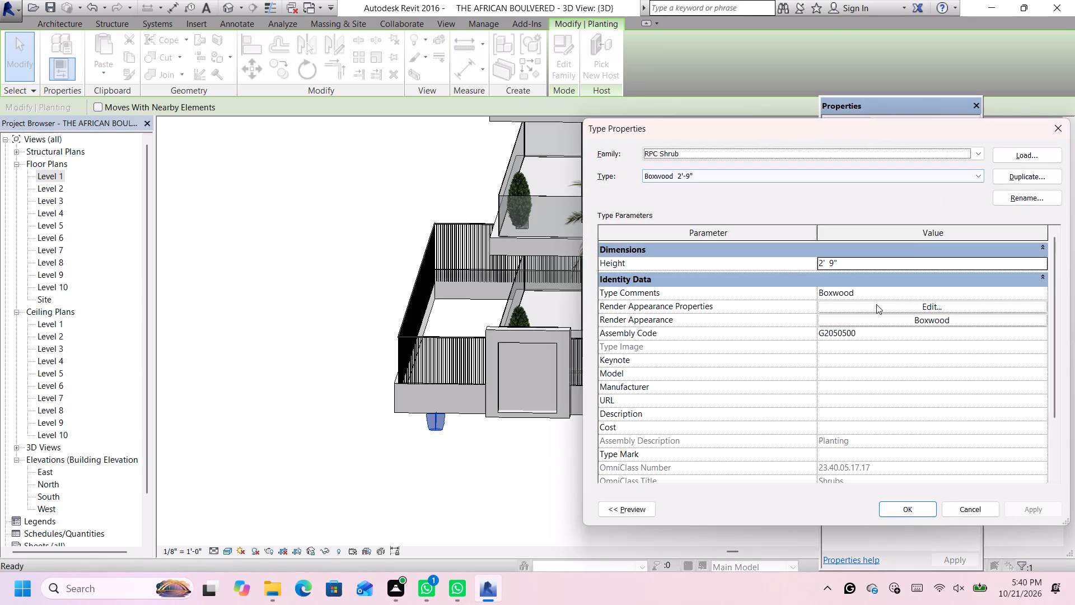
click(870, 265)
key(BackSpace)
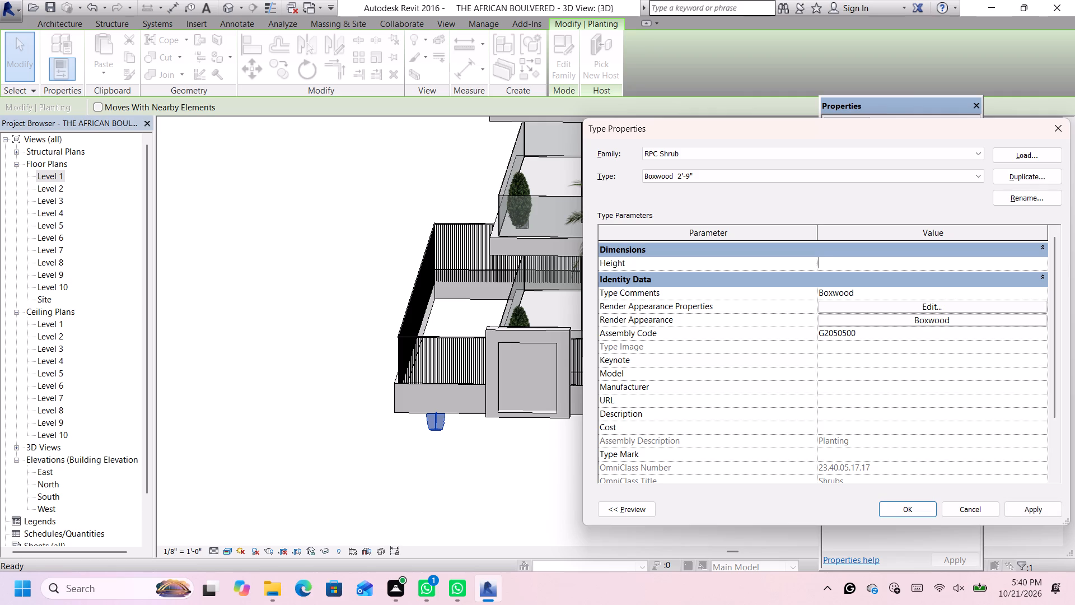
text(4')
key(Return)
click(942, 306)
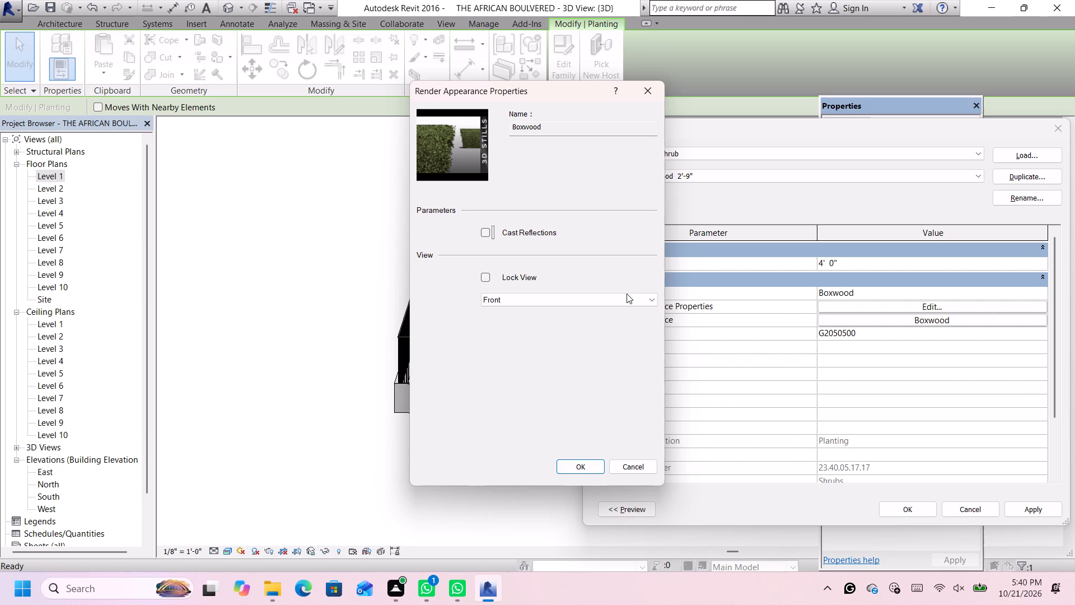
scroll(588, 202, down, 2)
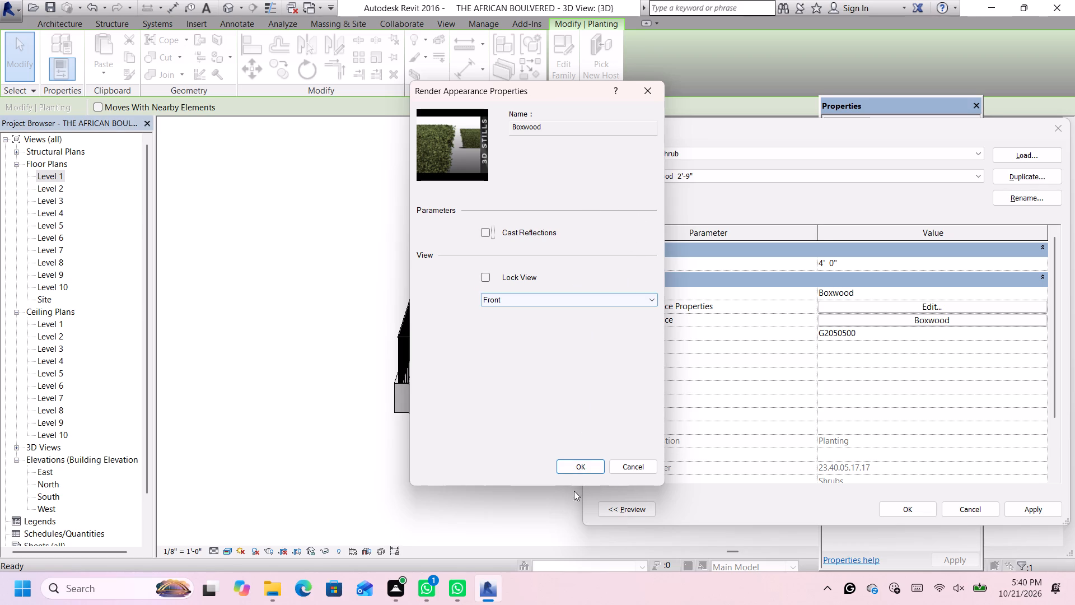
click(578, 464)
scroll(794, 310, down, 4)
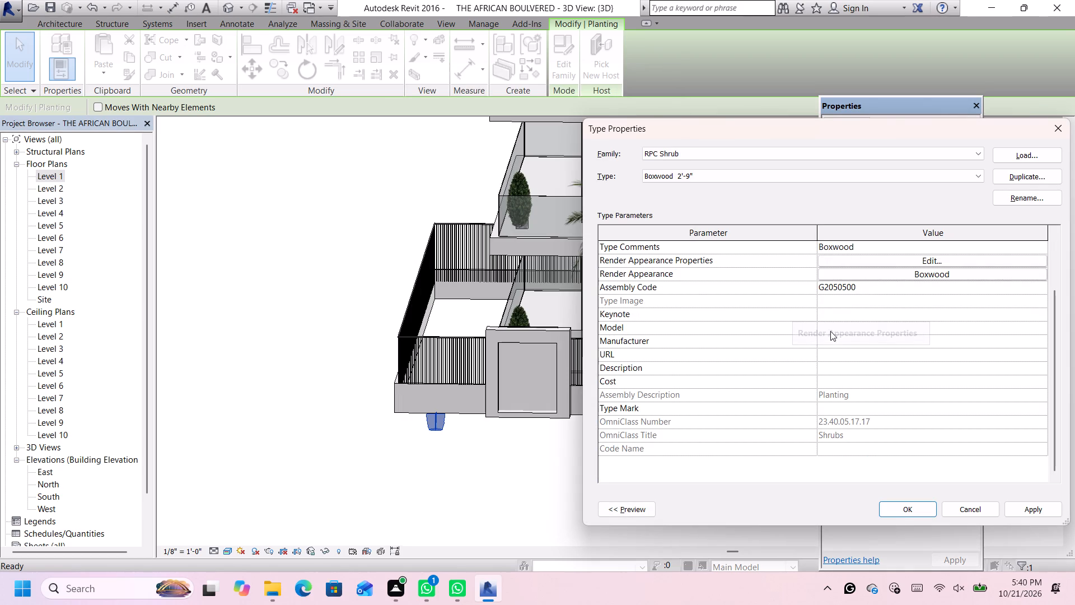
scroll(833, 339, down, 2)
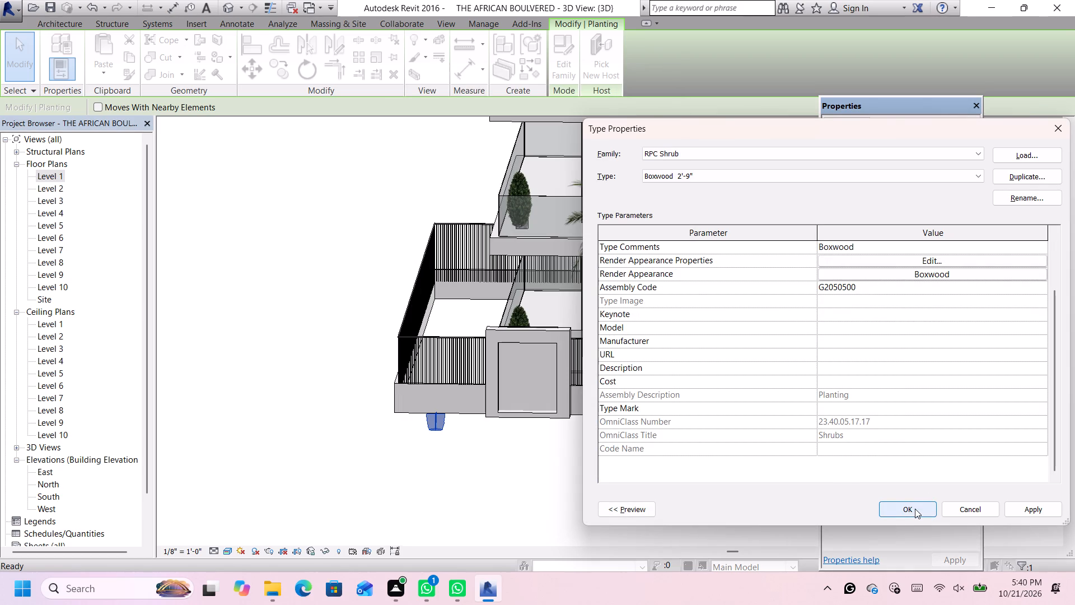
click(915, 509)
scroll(443, 425, up, 4)
click(450, 450)
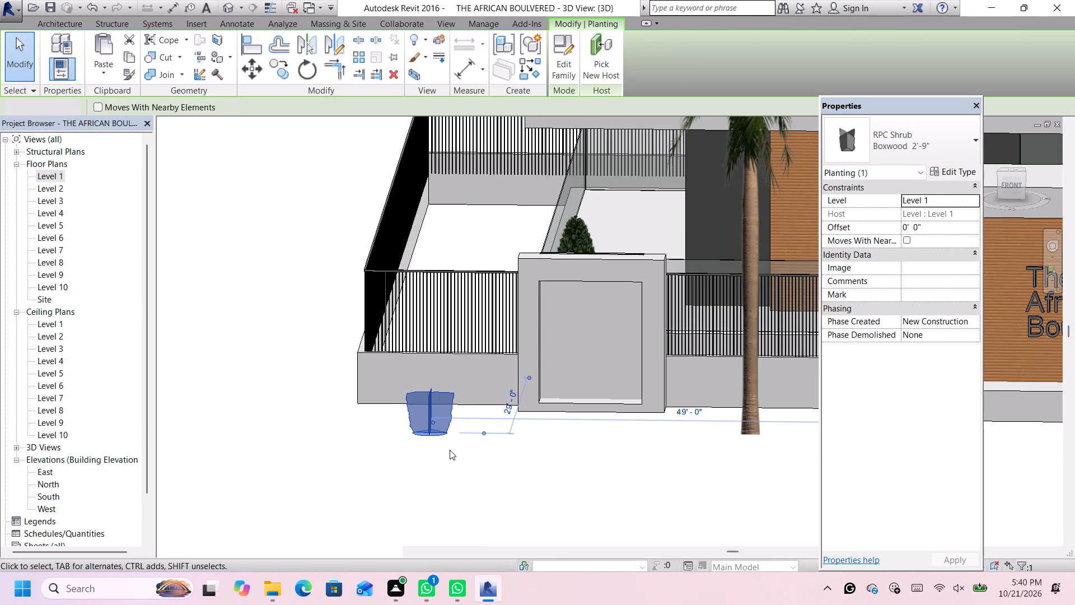
Examine the enlarged boxwood against the front wall and review its type properties.
click(442, 409)
click(438, 434)
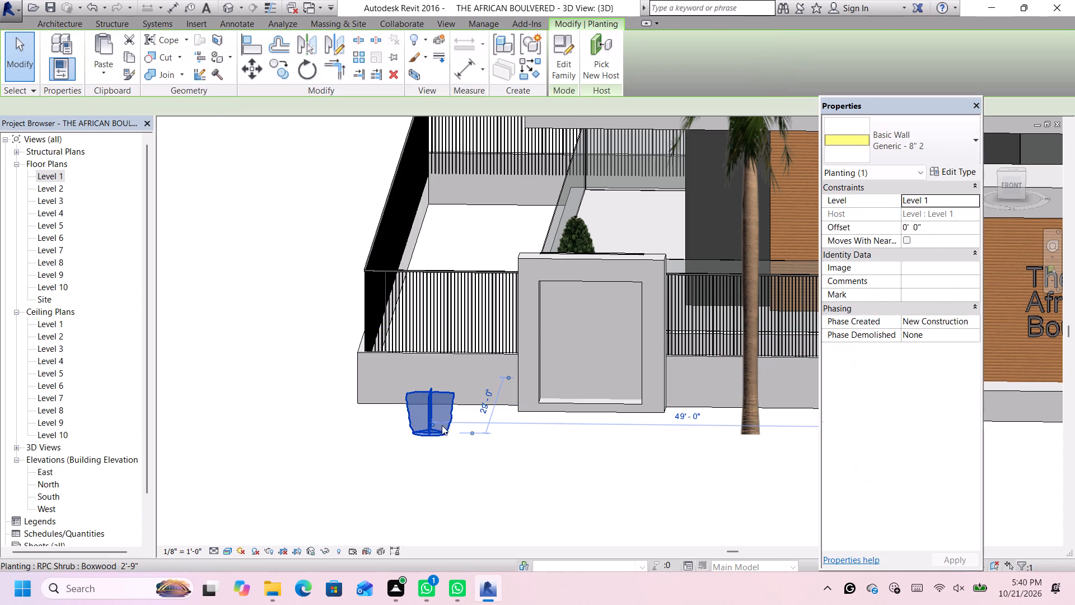
scroll(445, 421, down, 4)
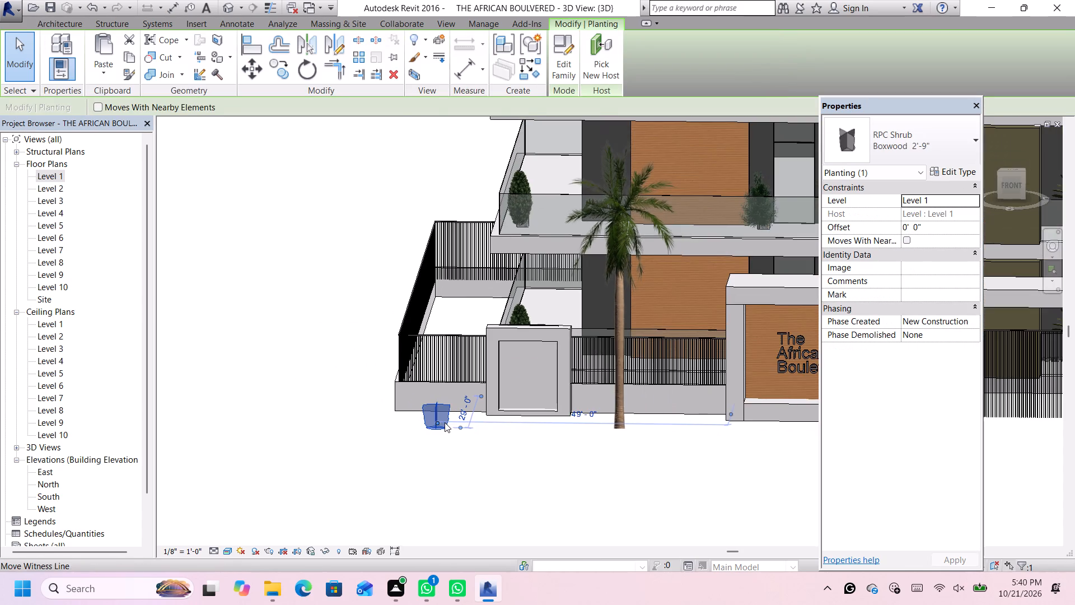
scroll(446, 420, up, 5)
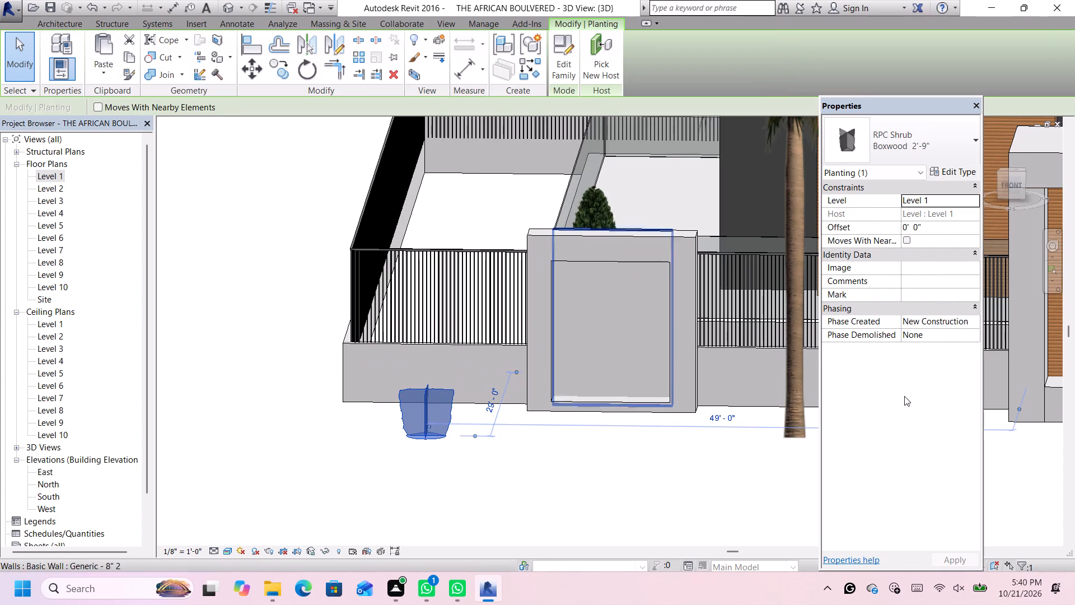
click(956, 167)
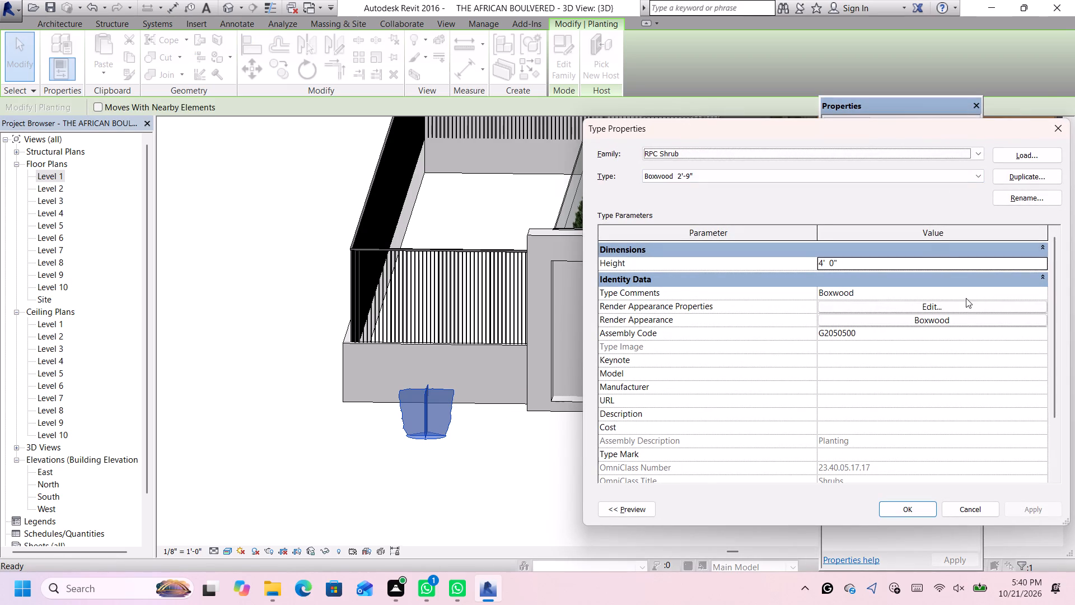
scroll(848, 392, down, 4)
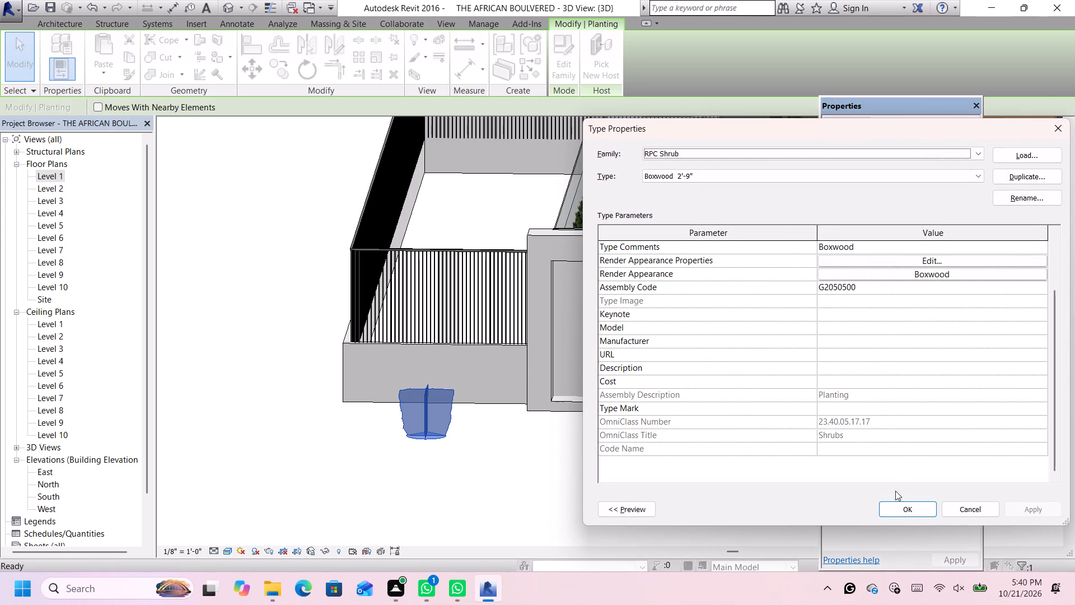
click(903, 514)
Copy the boxwood about 4'-5" horizontally along the front perimeter wall, so the two shrubs stand side by side.
scroll(456, 439, down, 2)
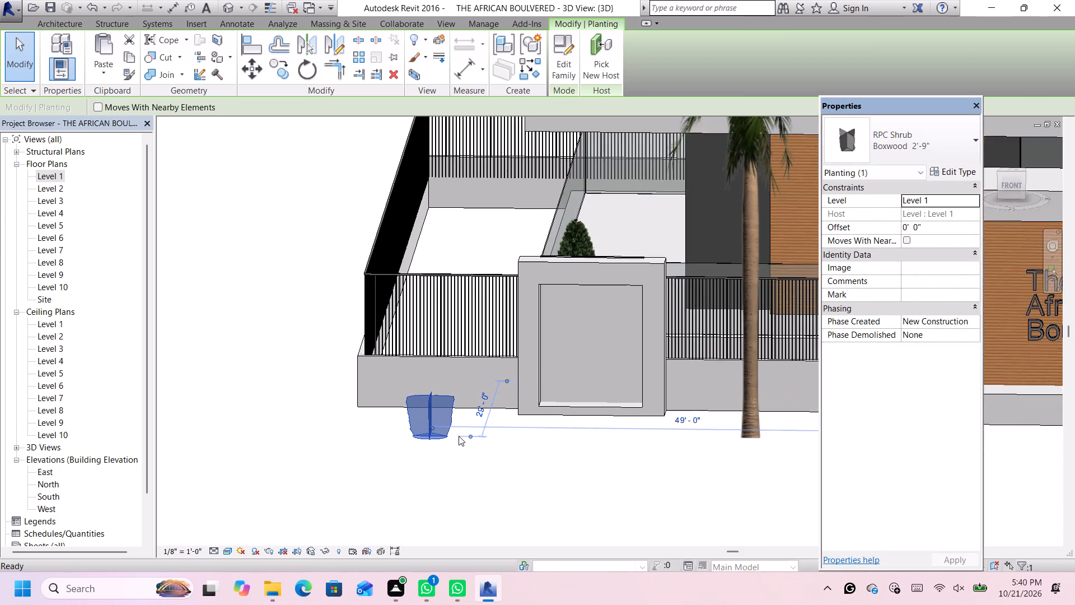
scroll(459, 436, down, 2)
scroll(548, 452, up, 1)
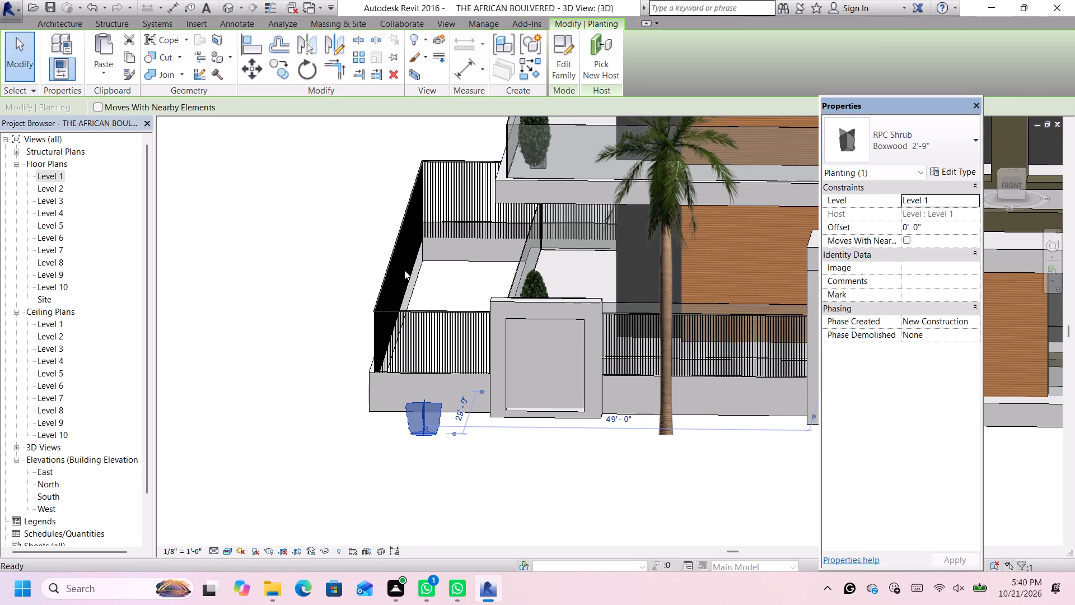
click(277, 73)
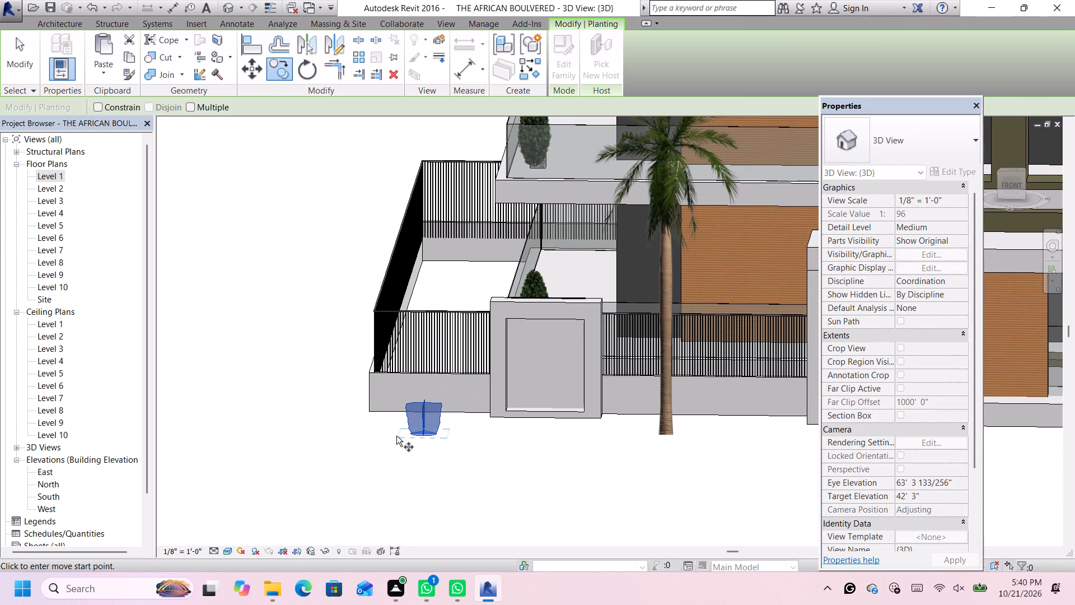
click(414, 433)
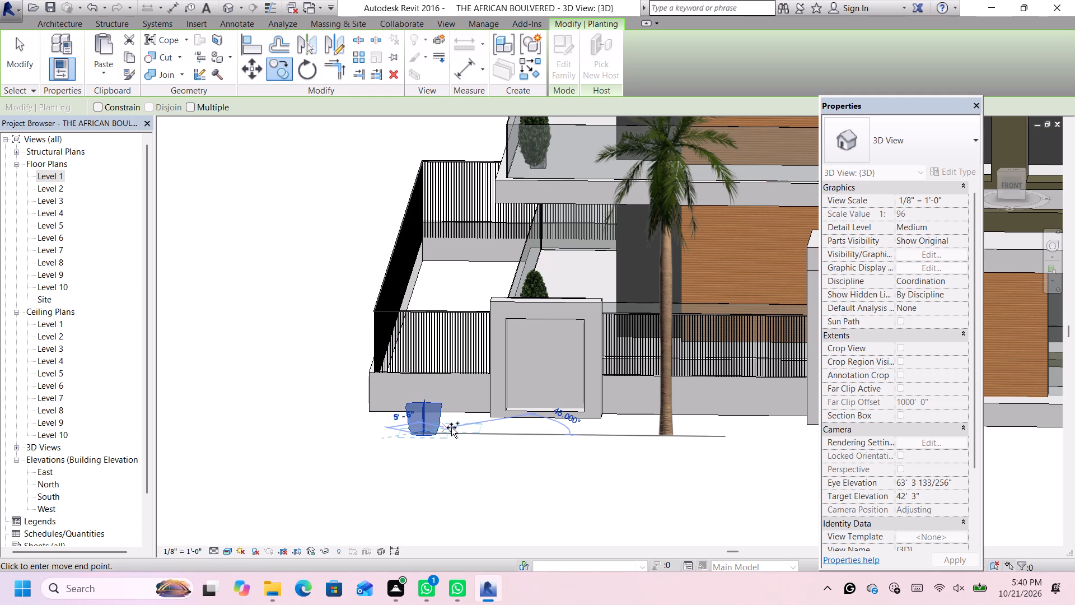
scroll(445, 430, up, 10)
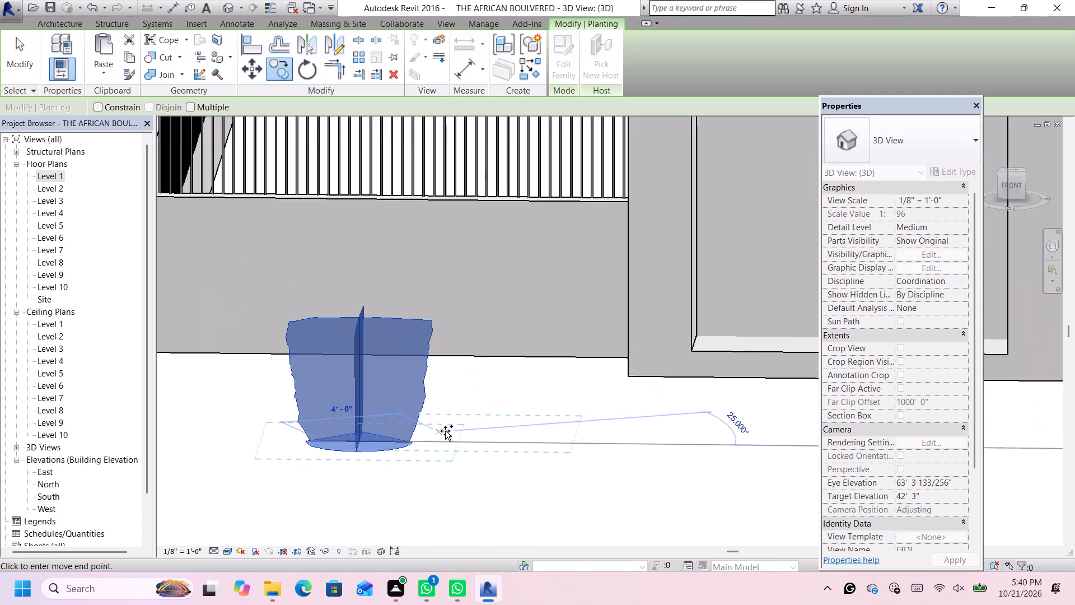
scroll(445, 431, up, 1)
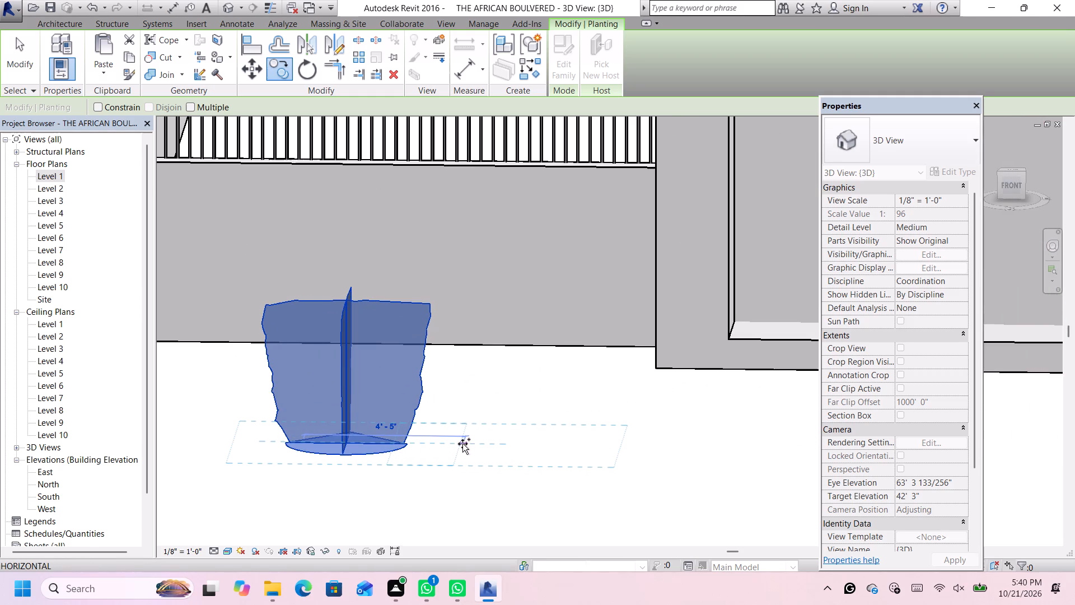
click(462, 444)
scroll(462, 453, down, 4)
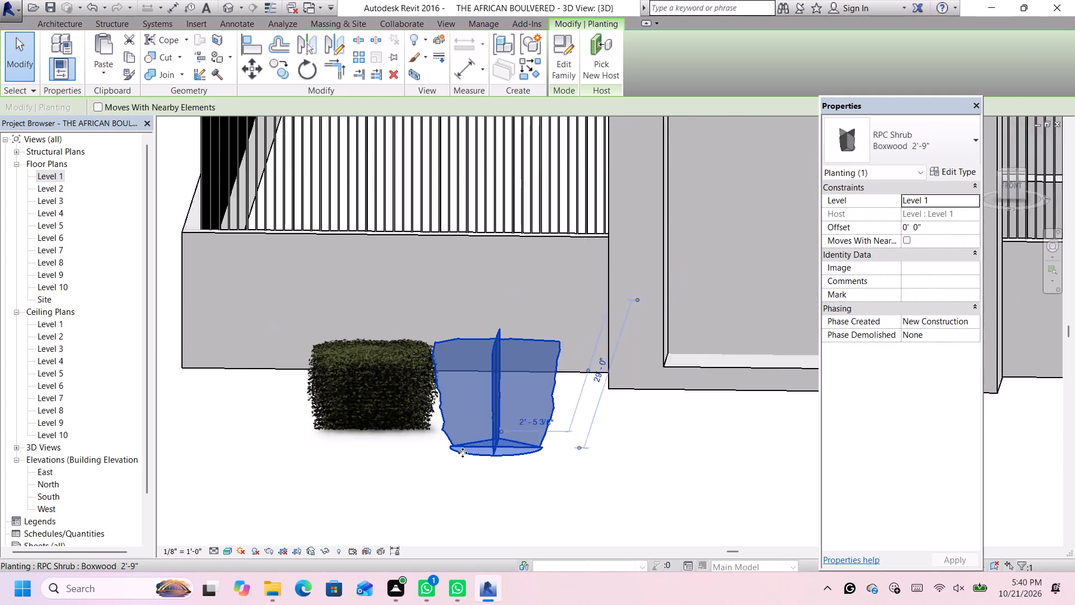
scroll(462, 453, down, 3)
click(526, 488)
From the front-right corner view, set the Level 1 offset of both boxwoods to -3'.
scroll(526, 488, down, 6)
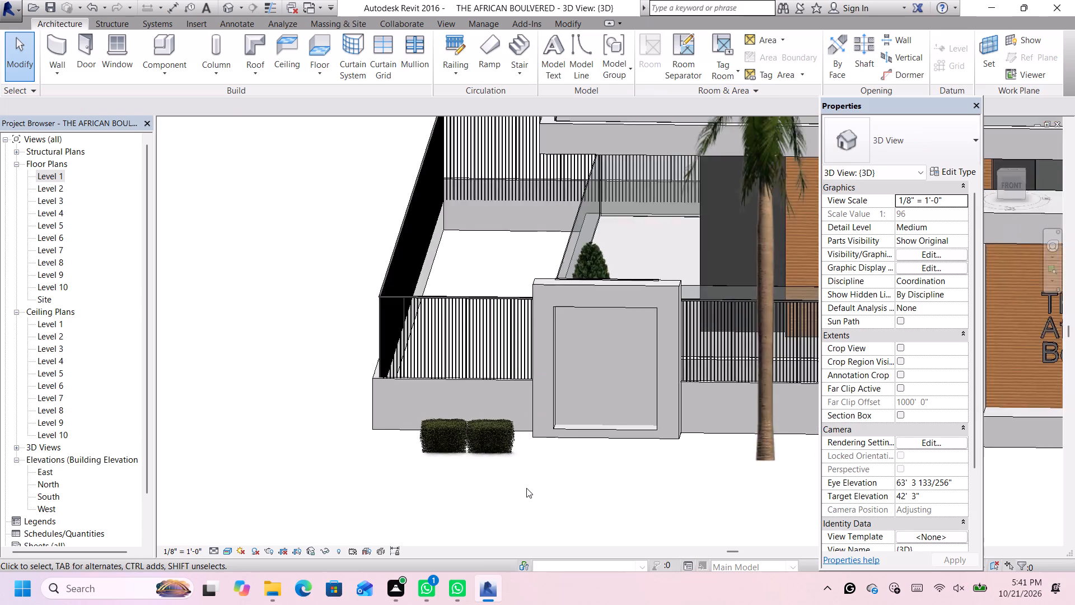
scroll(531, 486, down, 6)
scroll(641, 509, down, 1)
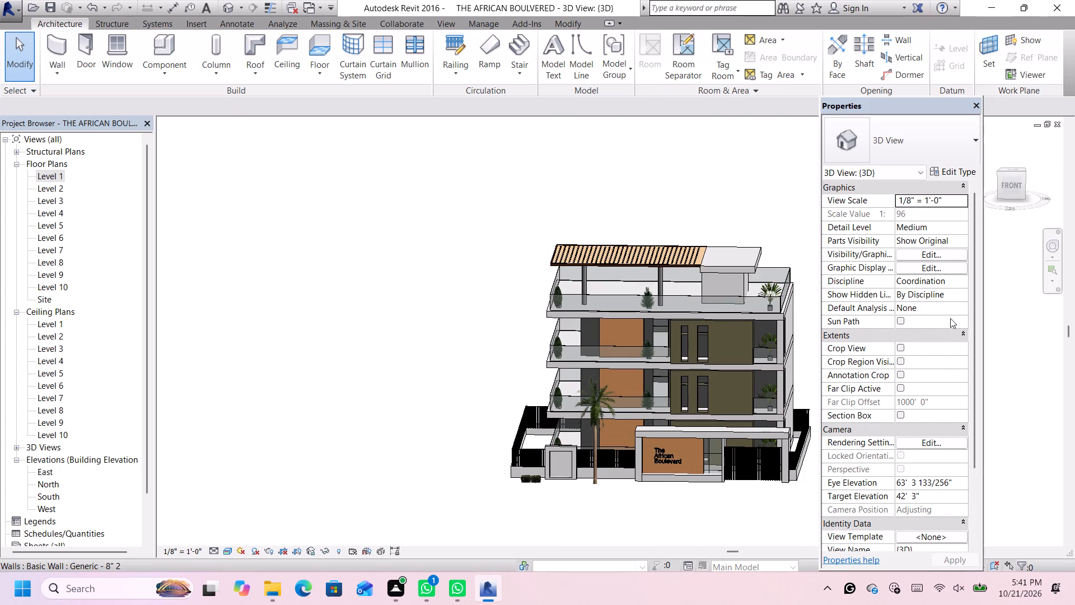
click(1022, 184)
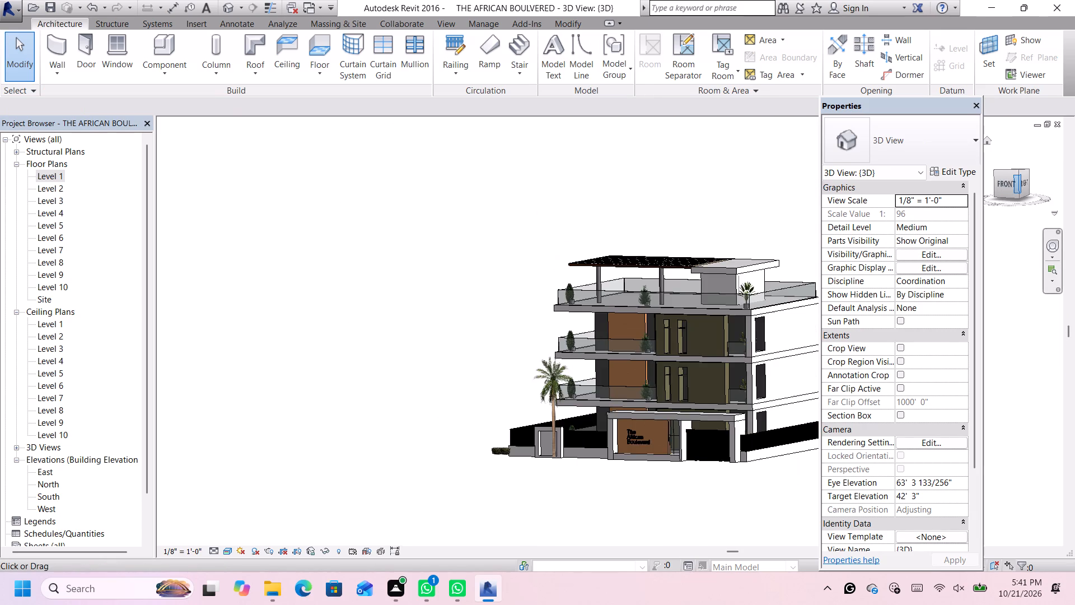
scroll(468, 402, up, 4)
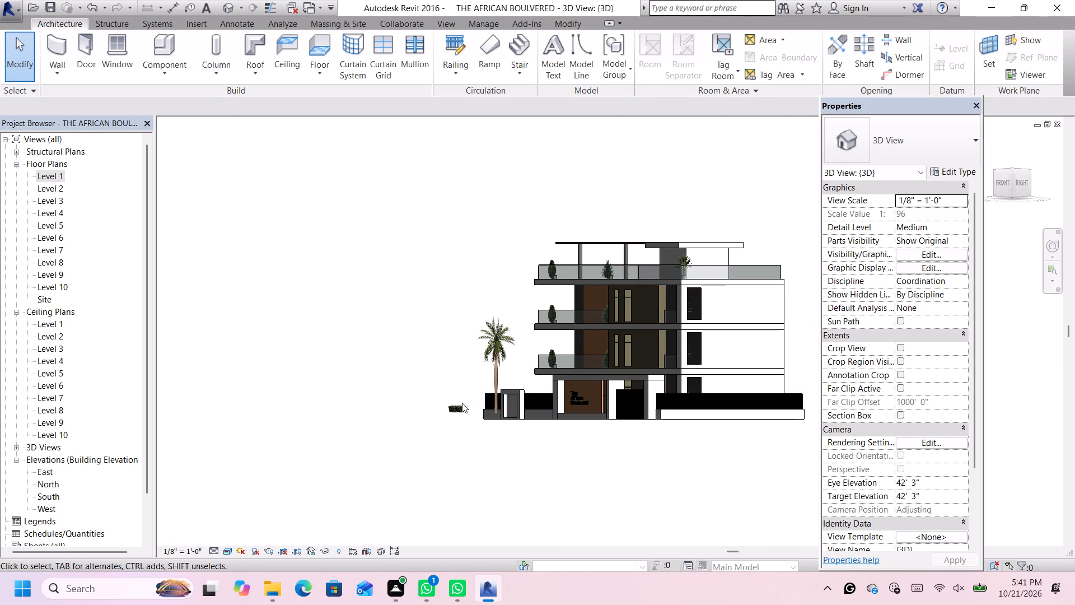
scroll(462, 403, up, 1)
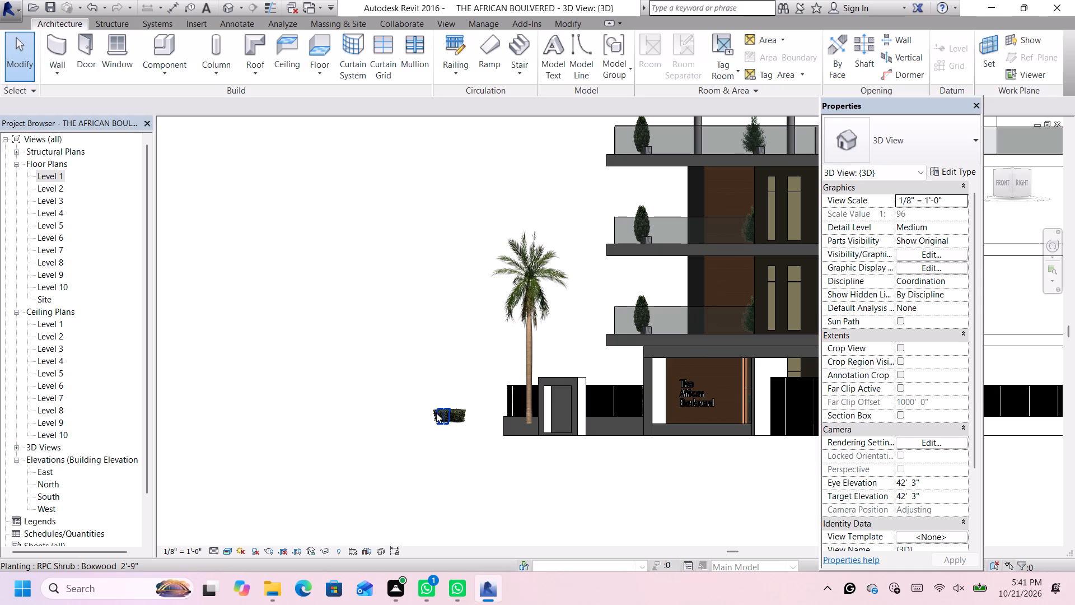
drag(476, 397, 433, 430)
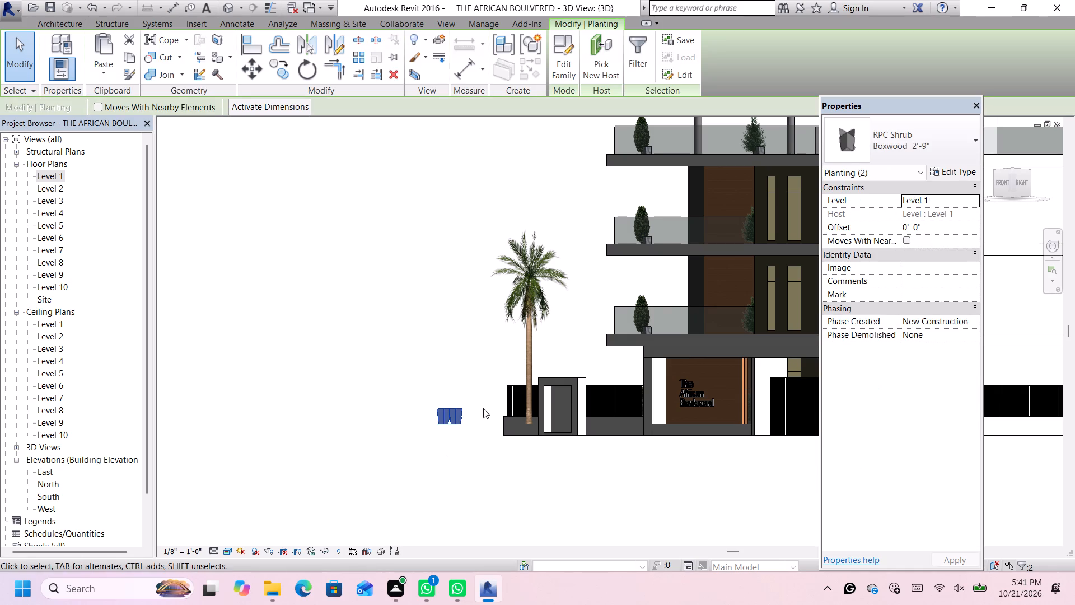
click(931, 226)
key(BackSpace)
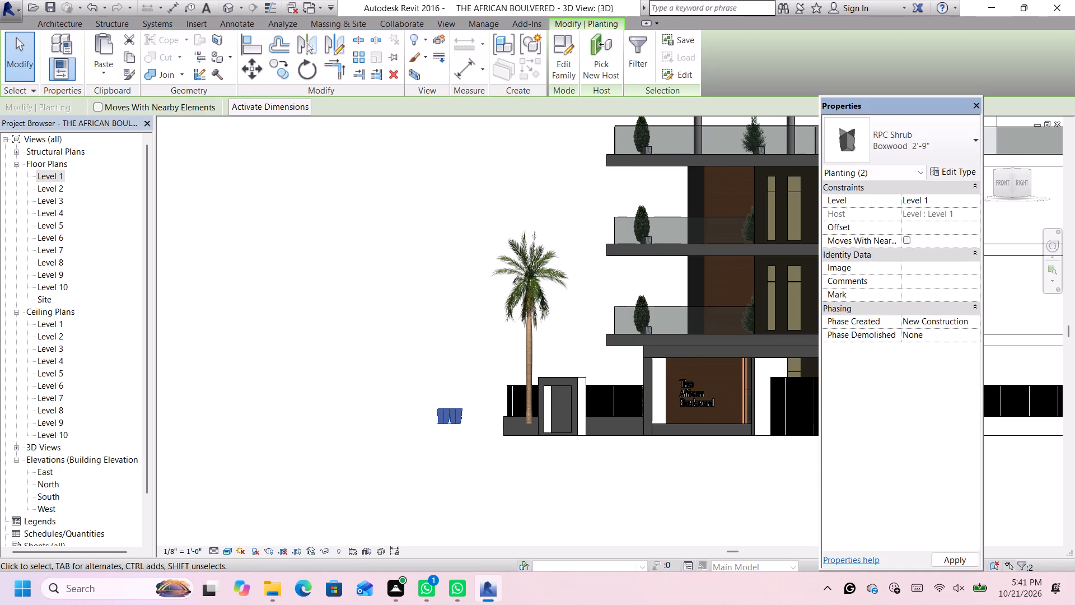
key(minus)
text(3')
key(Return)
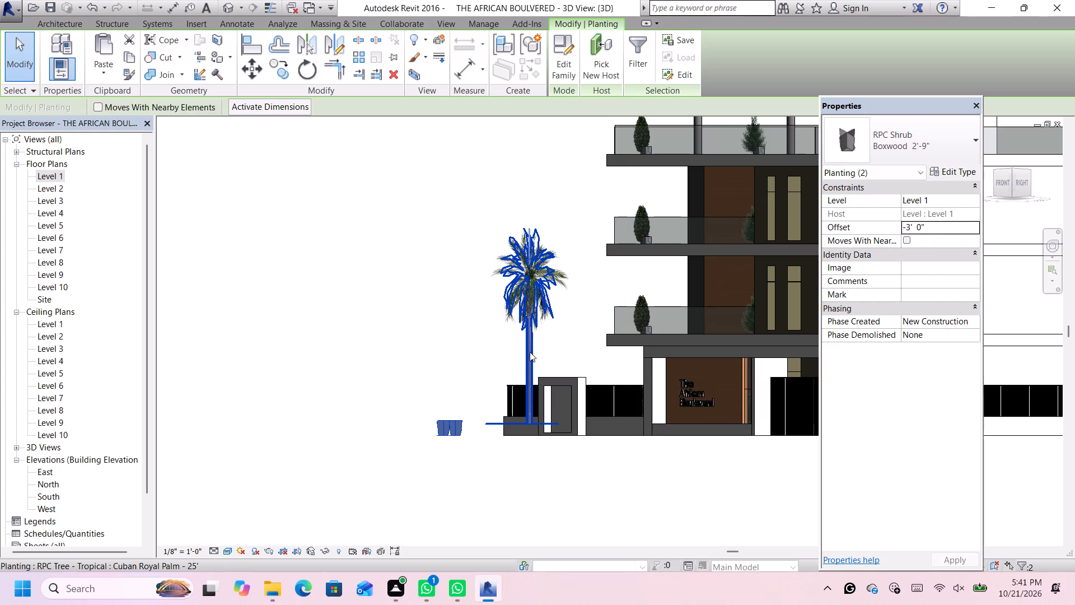
Set the offset of the Cuban Royal Palm in front of the perimeter wall to -3'.
click(531, 319)
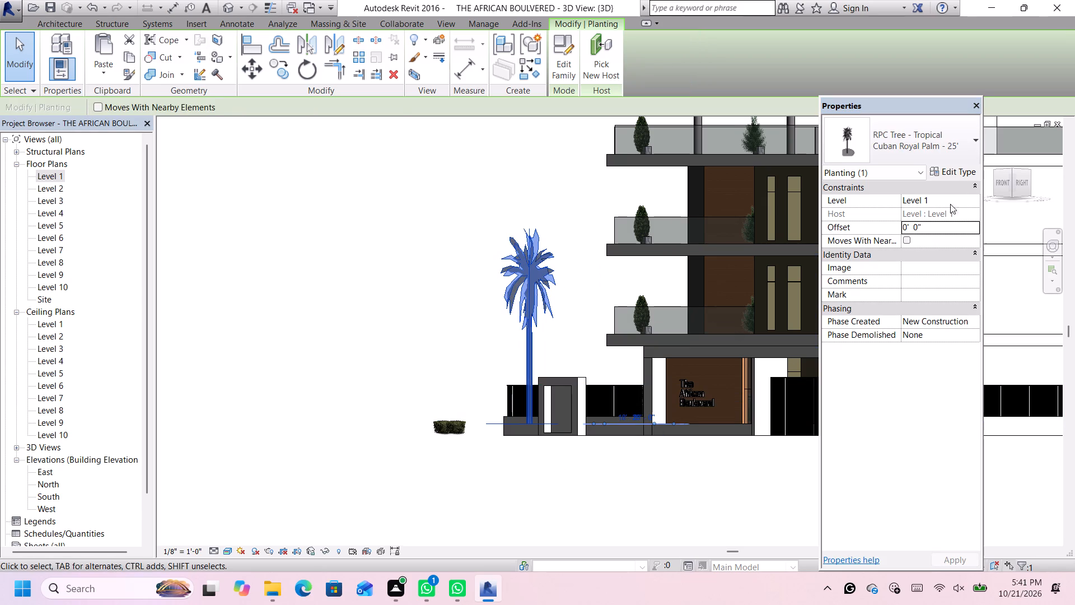
click(943, 232)
key(BackSpace)
key(minus)
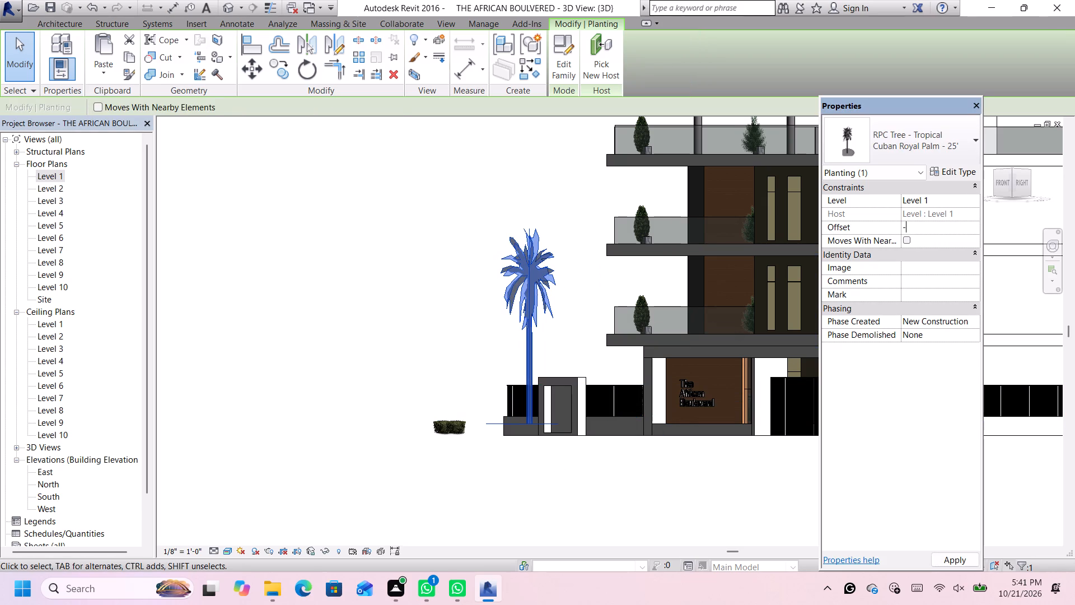
text(3')
key(Return)
click(516, 462)
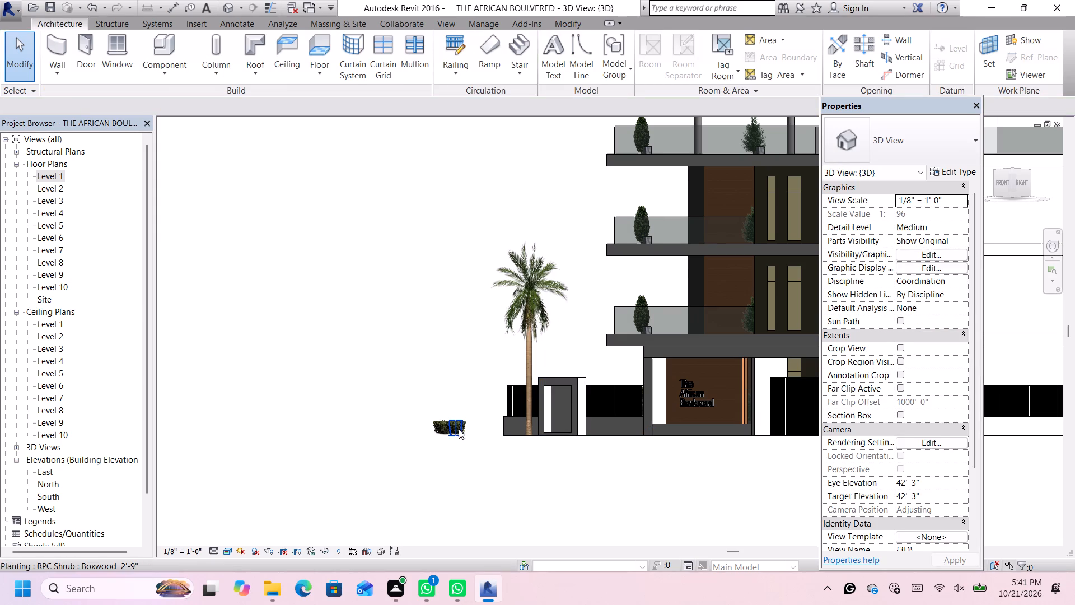
Select both boxwoods and nudge them in the corner view until they meet the near end of the front perimeter wall.
click(441, 424)
drag(475, 406, 462, 424)
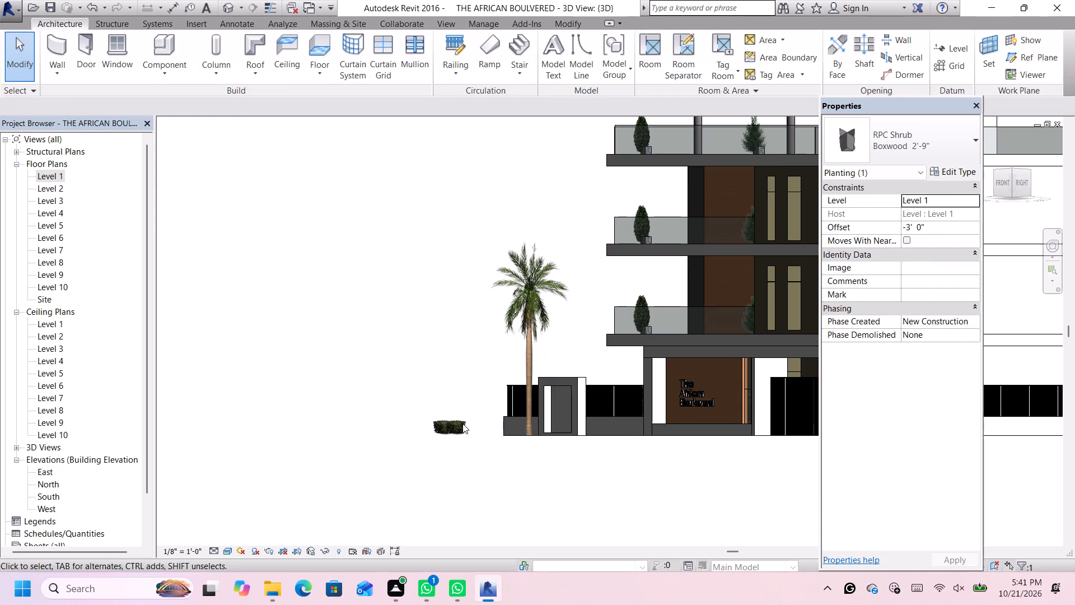
drag(462, 424, 433, 439)
key(Right)
key(Right)
key(Right)
key(Right)
key(Right)
key(Right)
key(Right)
key(Right)
key(Right)
key(Right)
key(Right)
key(Right)
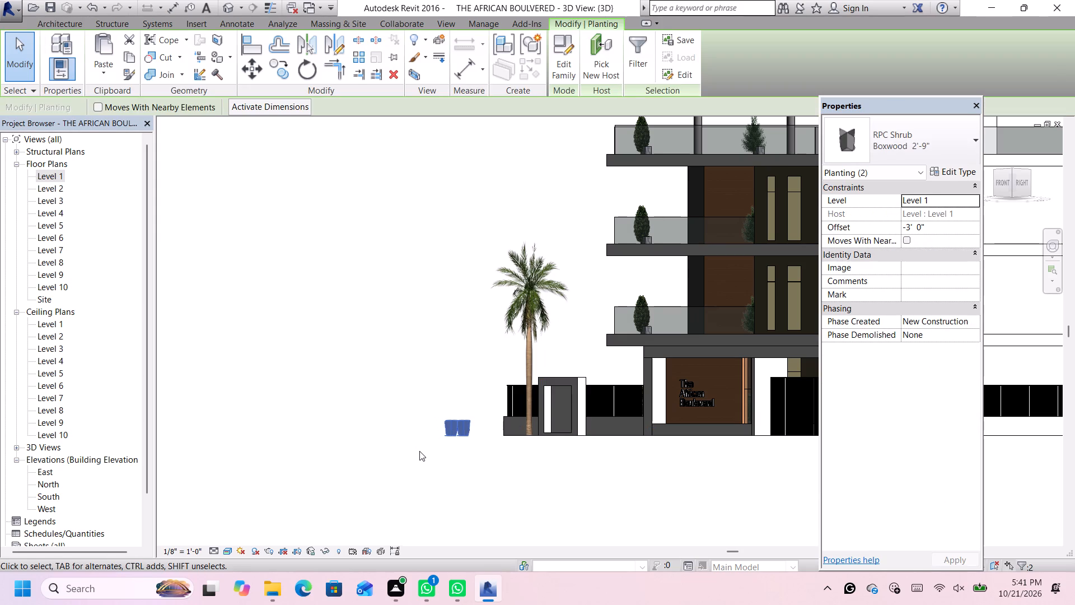
click(474, 463)
Set the Level 1 offset of both boxwoods to -4'.
scroll(474, 463, down, 3)
scroll(490, 445, up, 2)
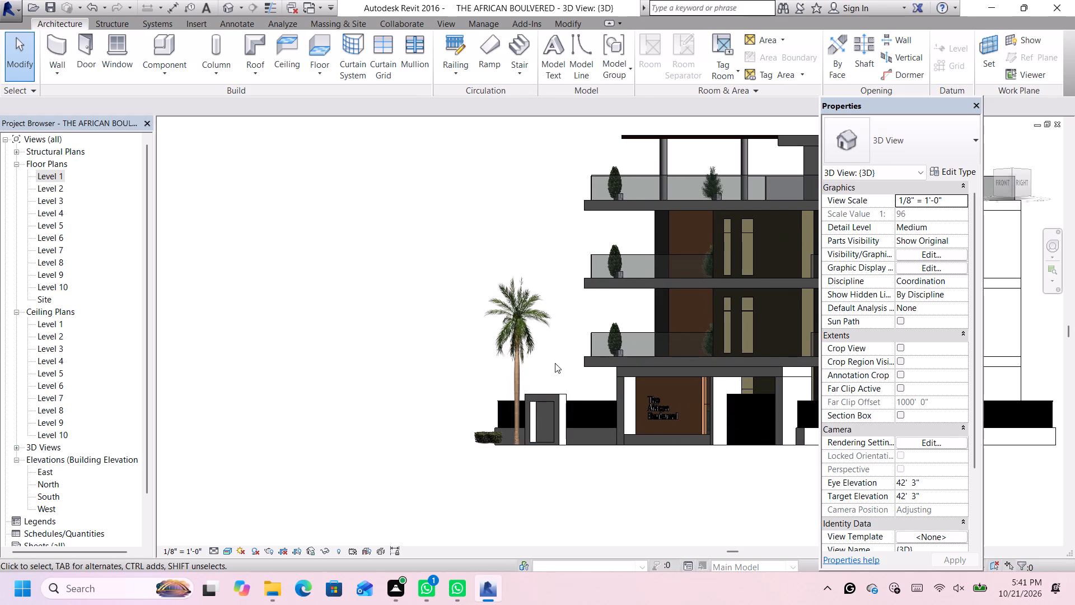
scroll(487, 436, up, 6)
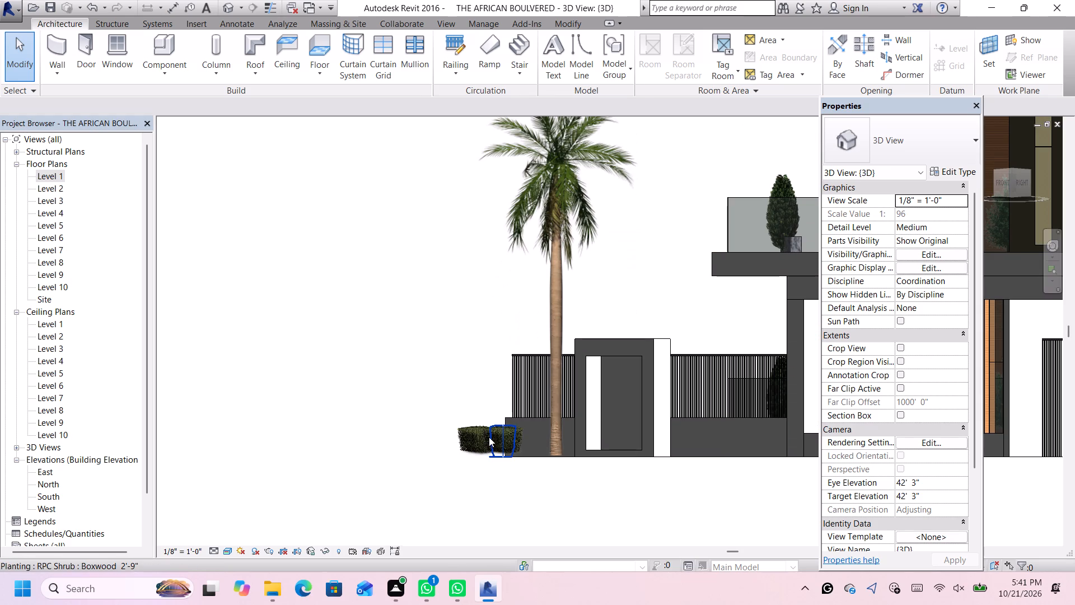
click(495, 432)
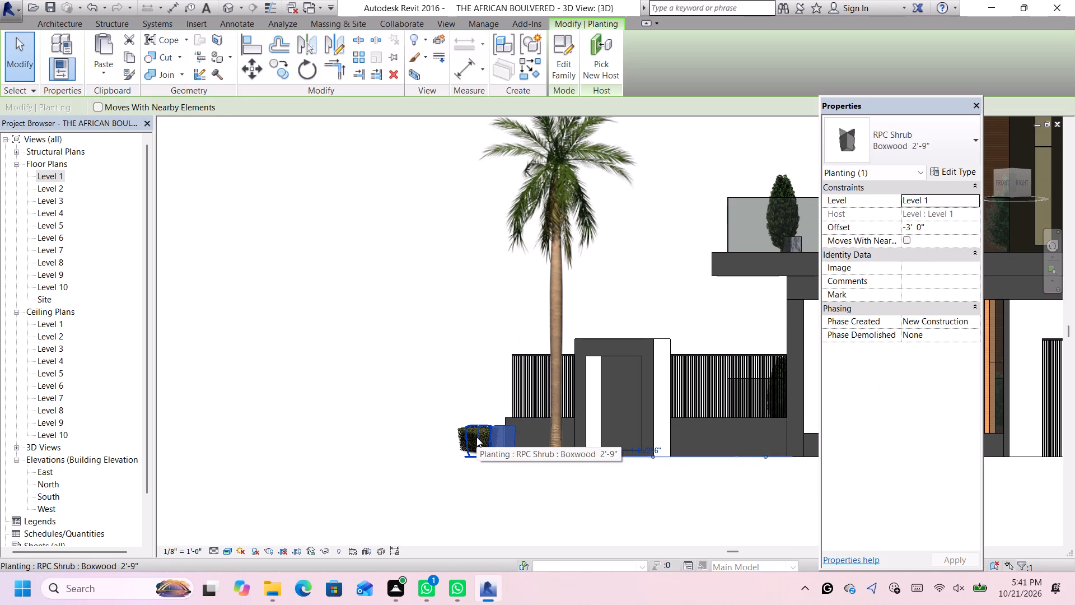
ctrl+click(476, 437)
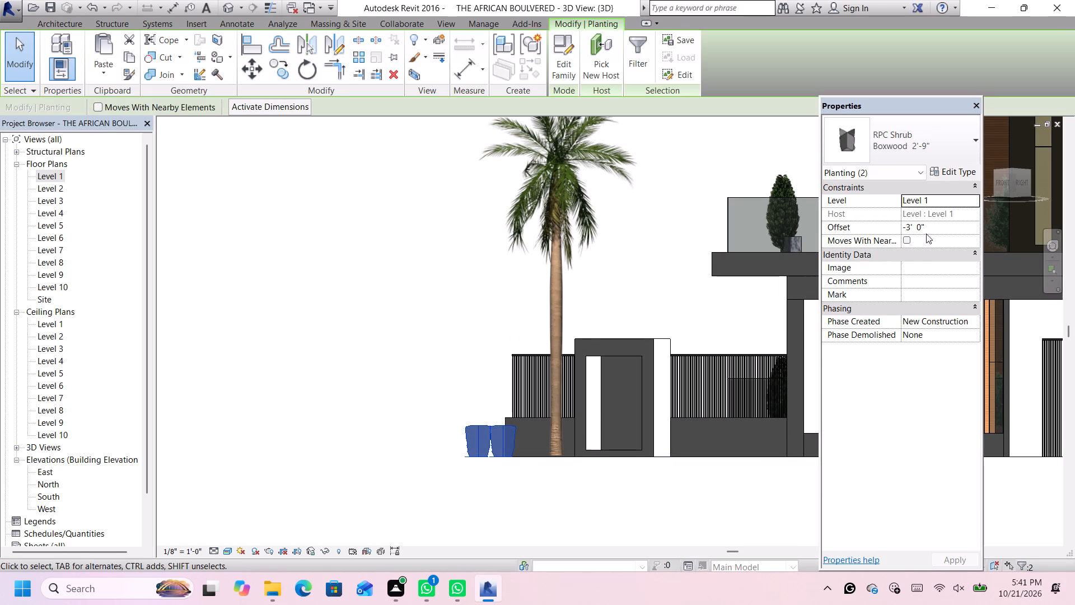
click(935, 229)
key(BackSpace)
text(-4)
key(apostrophe)
key(Return)
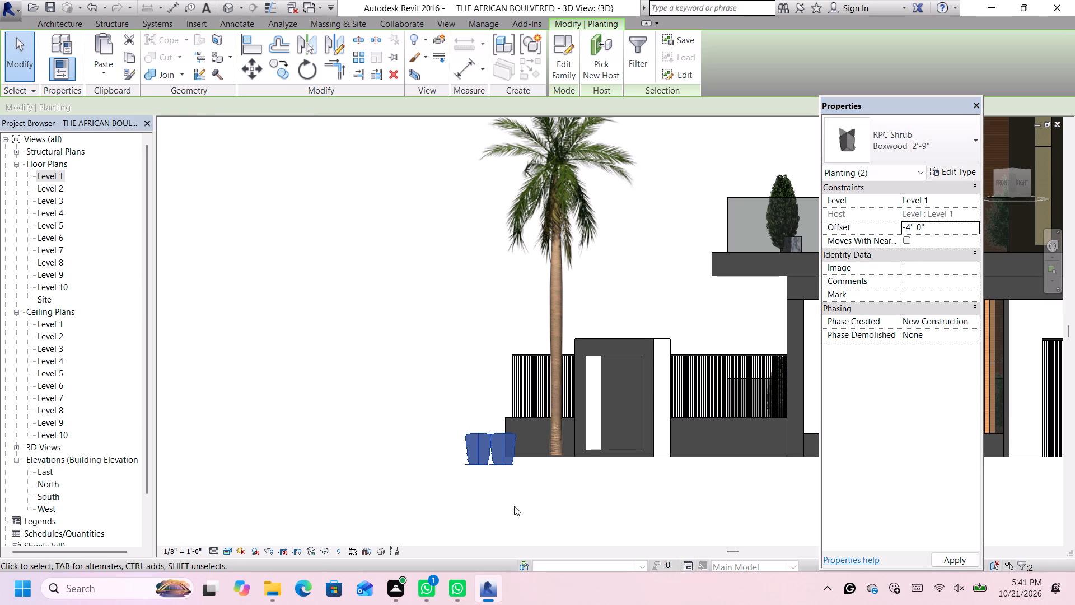
click(506, 505)
In the front view, copy both boxwoods along the perimeter wall towards the name feature, placing the new pair directly beside the originals.
scroll(517, 499, down, 6)
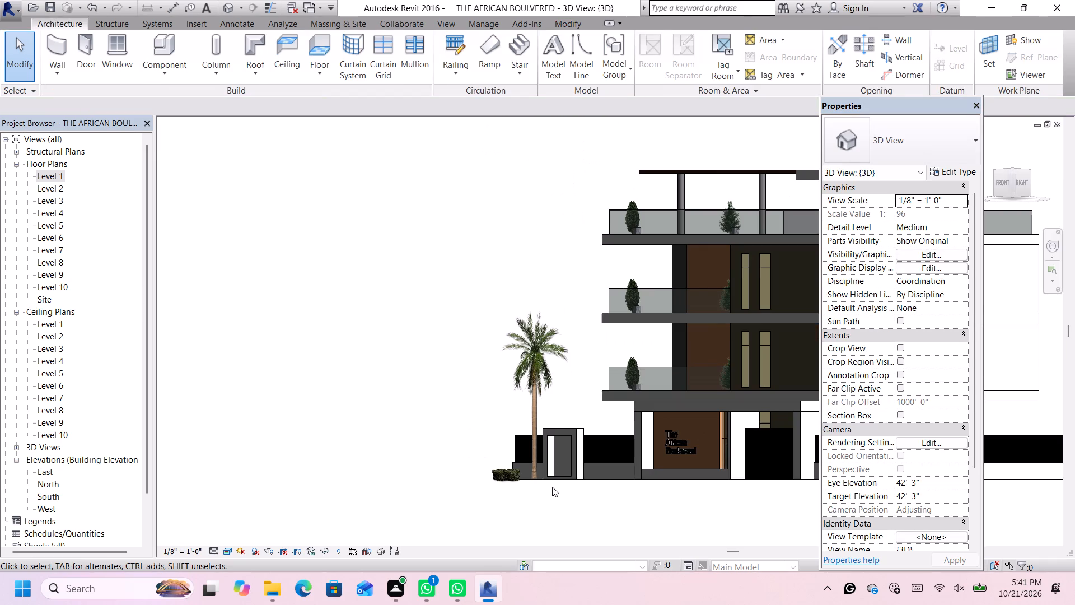
click(1001, 182)
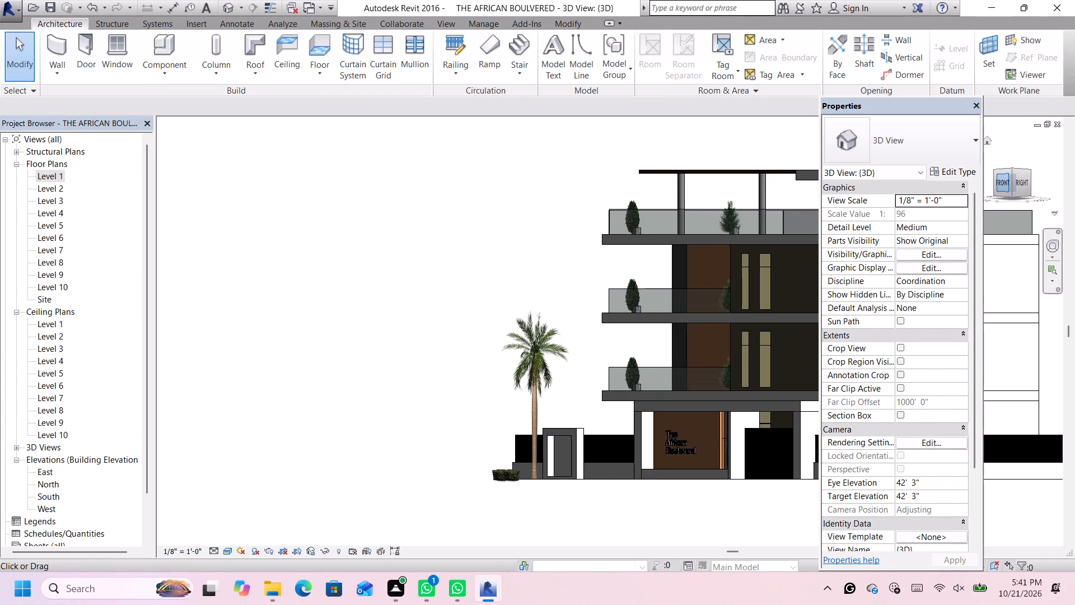
scroll(506, 422, up, 8)
scroll(546, 391, up, 2)
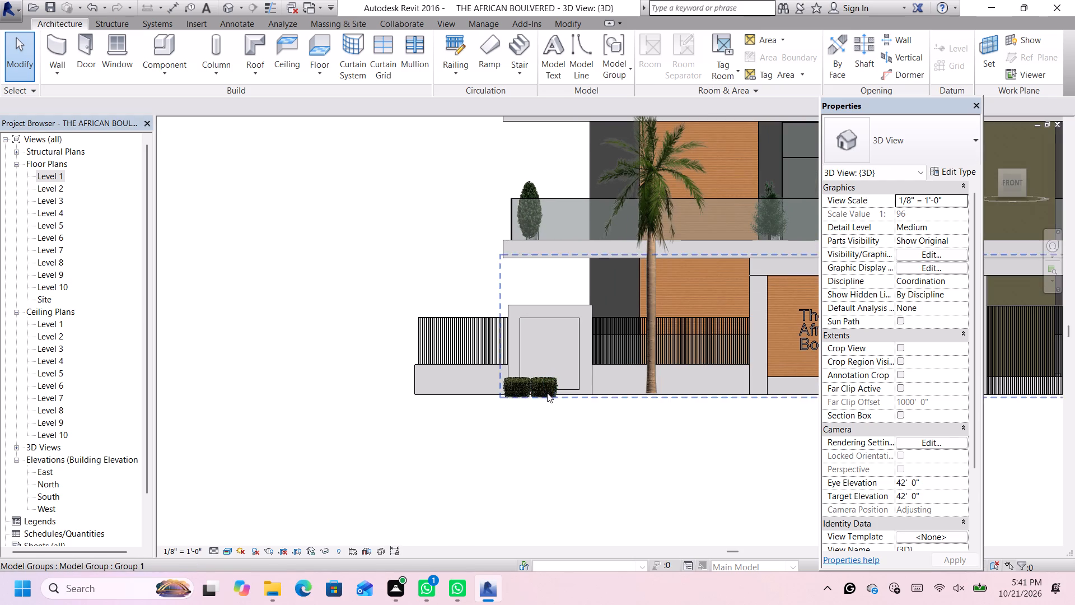
scroll(547, 393, up, 5)
click(549, 361)
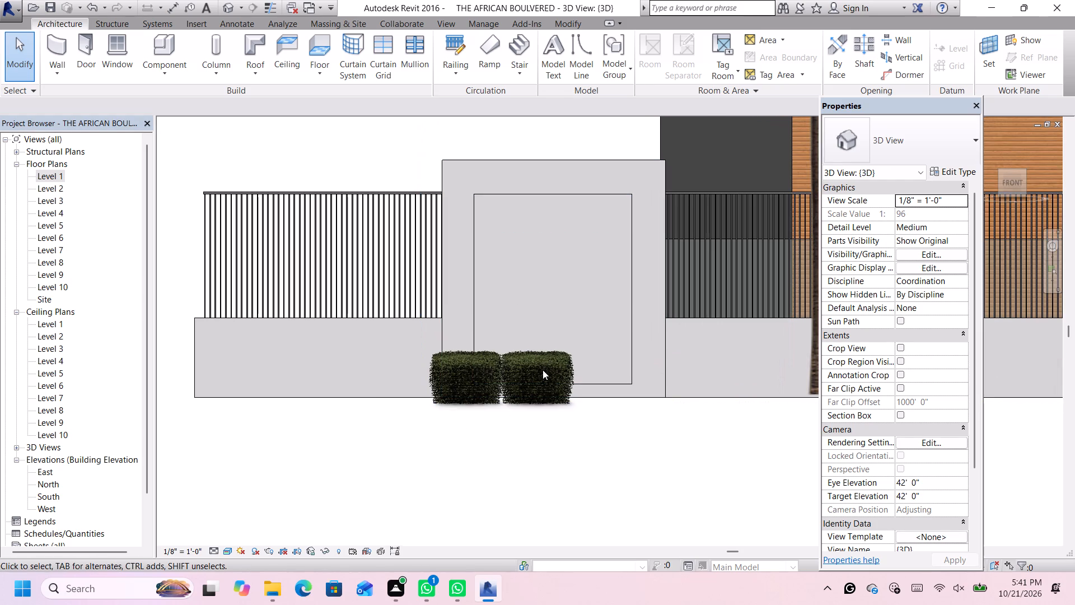
drag(545, 369, 529, 374)
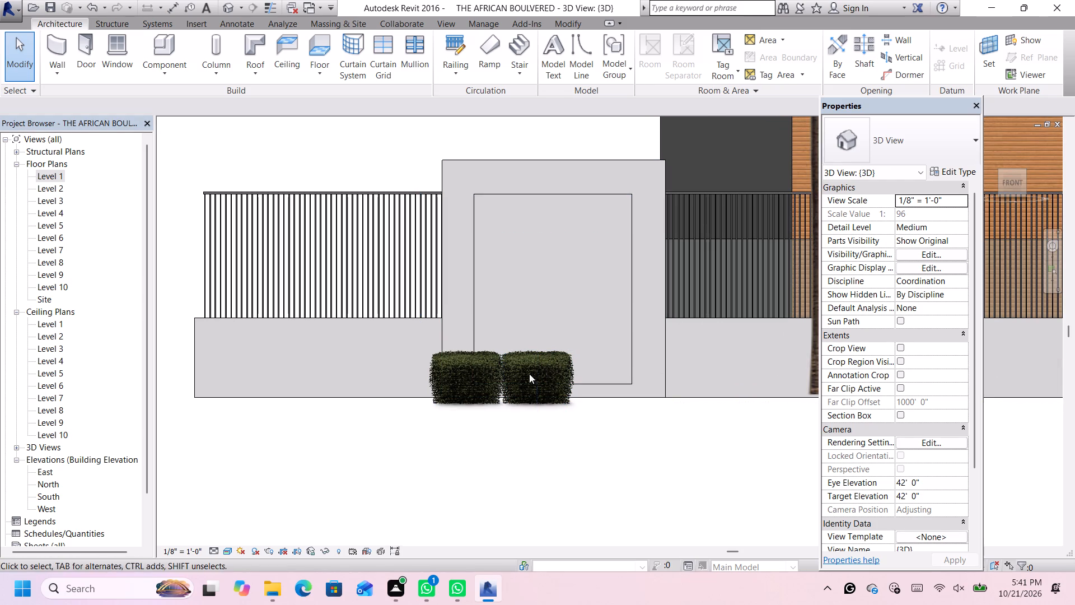
drag(529, 374, 480, 381)
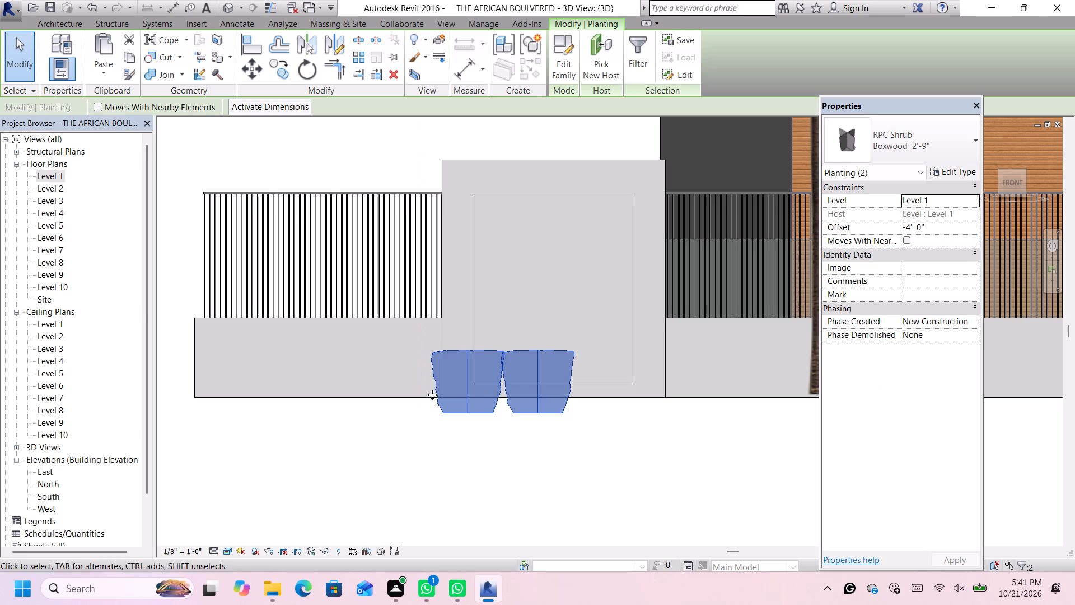
click(281, 72)
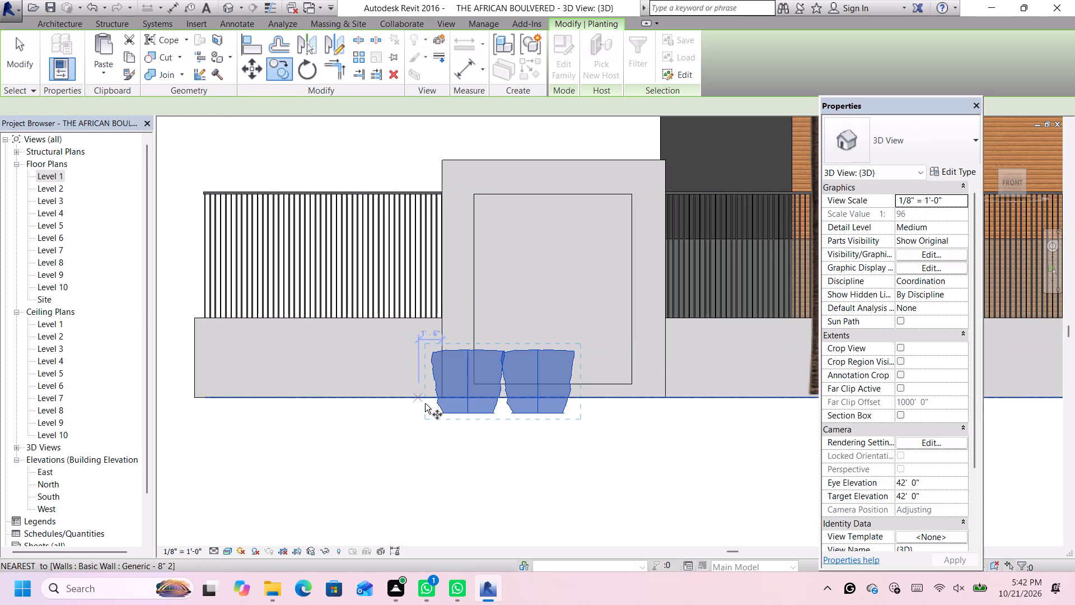
click(442, 413)
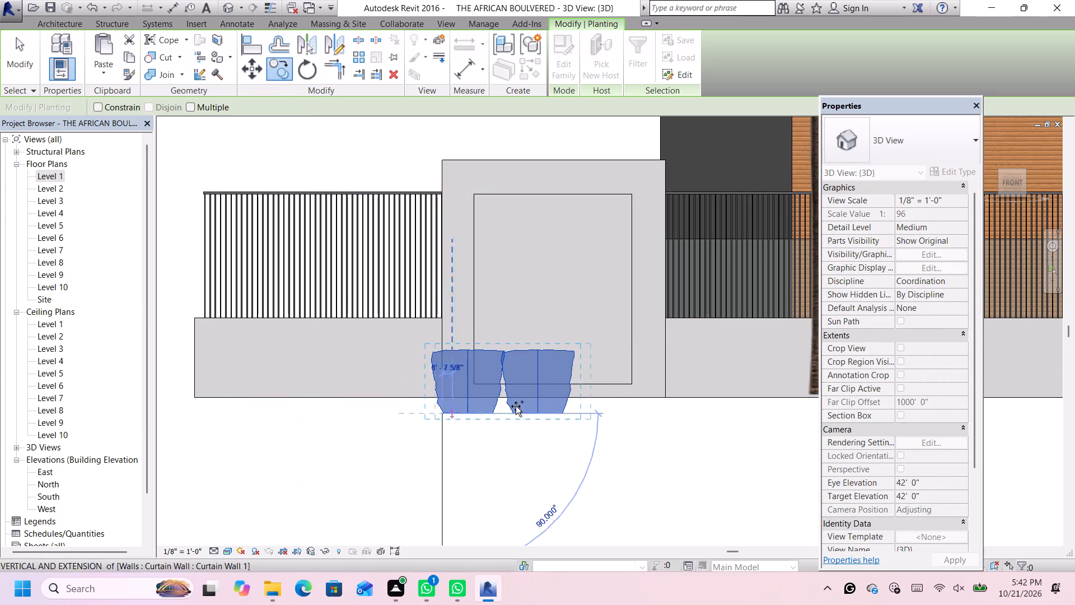
click(586, 417)
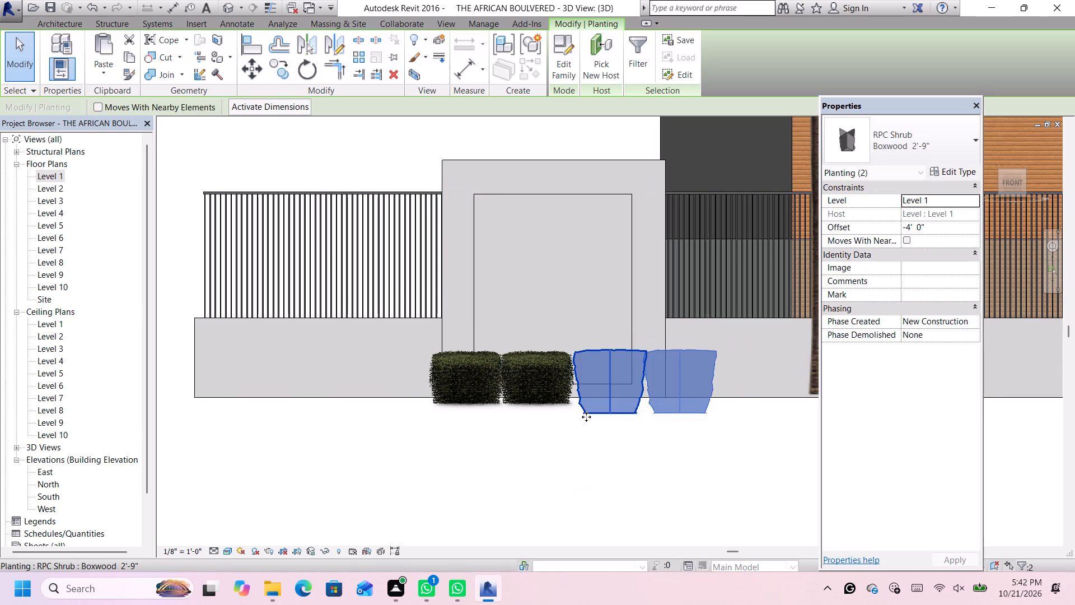
Extend the hedge towards the perimeter wall's outer end with two more copies of the boxwood pair, the last one shifted 5'-6".
click(286, 75)
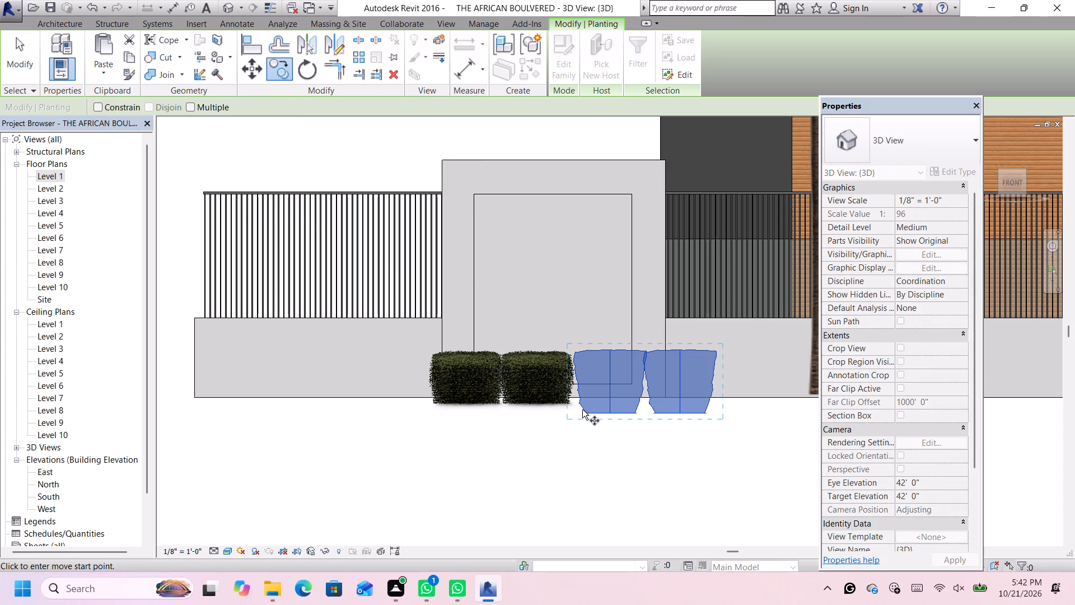
click(582, 411)
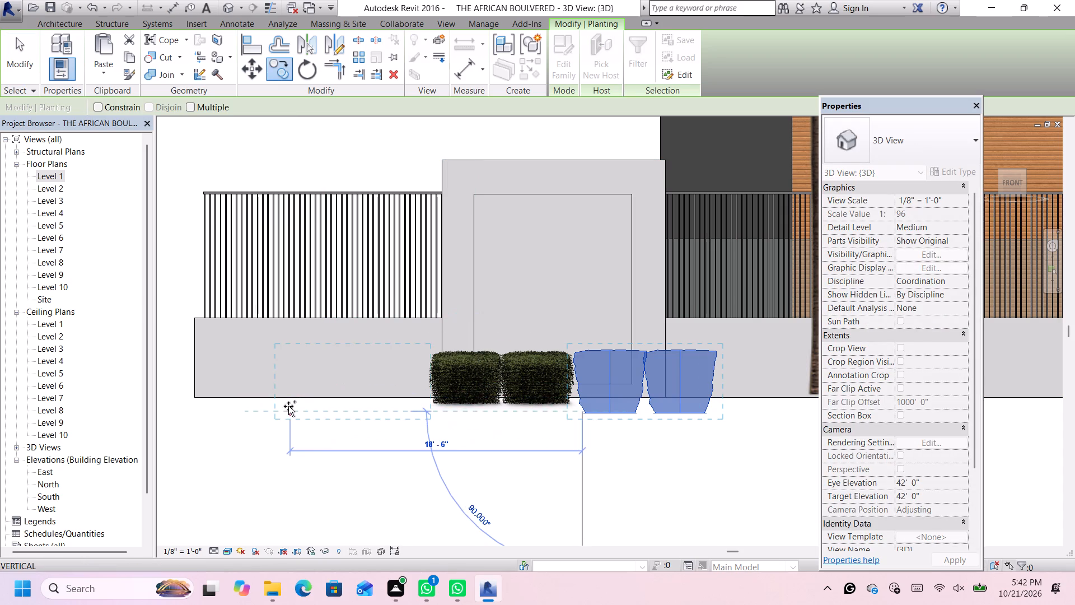
click(296, 408)
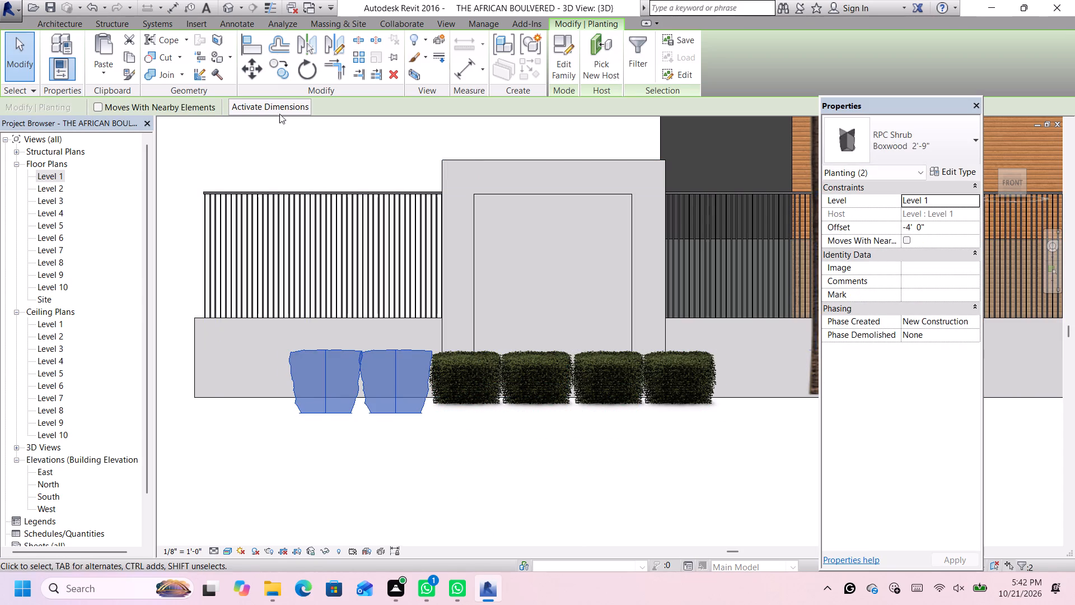
click(277, 63)
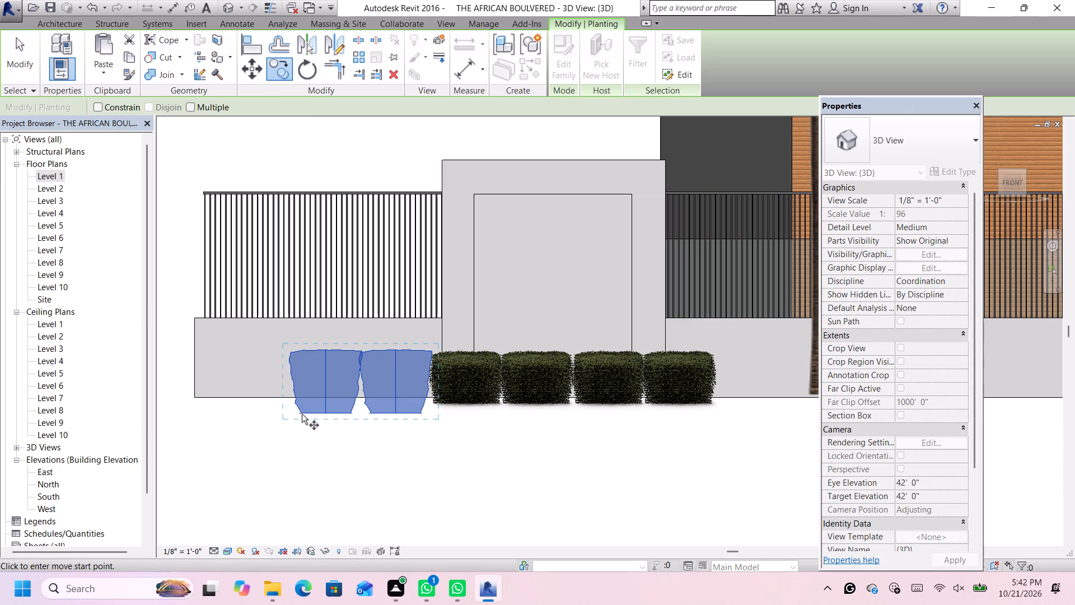
click(301, 410)
click(214, 415)
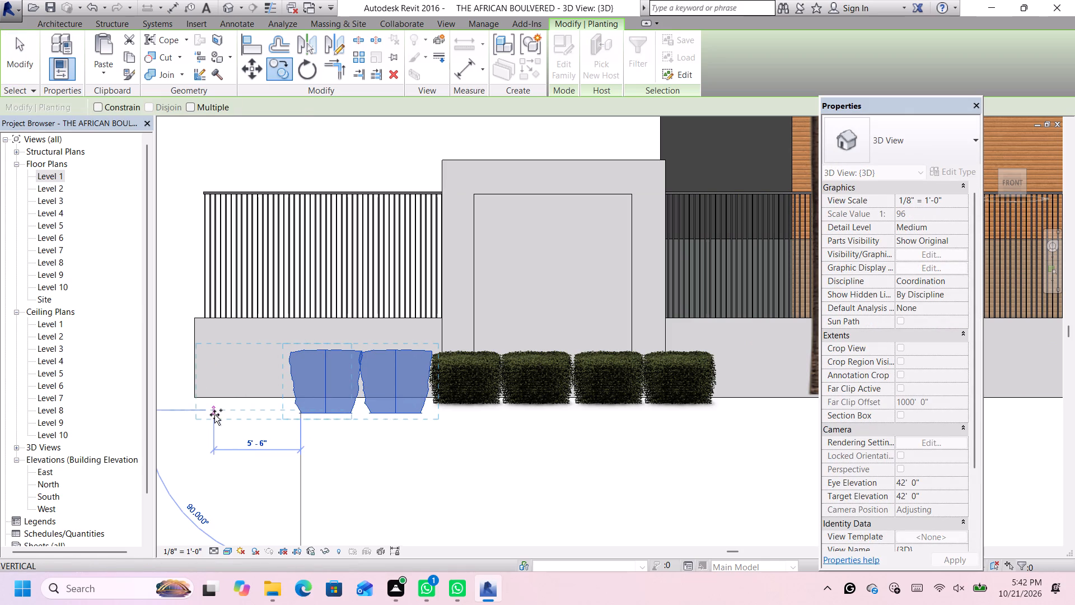
click(359, 448)
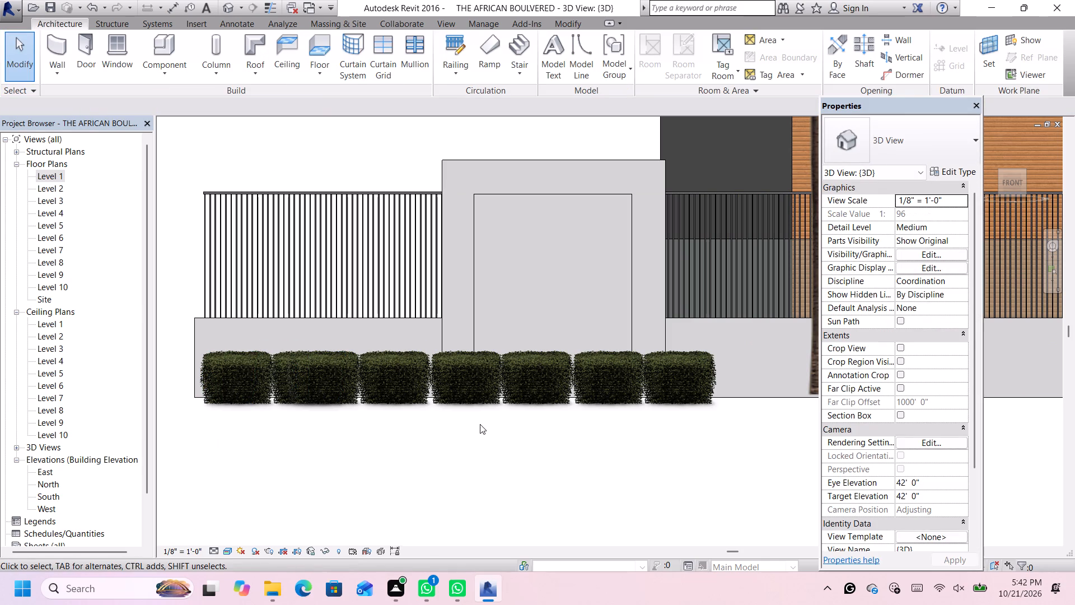
Select all eight boxwoods in the row and copy them about 23' along the front wall, past the palm to the name feature.
scroll(688, 389, down, 4)
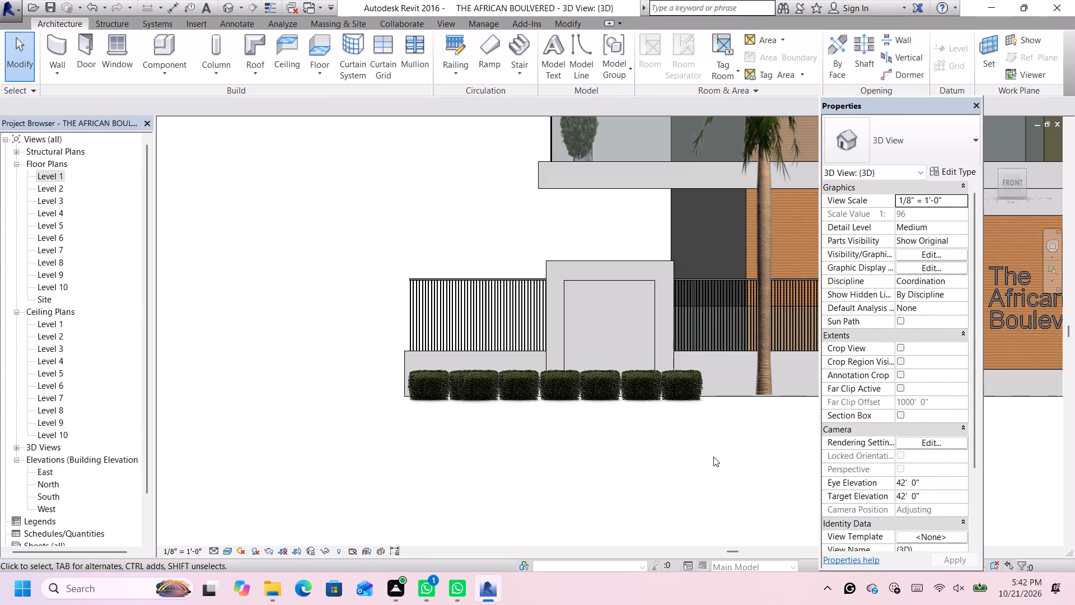
scroll(691, 374, up, 5)
scroll(691, 380, down, 2)
click(685, 388)
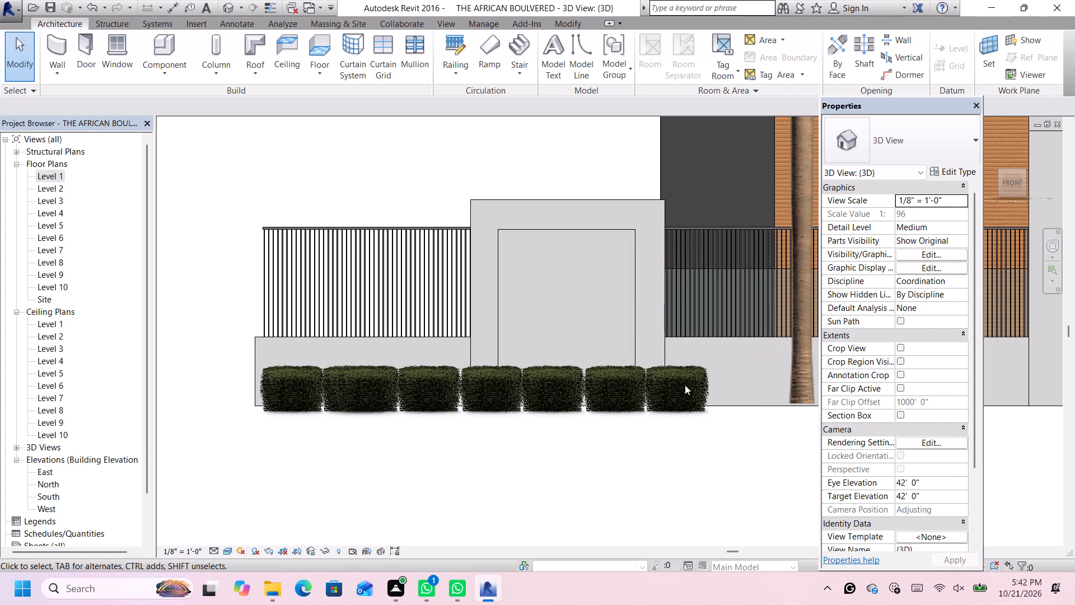
click(683, 378)
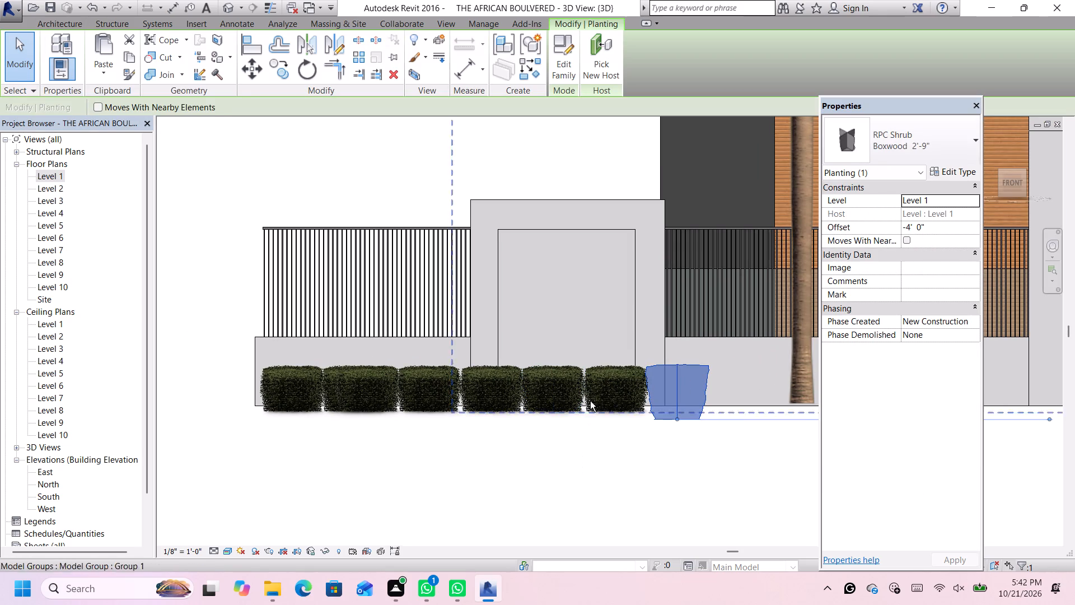
ctrl+click(0, 604)
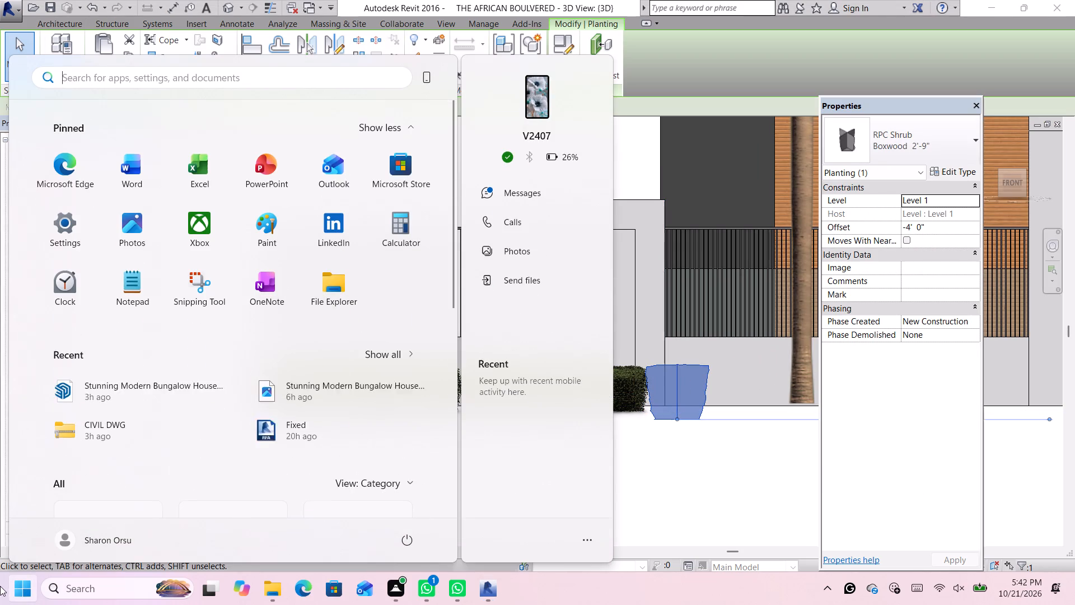
click(671, 470)
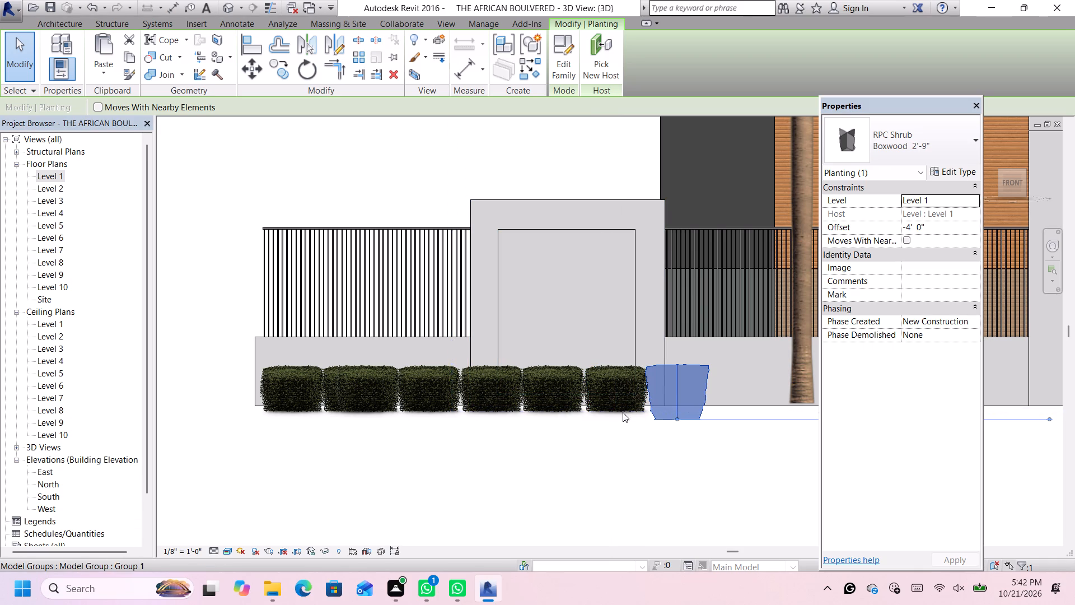
ctrl+click(610, 373)
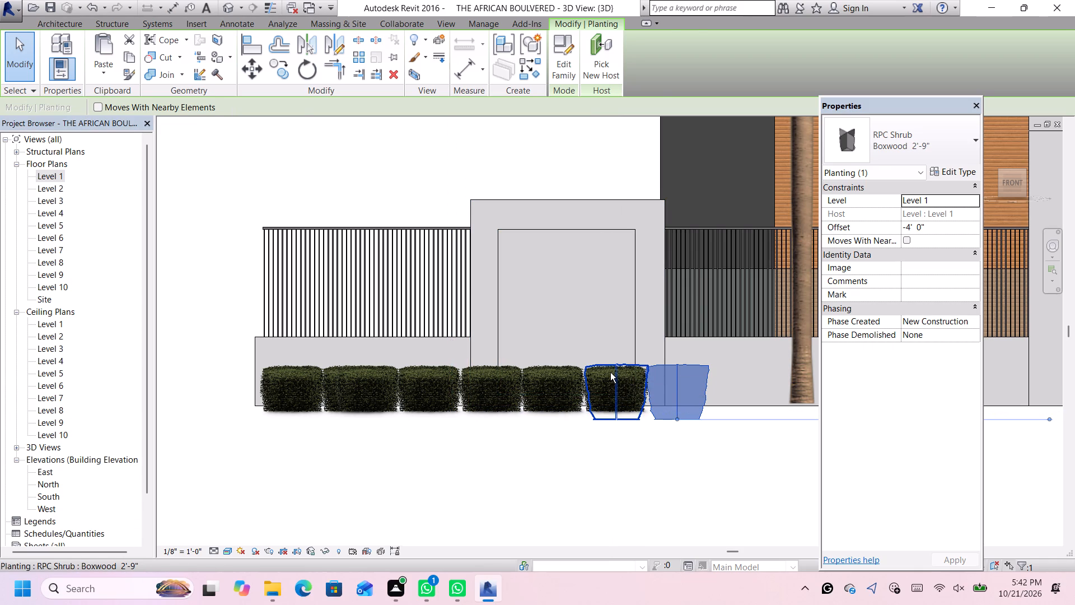
ctrl+click(563, 387)
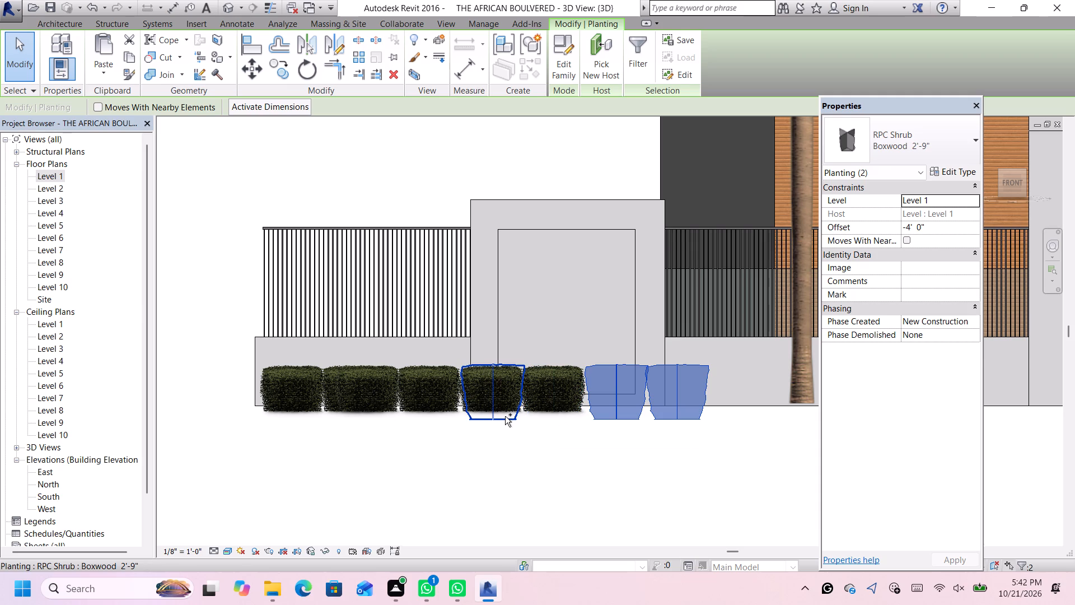
ctrl+click(549, 414)
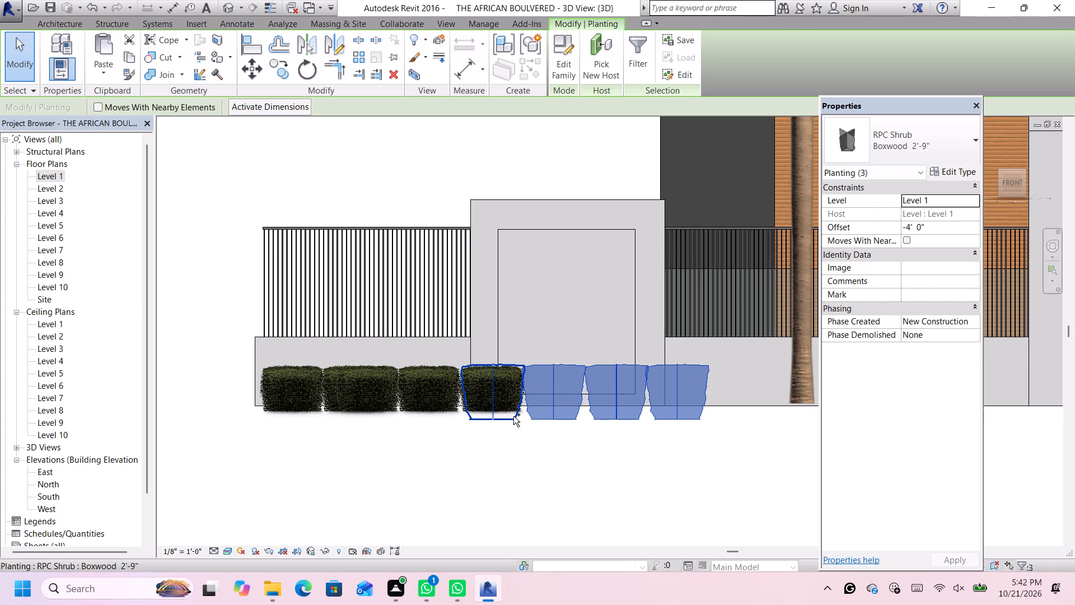
ctrl+click(513, 416)
ctrl+click(435, 419)
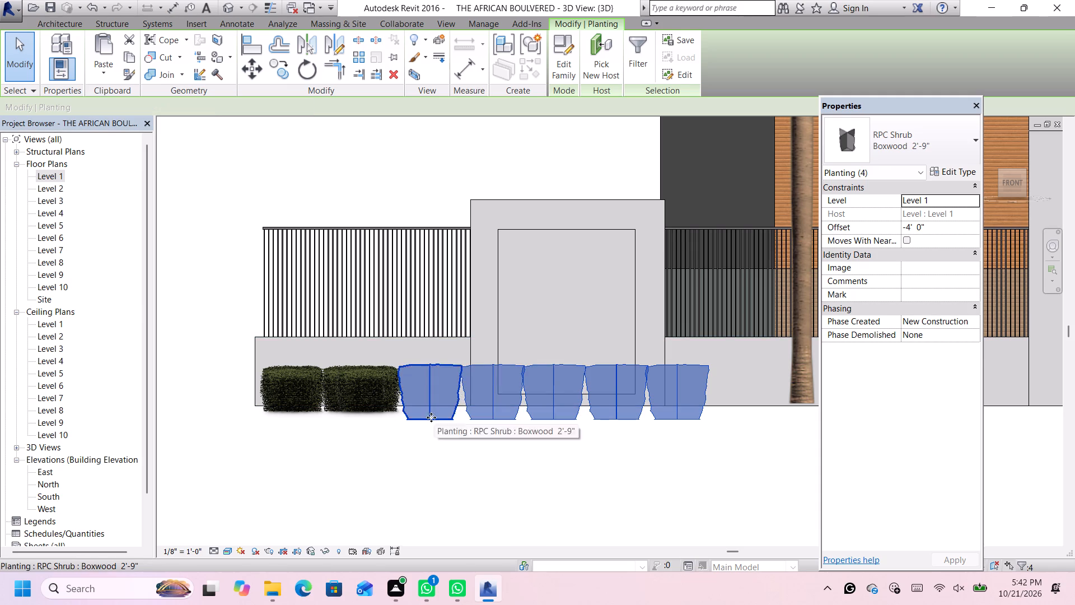
ctrl+click(366, 415)
ctrl+click(330, 418)
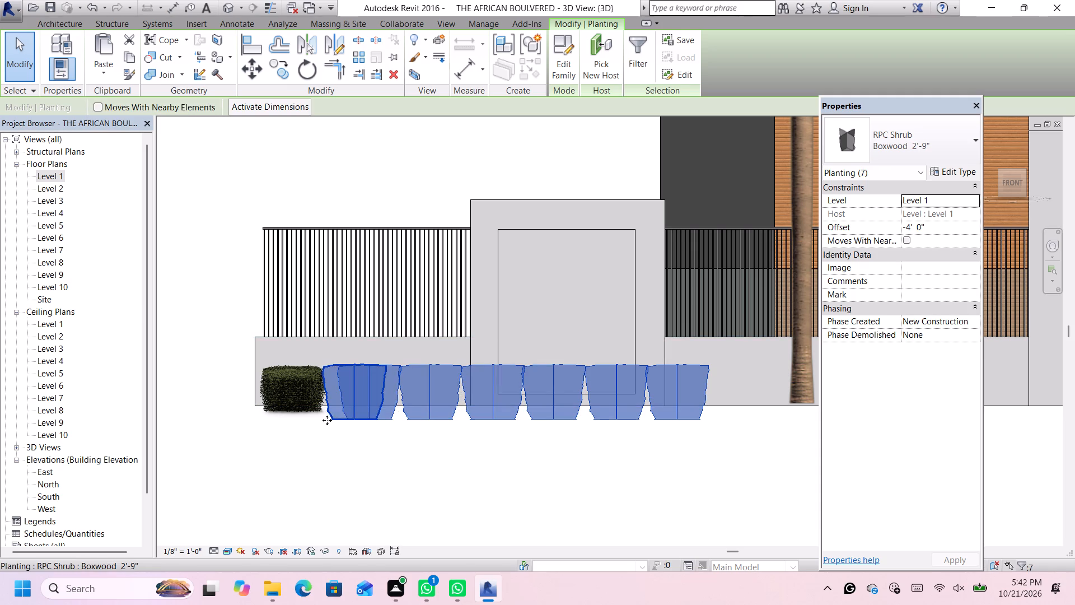
ctrl+click(307, 416)
scroll(403, 435, down, 6)
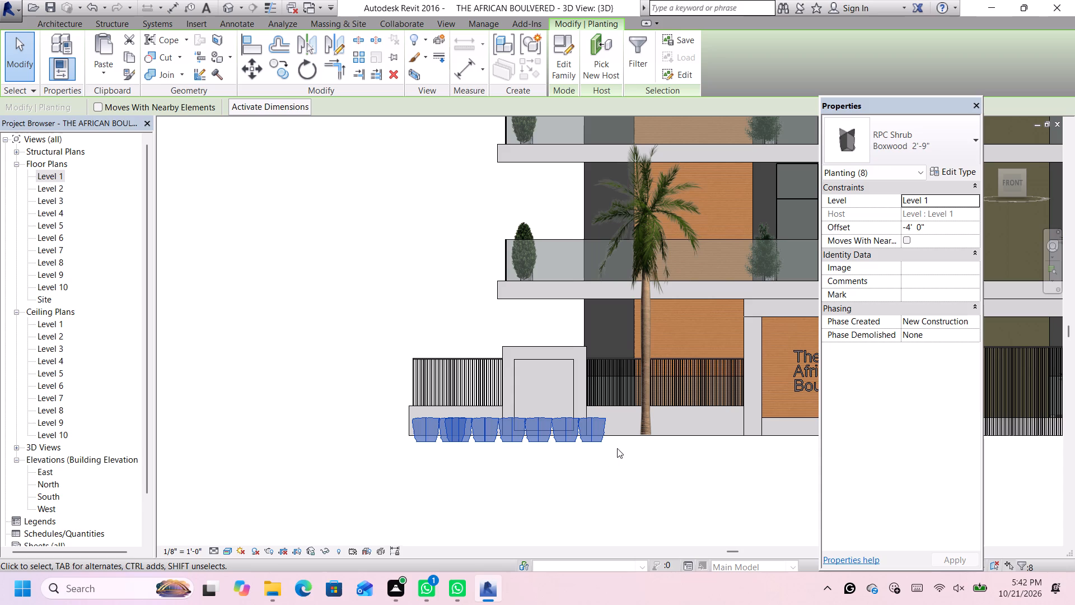
click(278, 69)
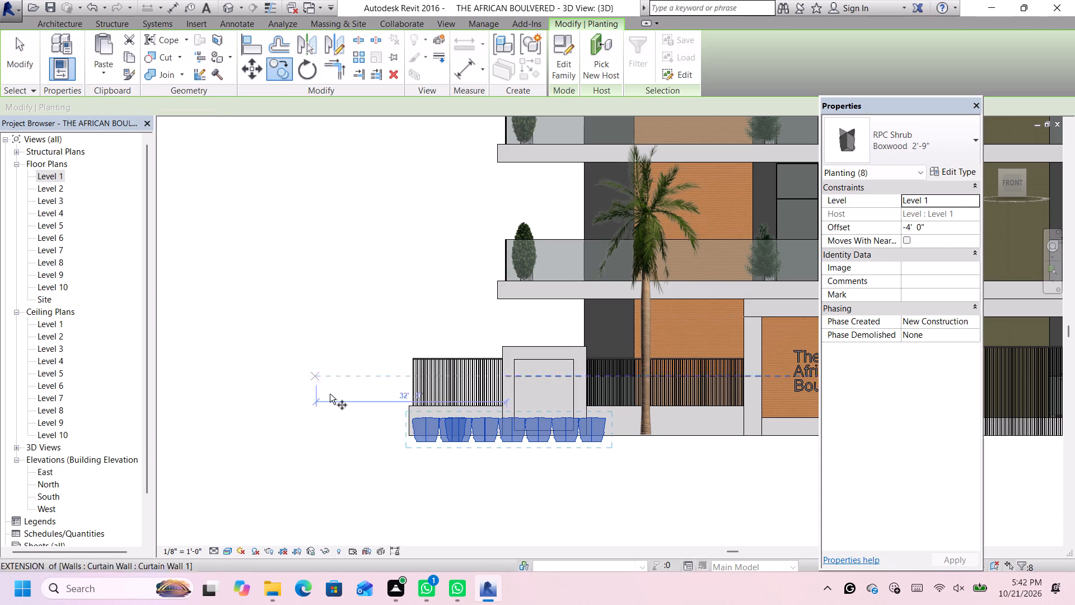
click(417, 444)
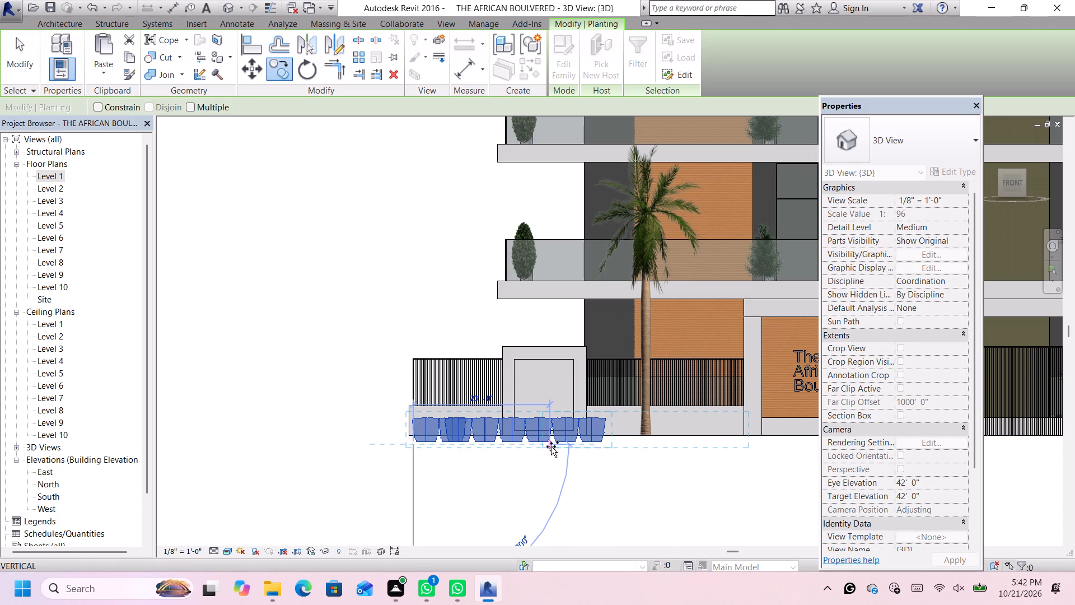
scroll(551, 446, down, 6)
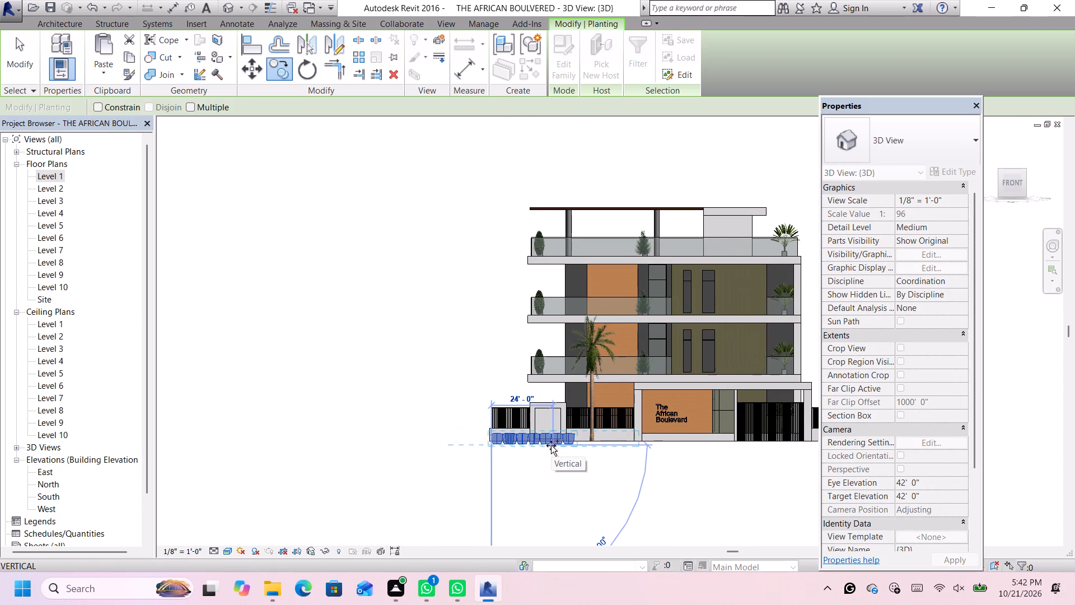
scroll(551, 445, up, 3)
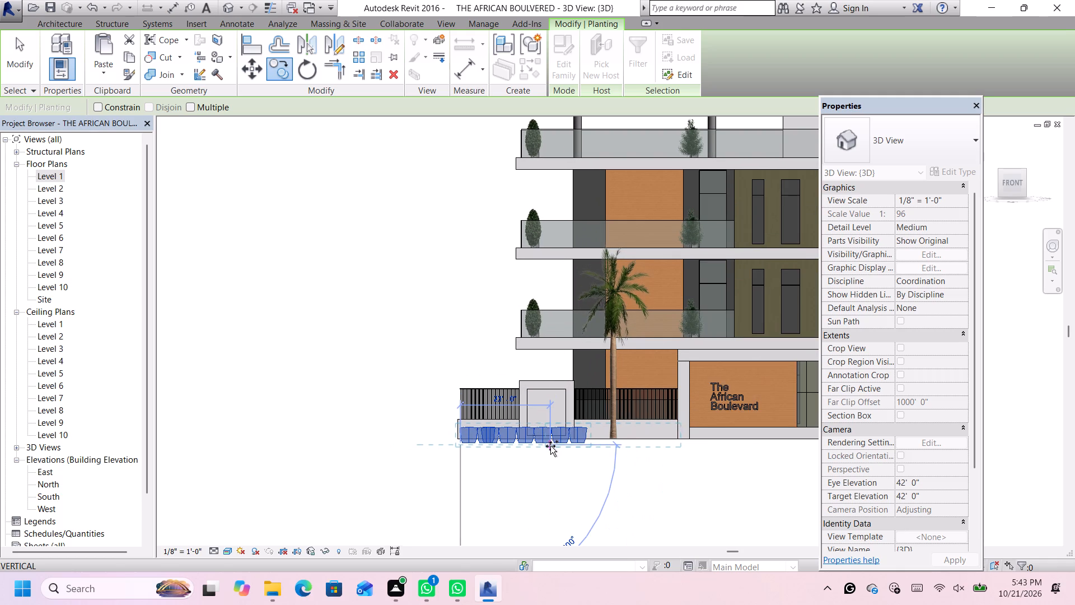
click(551, 446)
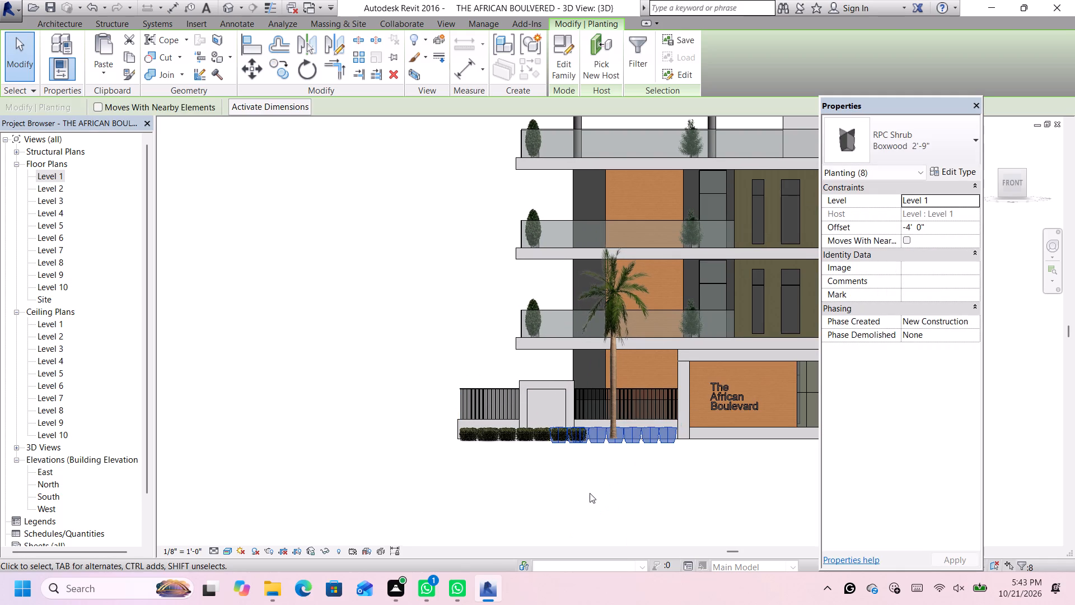
click(594, 496)
Examine the extended boxwood hedge against the building's whole front elevation.
scroll(687, 509, down, 8)
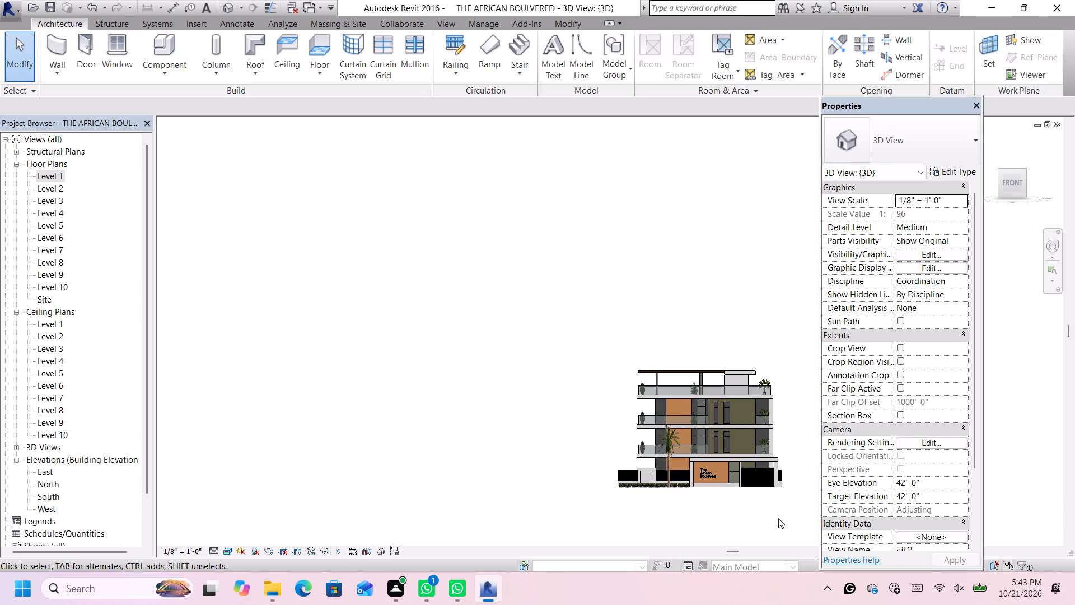
scroll(792, 515, up, 9)
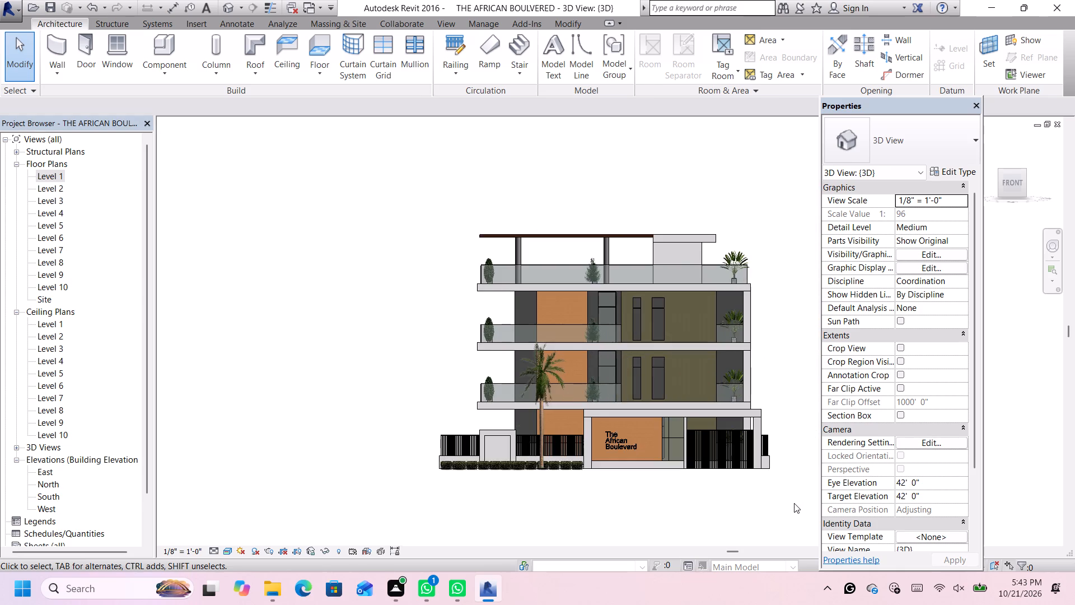
scroll(793, 503, up, 1)
scroll(793, 502, down, 7)
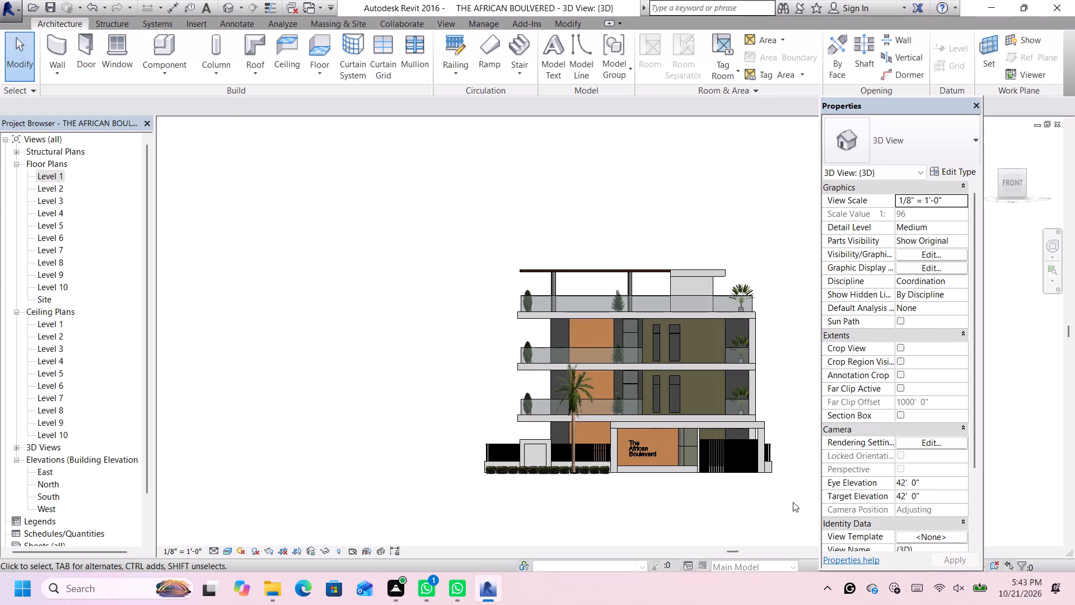
Examine the building's exterior from below and from a slightly raised front angle, including the side wall and roof pergola.
middle_drag(807, 483, 736, 463)
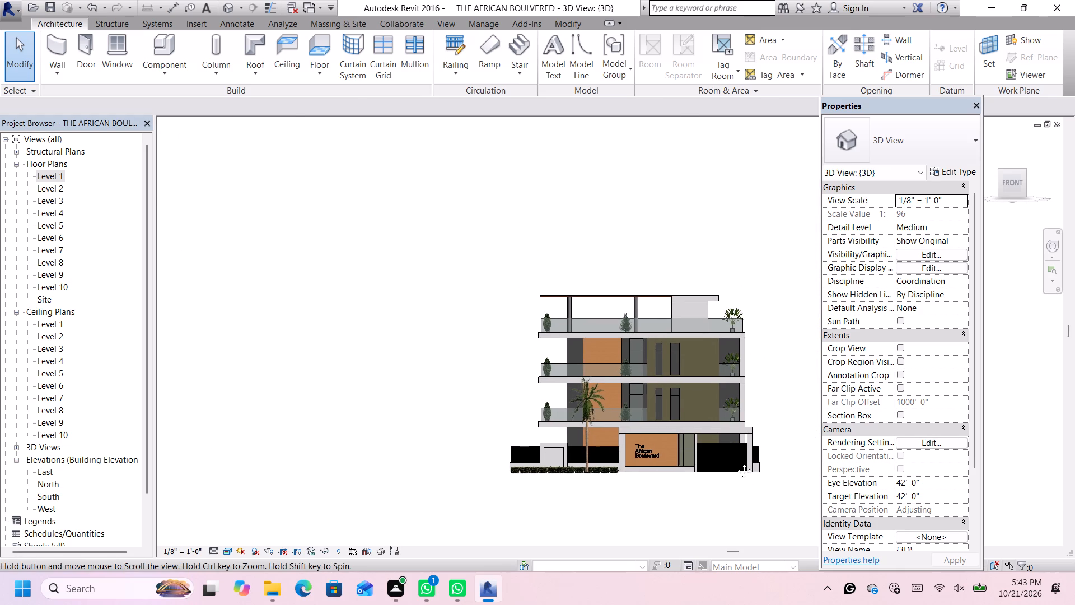
middle_drag(736, 463, 720, 464)
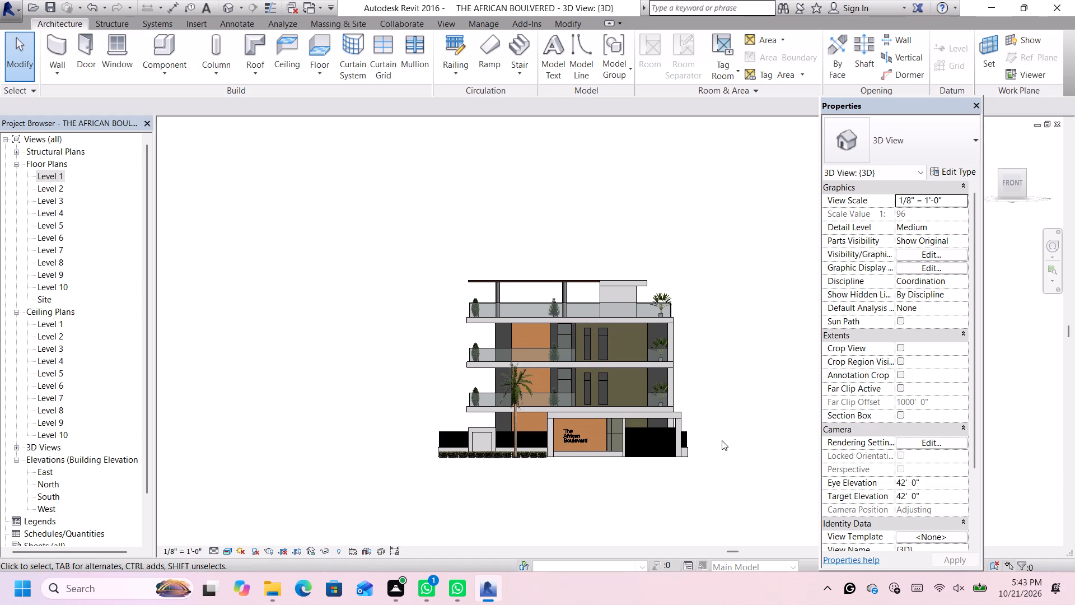
middle_drag(725, 434, 715, 417)
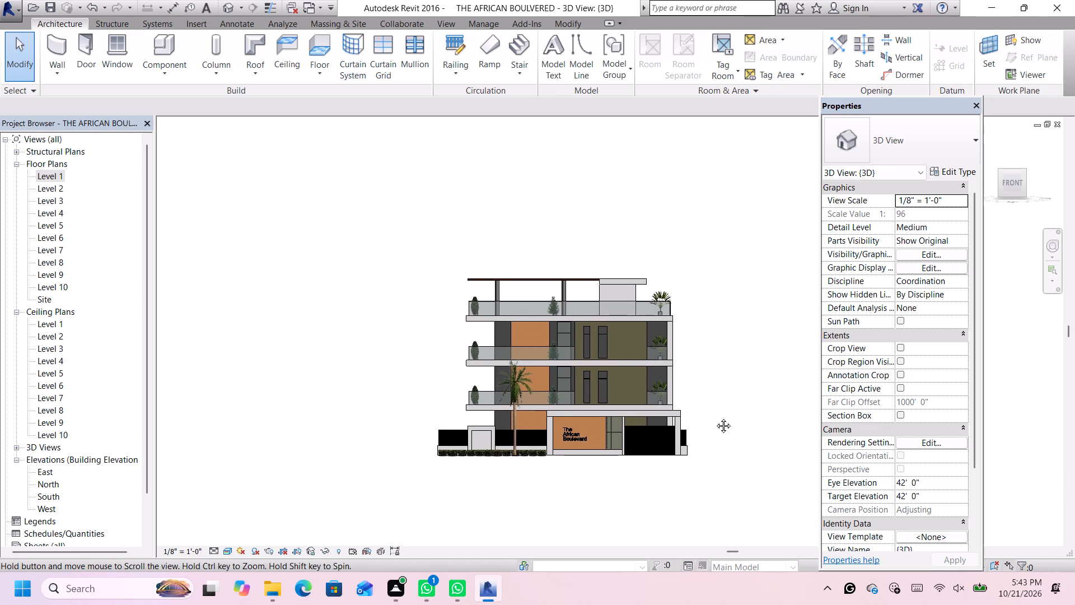
middle_drag(715, 417, 712, 413)
middle_click(711, 415)
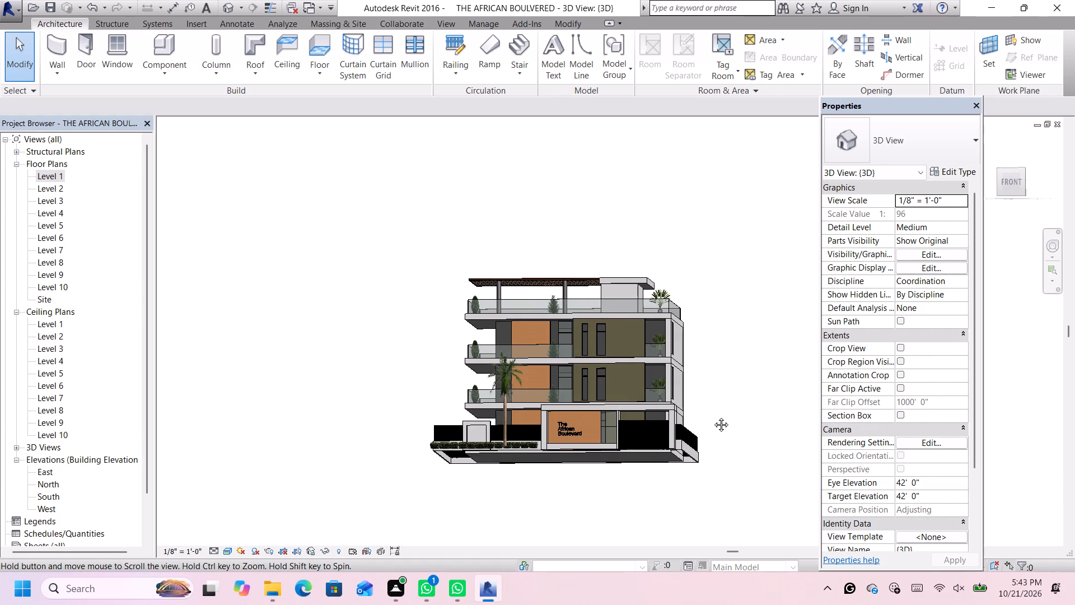
scroll(707, 371, up, 3)
middle_drag(702, 341, 714, 361)
scroll(709, 360, down, 1)
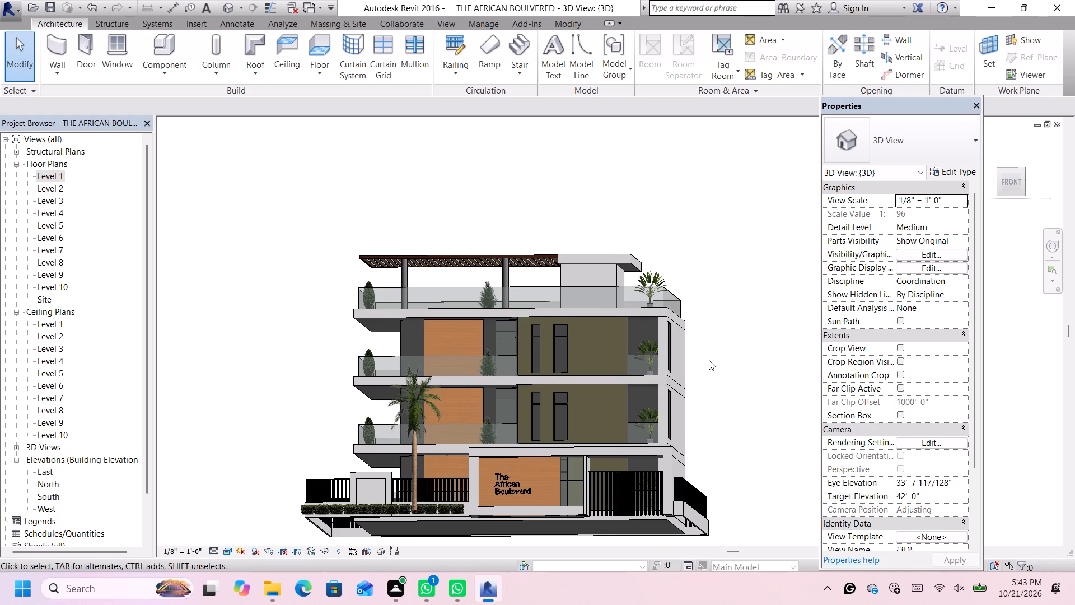
scroll(709, 360, down, 4)
scroll(709, 359, up, 2)
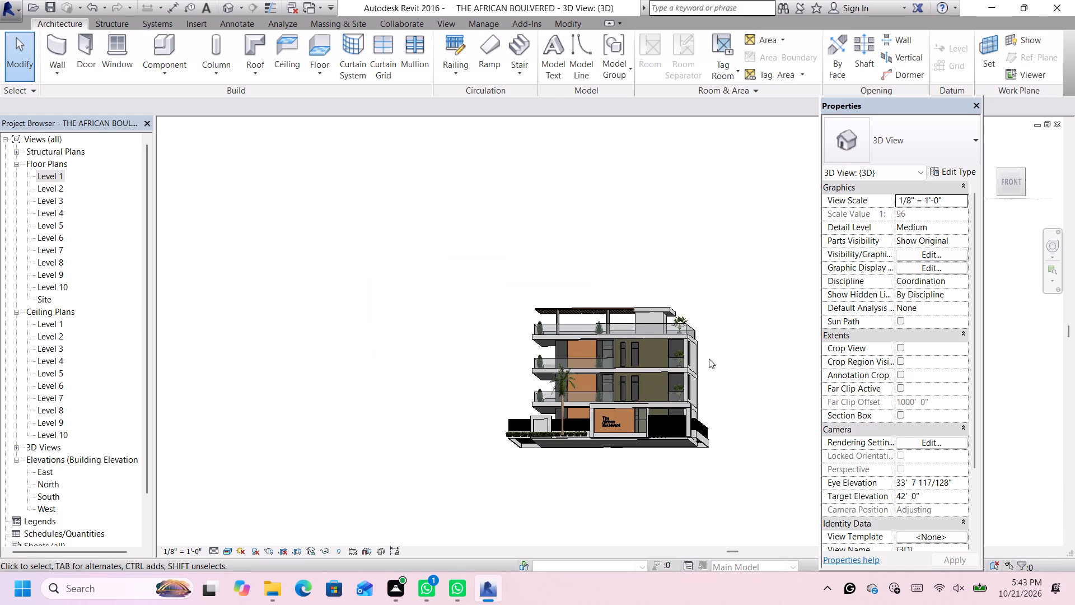
middle_drag(710, 359, 717, 412)
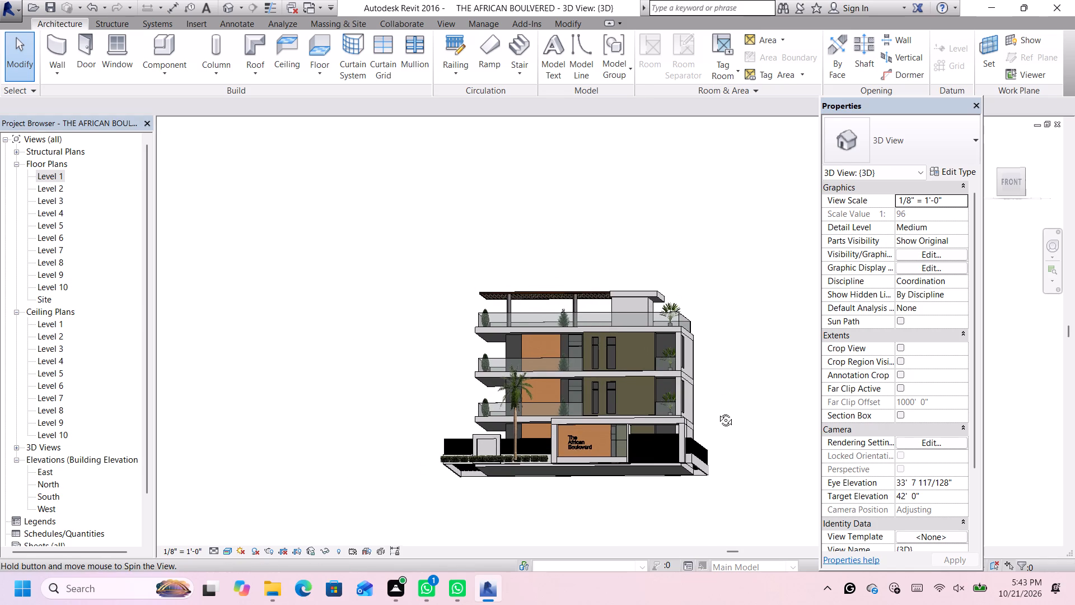
middle_drag(717, 412, 698, 419)
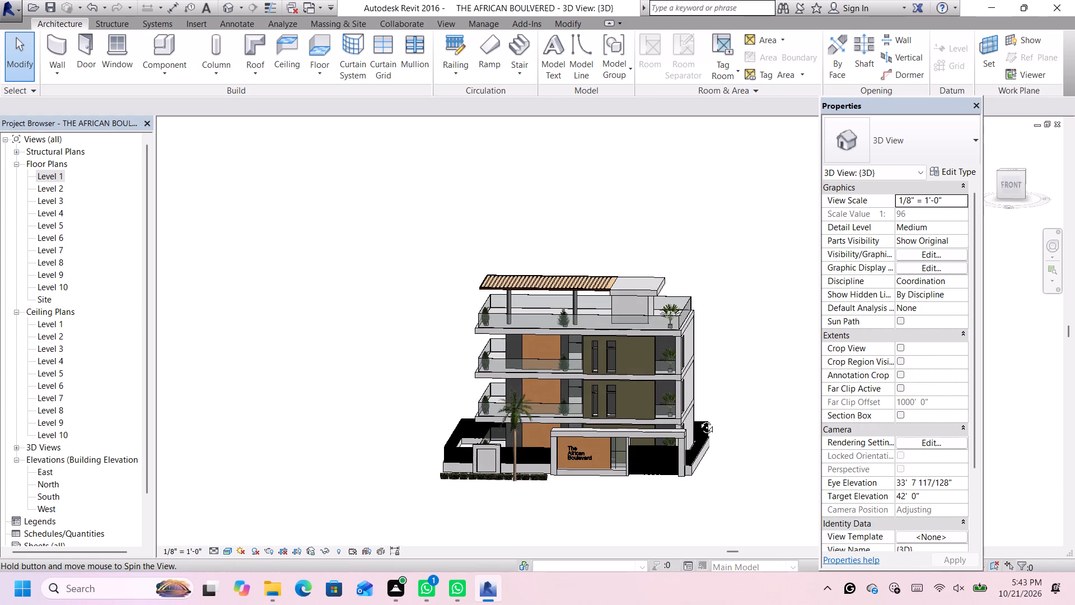
middle_drag(698, 419, 698, 418)
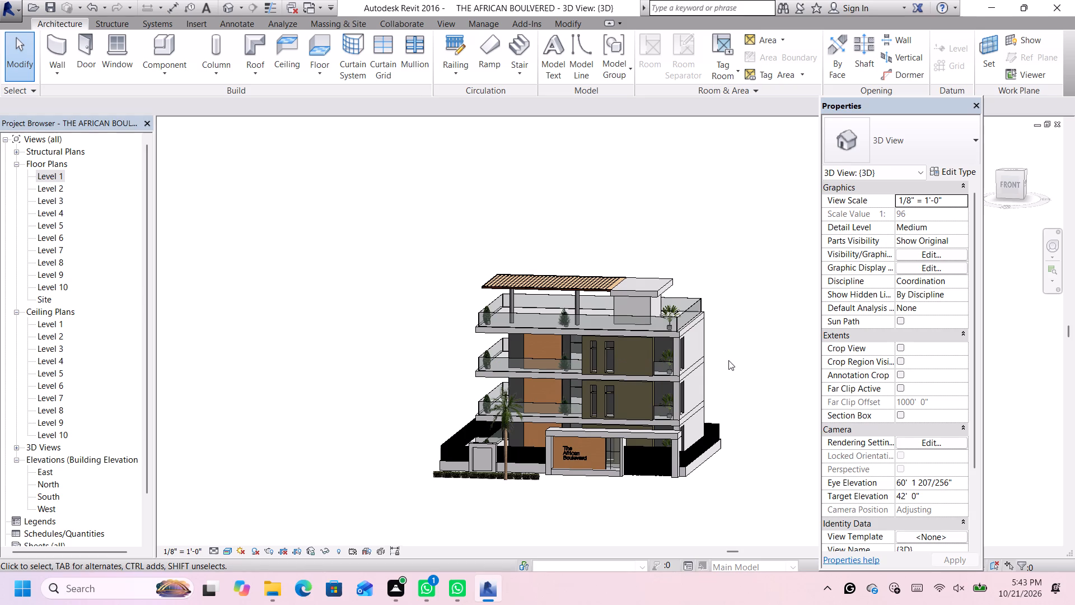
Inspect the whole building at closer range in the raised front view, from the roof pergola down to the hedge, palm and gate.
scroll(723, 354, up, 1)
scroll(689, 540, up, 6)
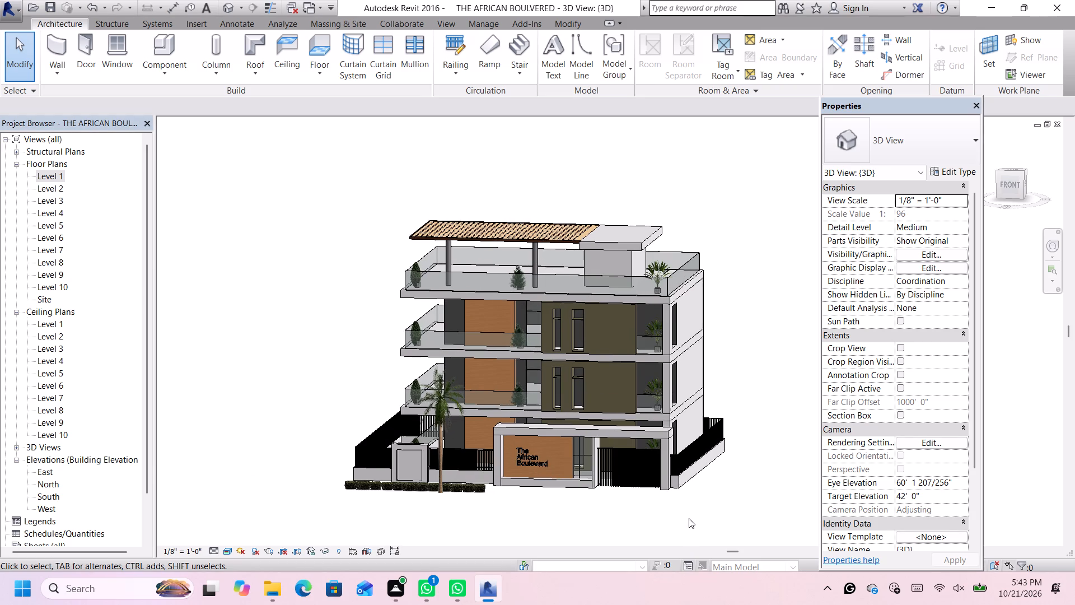
scroll(648, 504, down, 6)
scroll(635, 523, up, 1)
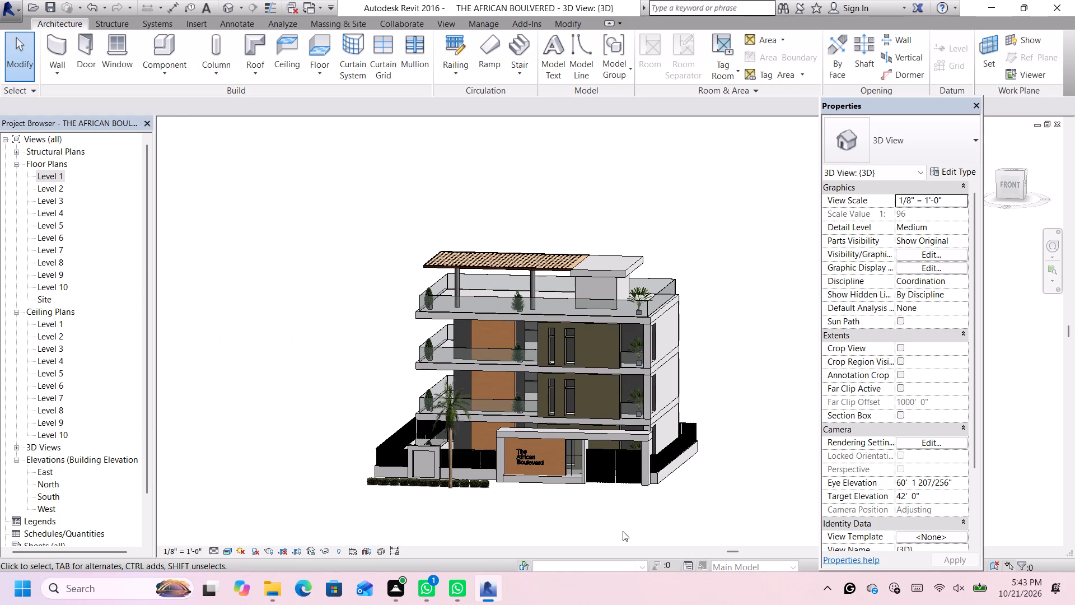
scroll(623, 531, up, 2)
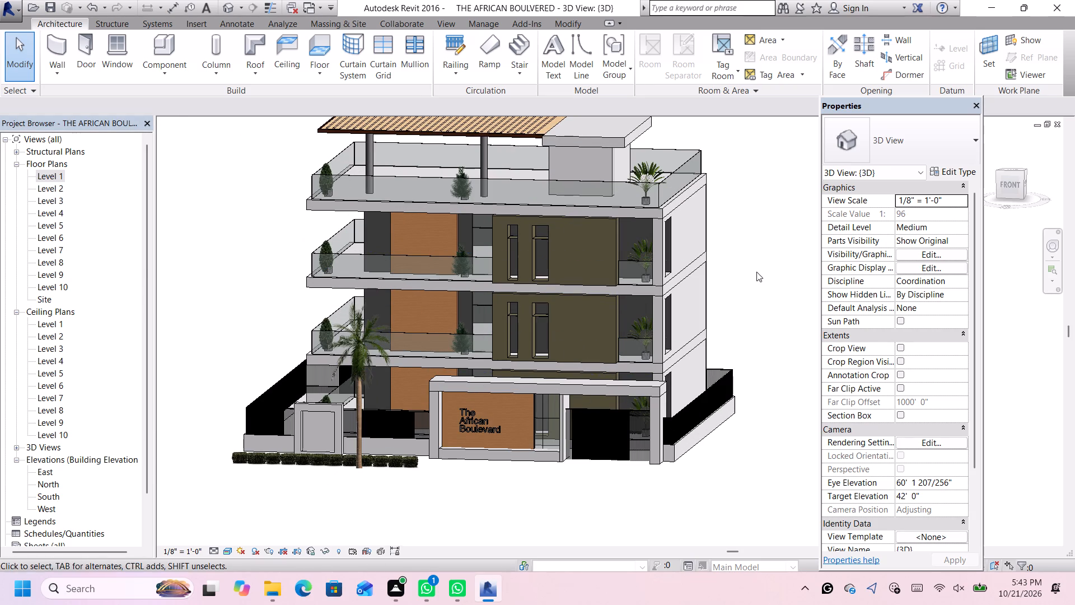
middle_drag(755, 272, 772, 300)
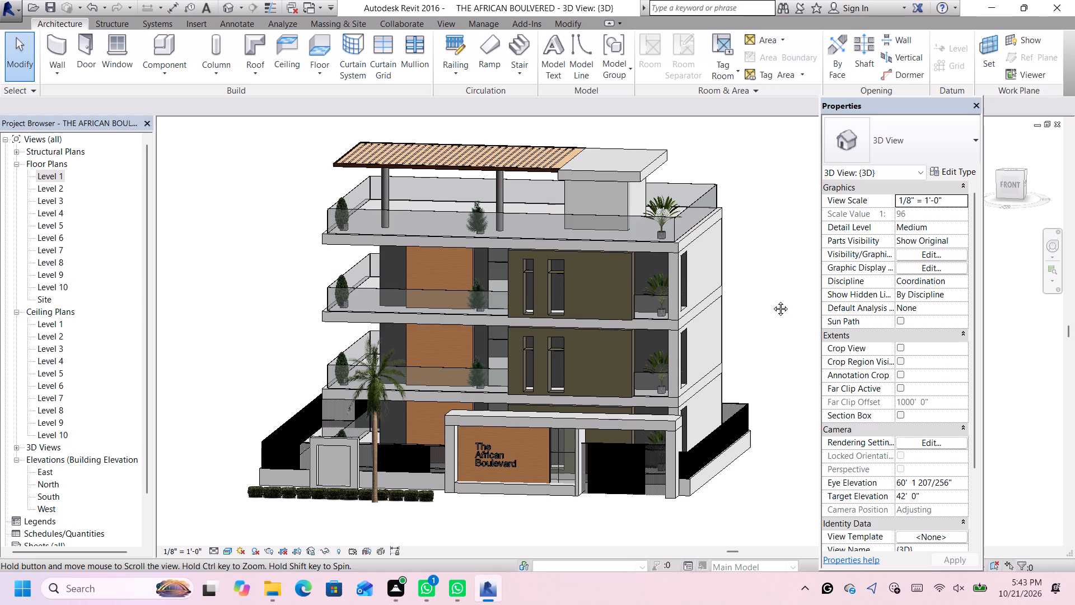
middle_drag(772, 300, 774, 302)
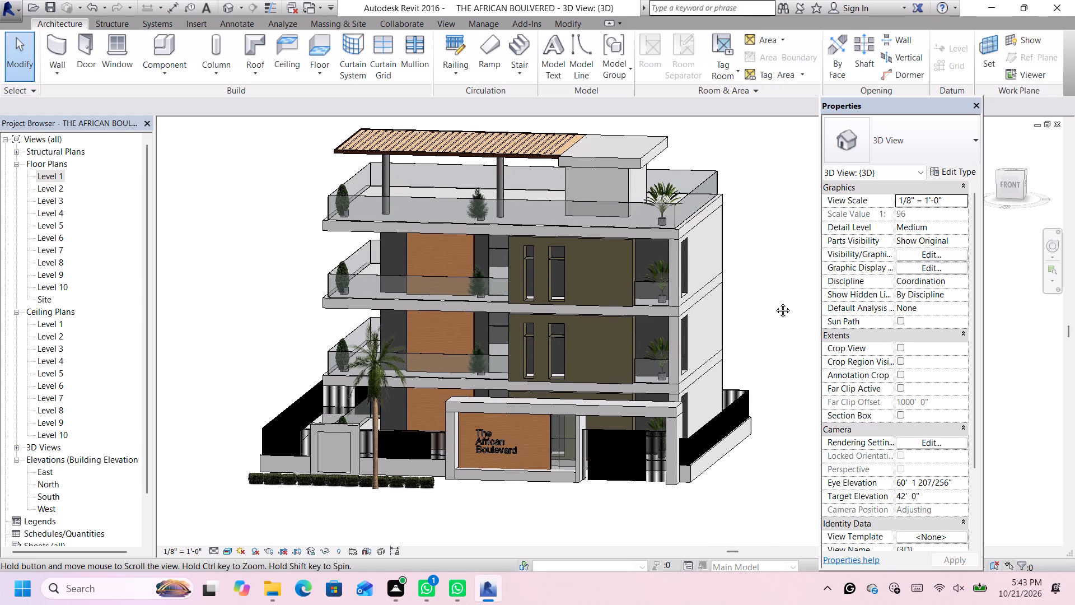
middle_drag(774, 302, 775, 302)
scroll(413, 341, up, 1)
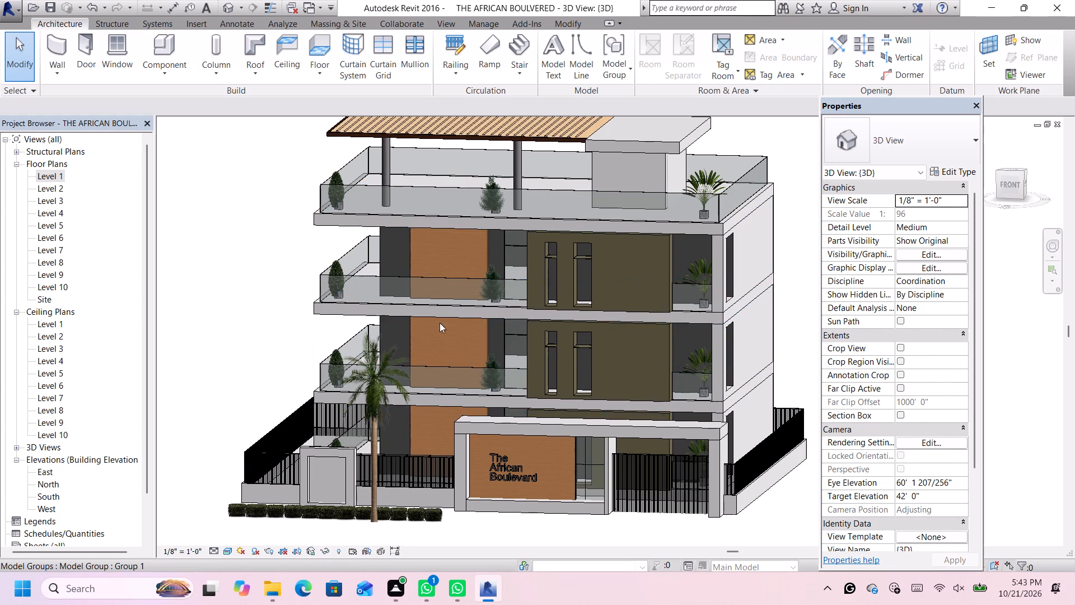
scroll(518, 280, down, 1)
scroll(774, 276, up, 1)
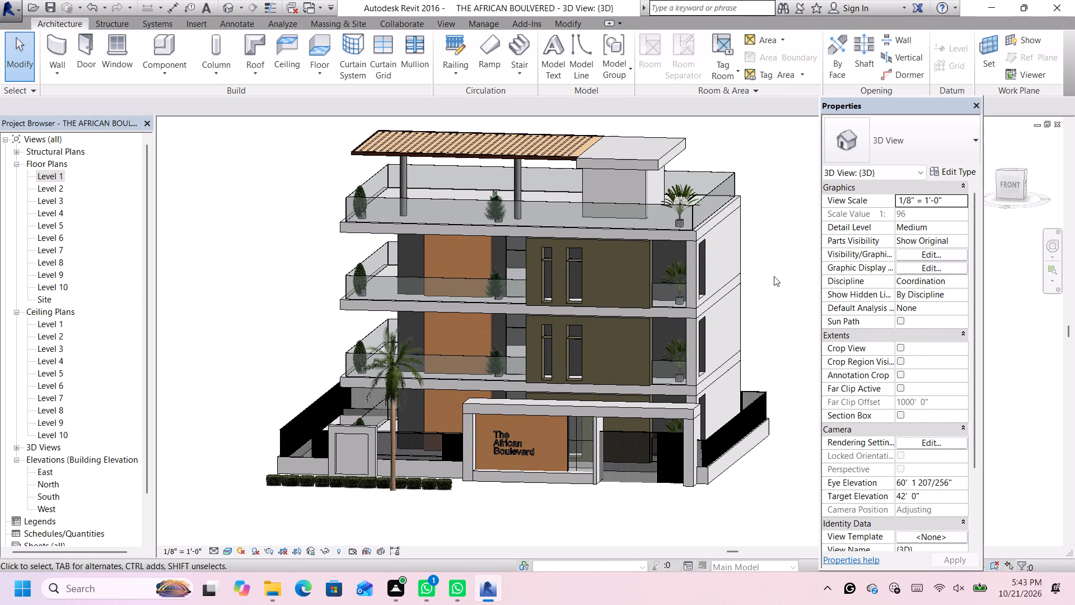
scroll(761, 258, down, 1)
middle_drag(761, 258, 763, 273)
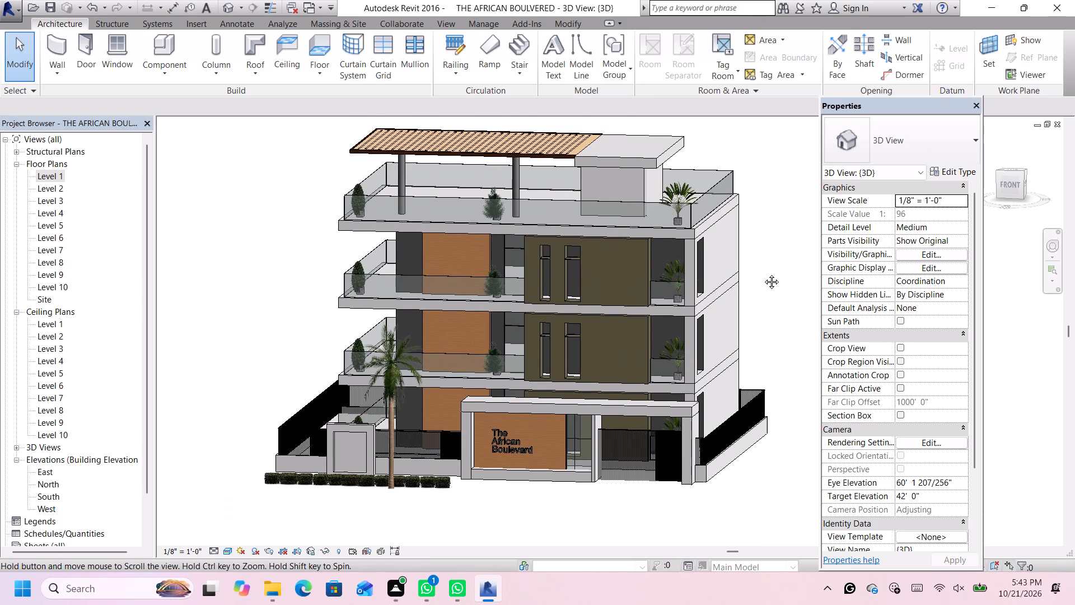
middle_drag(763, 273, 765, 280)
scroll(764, 277, up, 1)
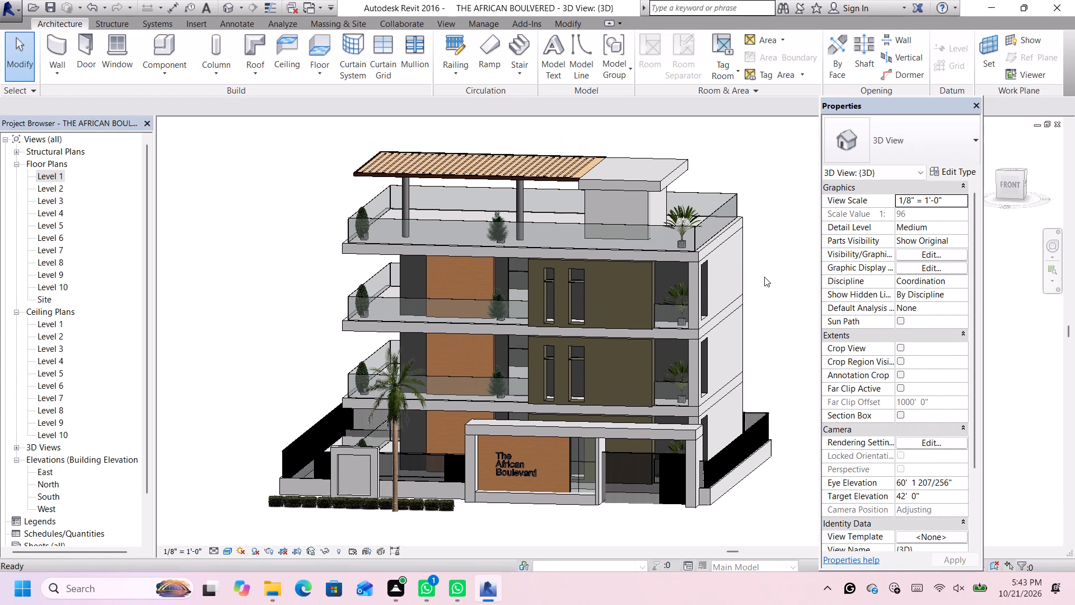
middle_drag(789, 310, 789, 302)
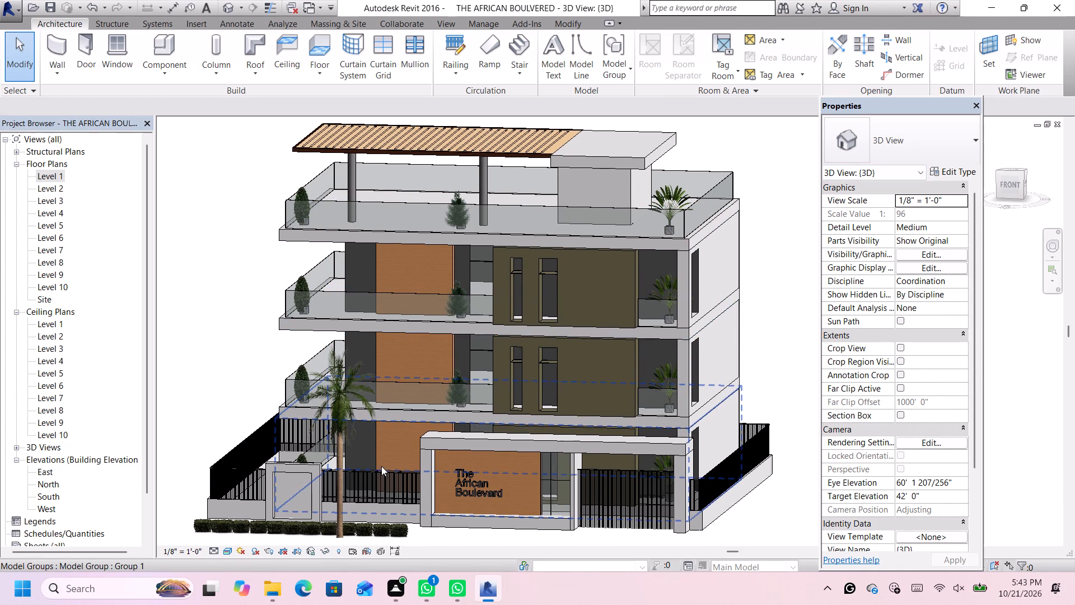
Nudge the Cuban Royal Palm at the front back towards the perimeter wall so its trunk stands behind the boxwood hedge.
click(334, 513)
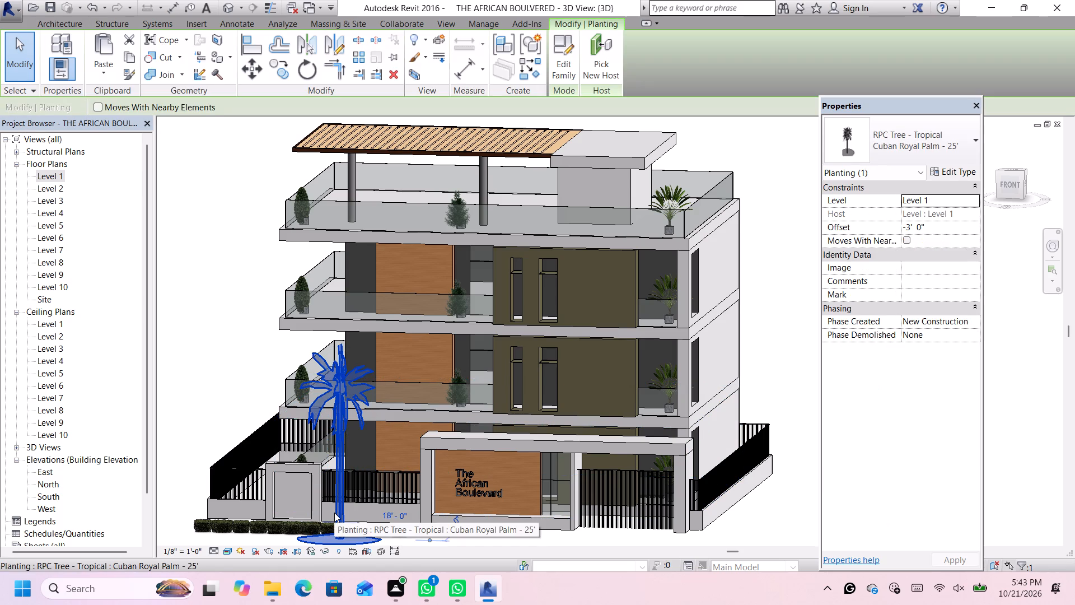
key(Up)
key(Up)
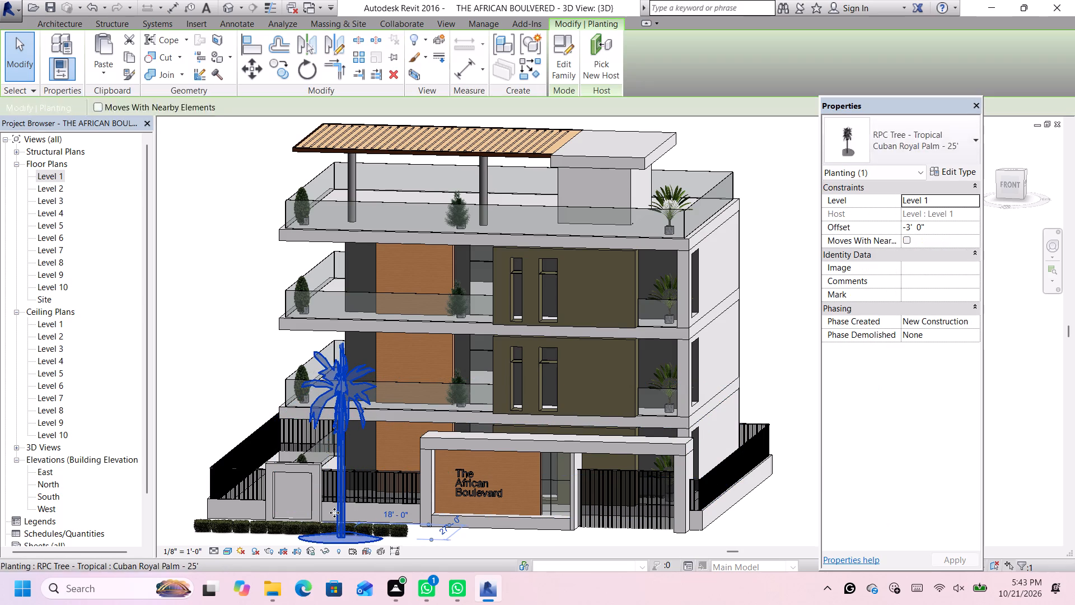
key(Up)
key(Up)
key(Up)
key(Up)
key(Up)
key(Up)
key(Up)
key(Up)
key(Up)
key(Up)
key(Up)
key(Up)
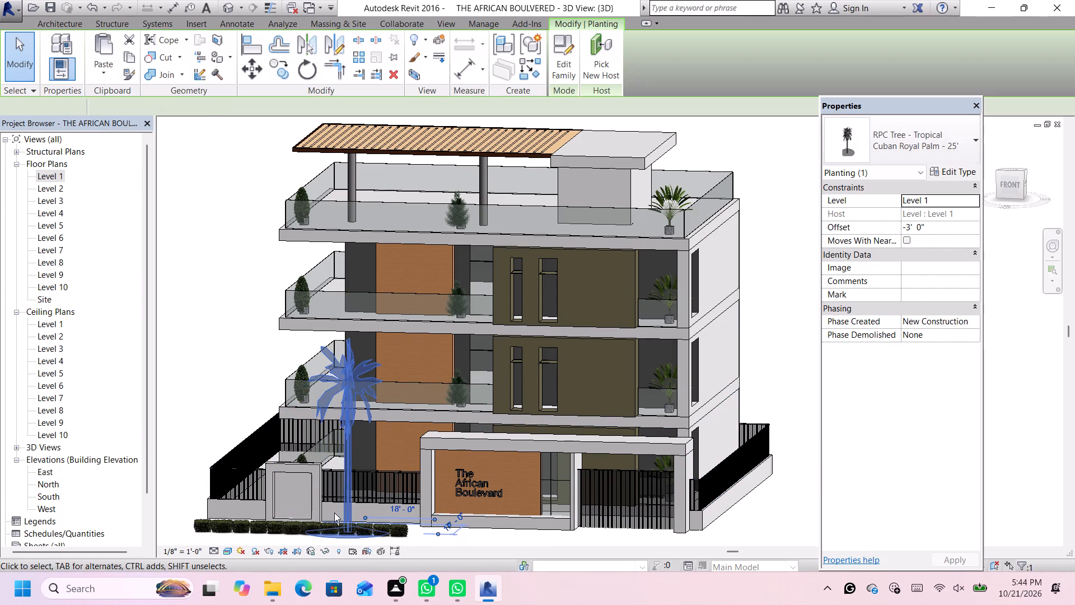
key(Up)
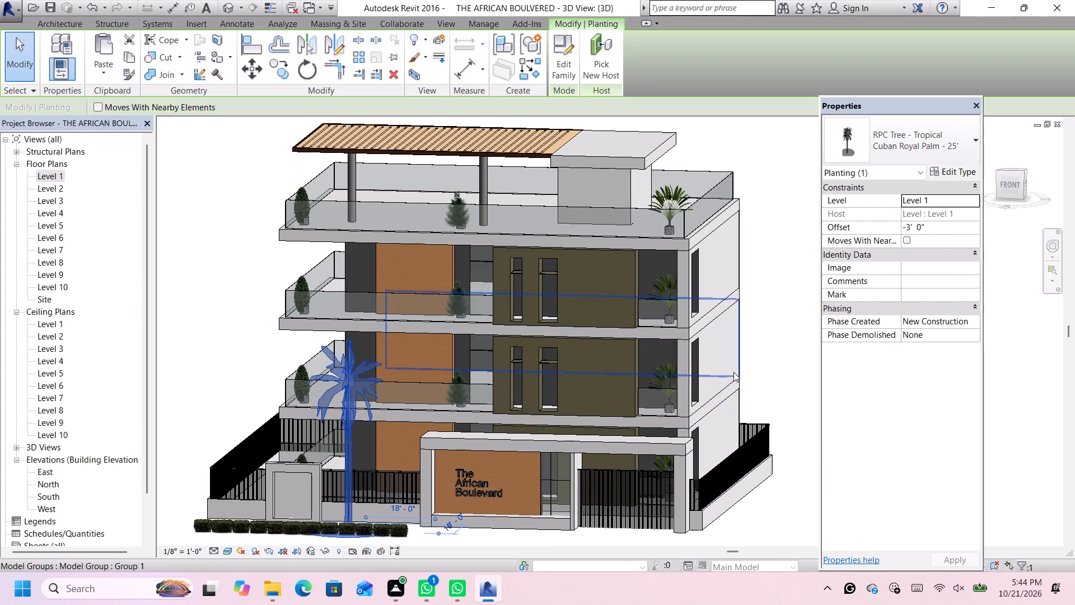
drag(787, 307, 794, 307)
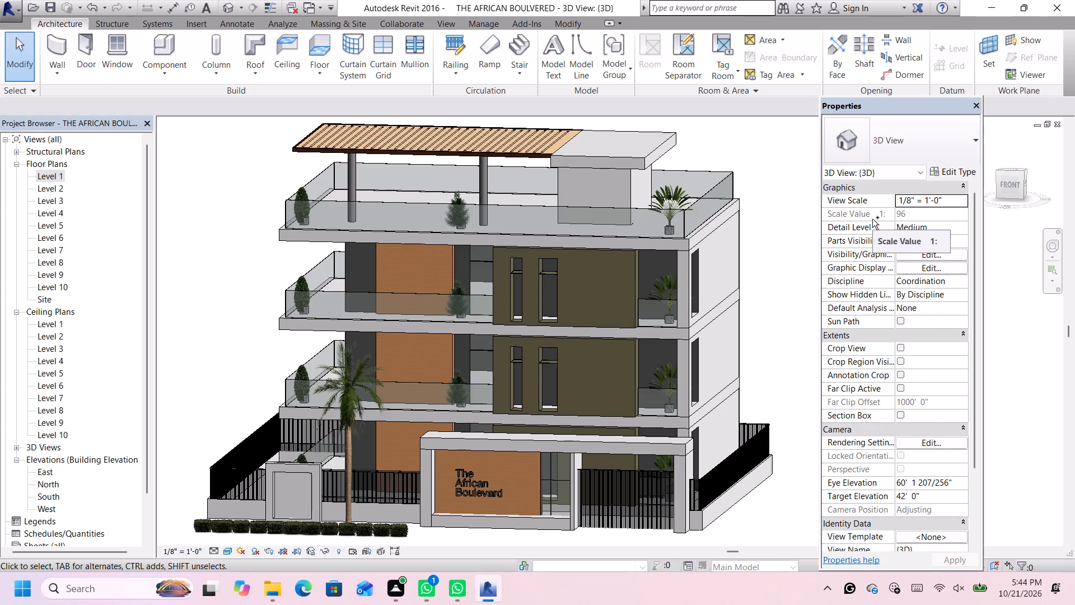
Print the 3D view with the Microsoft Print to PDF printer, keeping the existing print settings.
key(ctrl+p)
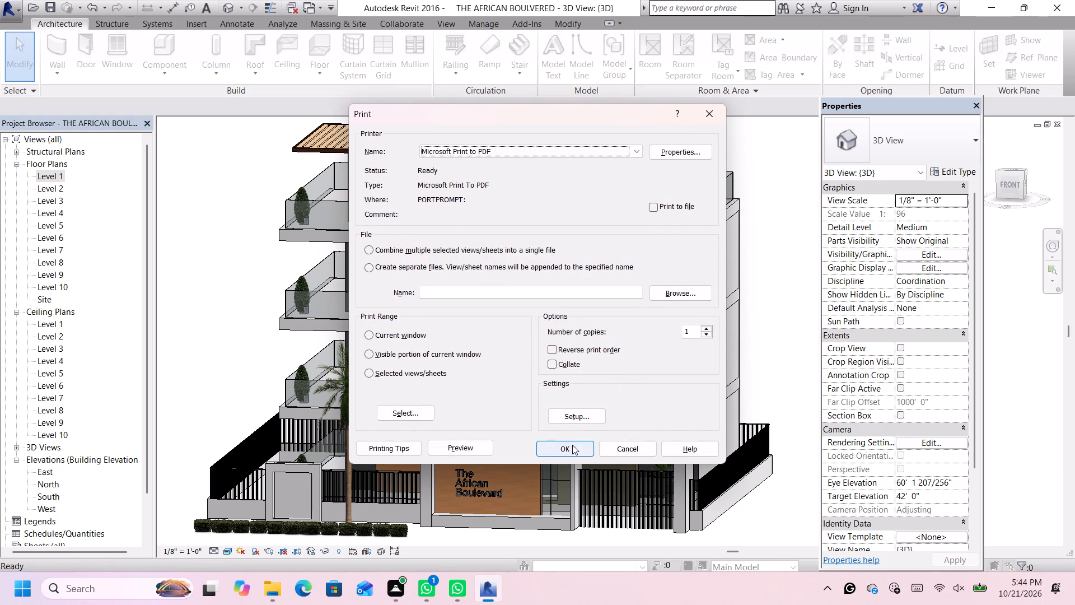
click(572, 445)
click(639, 325)
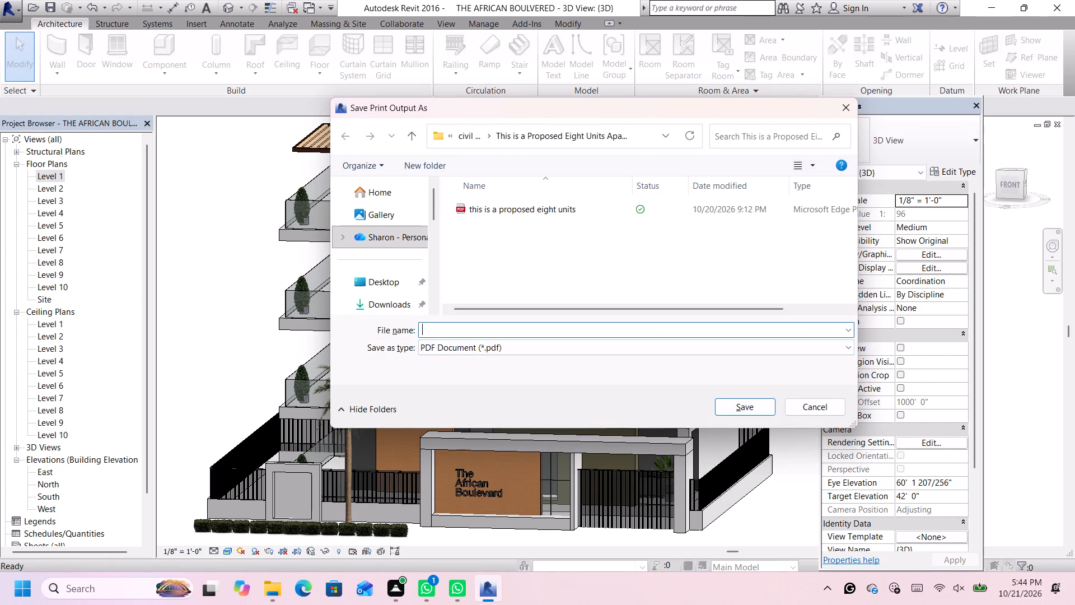
Choose the THE AFRICAN BOULVERED folder, under Desktop > synbiosis solutions > civil dwg 2, as the PDF's save location.
double_click(366, 282)
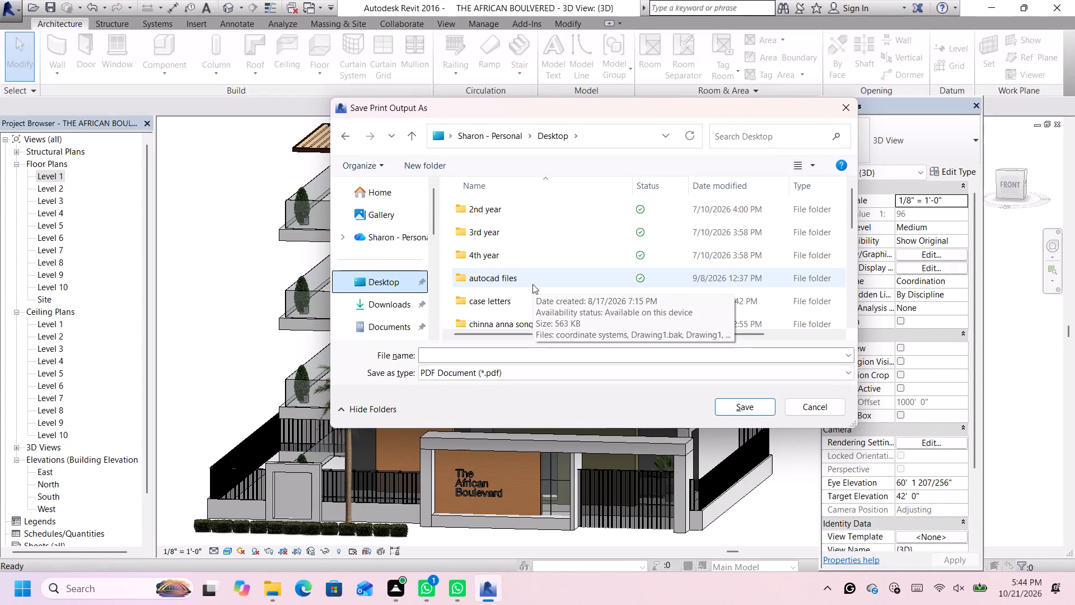
scroll(532, 284, down, 6)
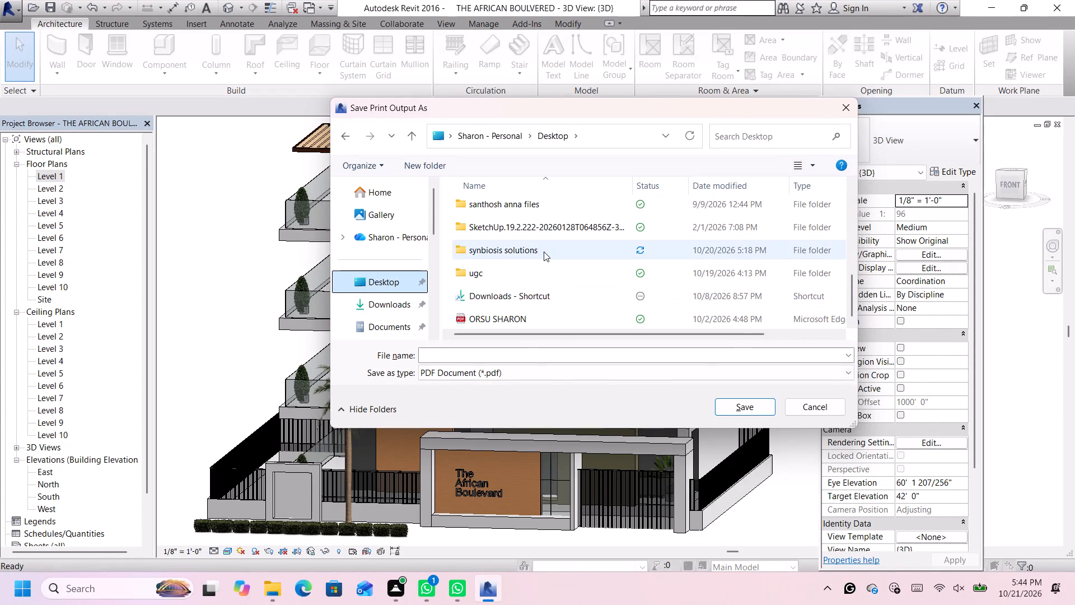
double_click(544, 252)
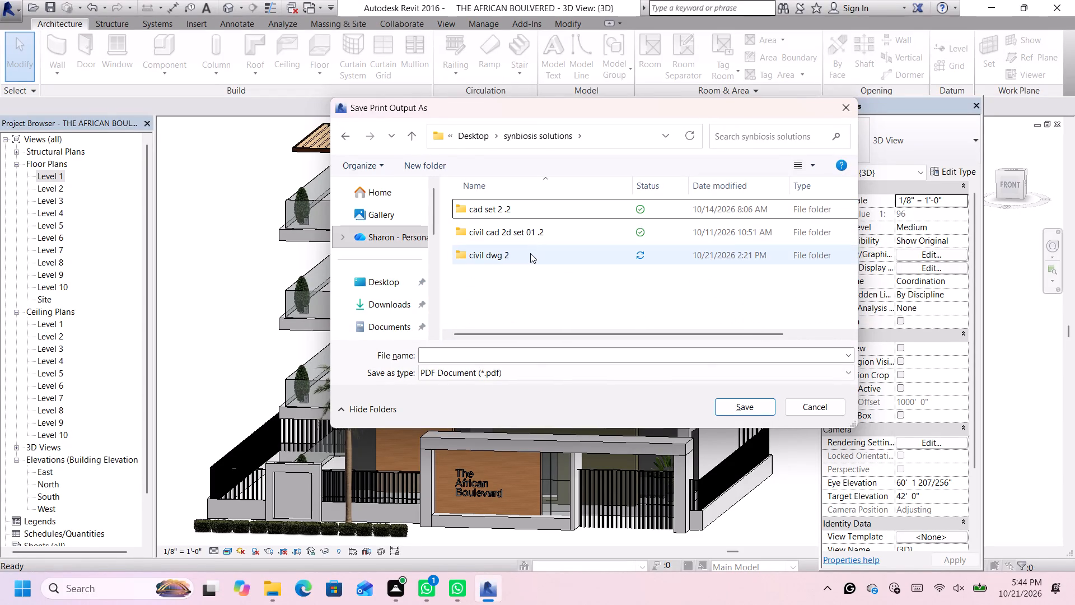
double_click(530, 253)
scroll(528, 252, down, 4)
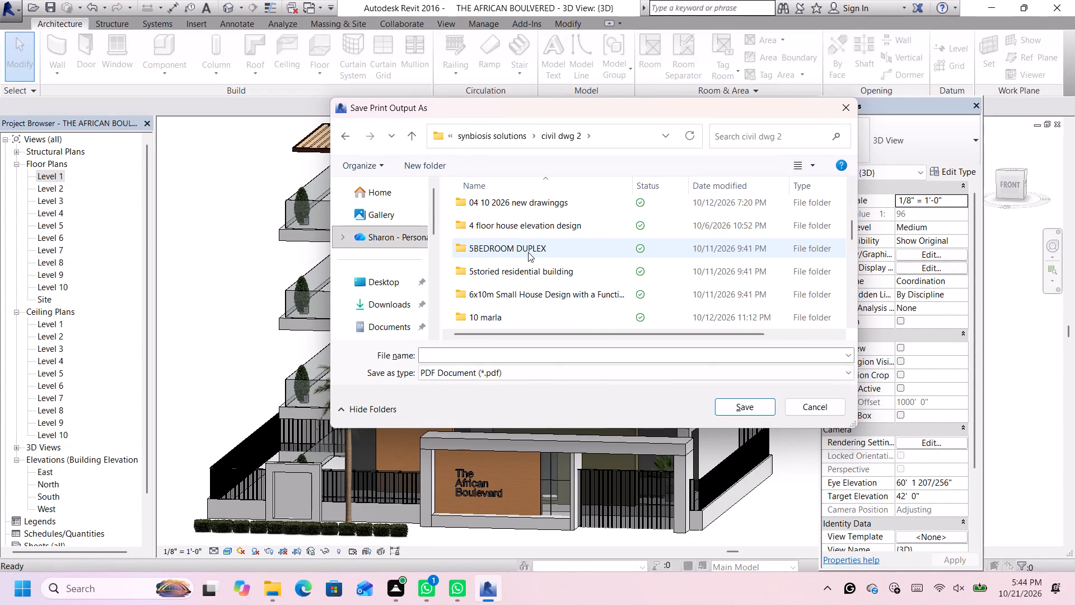
scroll(529, 252, down, 7)
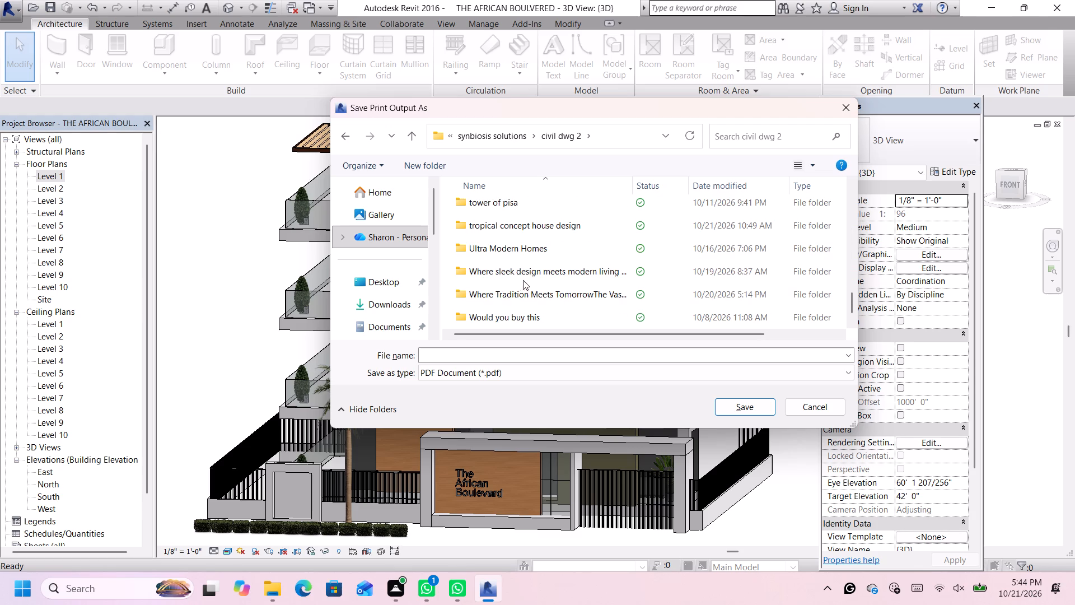
scroll(548, 248, up, 1)
double_click(569, 202)
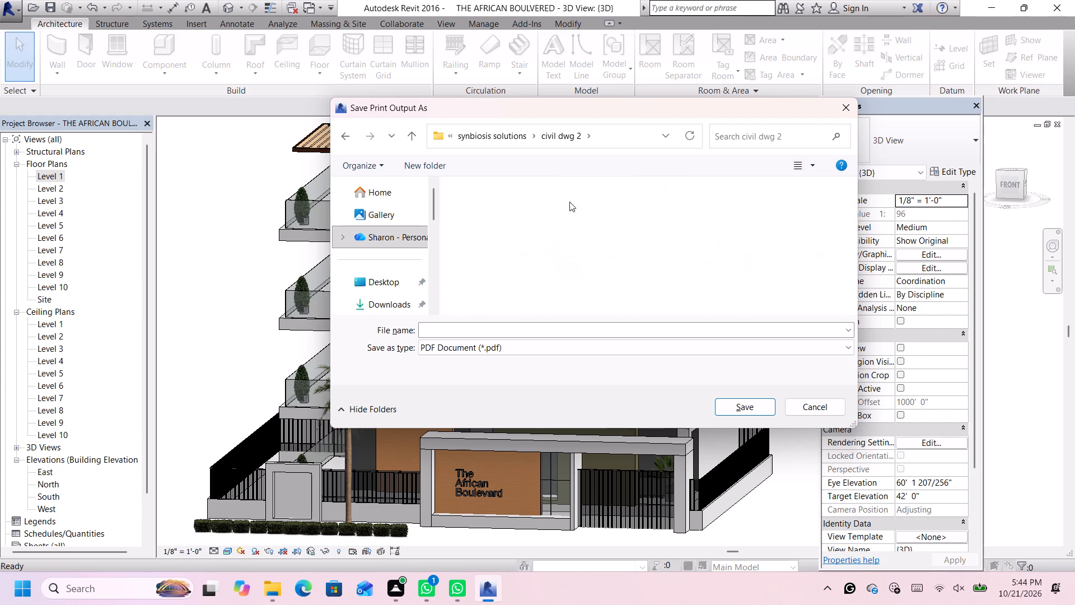
Name the PDF "the african" and save it in the chosen folder.
click(516, 334)
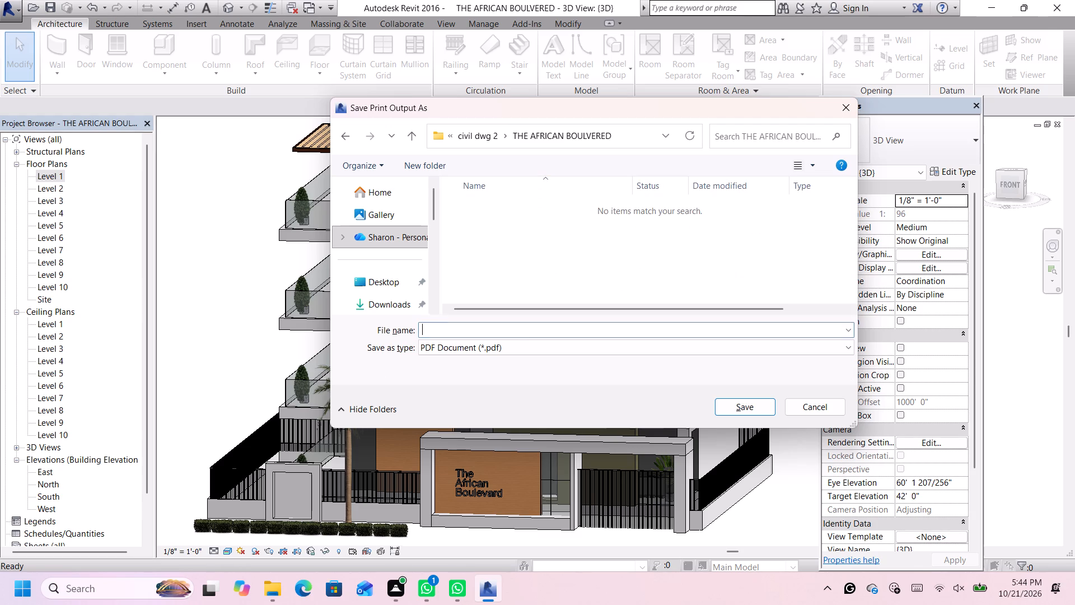
key(t)
key(h)
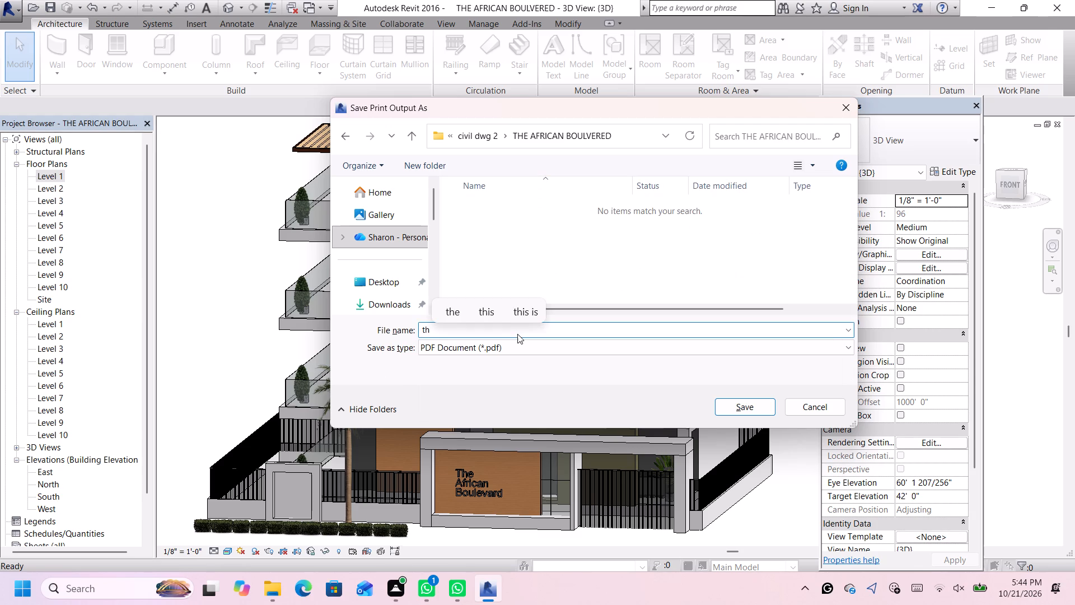
key(BackSpace)
key(BackSpace)
key(t)
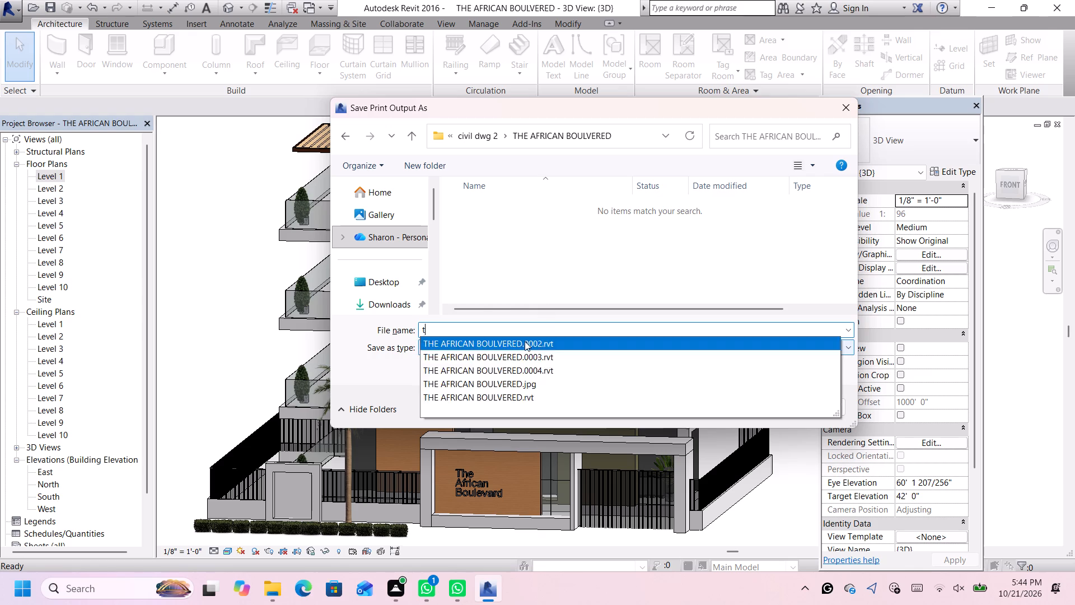
key(BackSpace)
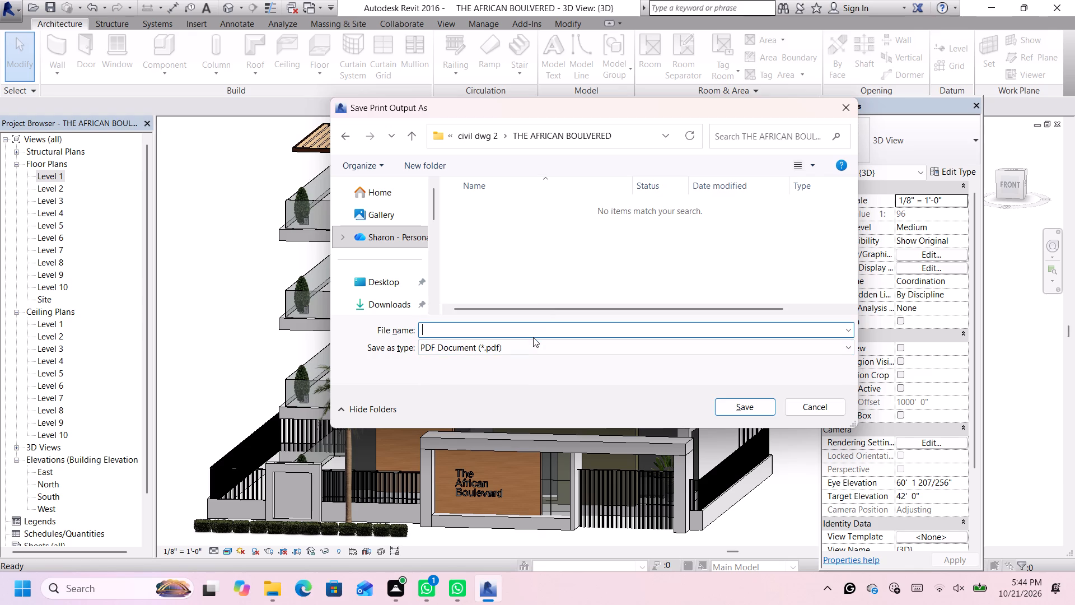
key(t)
key(h)
text(e)
key(space)
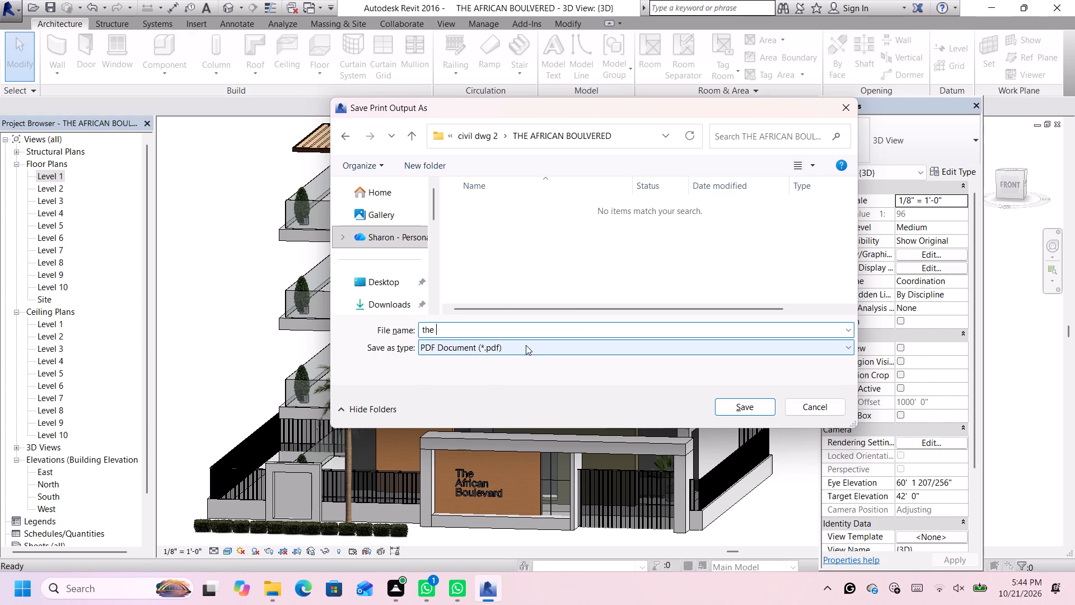
text(afri)
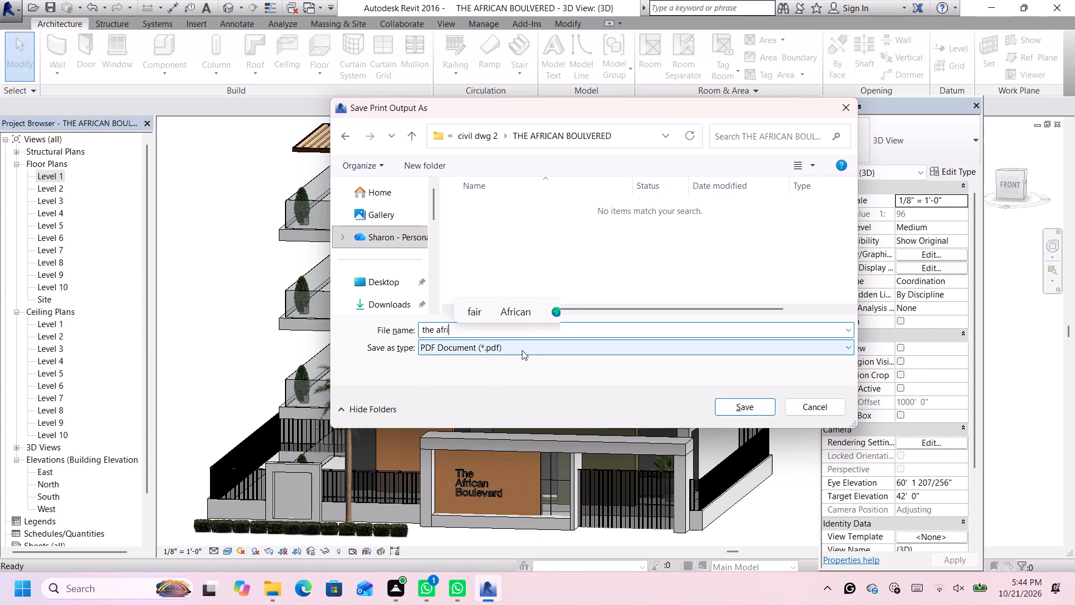
text(can)
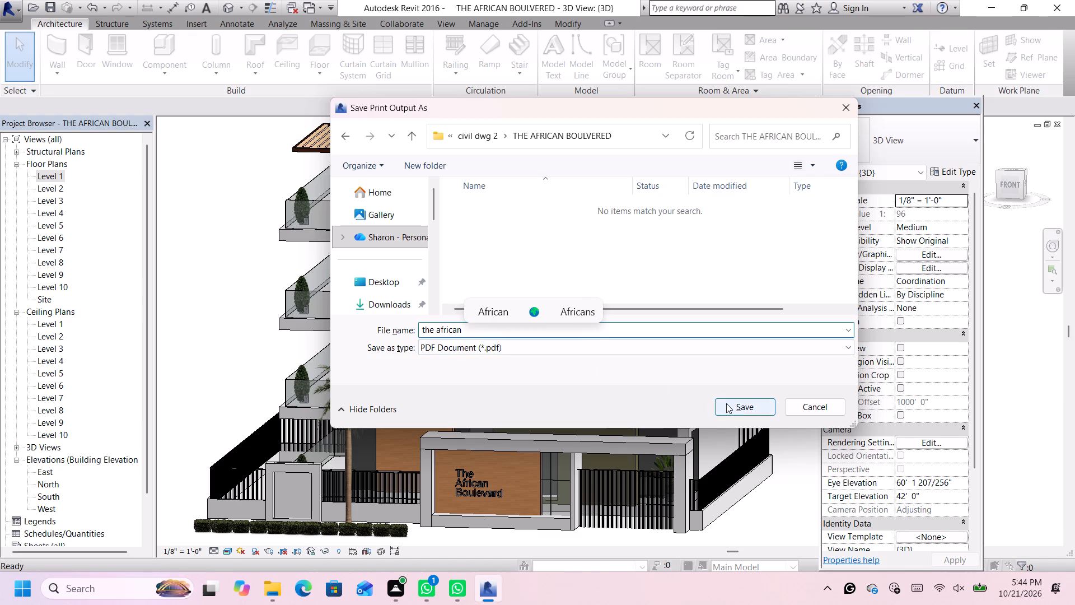
click(729, 403)
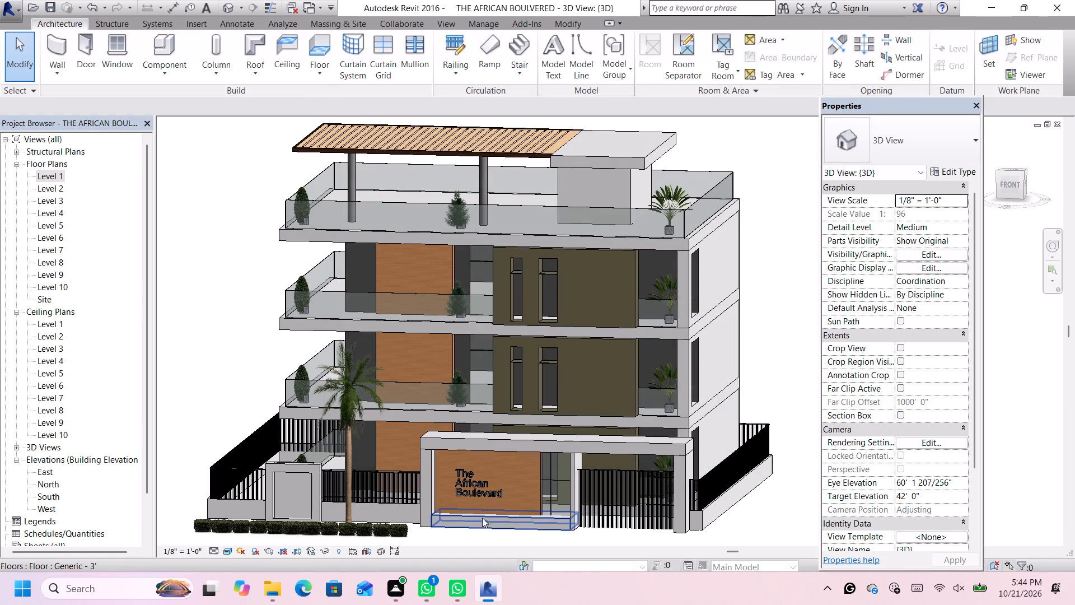
Change the text font of the entrance sign's model text type, 24" Arial, to Arial Black.
click(485, 487)
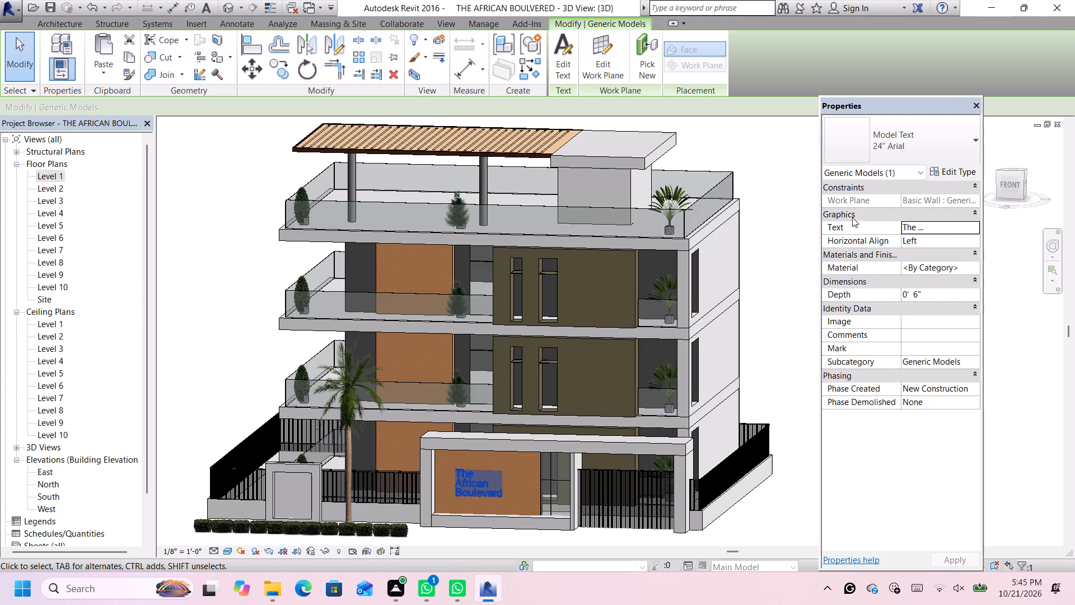
click(932, 155)
click(931, 154)
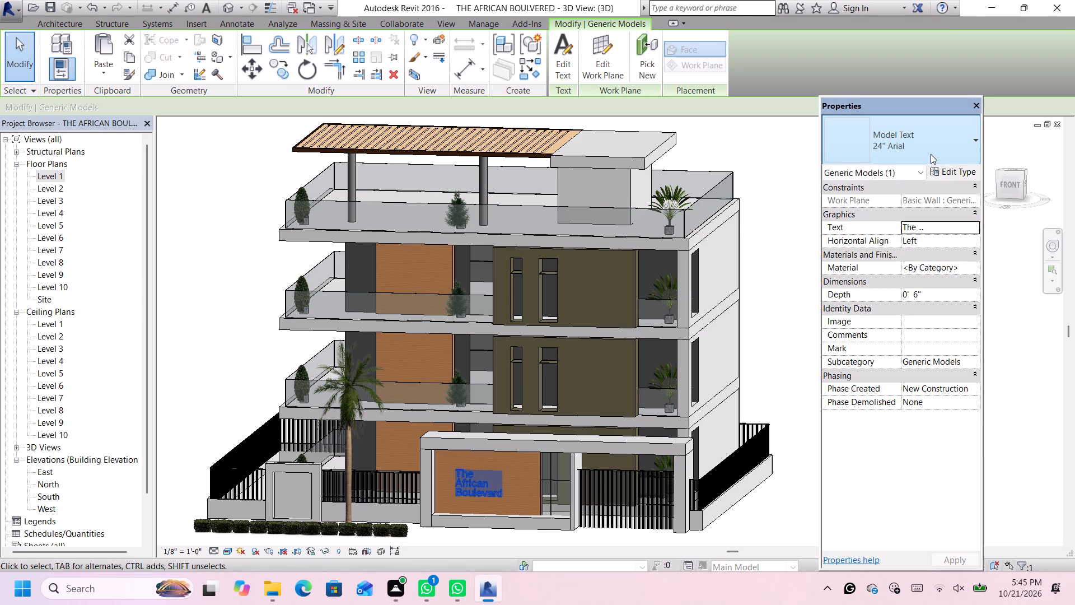
click(943, 176)
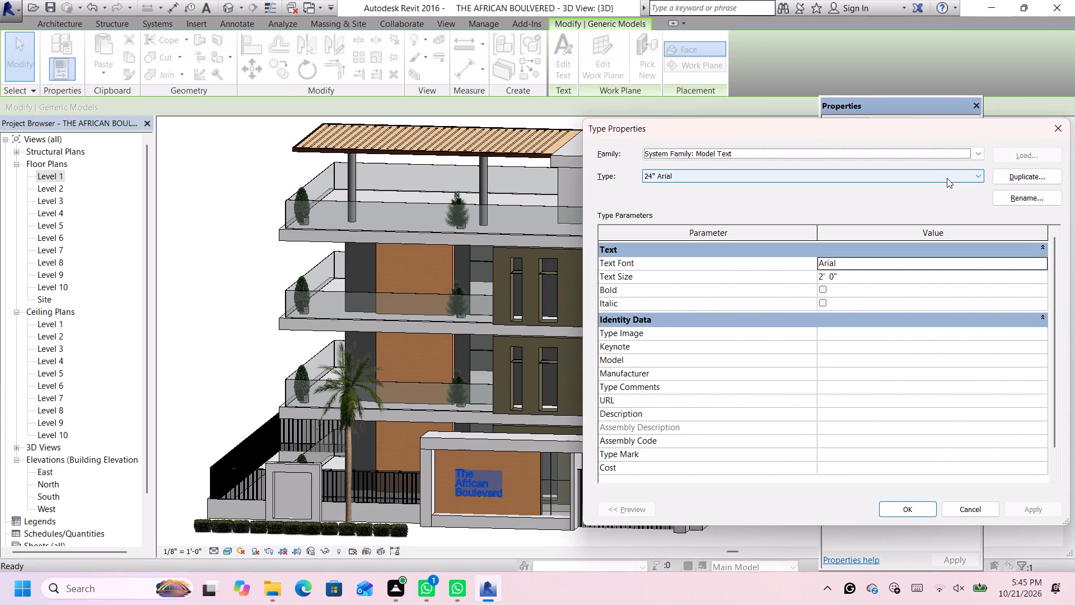
click(904, 259)
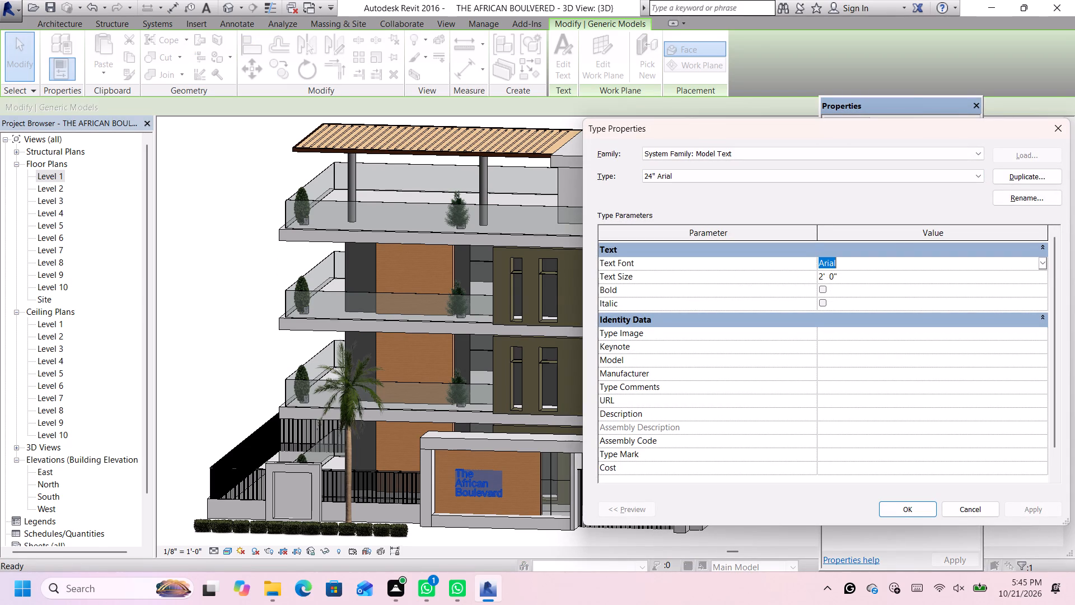
click(1046, 258)
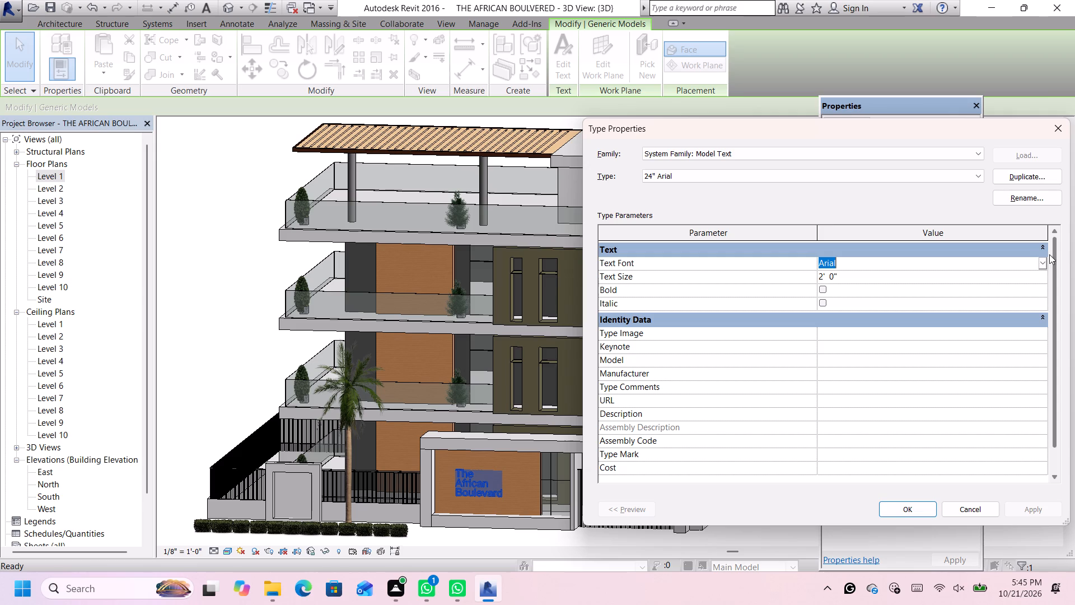
click(1041, 260)
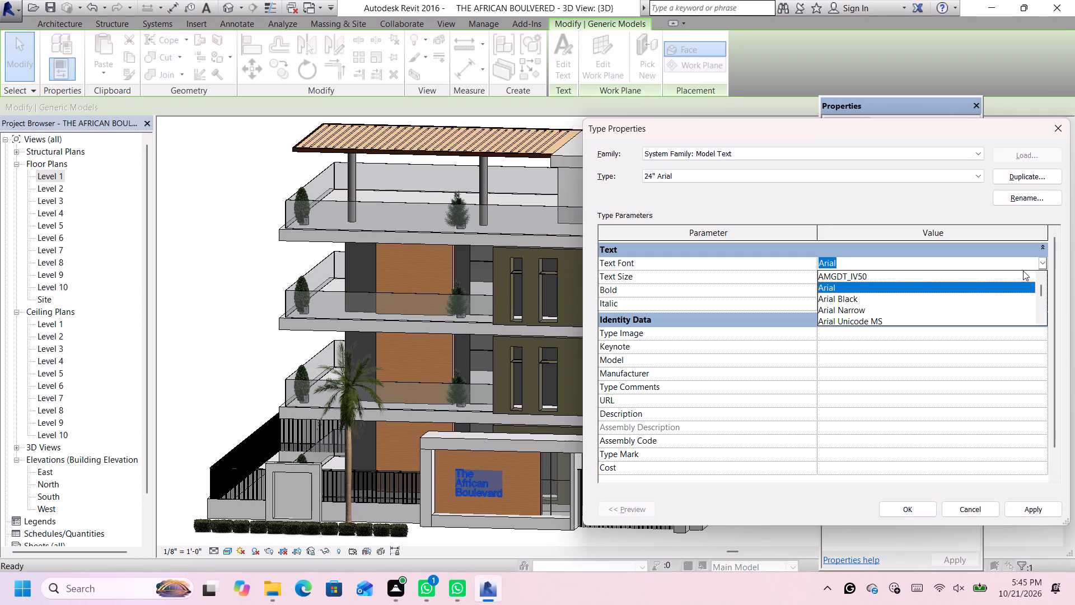
click(839, 299)
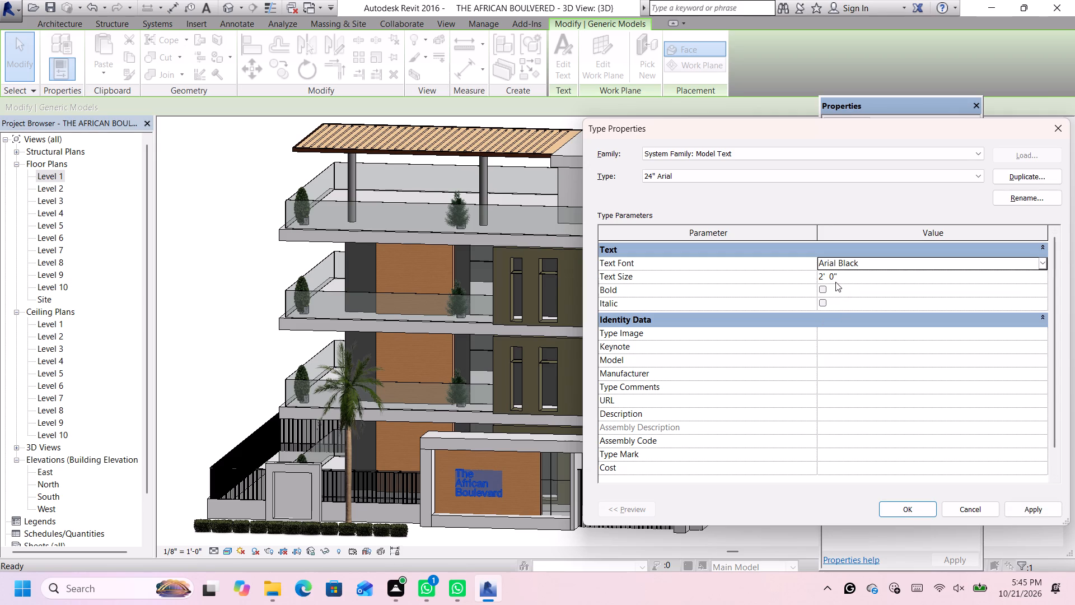
click(1045, 262)
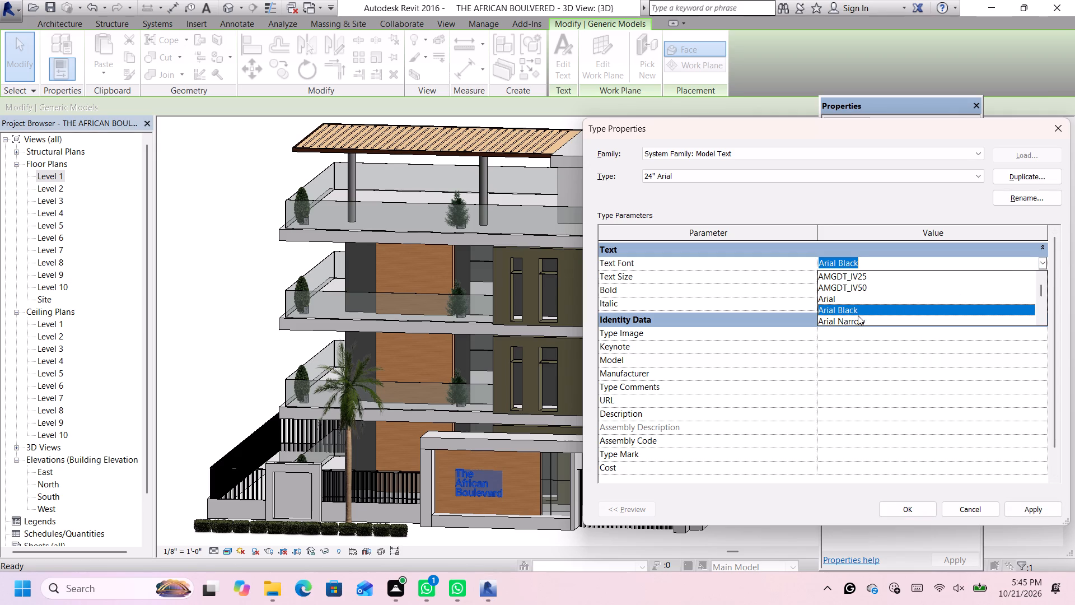
click(1029, 511)
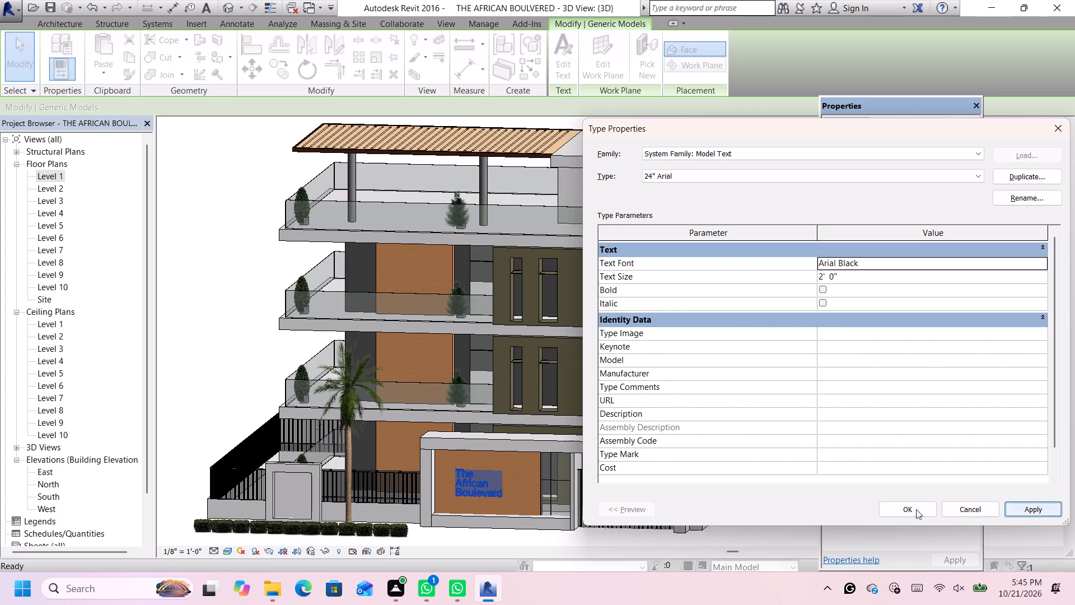
click(450, 534)
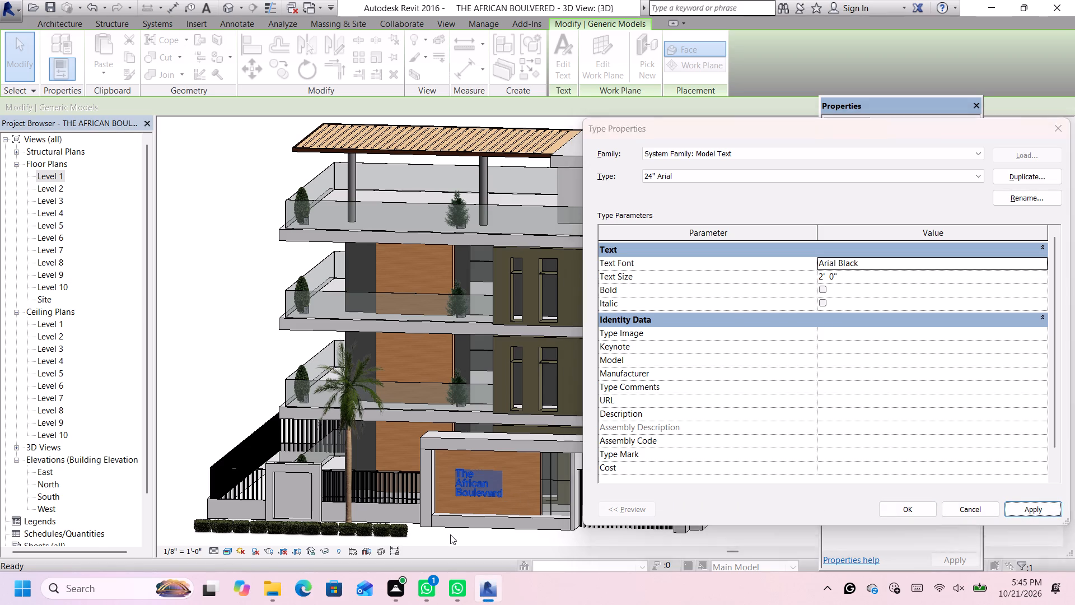
click(915, 514)
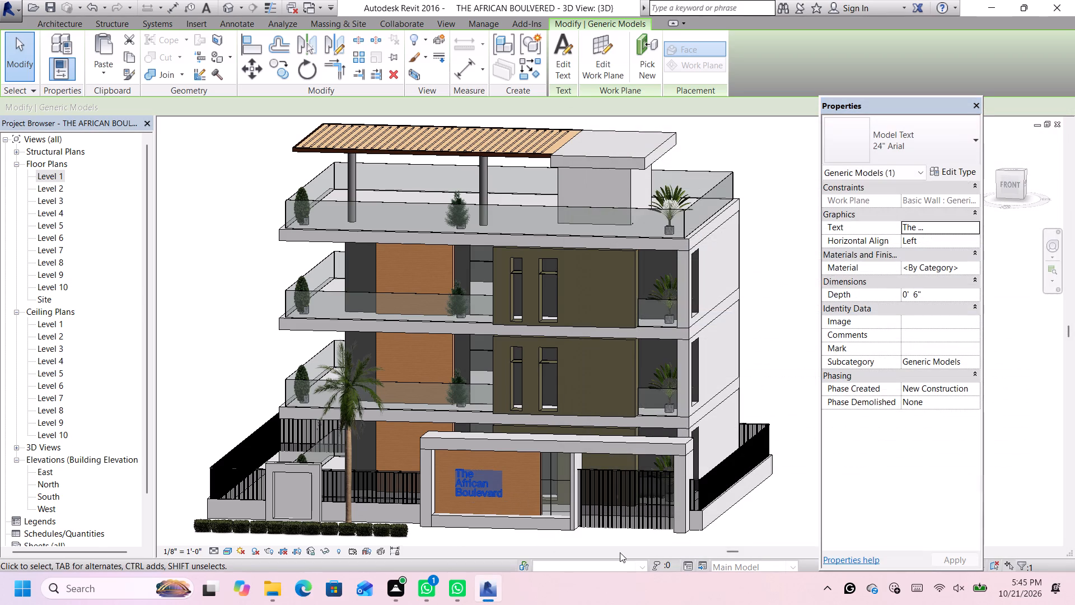
click(754, 527)
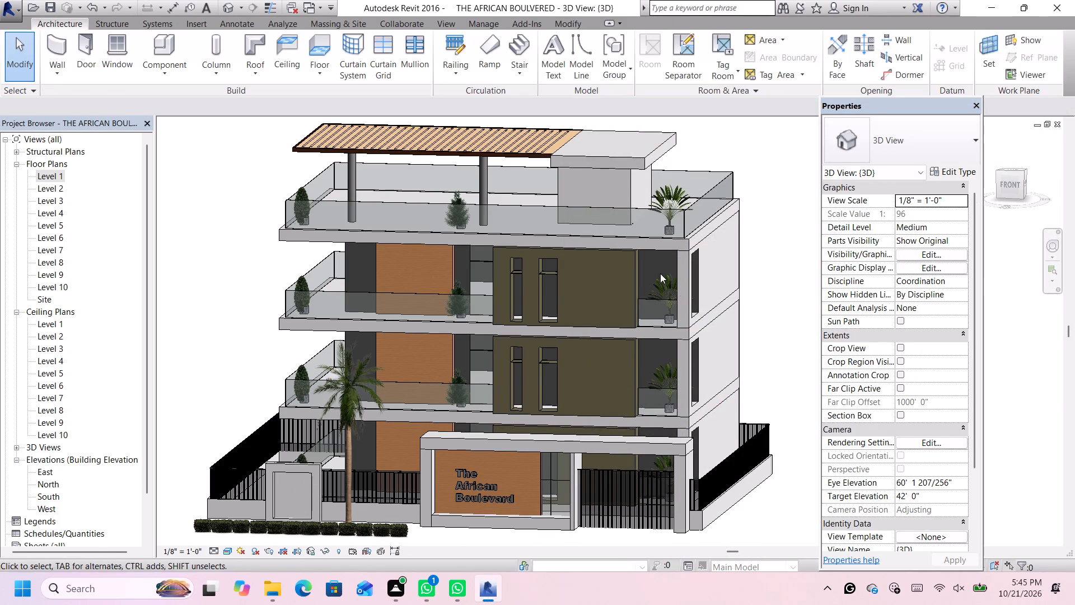